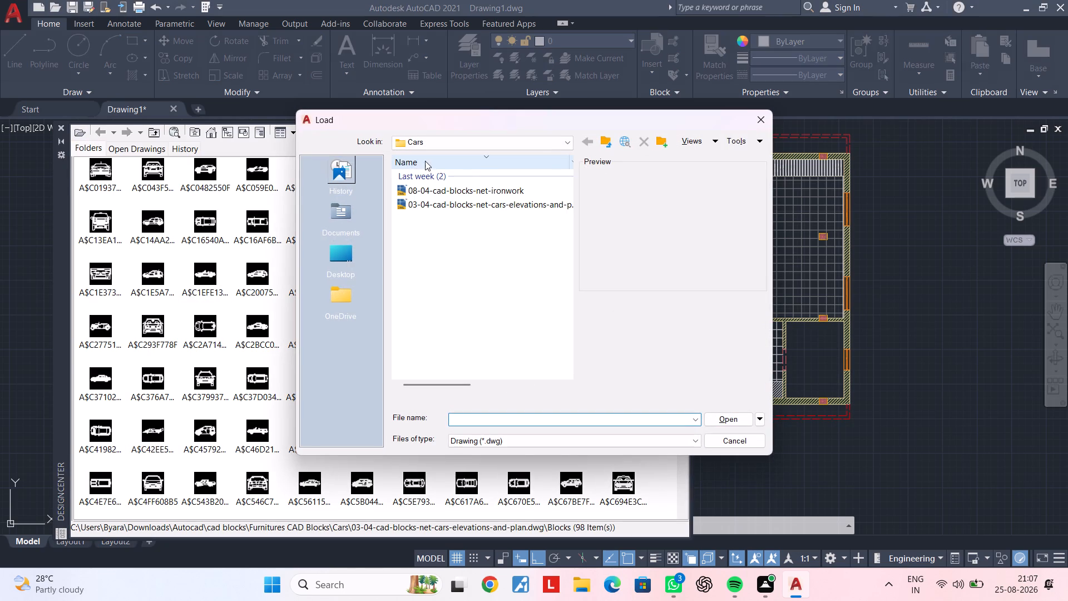
Load the 01-01-cad-blocks-net-beds drawing from the Bed block folder of Furnitures CAD Blocks and open its Blocks collection.
left_click(561, 140)
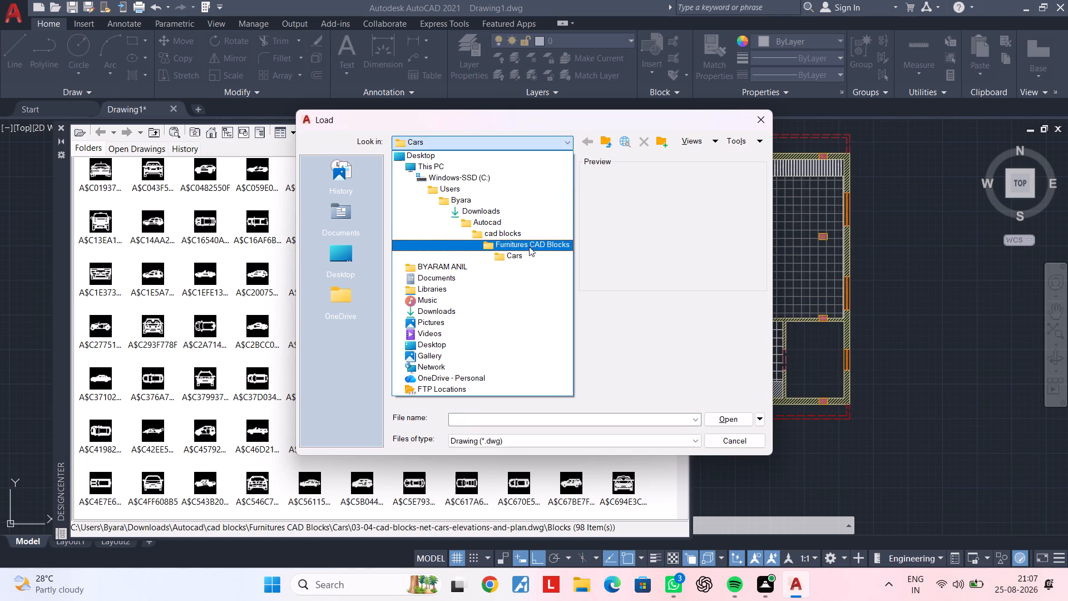
double_click(528, 243)
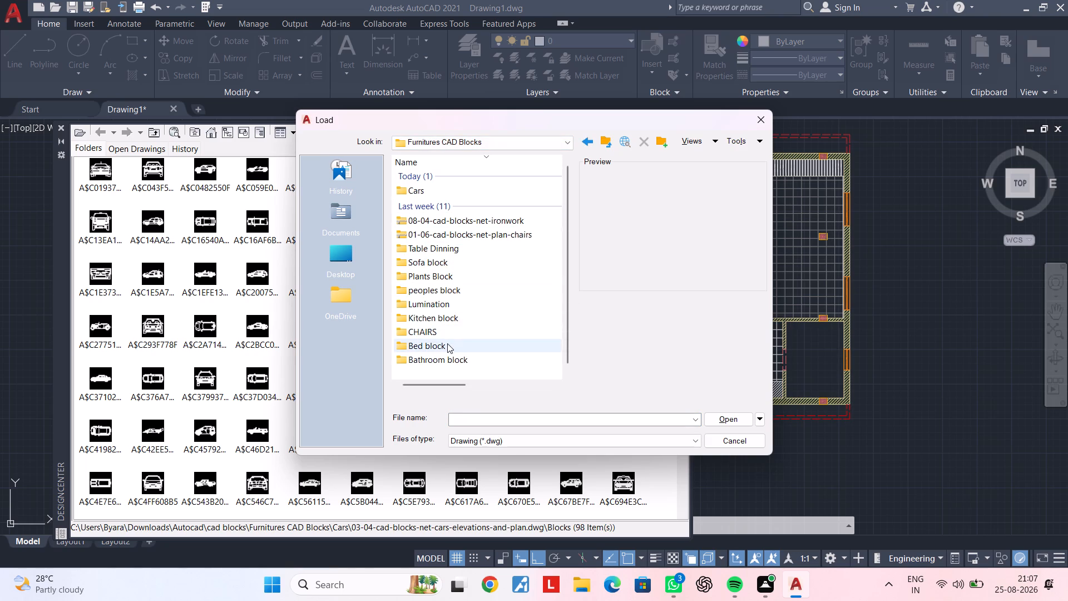
double_click(447, 344)
double_click(427, 192)
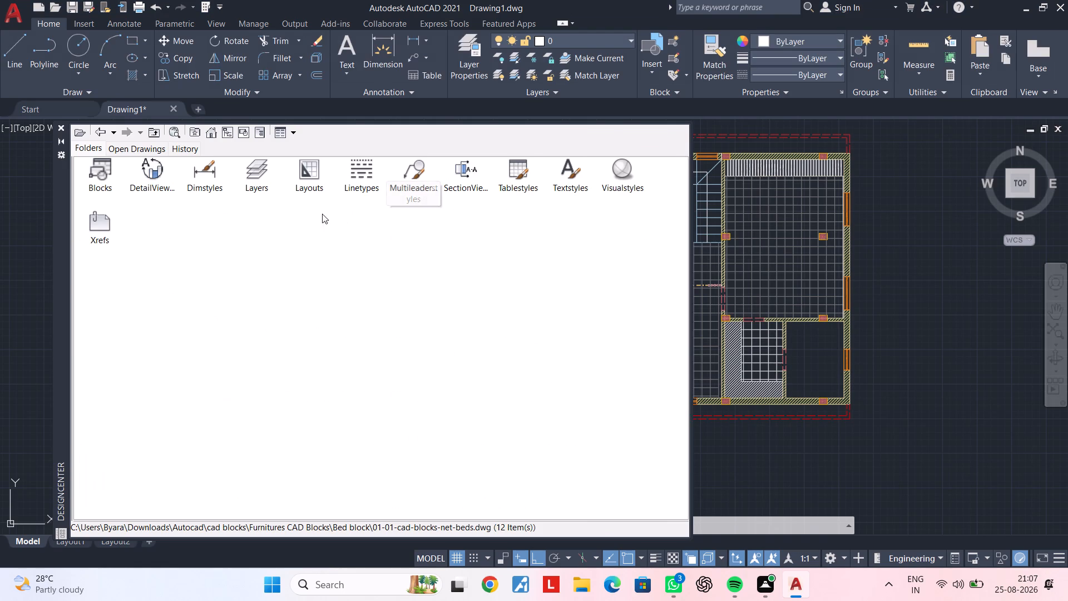
left_click(108, 176)
double_click(106, 176)
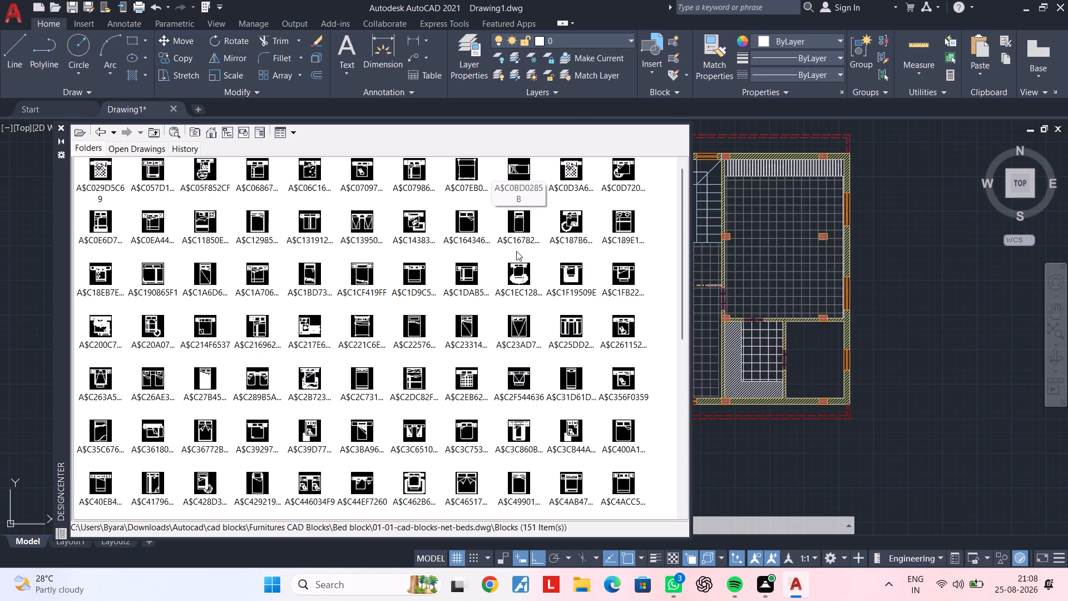
Preview several double-bed blocks, including A$C39D7735F and A$C2B723114, in the Insert dialog without inserting them.
left_click(478, 269)
double_click(478, 269)
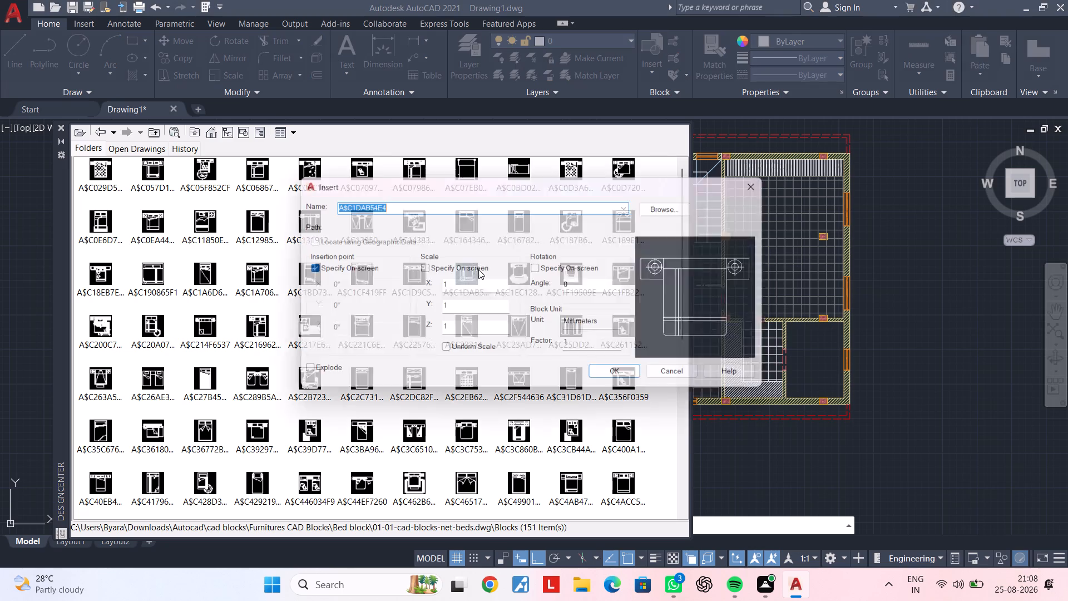
left_click(754, 185)
left_click(765, 183)
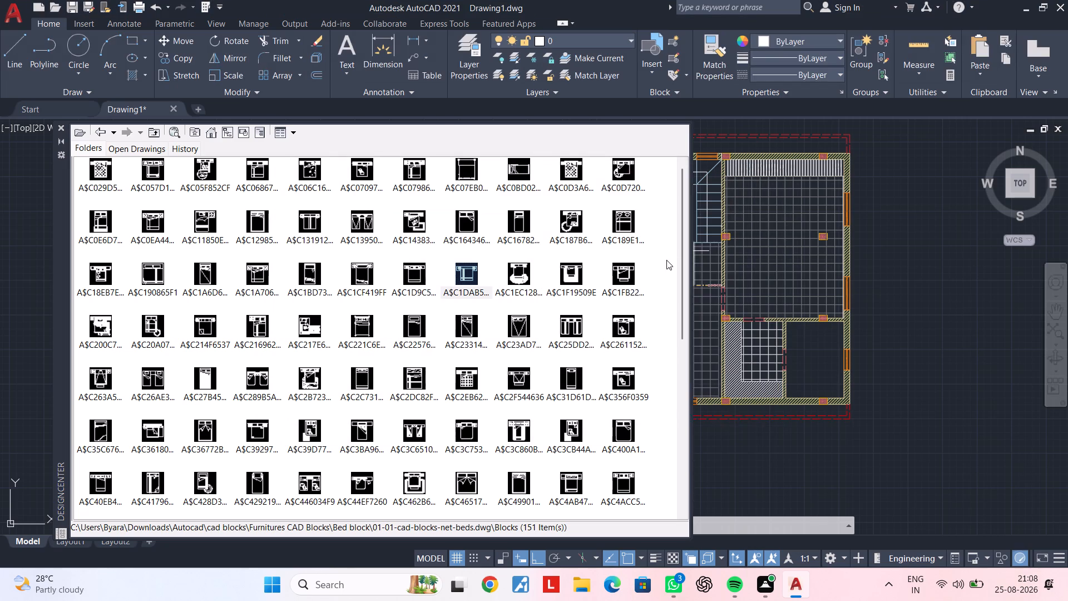
double_click(627, 272)
left_click(773, 189)
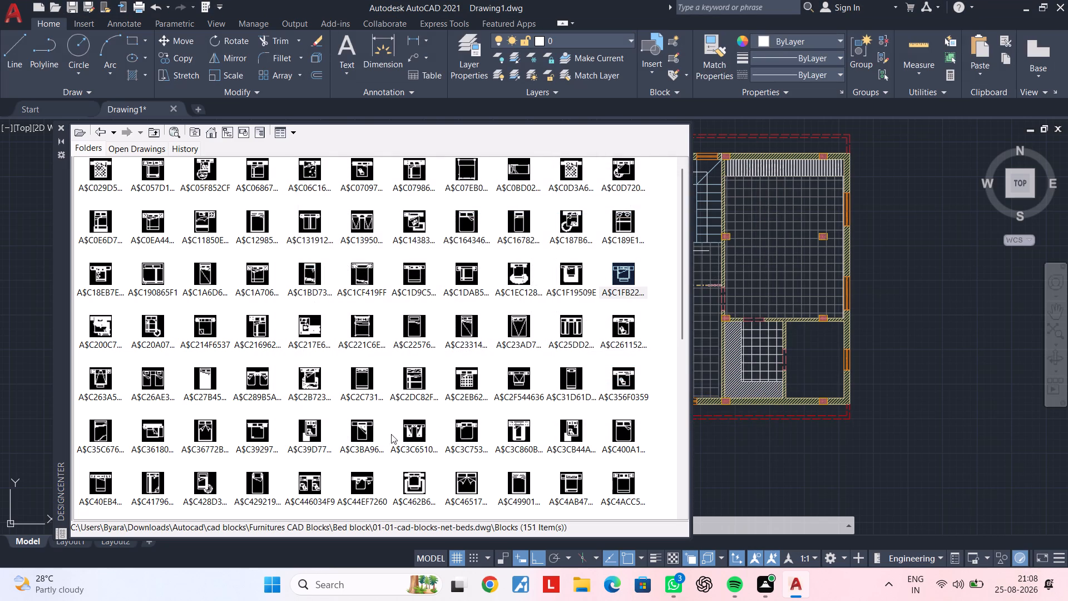
double_click(315, 430)
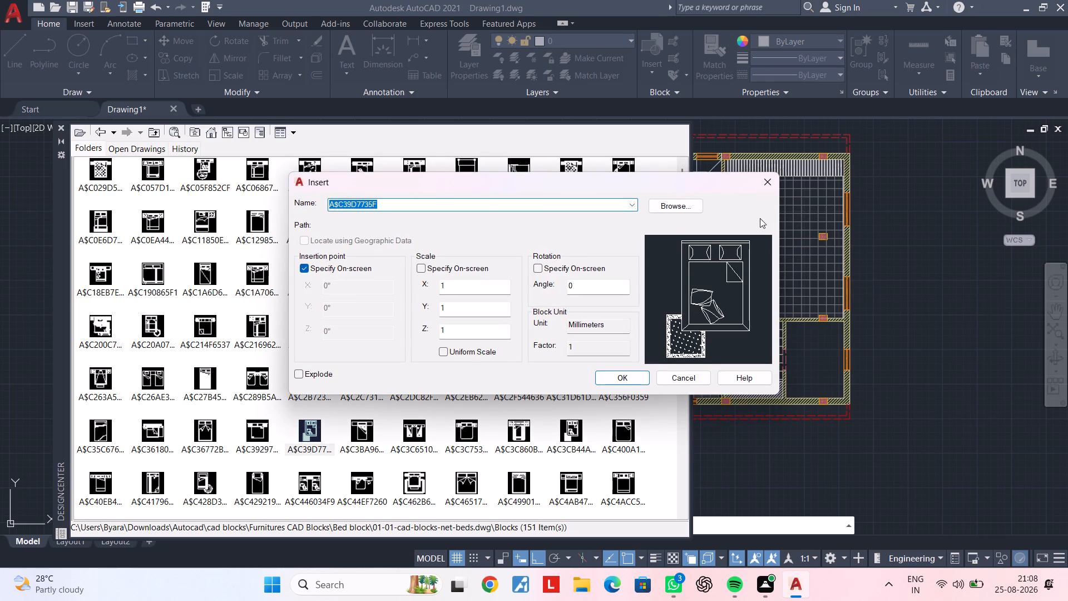
left_click(769, 185)
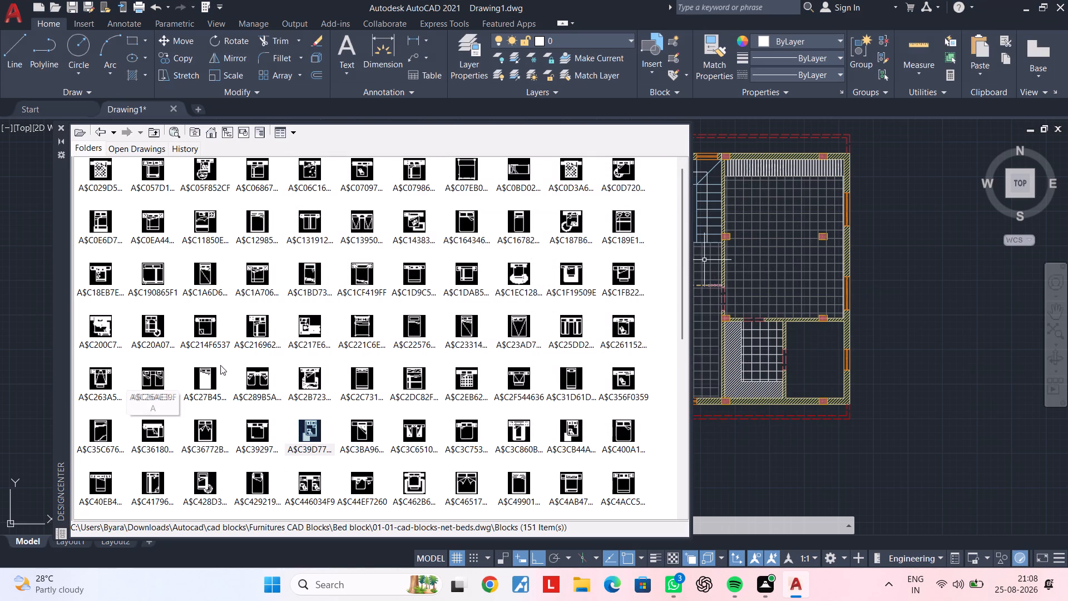
double_click(304, 370)
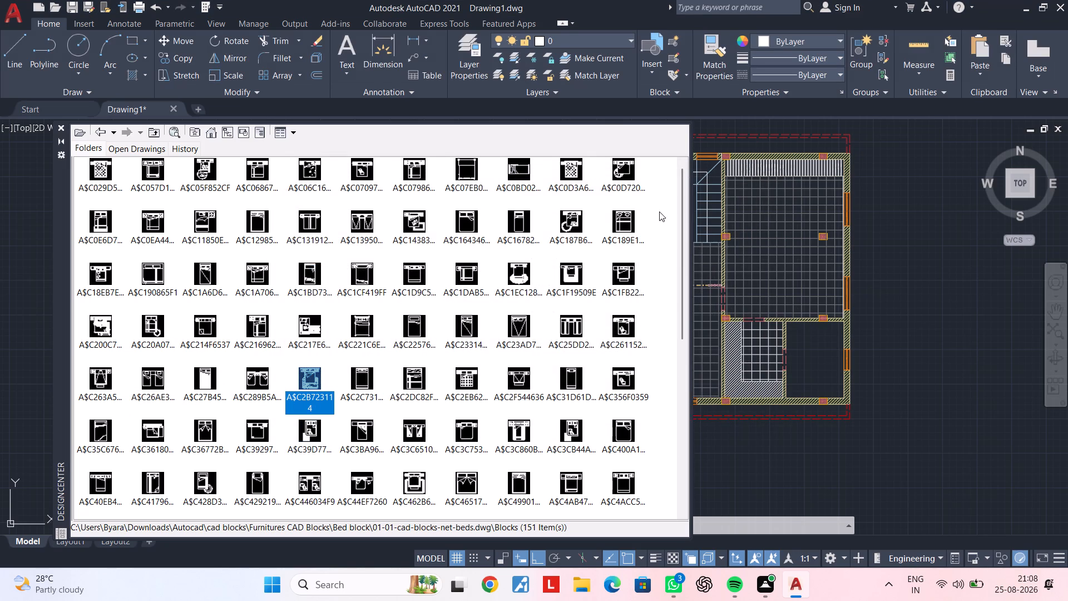
double_click(312, 375)
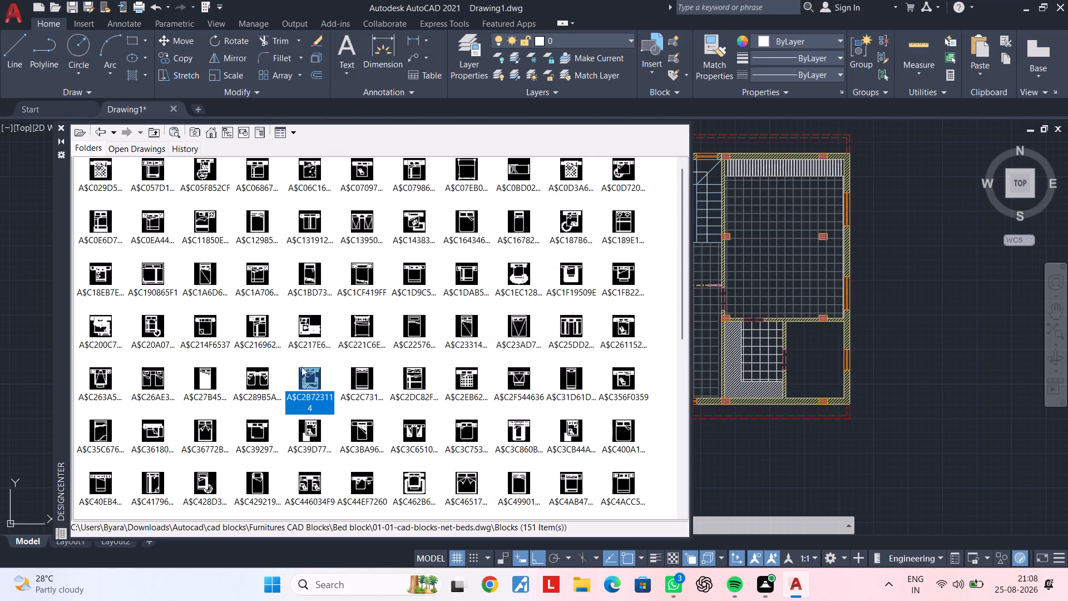
double_click(310, 376)
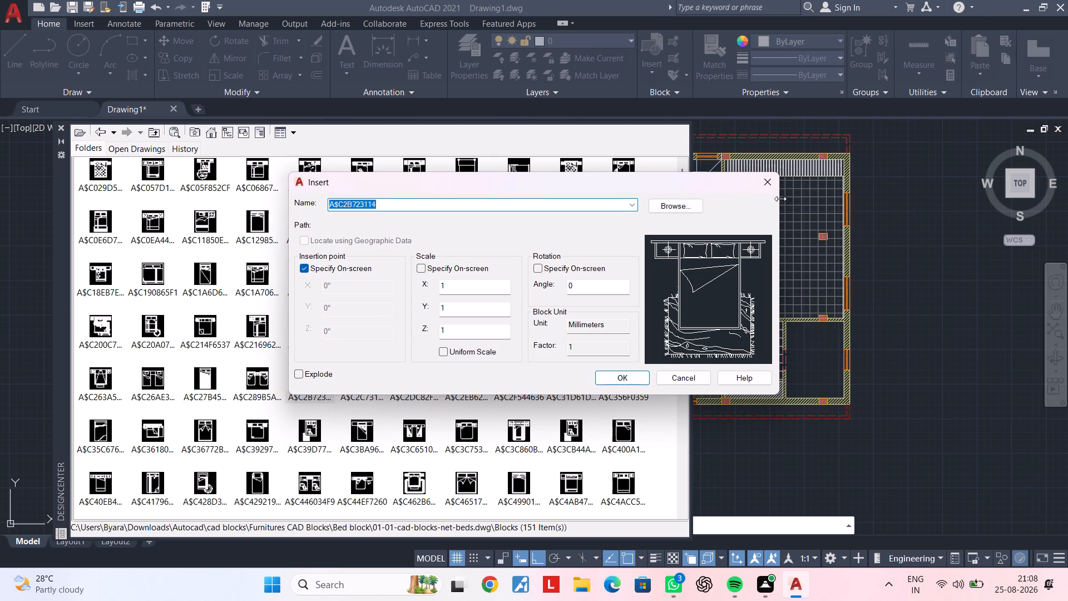
left_click(777, 188)
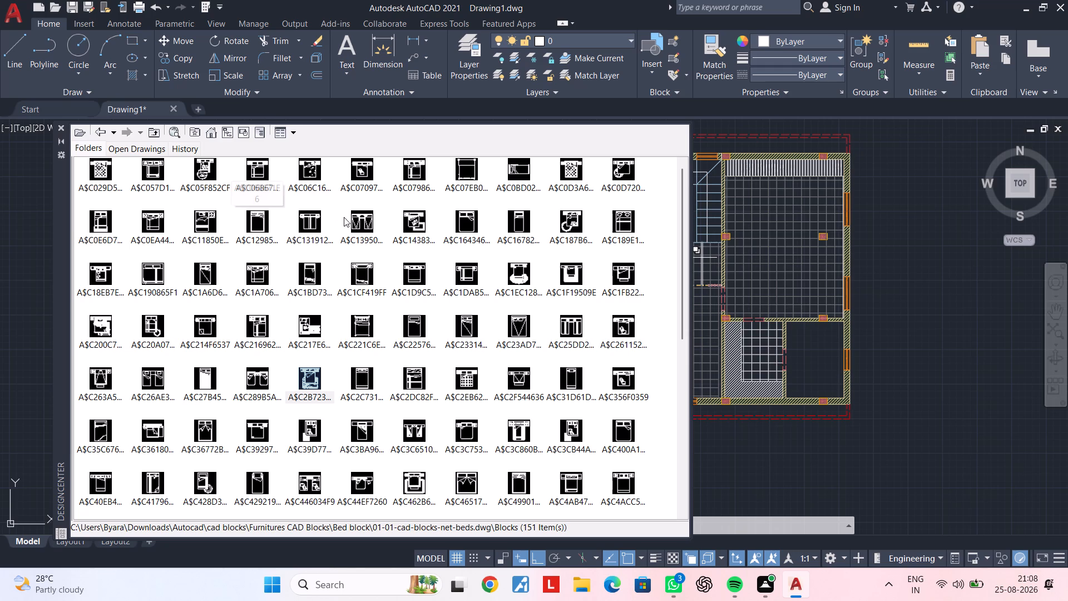
Preview further bed blocks down the list, including A$C4CB008C5, CAMMAT and the A$C50CC7 bed, dismissing each Insert dialog.
scroll(407, 280, "down", 2)
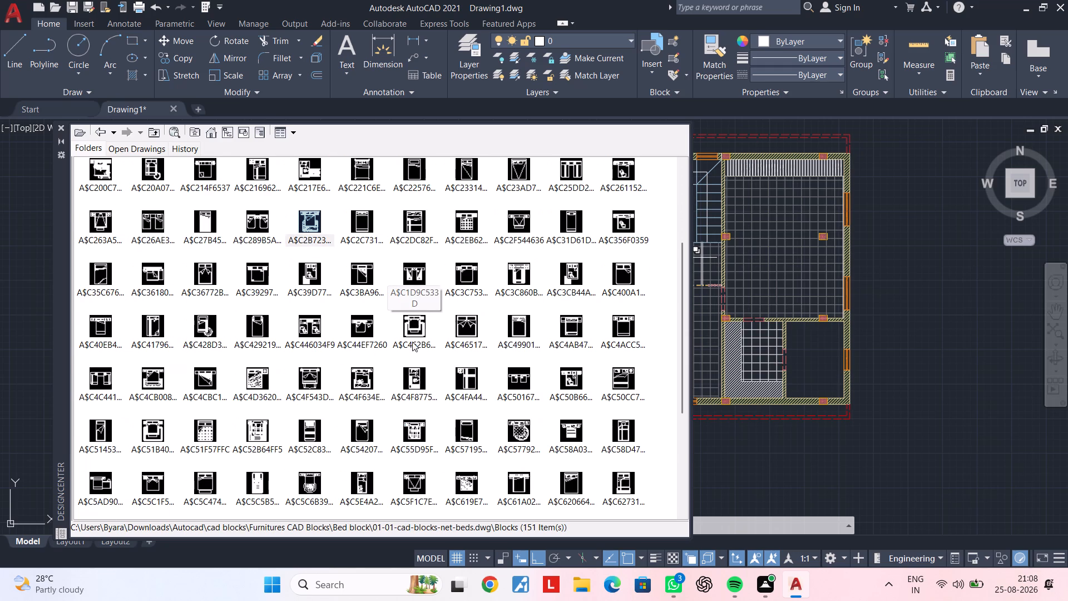
double_click(207, 380)
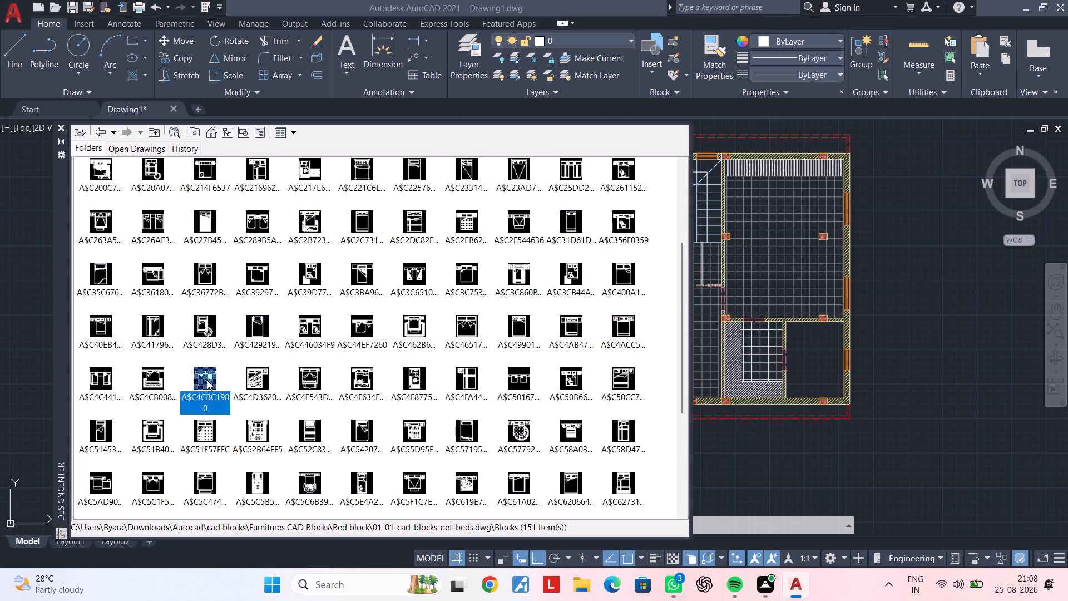
left_click(769, 183)
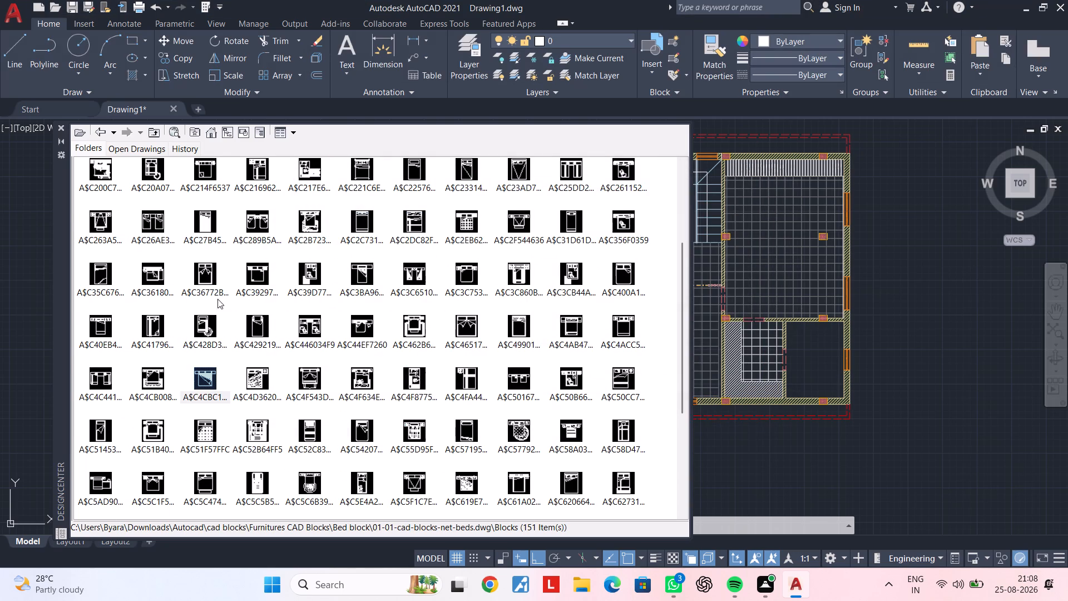
double_click(156, 377)
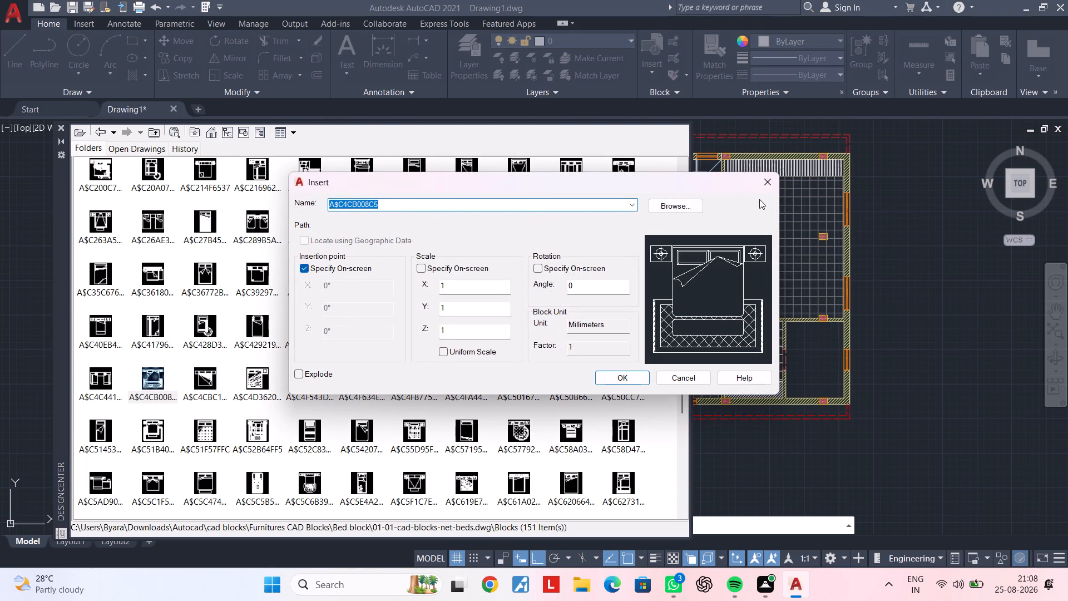
left_click(769, 183)
scroll(487, 376, "down", 3)
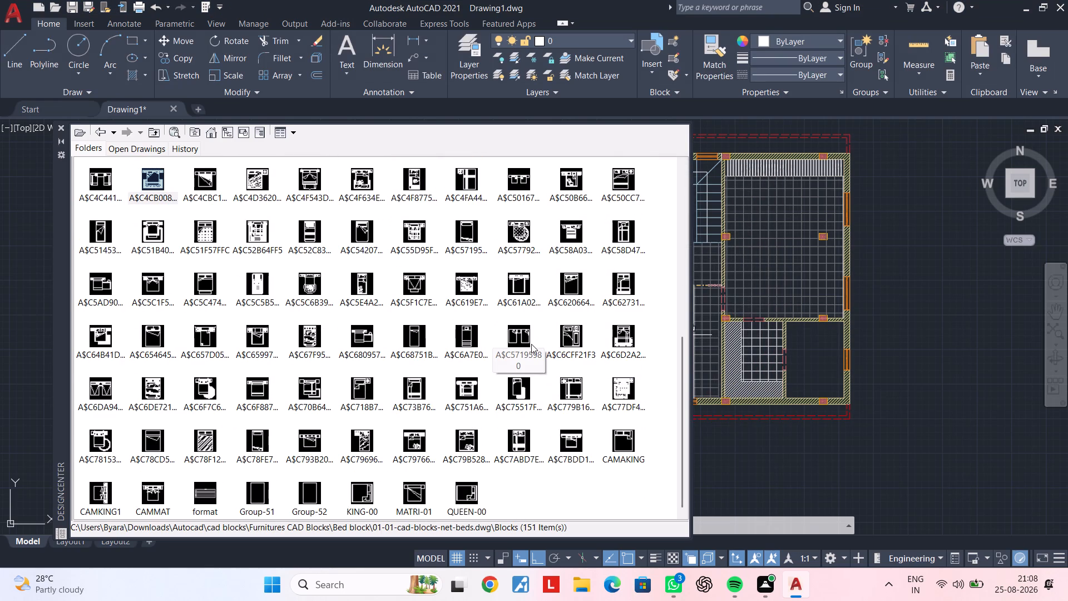
double_click(152, 496)
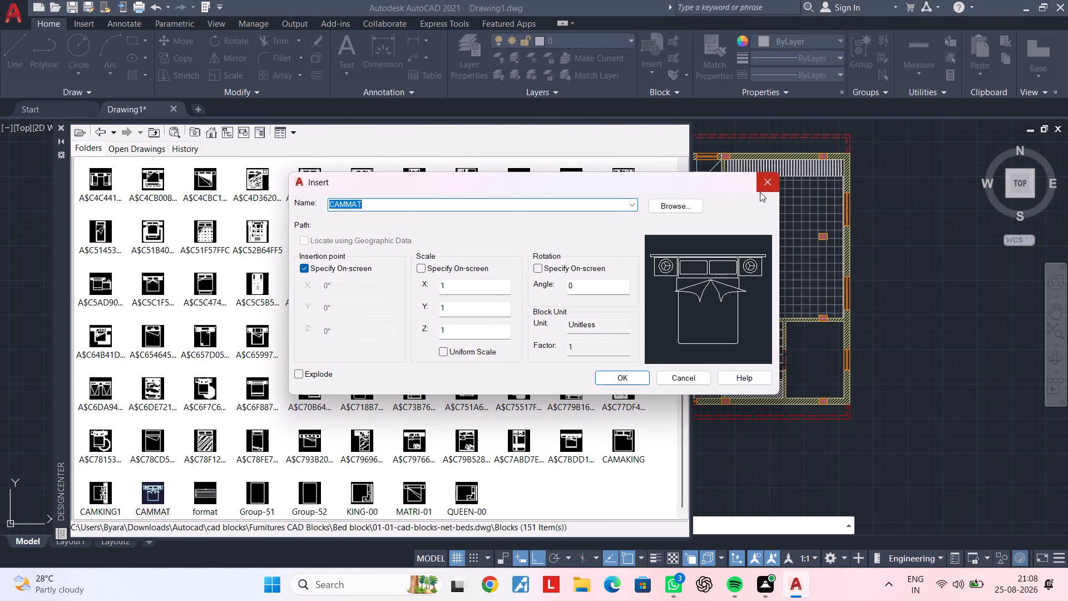
left_click(764, 190)
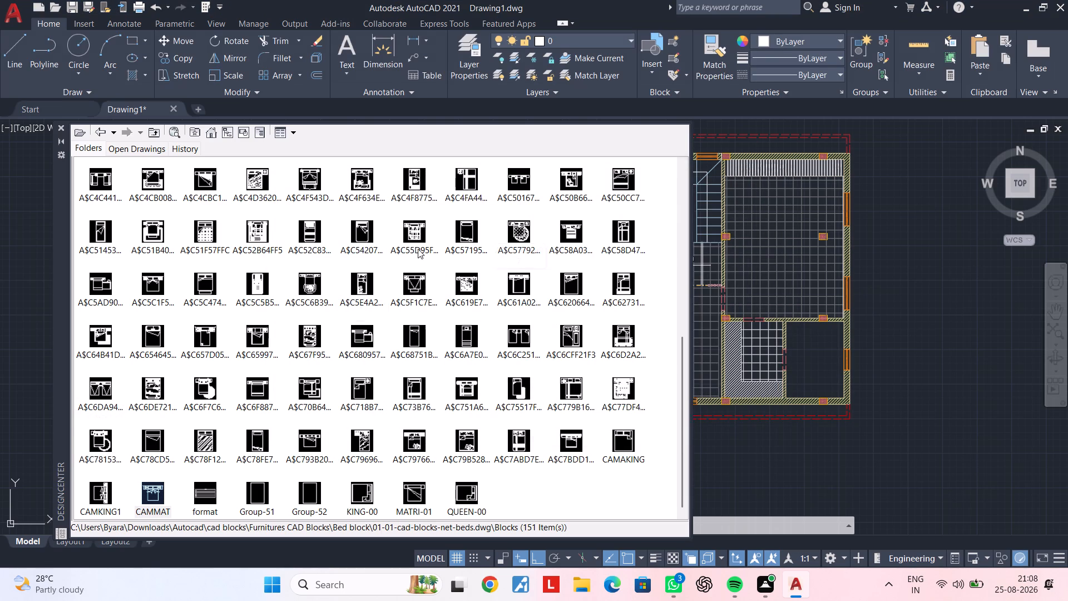
scroll(419, 246, "up", 1)
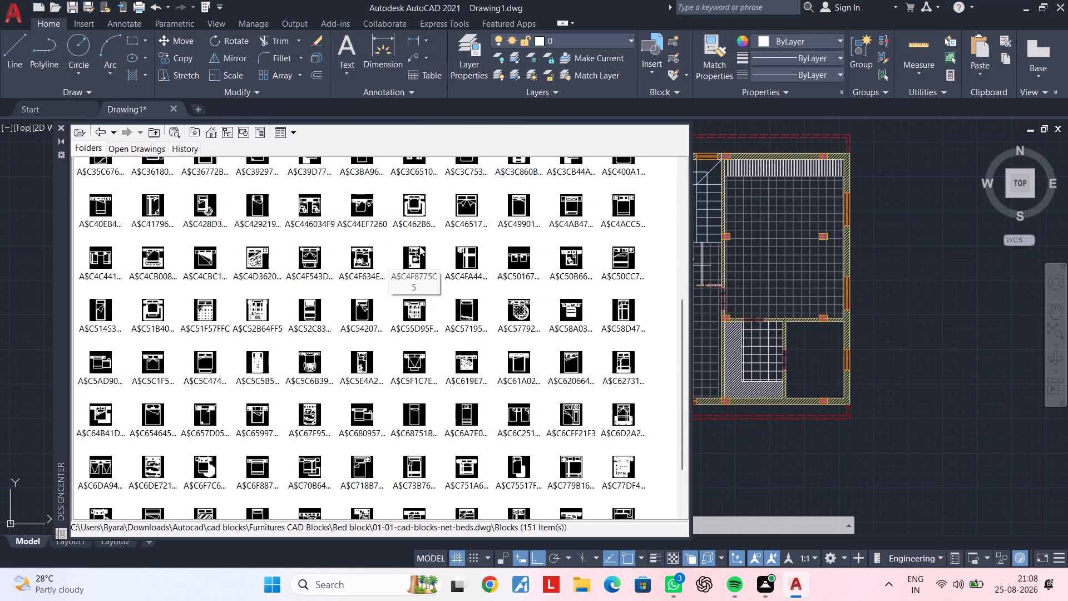
double_click(619, 257)
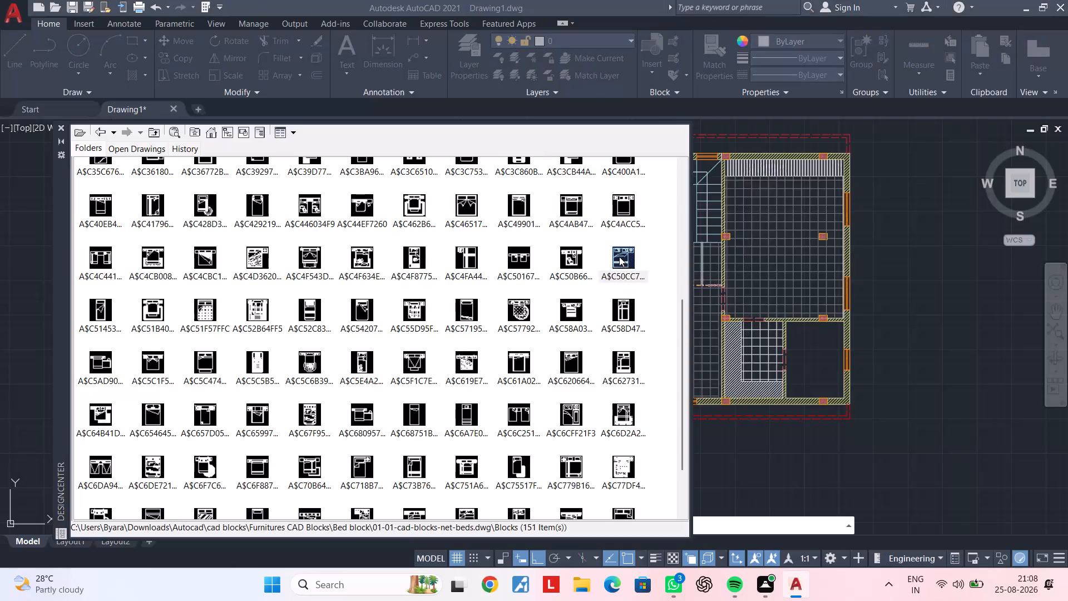
left_click(769, 183)
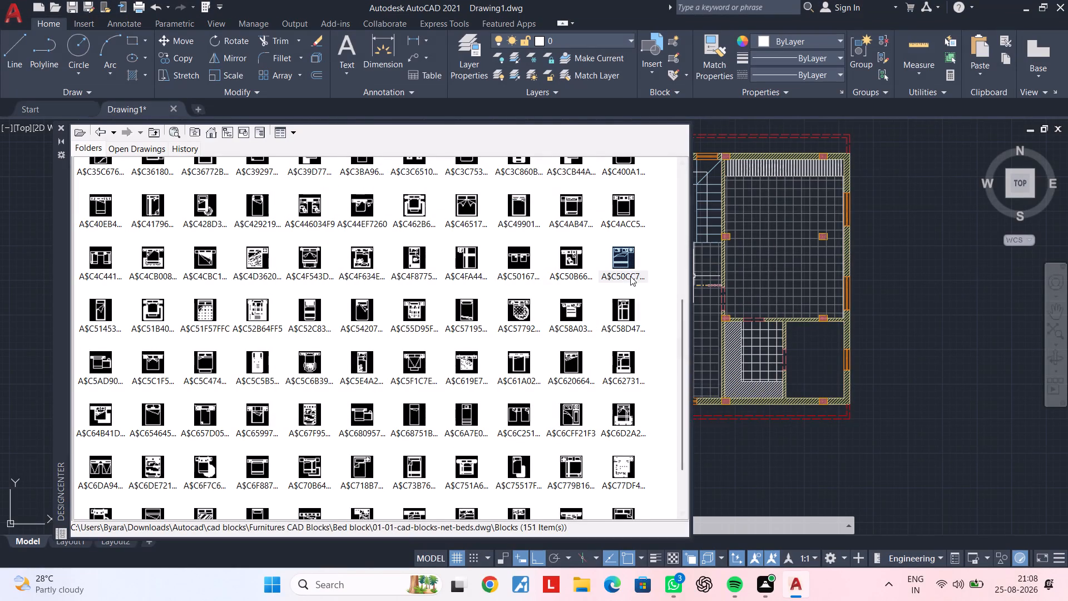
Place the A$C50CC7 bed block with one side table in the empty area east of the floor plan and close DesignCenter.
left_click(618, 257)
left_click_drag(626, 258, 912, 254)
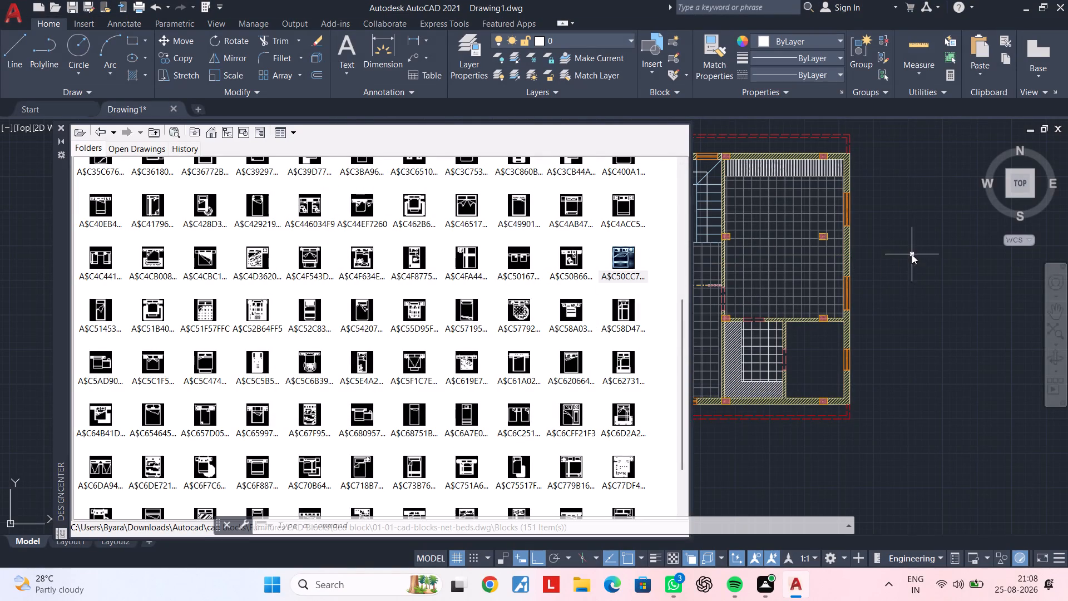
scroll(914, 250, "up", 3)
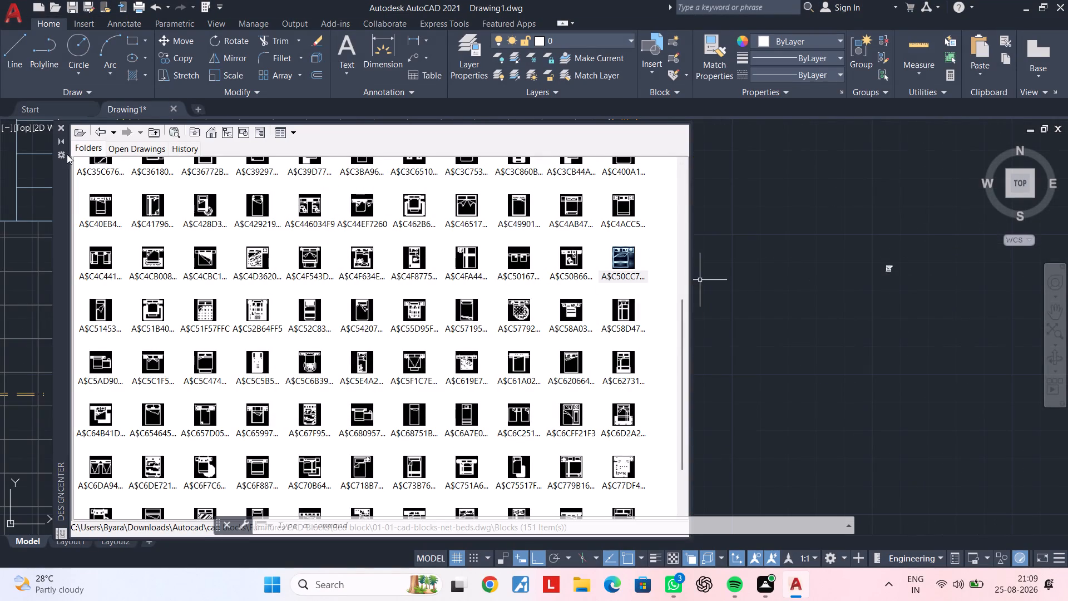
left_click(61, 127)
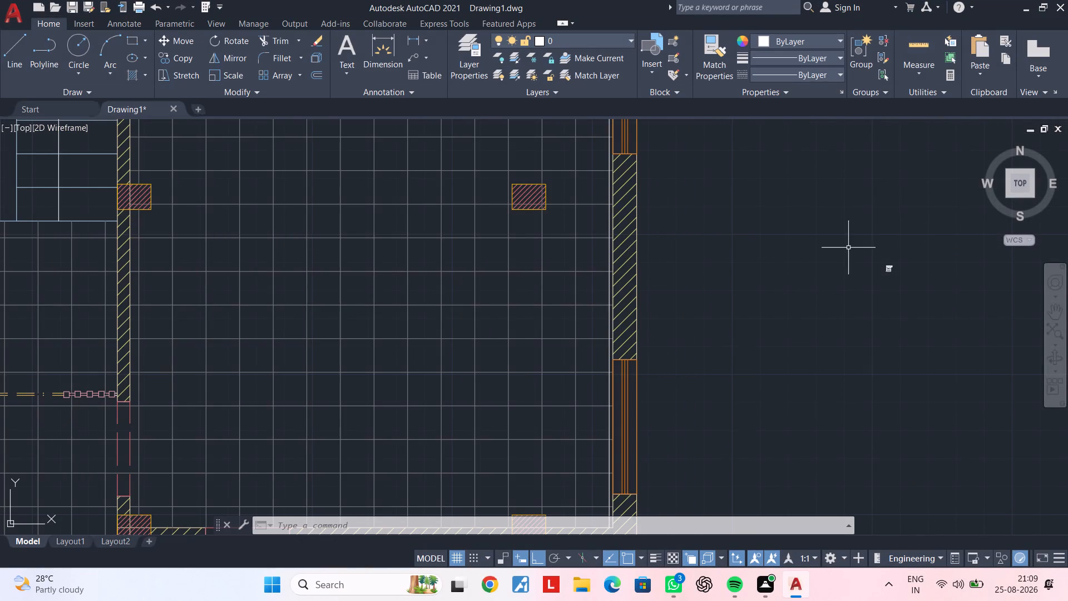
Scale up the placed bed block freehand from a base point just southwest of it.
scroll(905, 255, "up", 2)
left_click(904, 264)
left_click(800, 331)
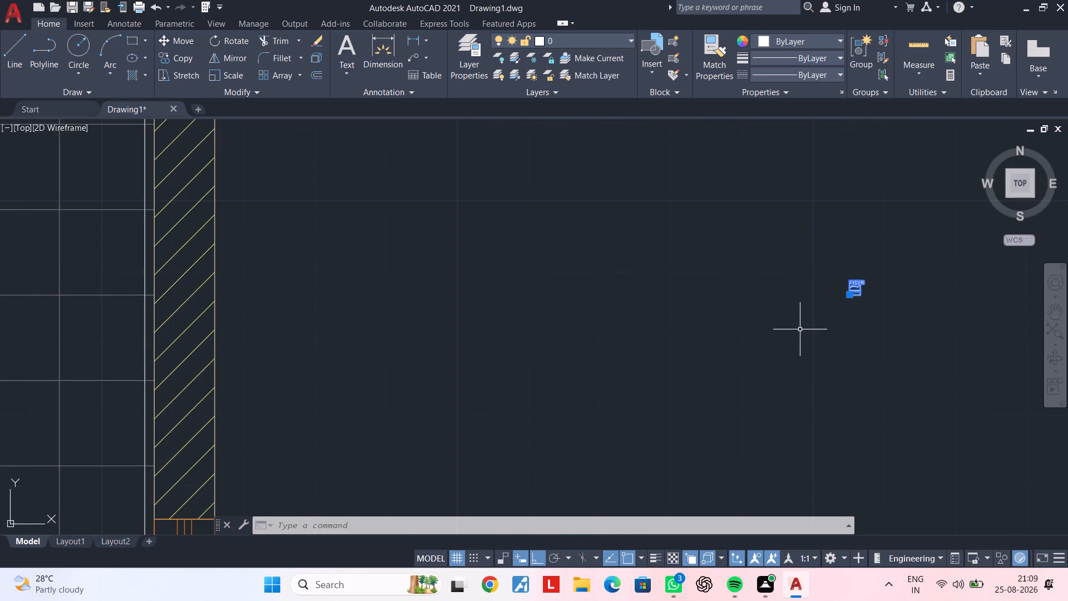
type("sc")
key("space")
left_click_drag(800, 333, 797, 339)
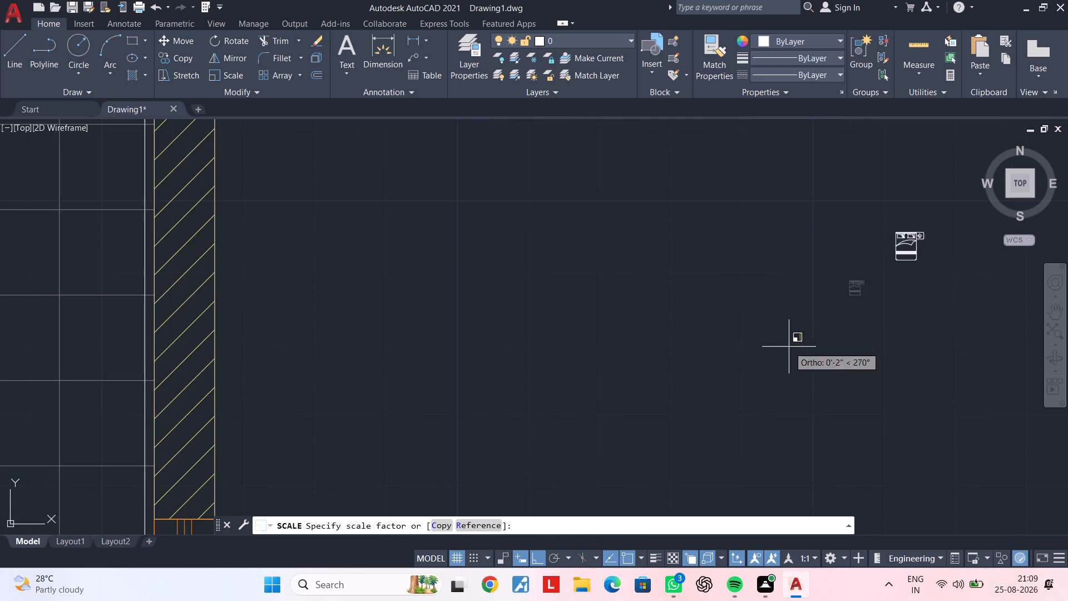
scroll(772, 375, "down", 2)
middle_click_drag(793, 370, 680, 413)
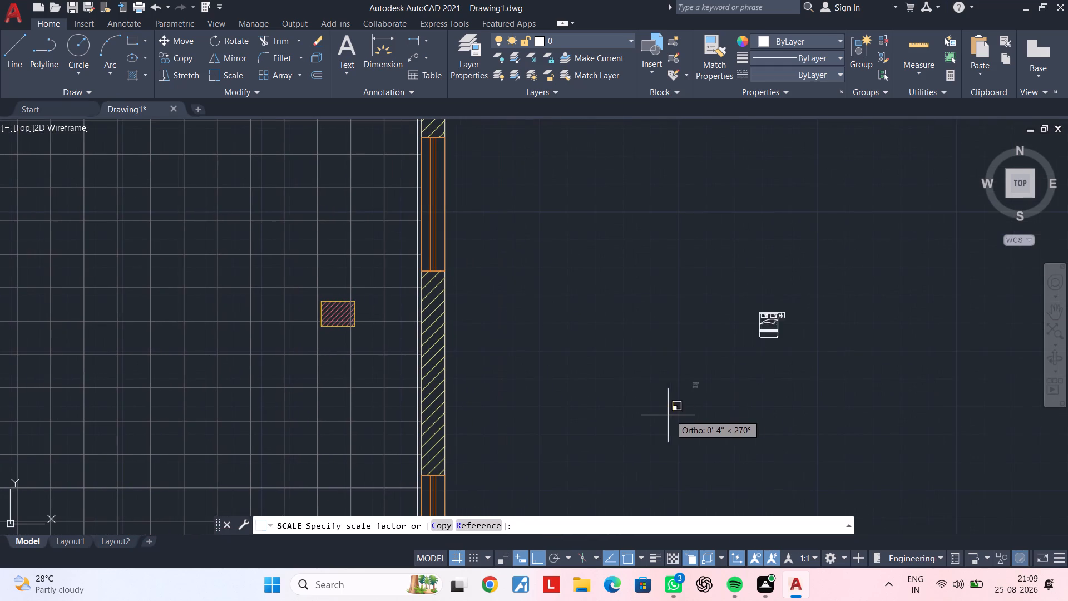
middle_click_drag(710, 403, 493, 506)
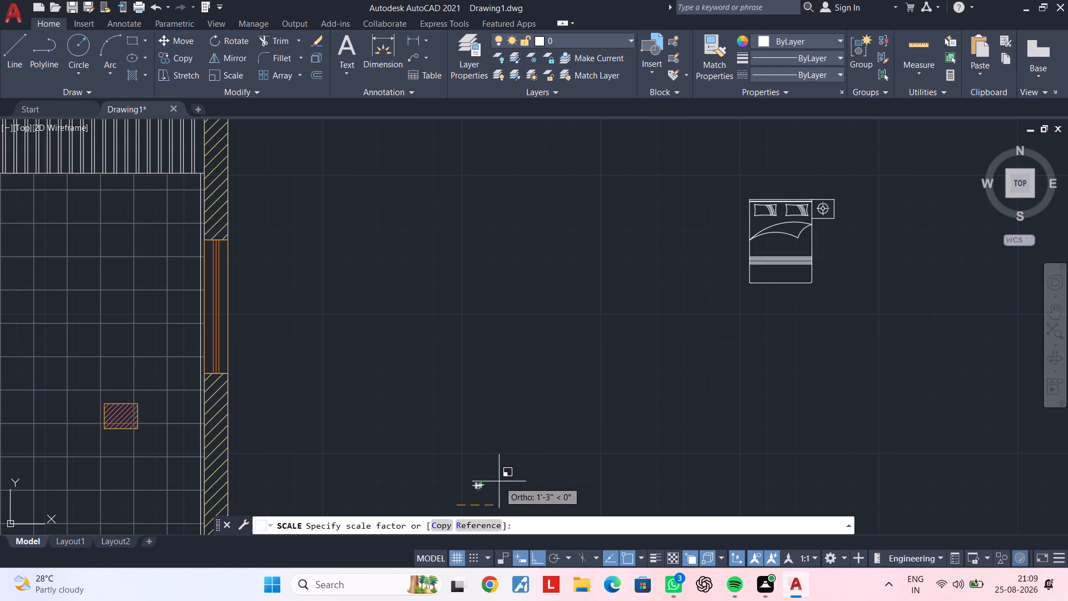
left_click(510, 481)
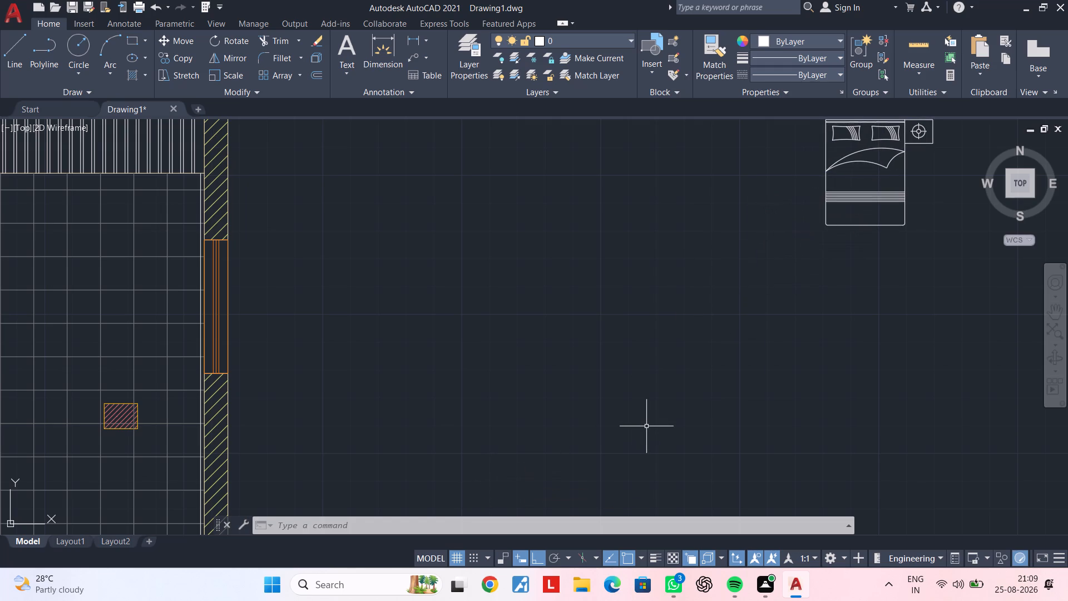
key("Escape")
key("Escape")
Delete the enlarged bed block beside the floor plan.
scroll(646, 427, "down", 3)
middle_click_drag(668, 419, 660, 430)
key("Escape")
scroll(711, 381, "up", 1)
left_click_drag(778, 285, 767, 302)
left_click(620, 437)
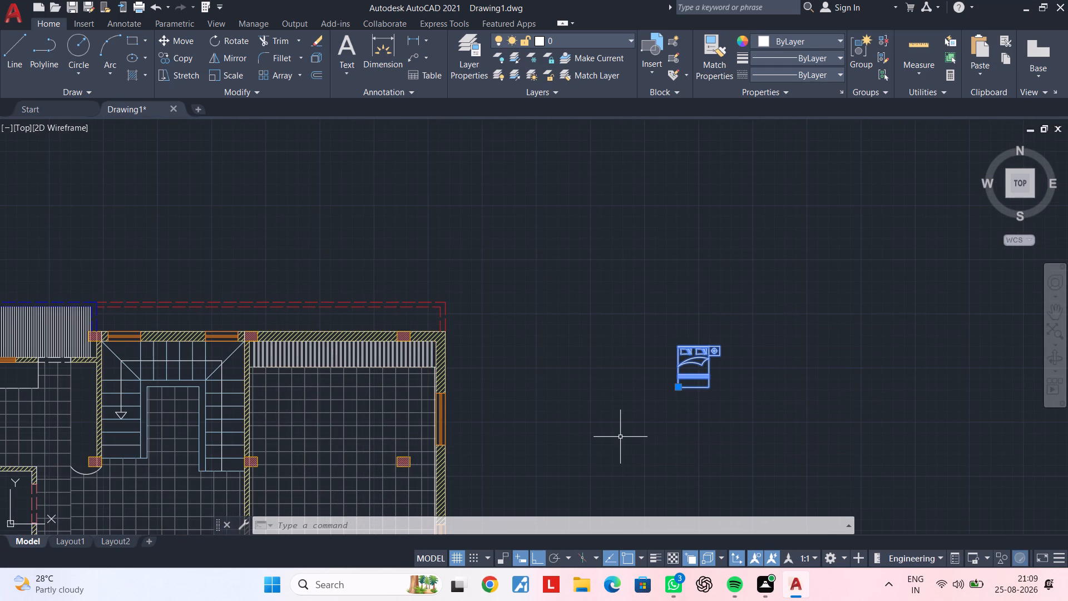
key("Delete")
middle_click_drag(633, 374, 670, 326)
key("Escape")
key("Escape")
Reopen DesignCenter and preview the bed blocks A$C1EC128A1, A$C1F19509E and A$C200C7901, dismissing each Insert dialog.
middle_click_drag(646, 334, 788, 266)
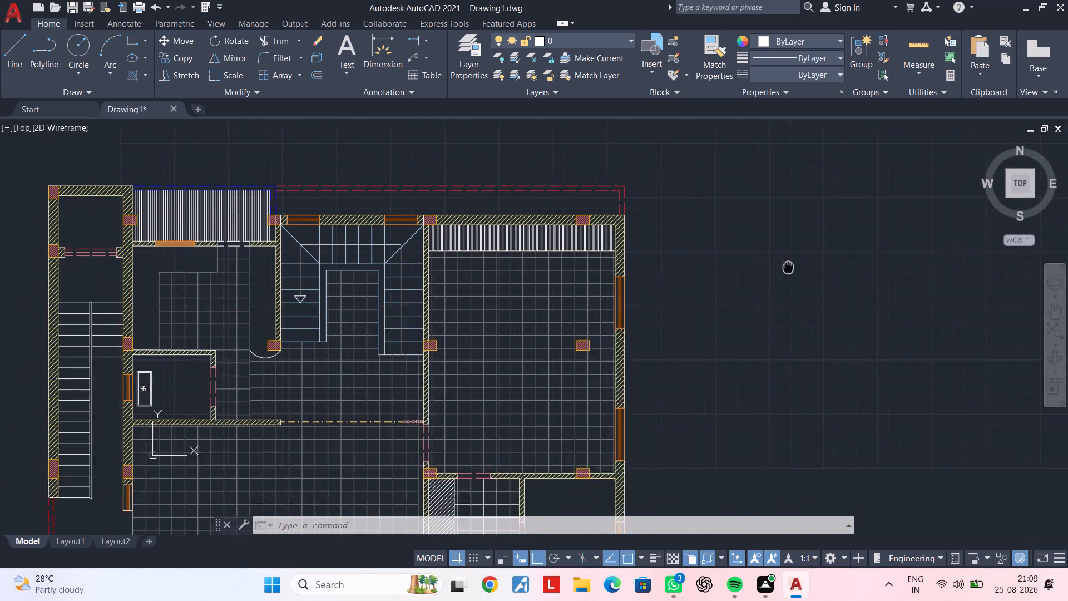
middle_click_drag(788, 266, 803, 260)
key("Escape")
middle_click_drag(754, 337, 817, 315)
type("adc")
key("space")
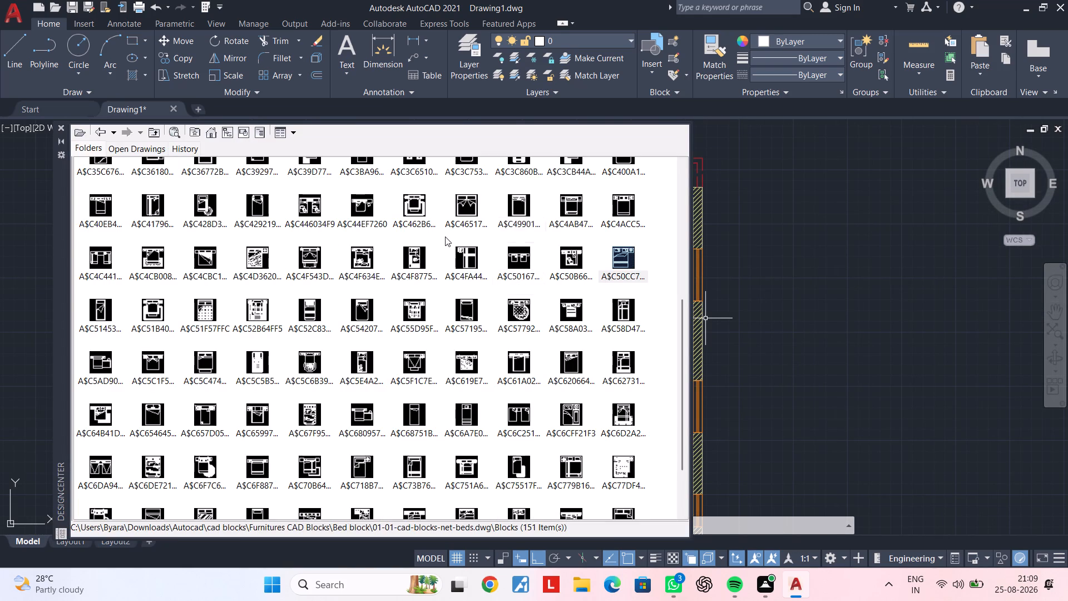
scroll(502, 252, "up", 1)
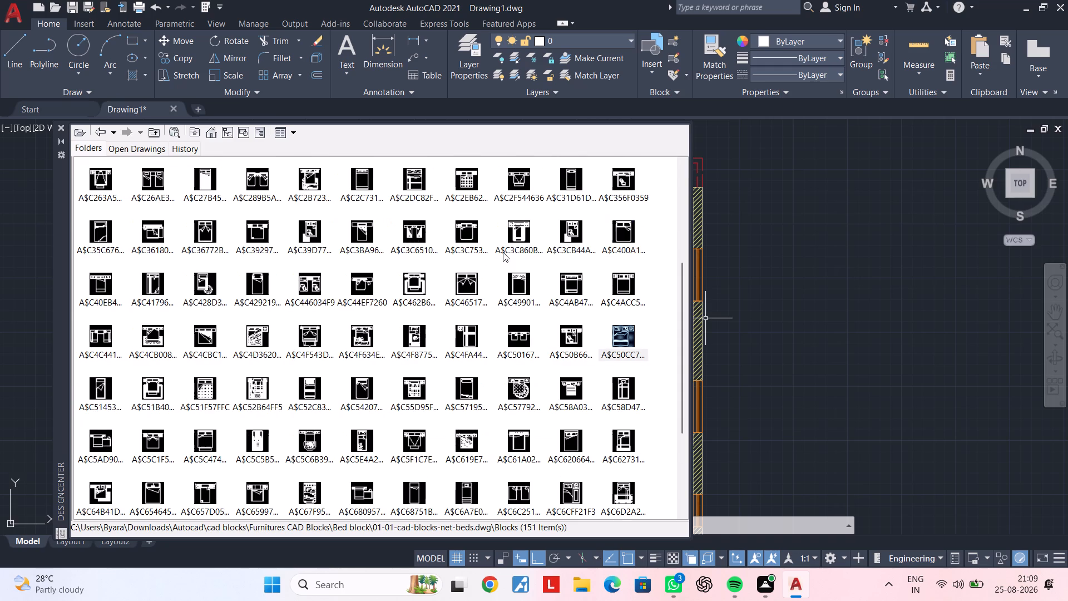
scroll(507, 253, "up", 2)
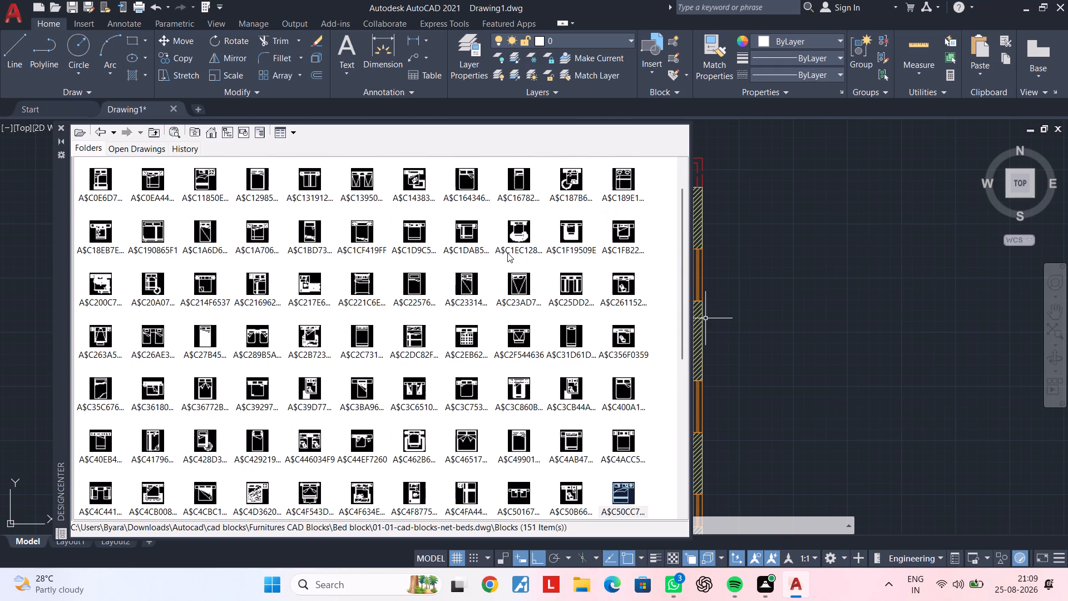
double_click(522, 234)
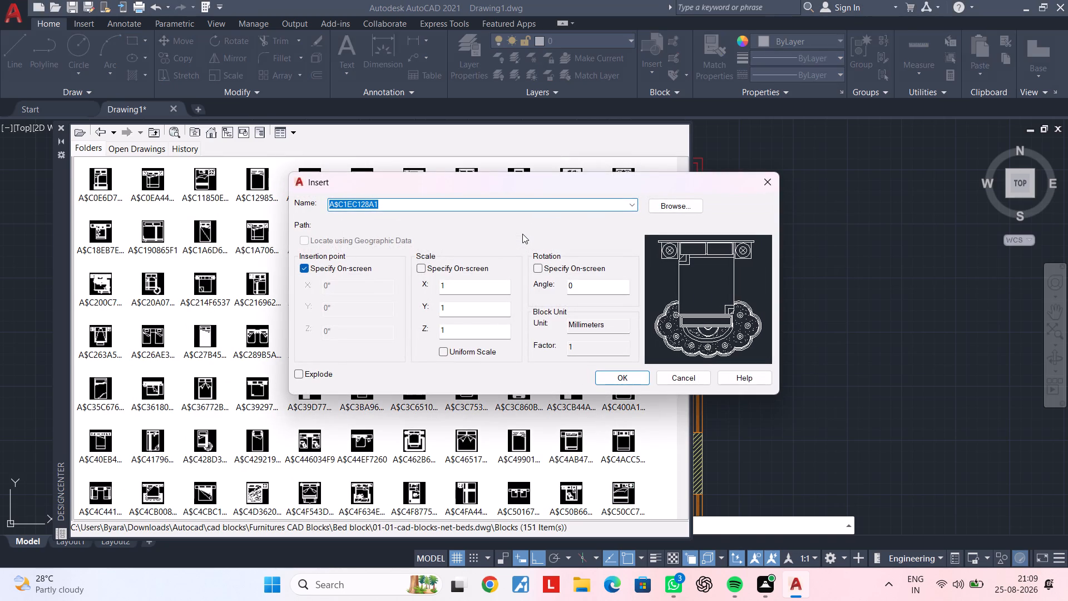
left_click(769, 186)
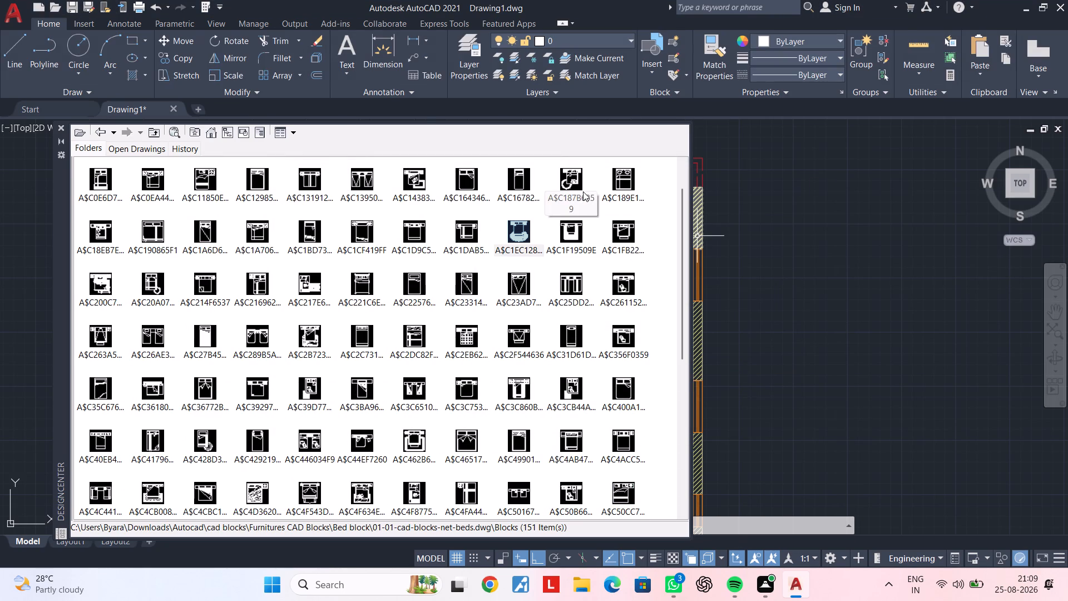
double_click(576, 233)
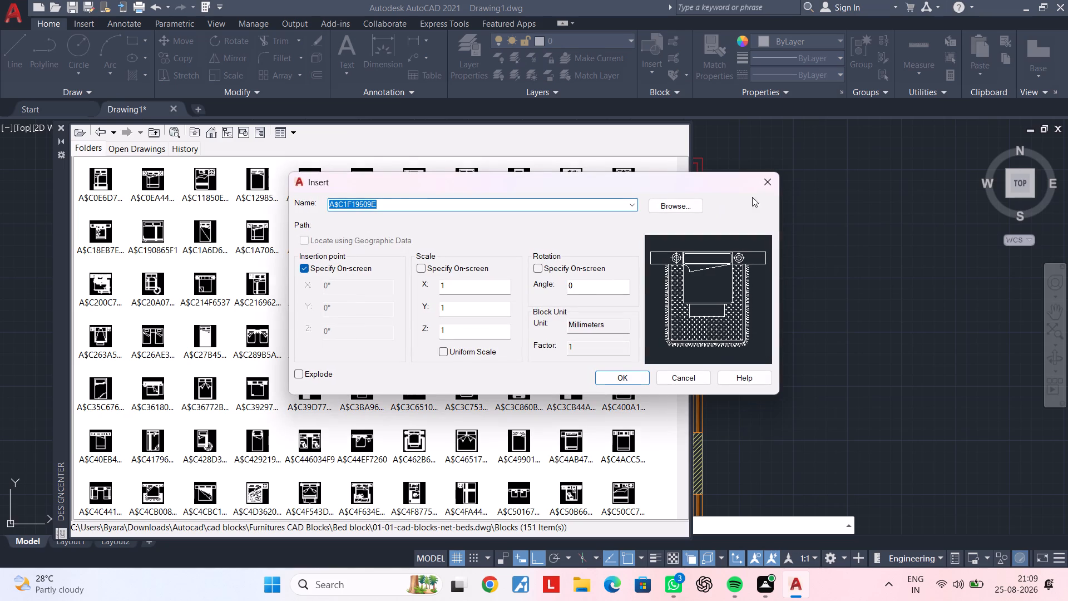
left_click(766, 186)
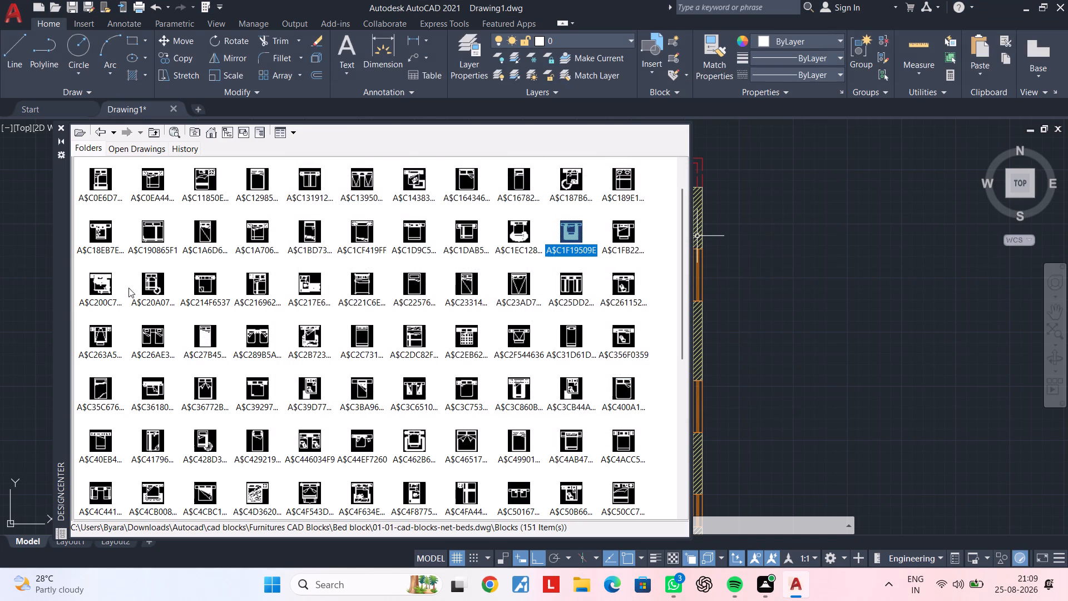
double_click(102, 290)
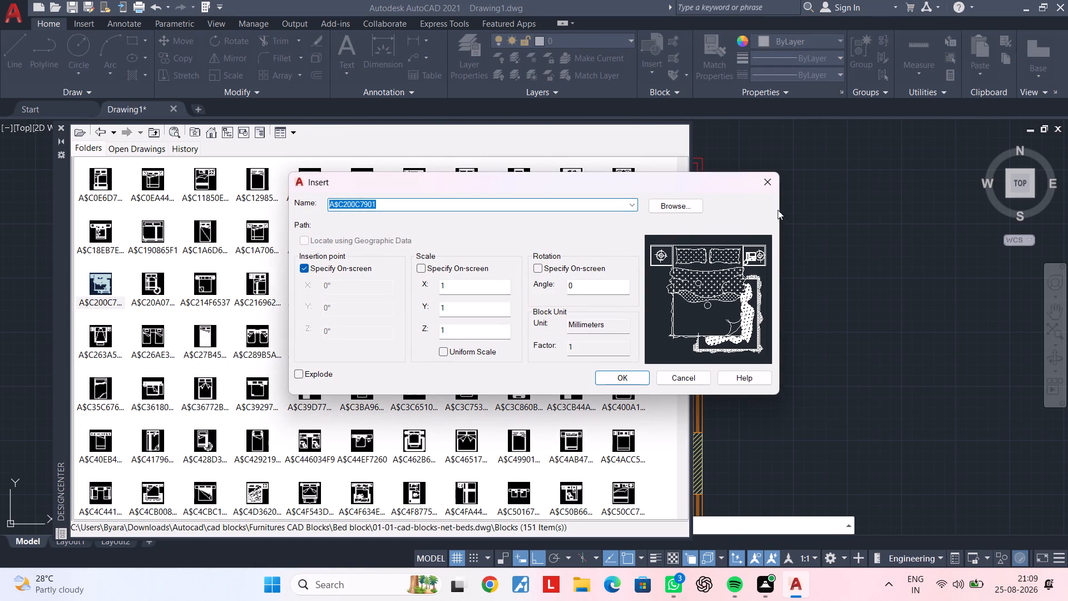
left_click(773, 187)
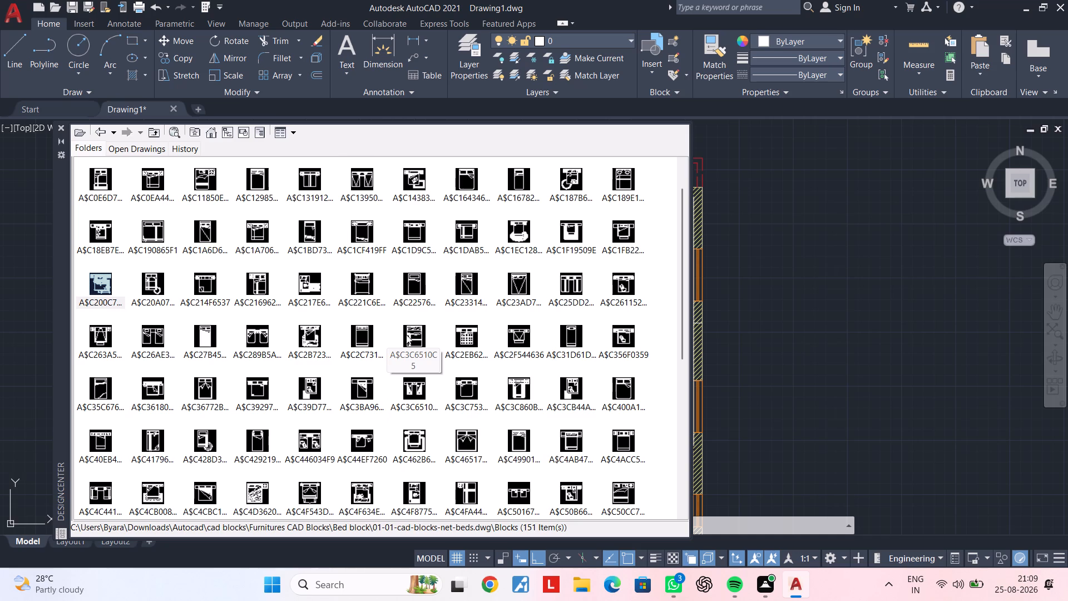
Preview the A$C462B6 and A$C6D2A2628 bed blocks further down the list, dismissing each Insert dialog.
scroll(454, 348, "down", 1)
double_click(413, 357)
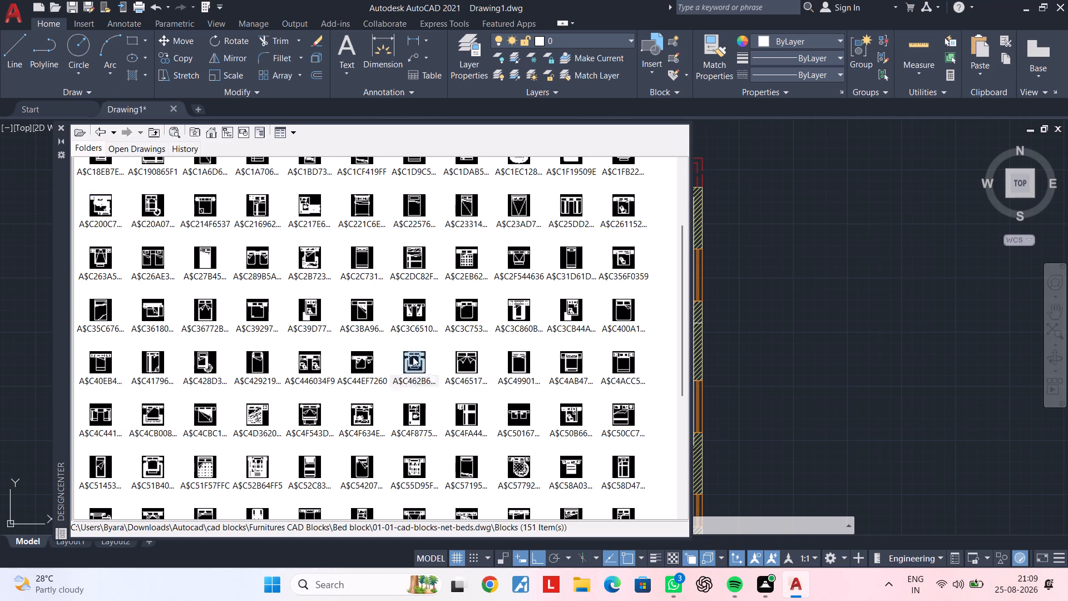
left_click(772, 179)
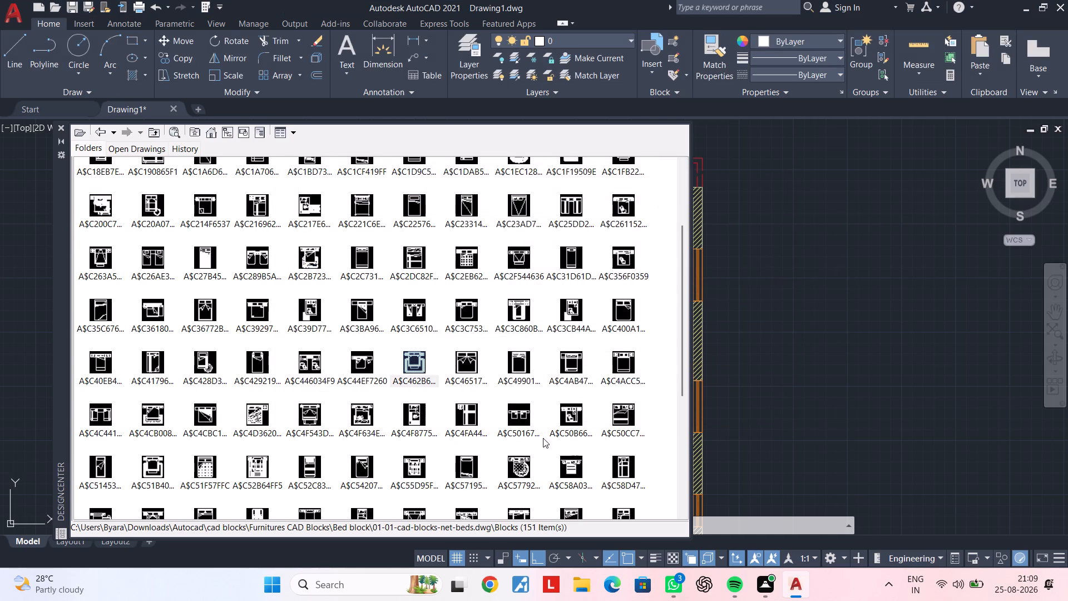
scroll(487, 420, "down", 1)
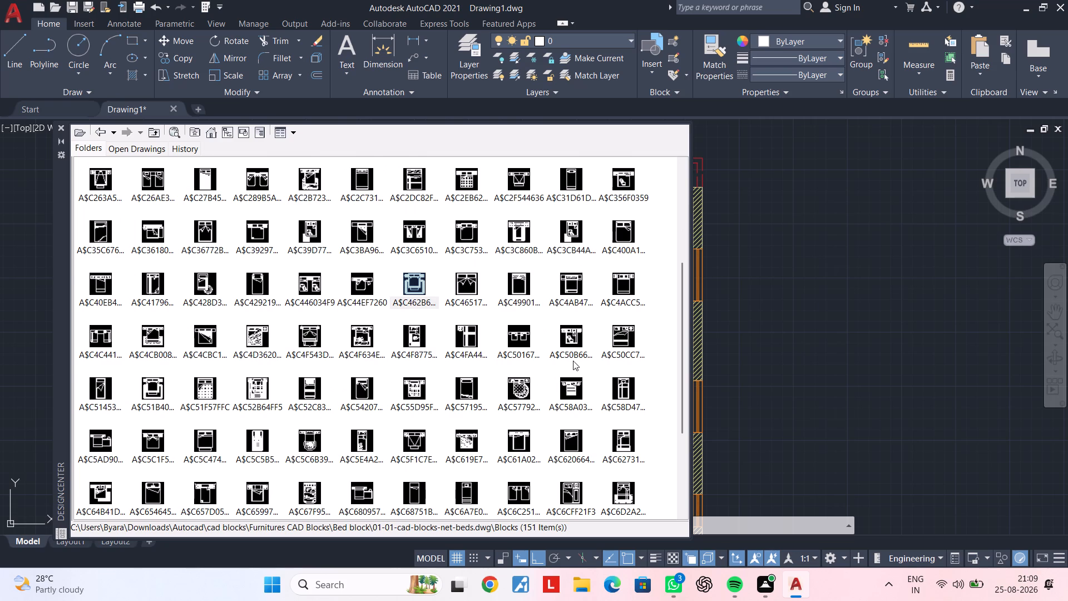
scroll(573, 354, "down", 1)
double_click(625, 418)
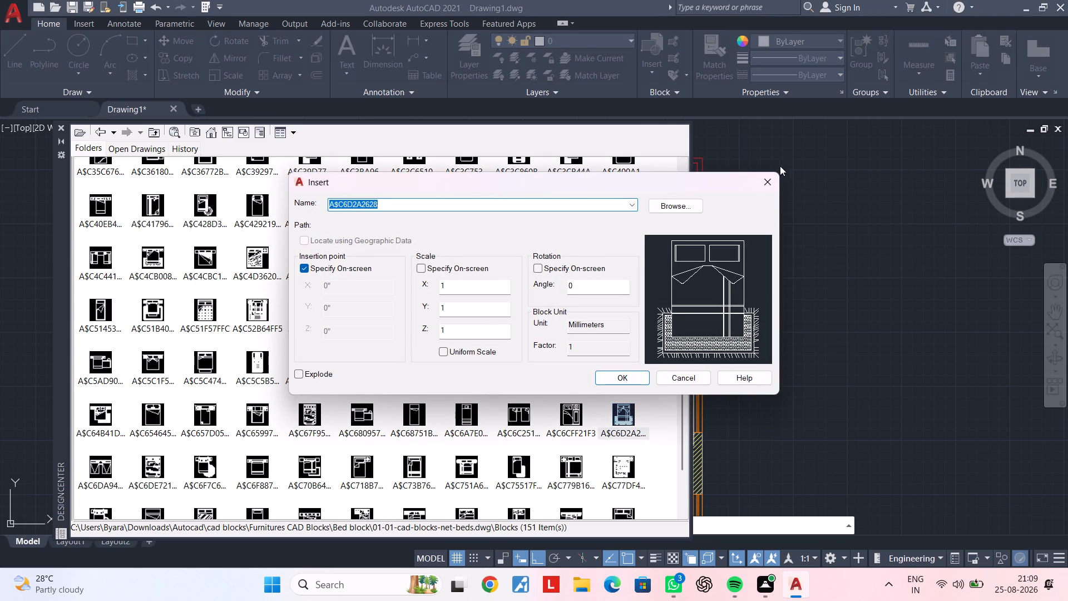
left_click(772, 179)
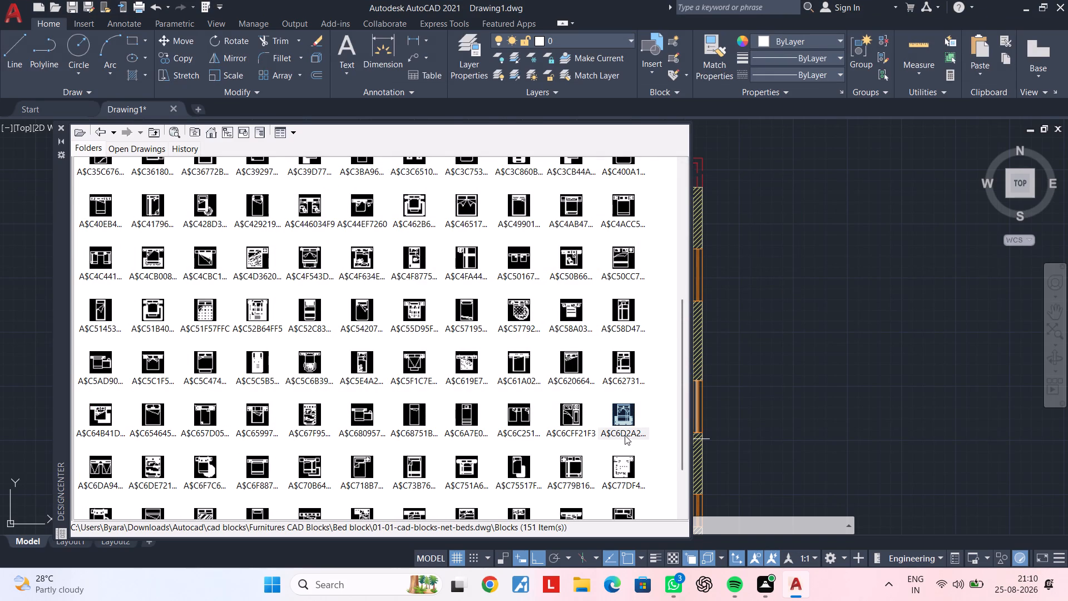
Place the A$C6D2A2628 double bed block with the rug in the empty area east of the floor plan.
scroll(608, 433, "down", 1)
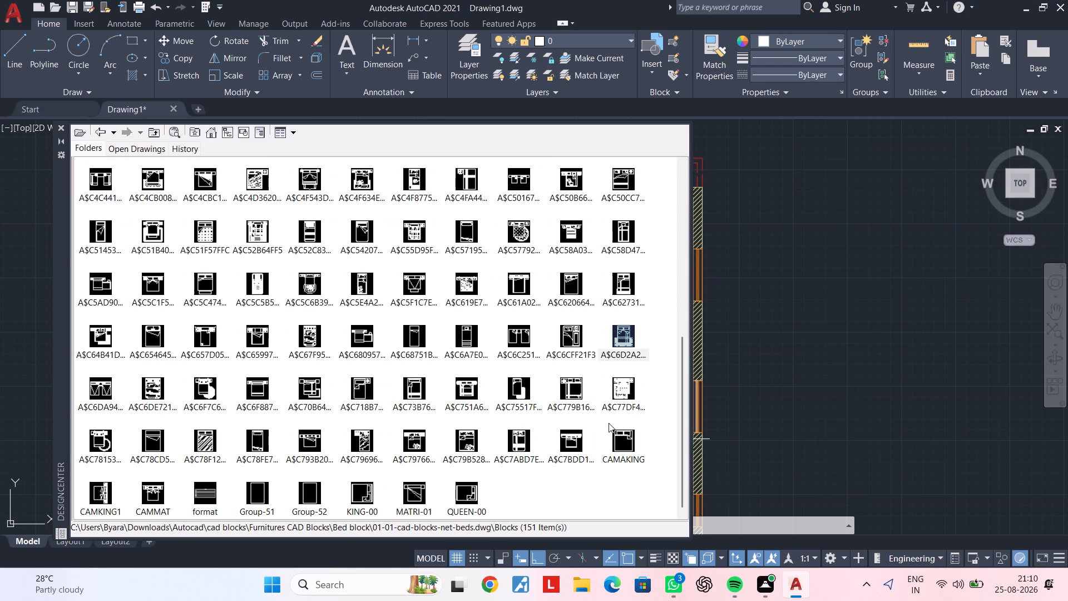
left_click(617, 336)
left_click_drag(634, 335, 811, 321)
key("Escape")
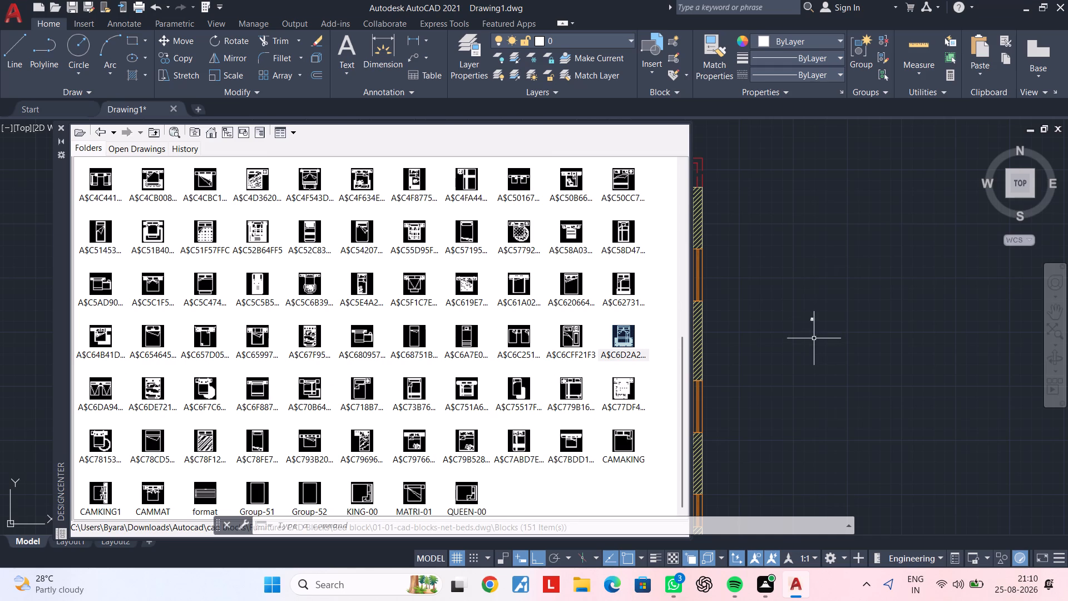
Scale up the placed bed block freehand from a base point just southwest of it until it is far larger than the floor plan.
scroll(810, 317, "up", 6)
middle_click_drag(799, 330, 832, 397)
left_click(874, 334)
left_click(807, 397)
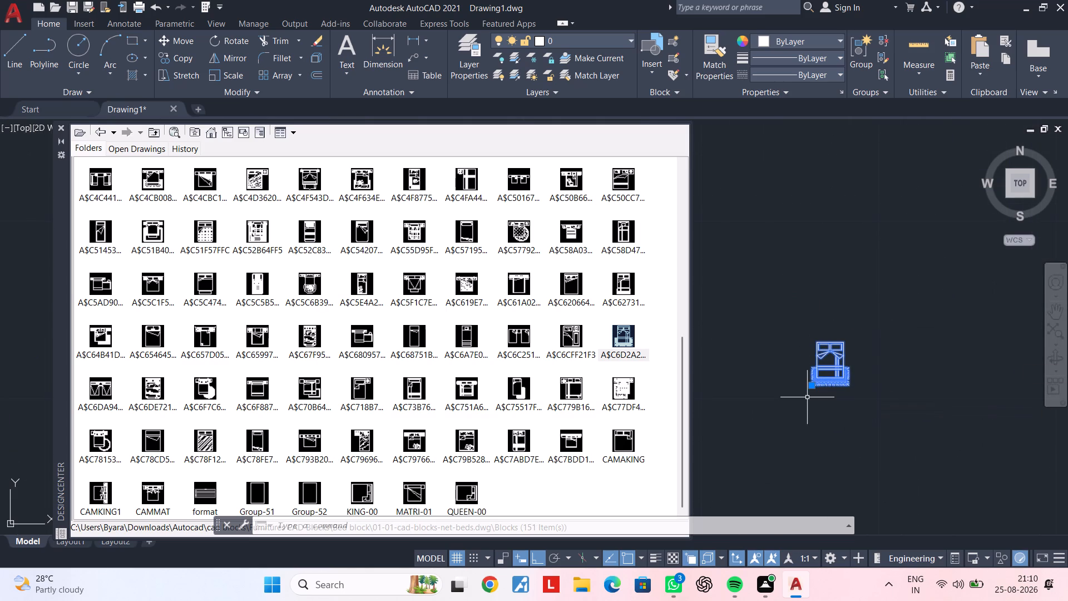
type("sc")
key("space")
scroll(814, 397, "down", 1)
left_click(814, 397)
scroll(785, 400, "down", 1)
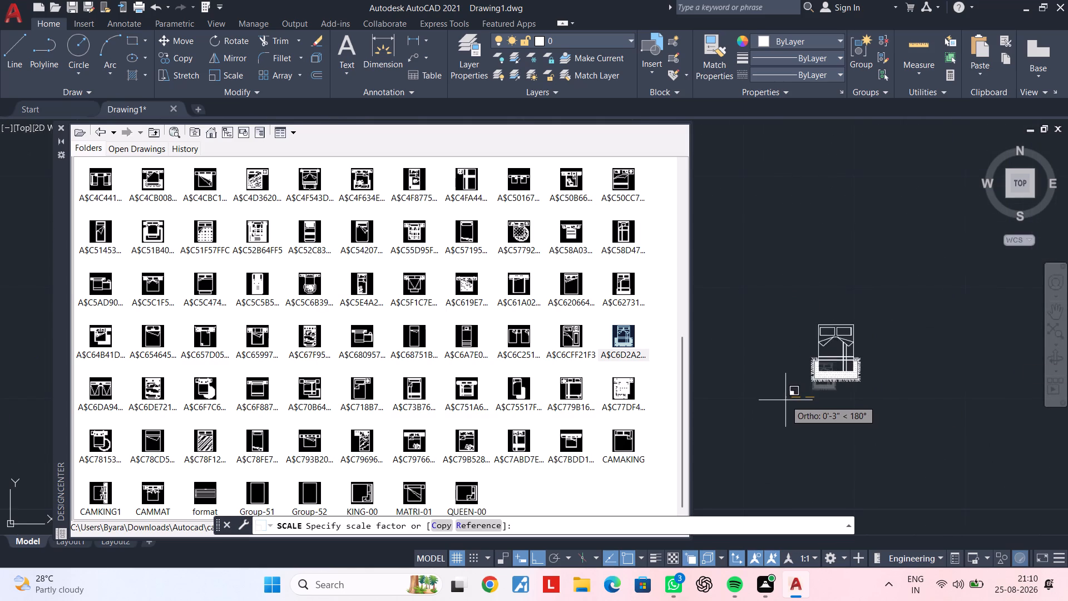
scroll(785, 400, "down", 1)
middle_click_drag(793, 397, 899, 322)
scroll(831, 395, "down", 1)
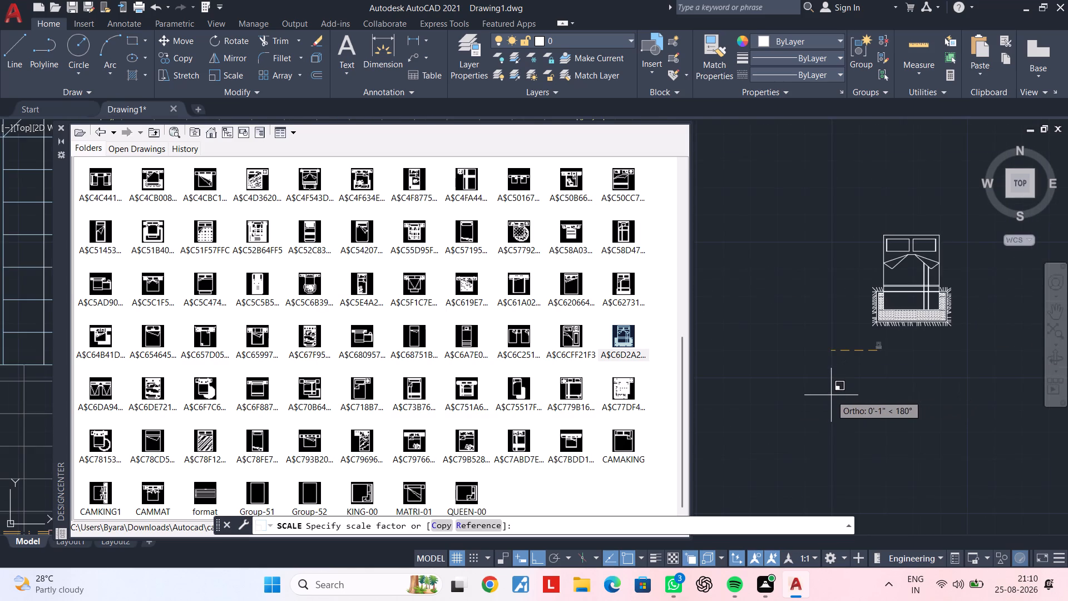
scroll(819, 405, "down", 1)
middle_click_drag(835, 396, 923, 344)
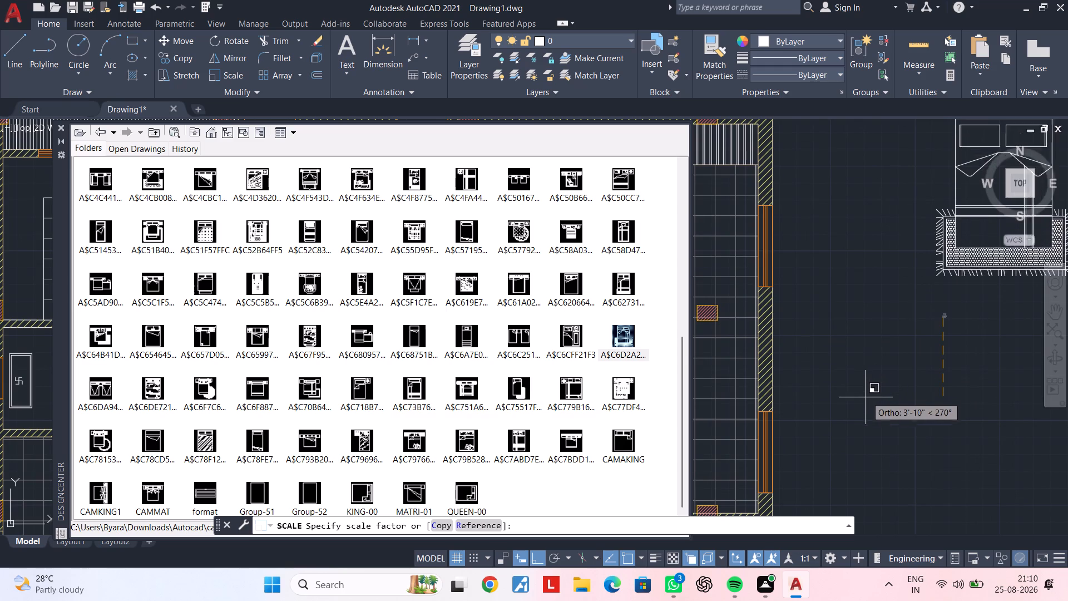
scroll(851, 410, "down", 4)
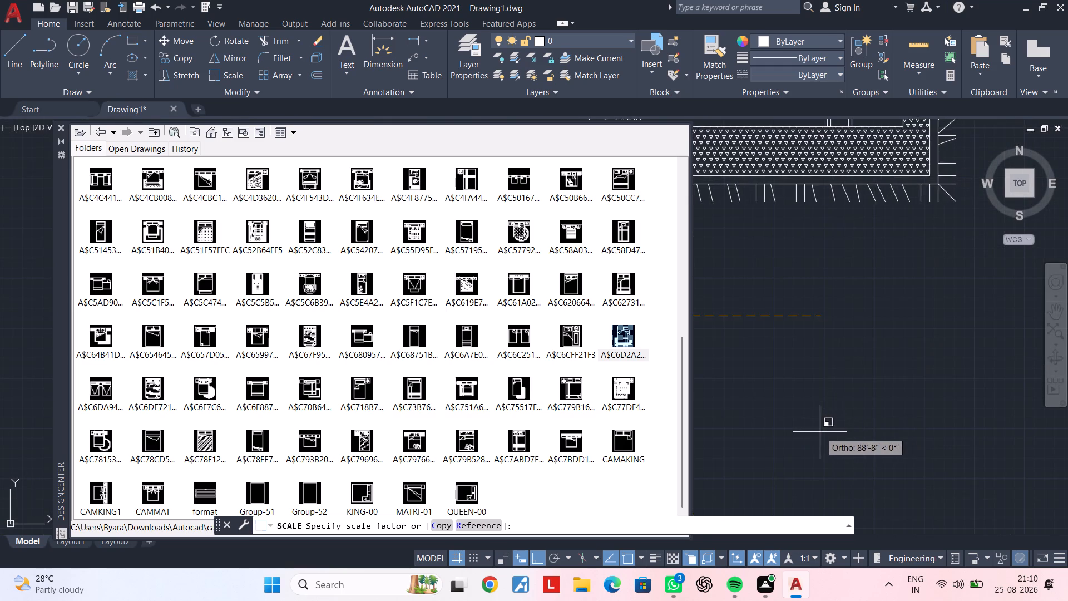
left_click(873, 393)
scroll(873, 393, "down", 2)
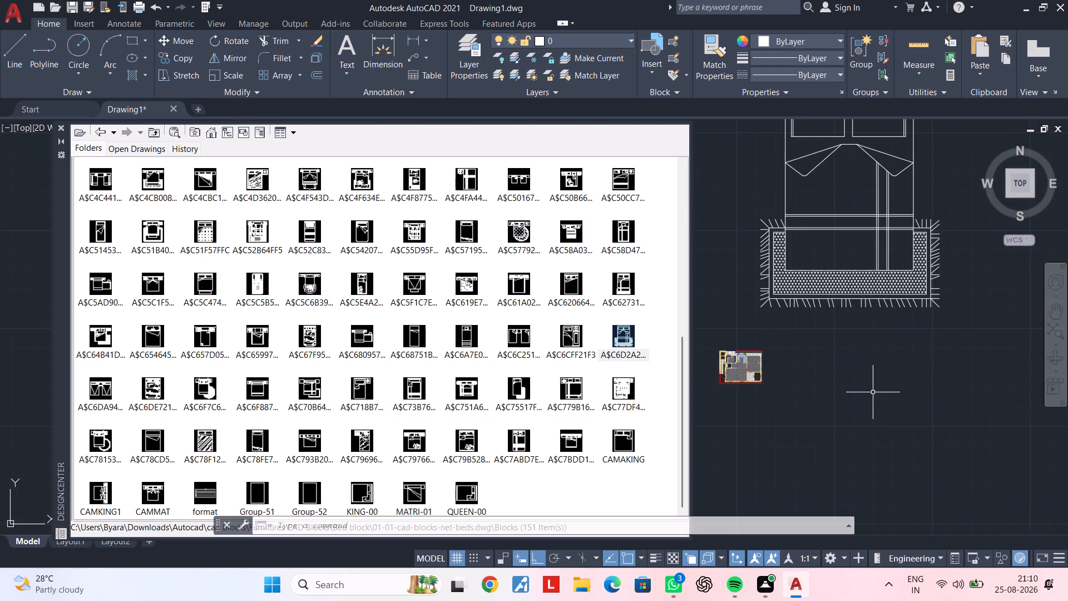
middle_click_drag(880, 385, 935, 371)
key("Escape")
key("Escape")
middle_click_drag(904, 357, 908, 451)
scroll(908, 366, "down", 1)
key("Escape")
key("Escape")
middle_click_drag(895, 428, 895, 427)
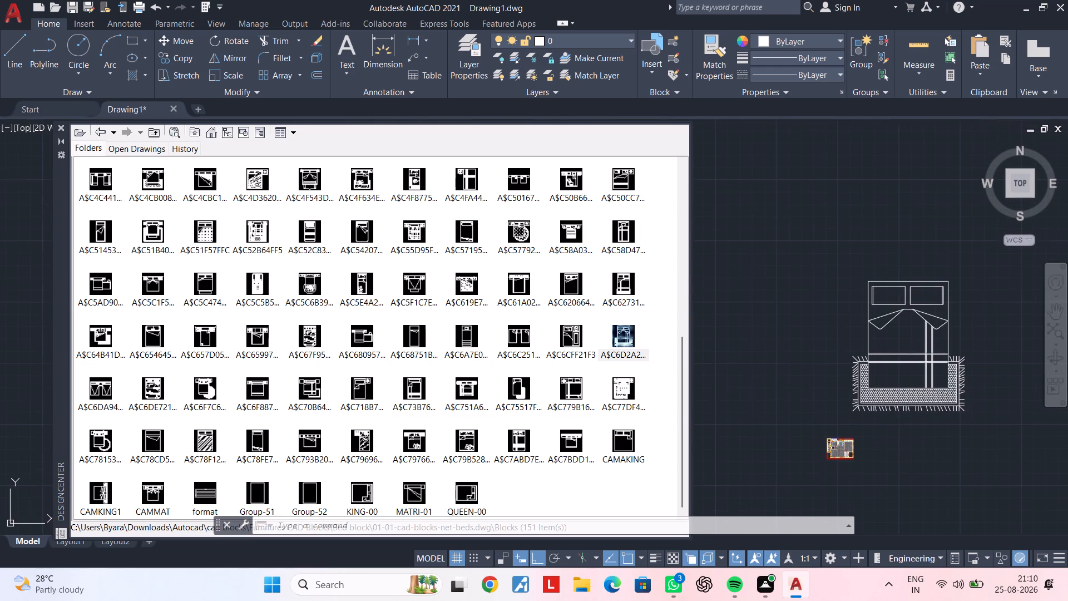
middle_click_drag(895, 427, 914, 406)
key("Escape")
Load 01-13-cad-blocks-net-sofa-armchairs-designs.dwg from the Sofa block folder into DesignCenter and display its blocks.
left_click(73, 135)
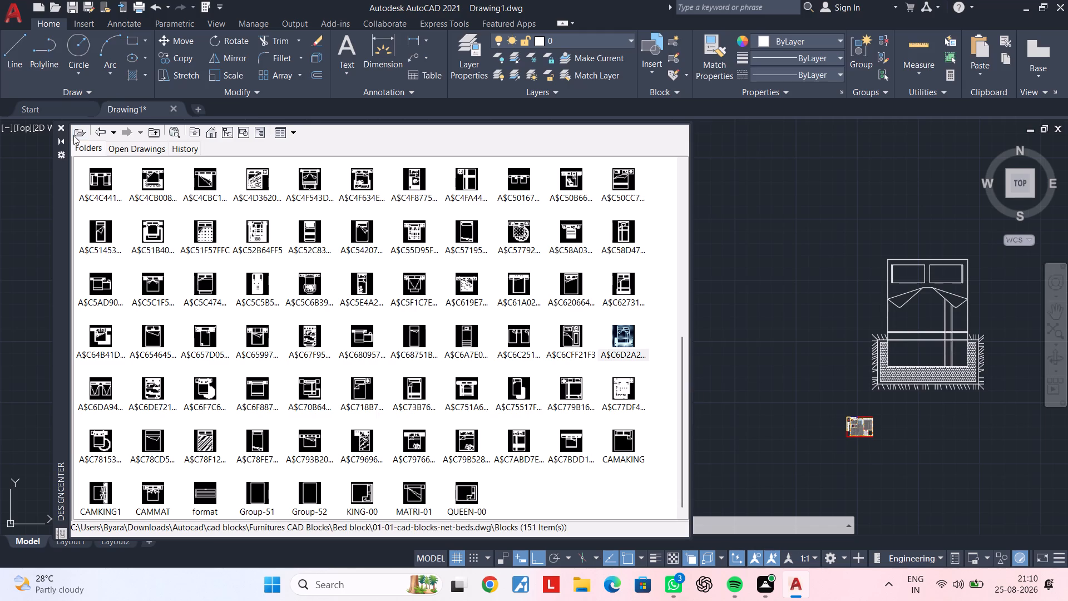
left_click(558, 142)
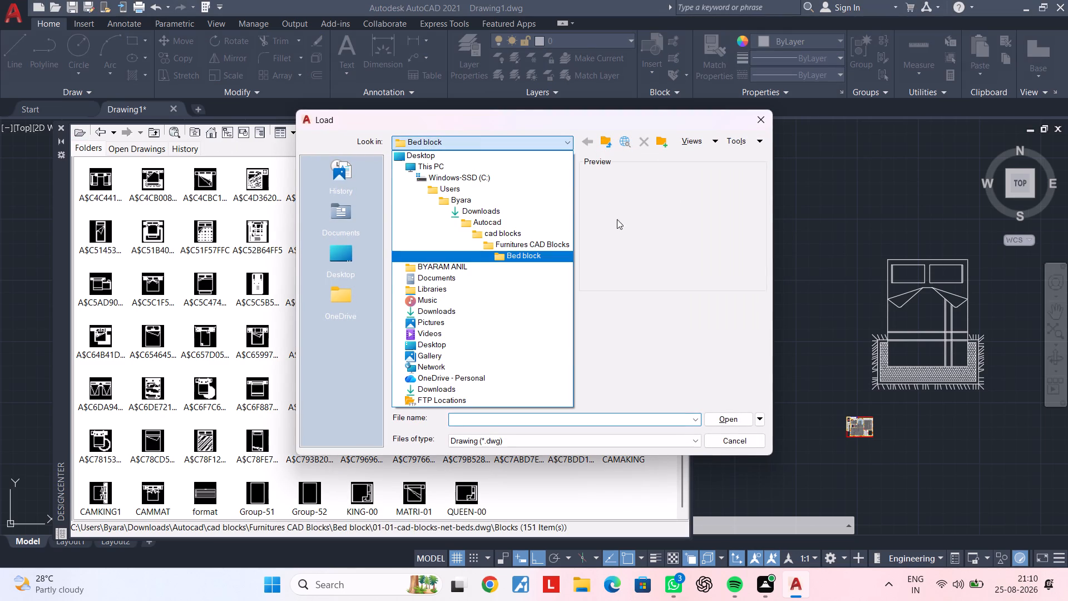
left_click(540, 247)
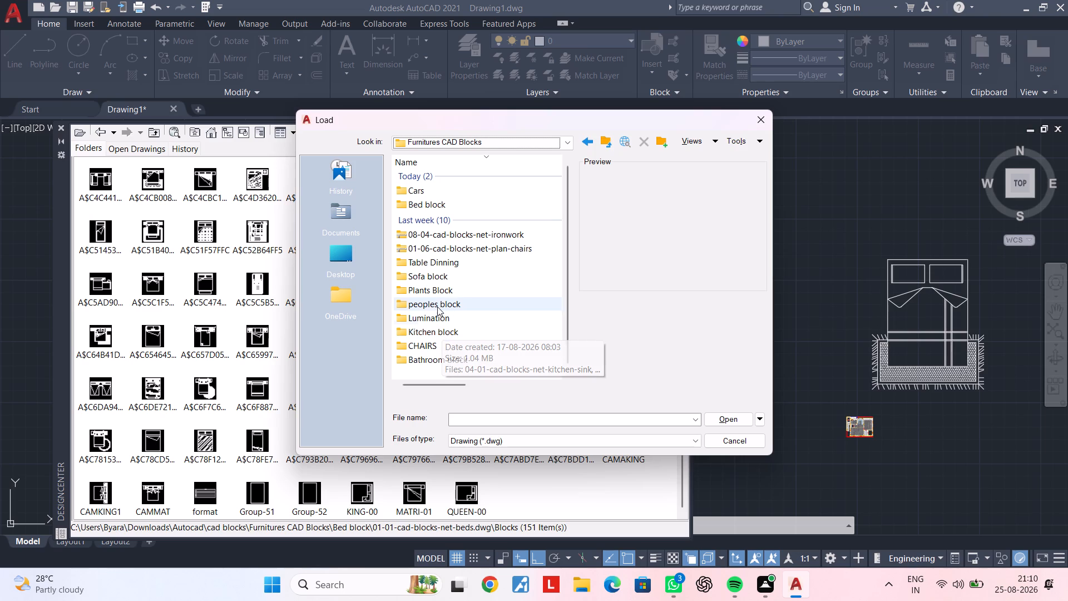
double_click(437, 278)
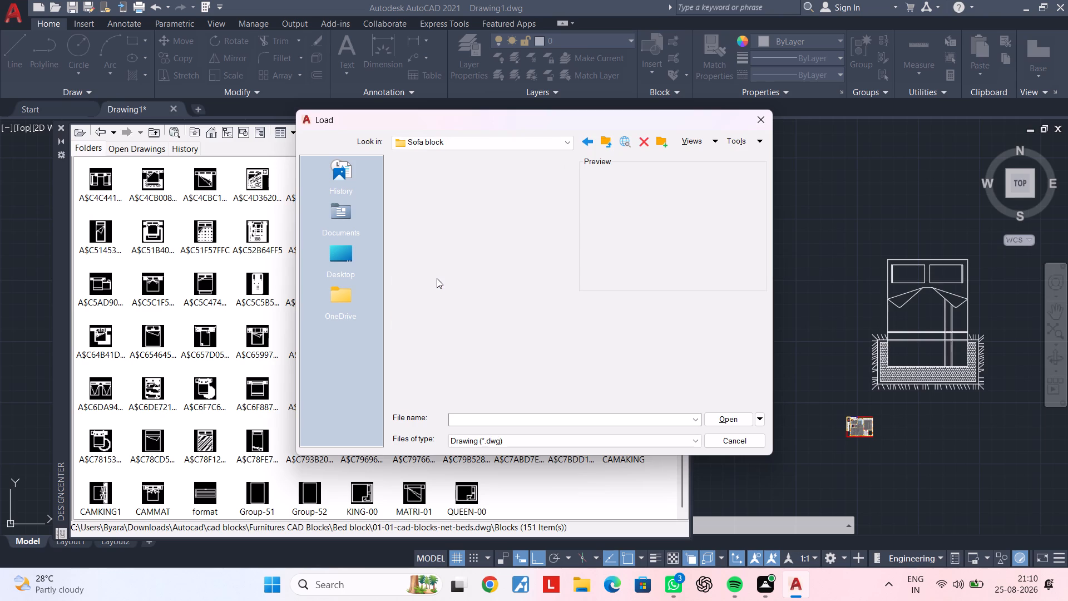
double_click(451, 186)
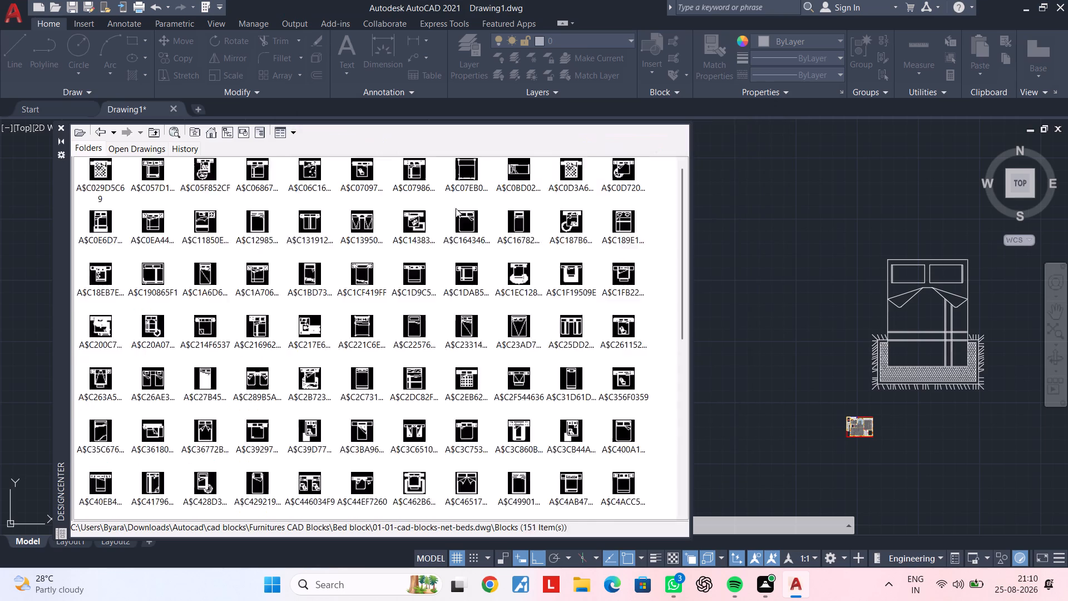
double_click(88, 175)
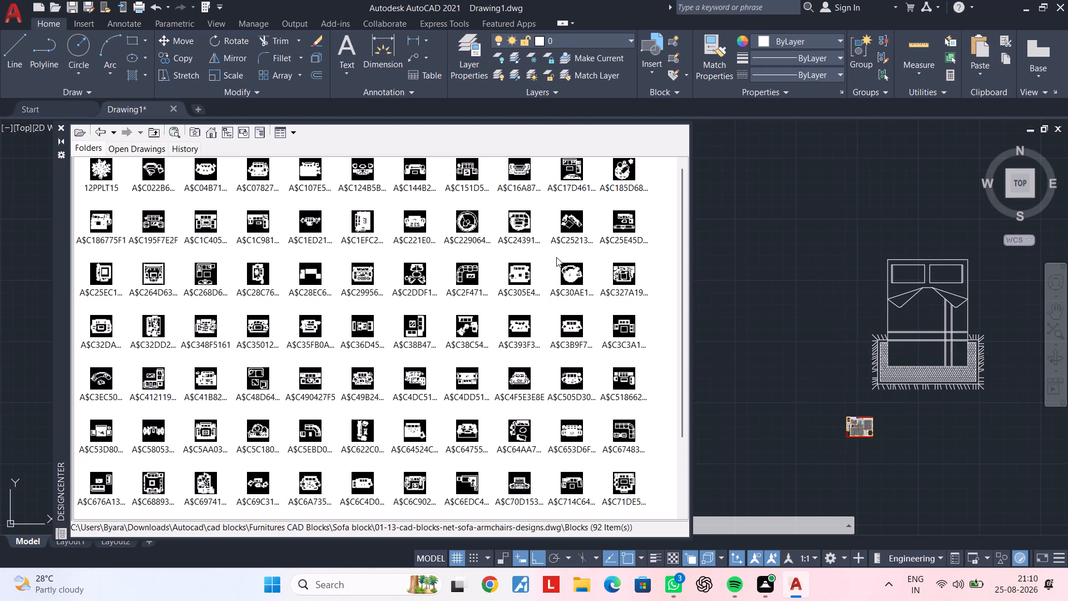
Preview the sofa set blocks A$C268D68E8, A$C32DD204E, A$C348F5161 and A$C36D452E6, dismissing each Insert dialog.
double_click(204, 269)
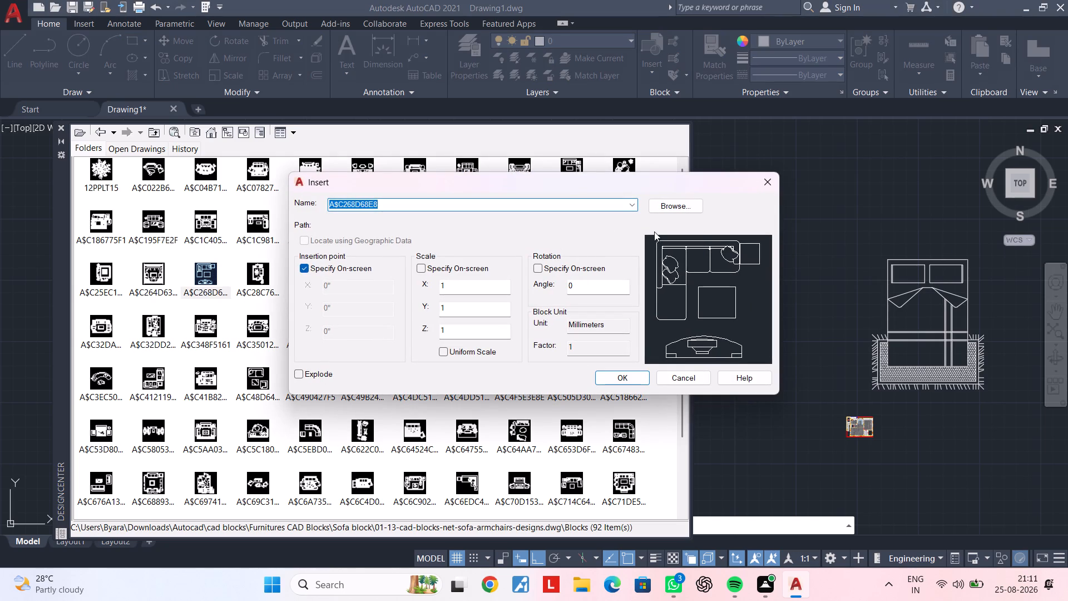
left_click(772, 181)
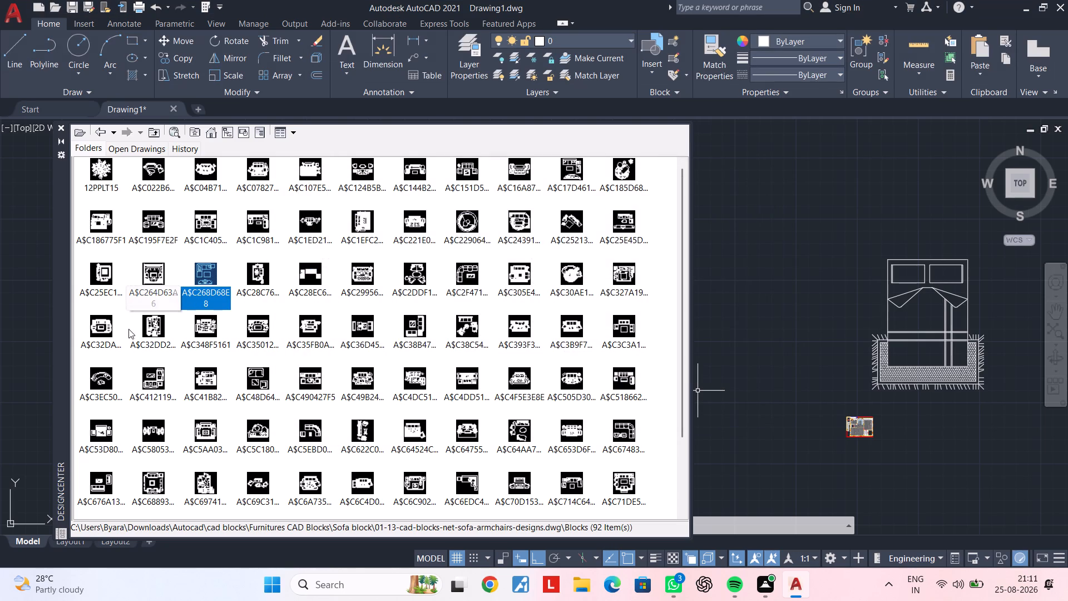
double_click(144, 323)
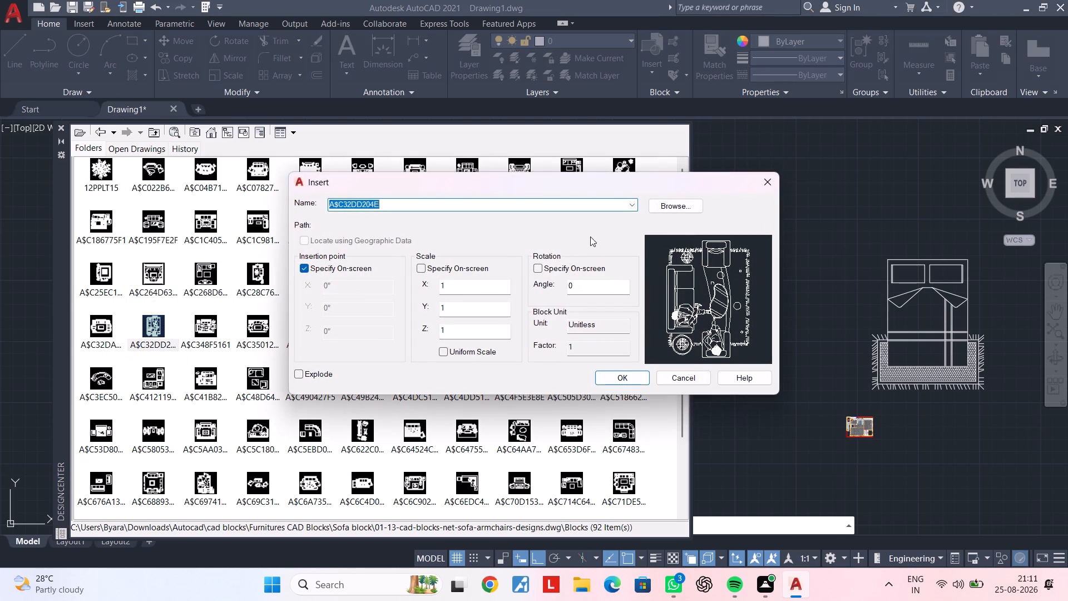
left_click(771, 189)
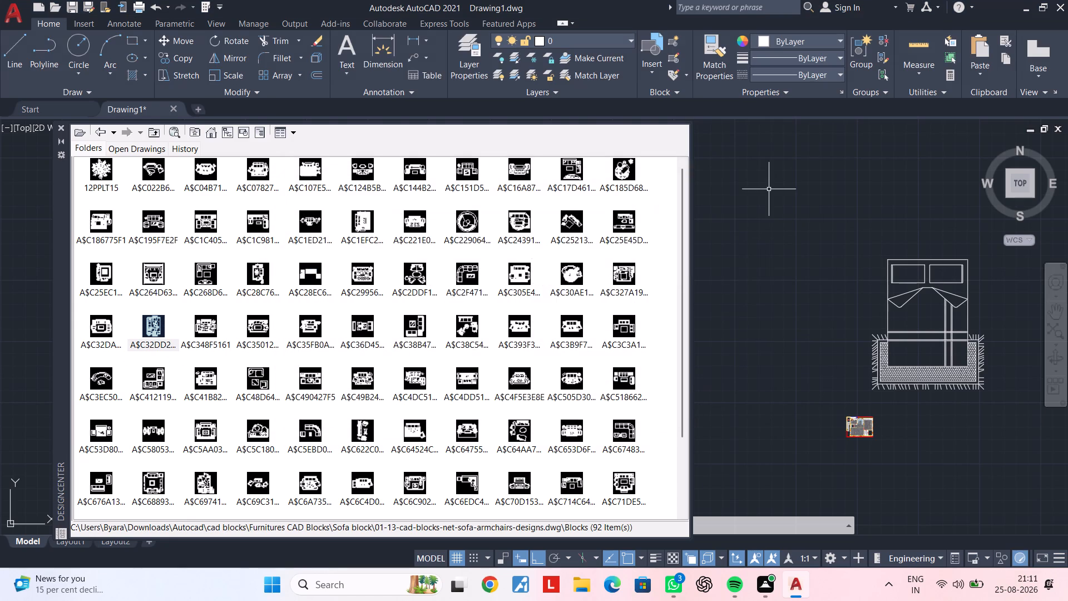
double_click(154, 322)
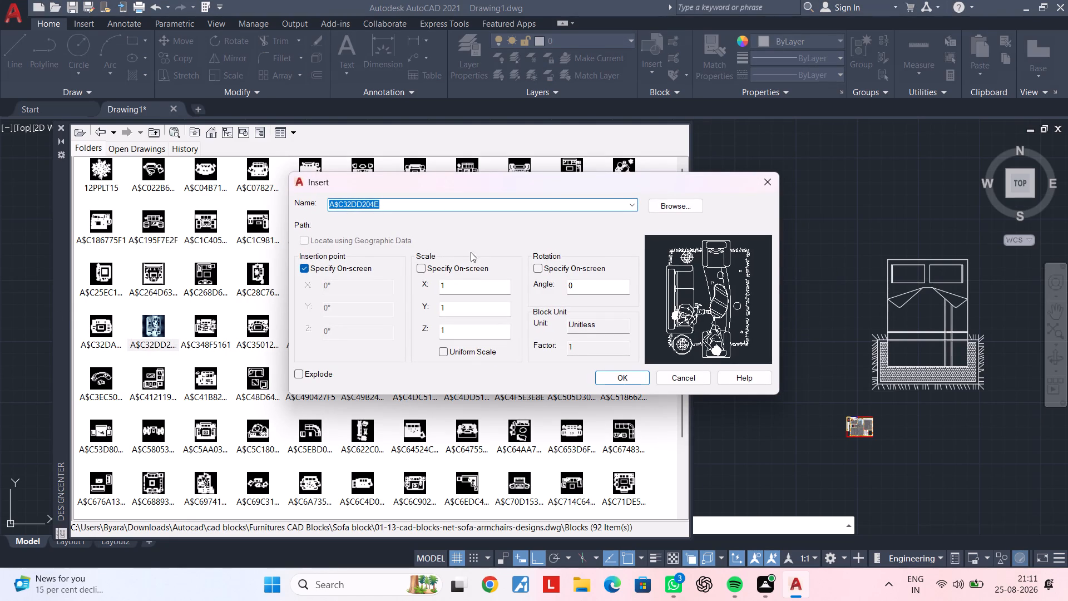
left_click(772, 181)
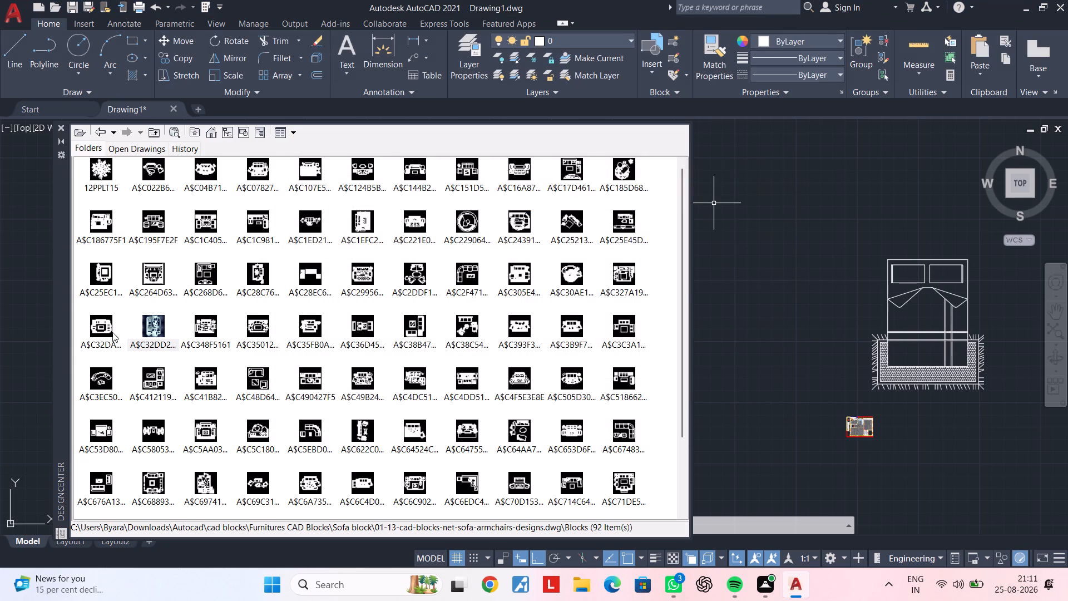
double_click(205, 329)
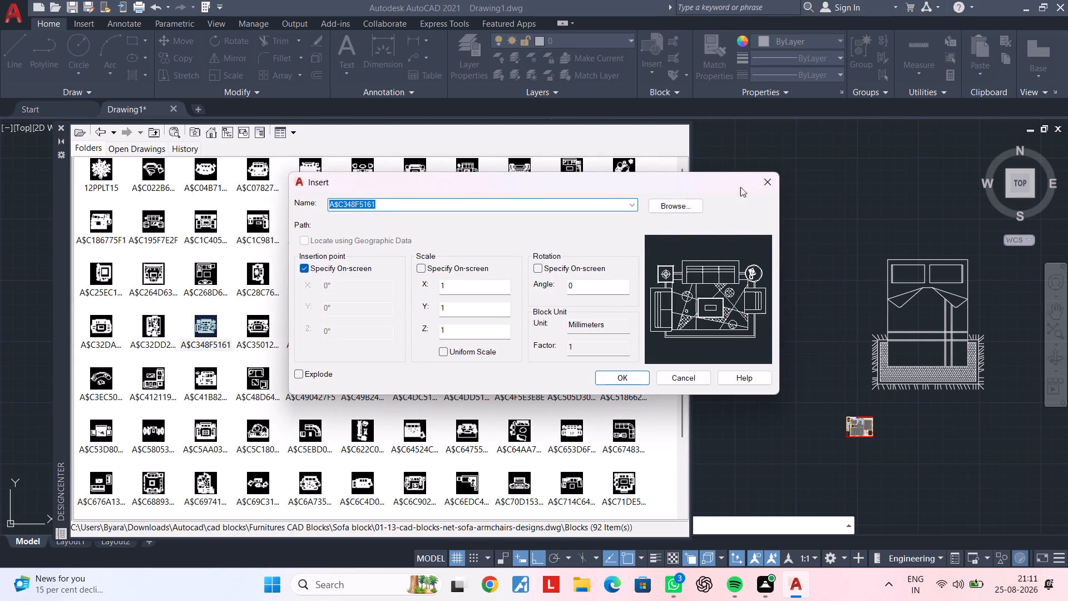
left_click(775, 177)
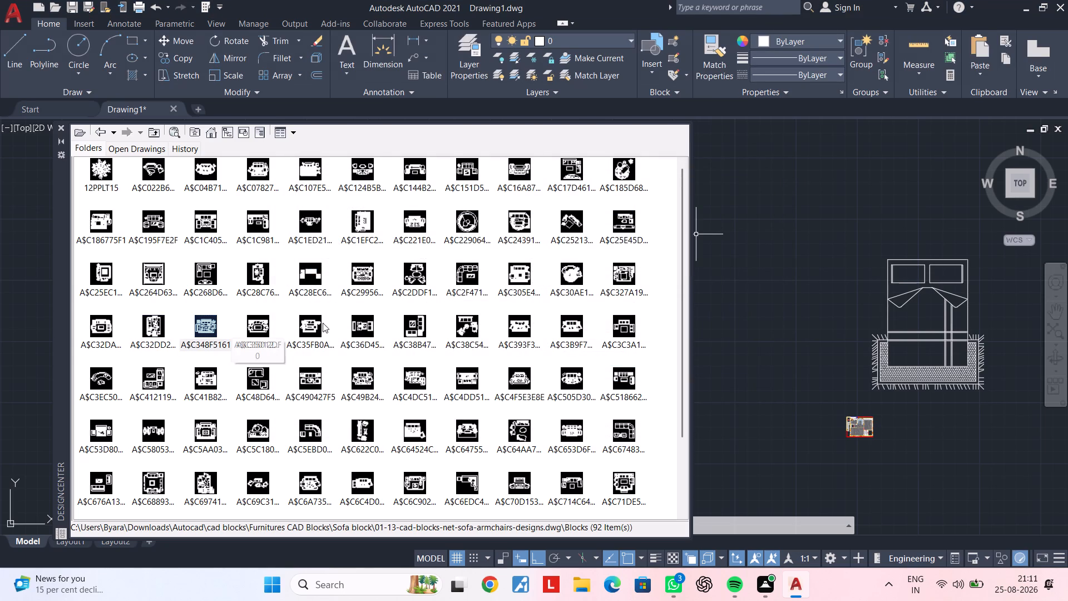
double_click(358, 328)
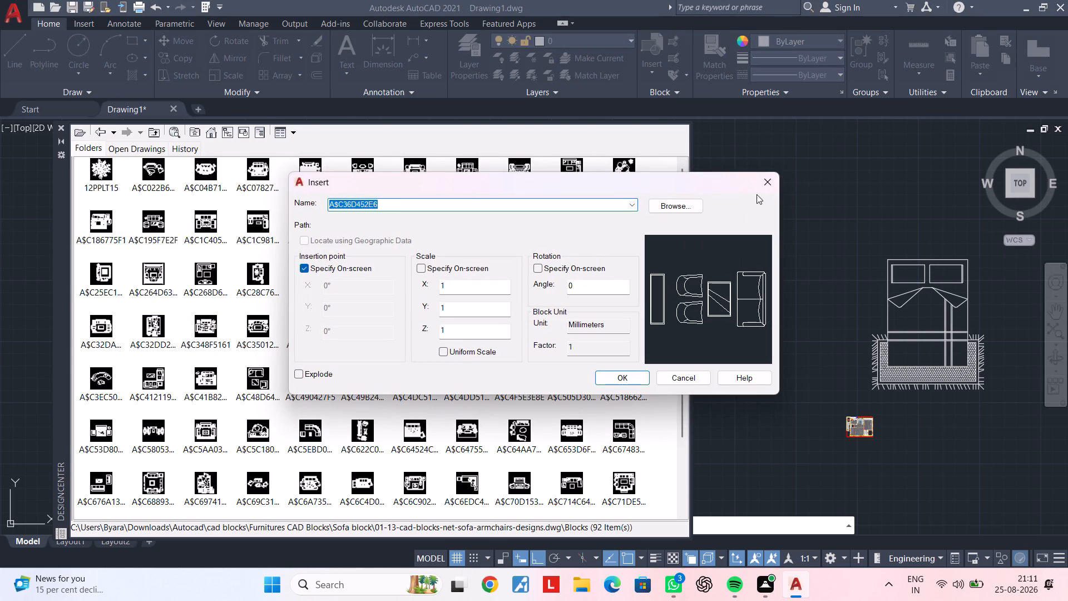
left_click(762, 186)
Preview the sofa blocks A$C78064EA7, A$C688935E4, A$C41B8211C, A$C5805318C and A$C518662A7 further down the list, dismissing each Insert dialog.
scroll(504, 416, "down", 2)
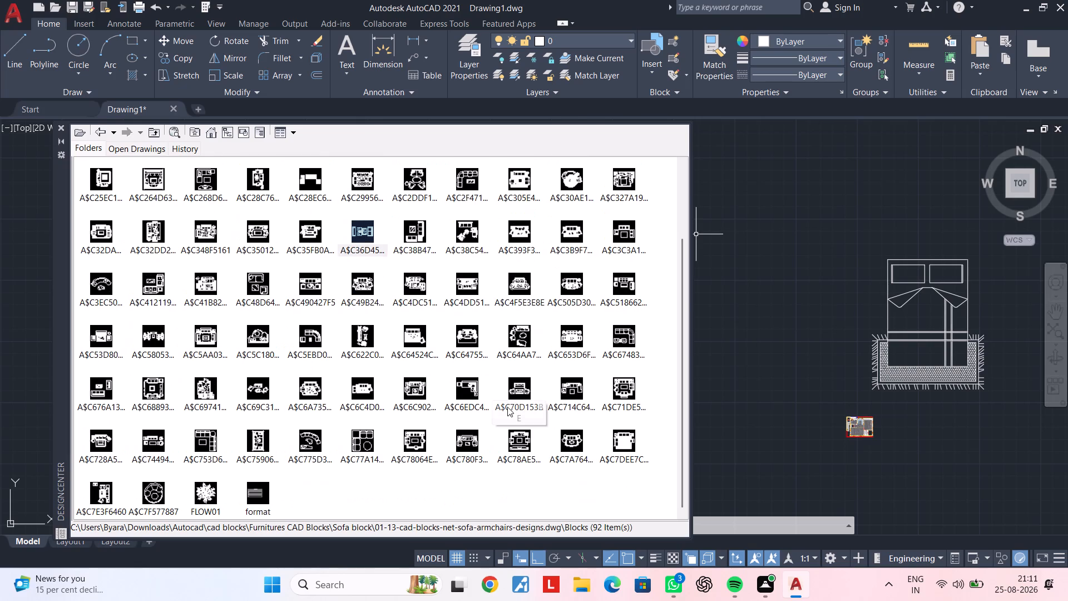
double_click(424, 442)
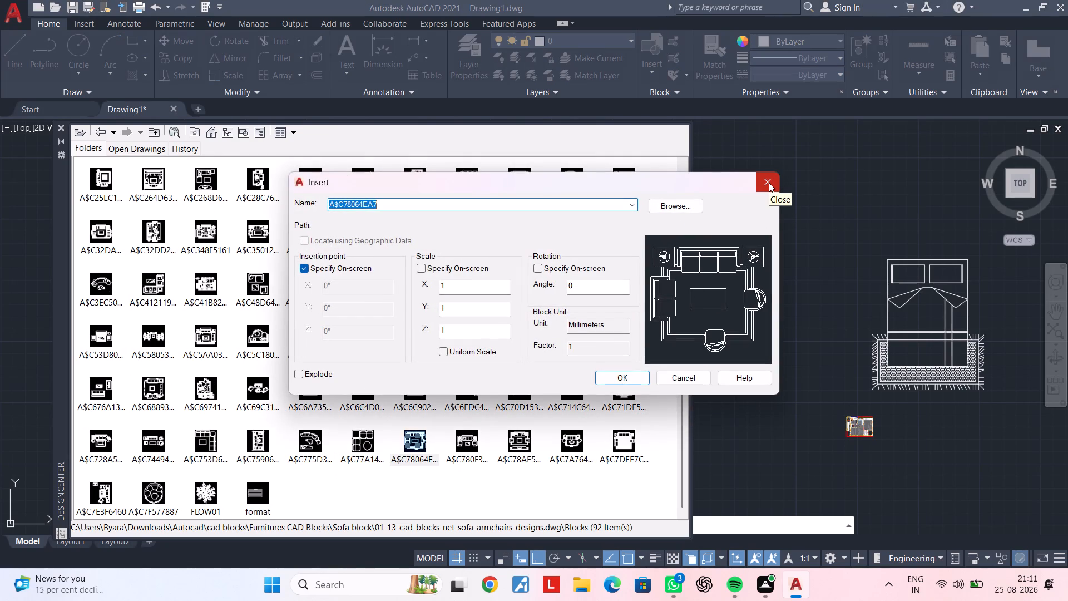
left_click(769, 183)
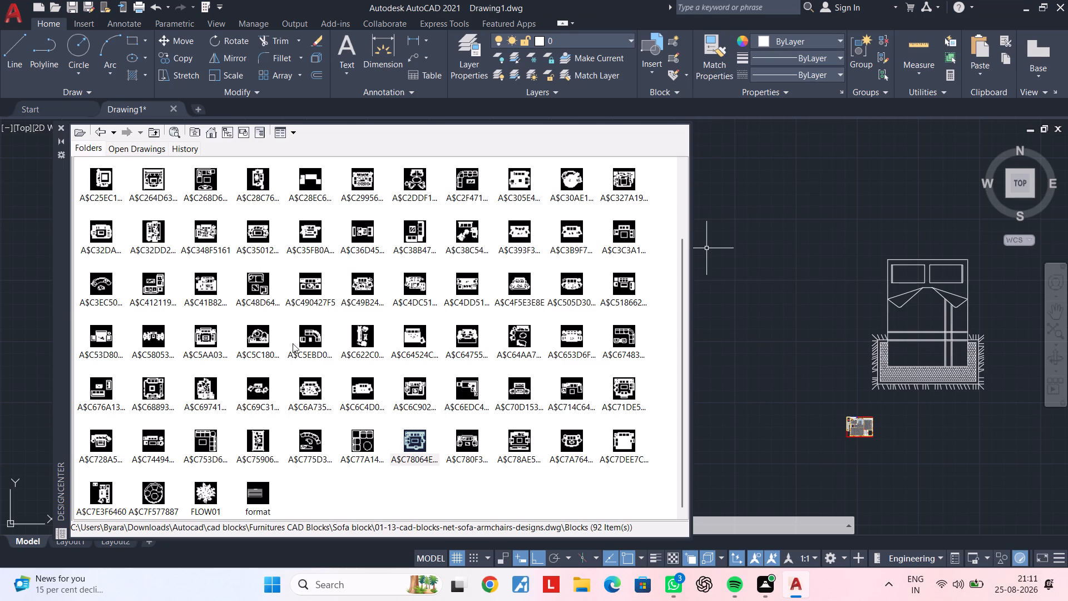
double_click(148, 391)
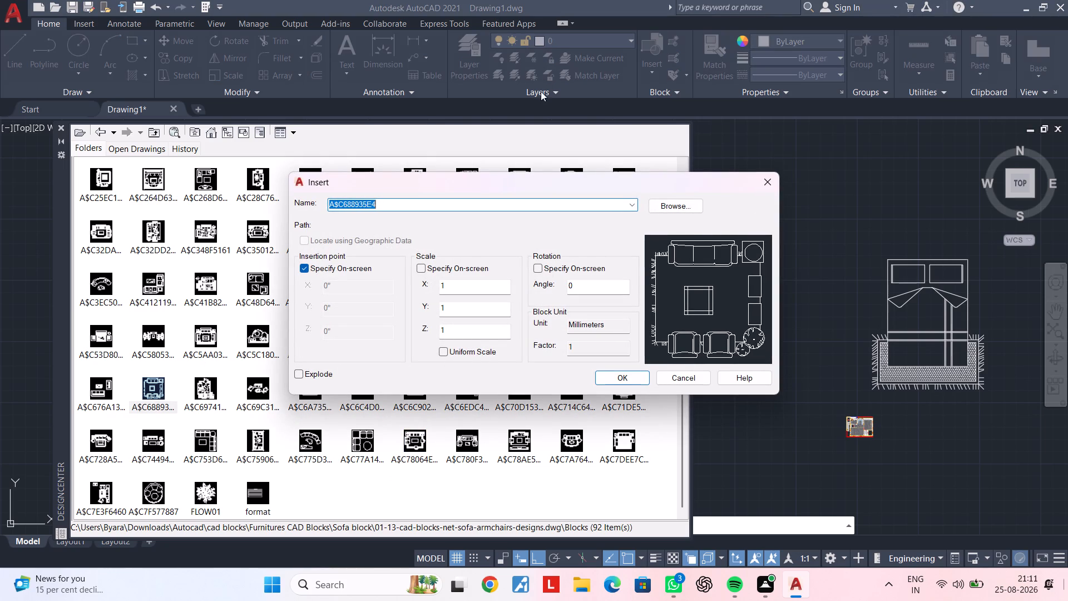
left_click(768, 176)
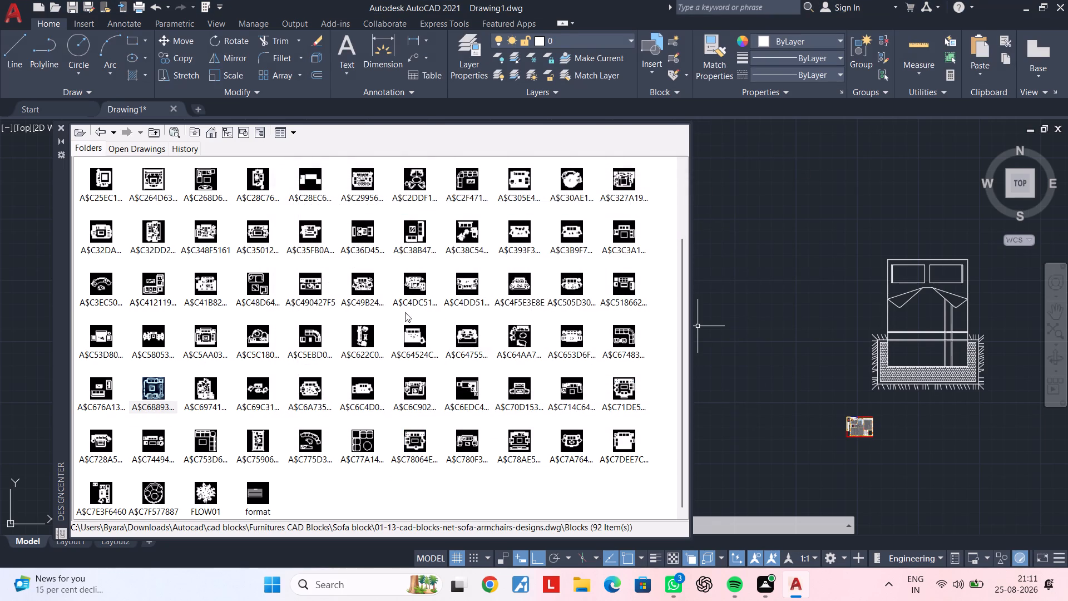
double_click(204, 287)
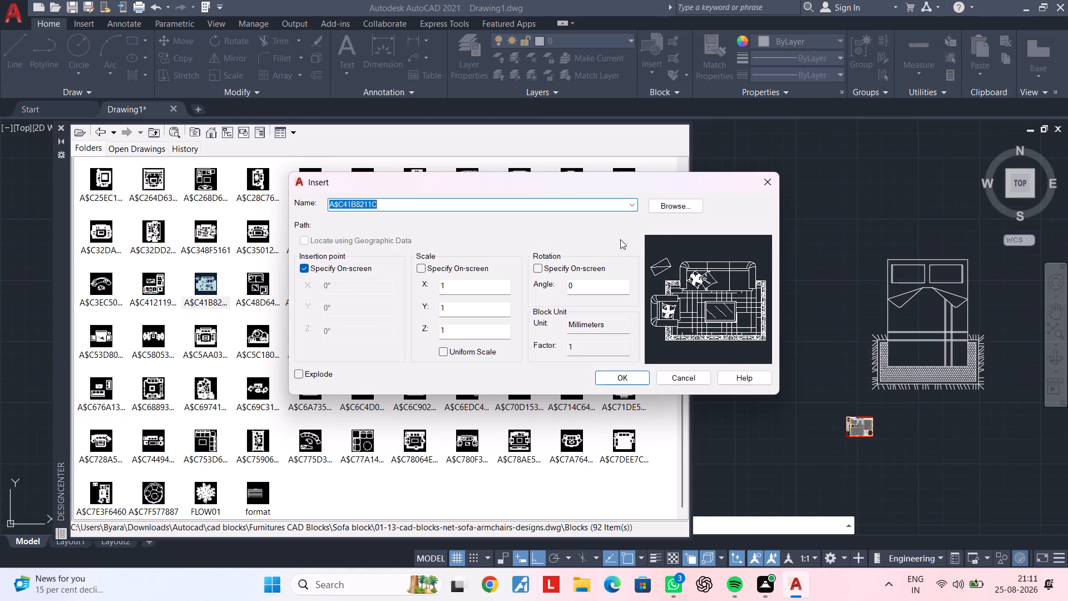
left_click(780, 184)
left_click(768, 186)
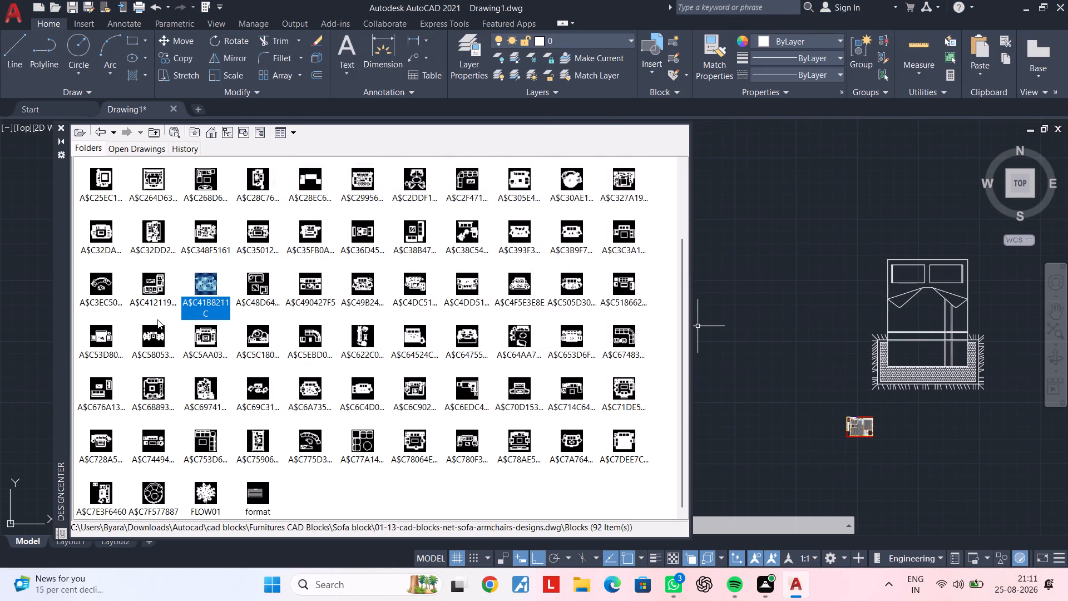
double_click(158, 338)
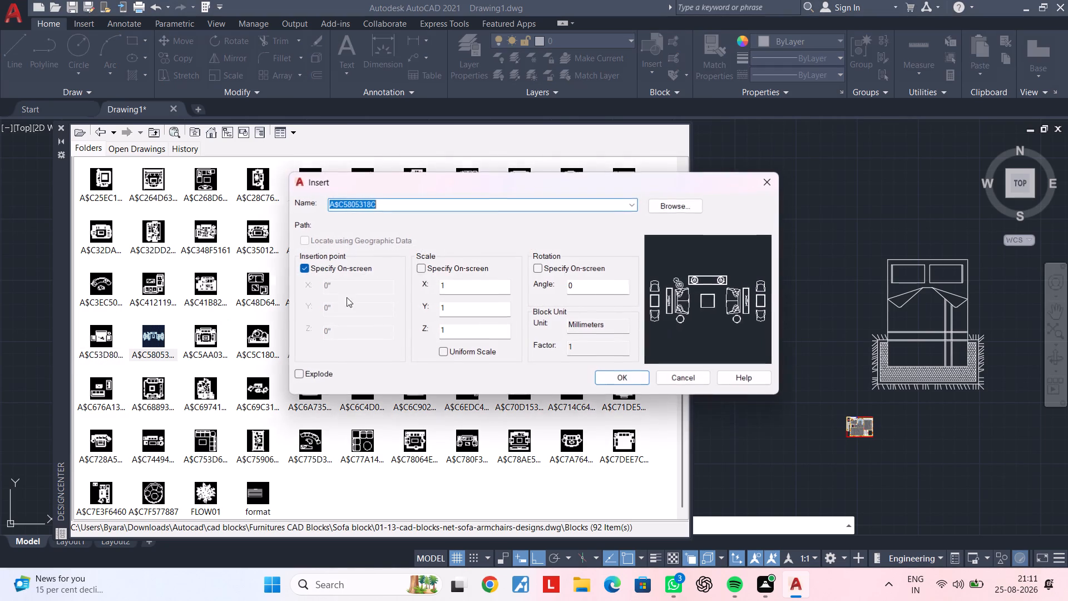
left_click(773, 192)
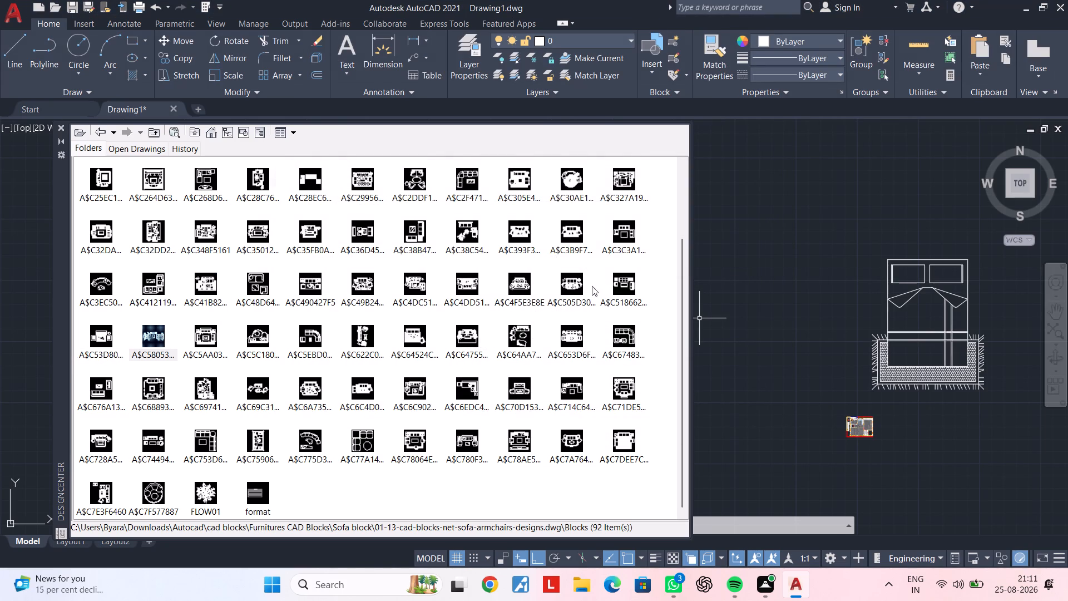
double_click(630, 283)
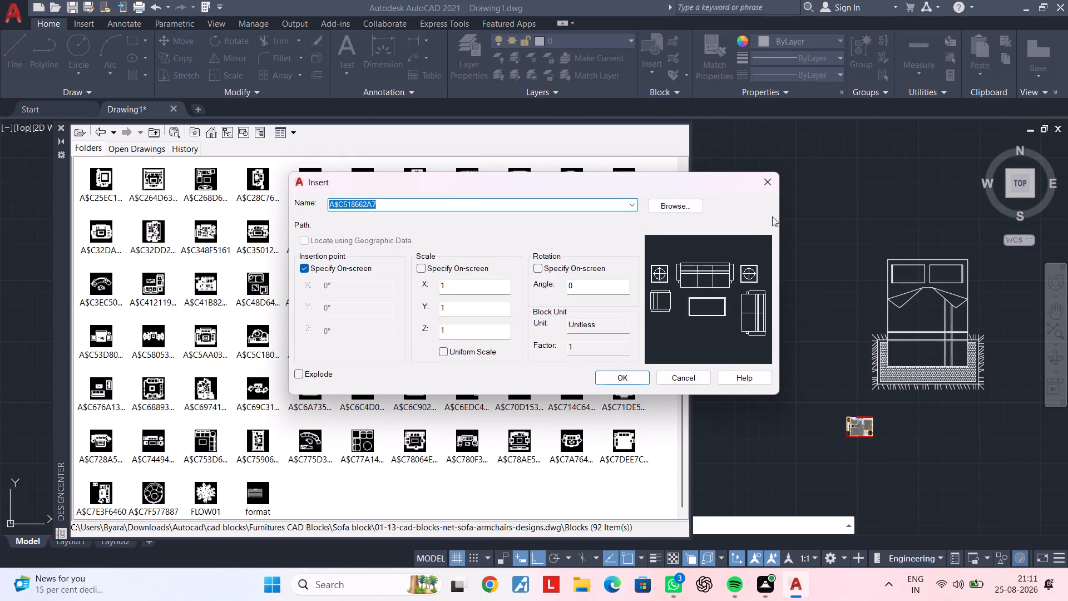
left_click(771, 177)
Preview the A$C35012DF0 sofa set block, dismiss its Insert dialog and look over the upper part of the block list.
scroll(233, 226, "up", 2)
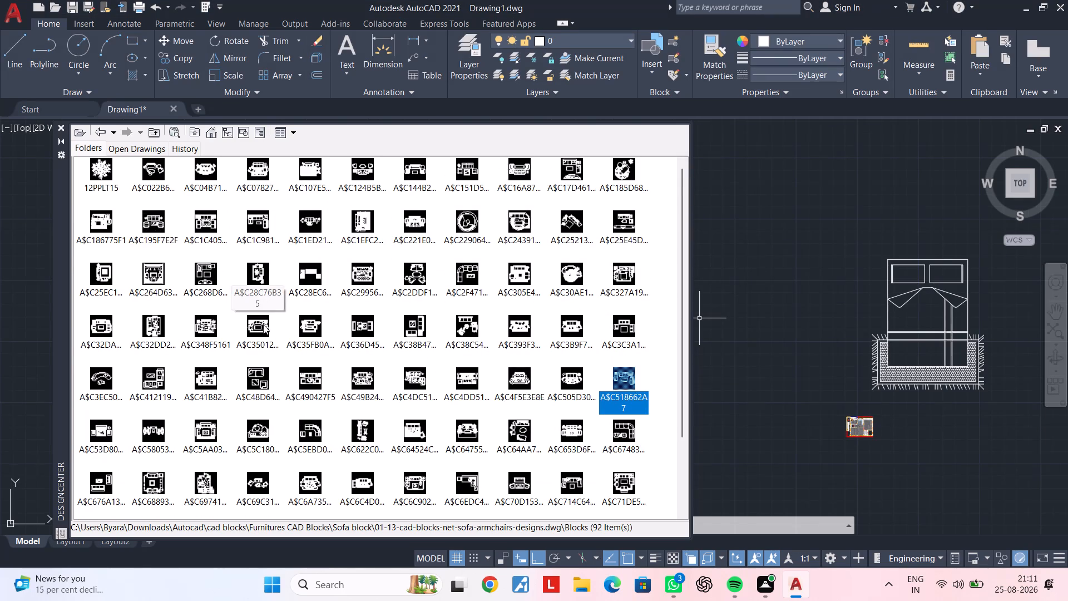
double_click(263, 331)
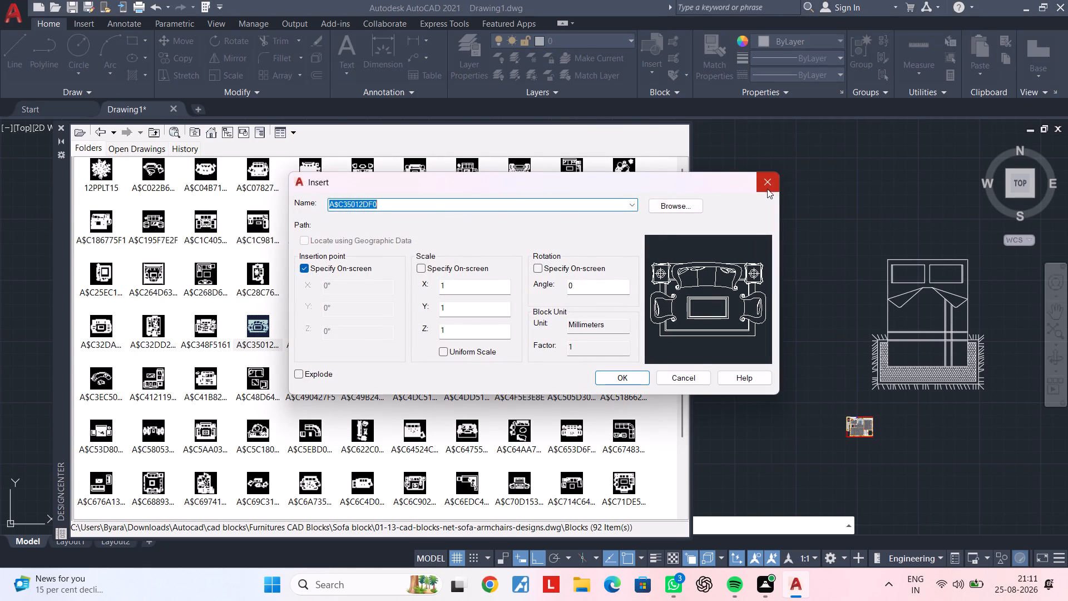
left_click(768, 185)
scroll(127, 192, "up", 3)
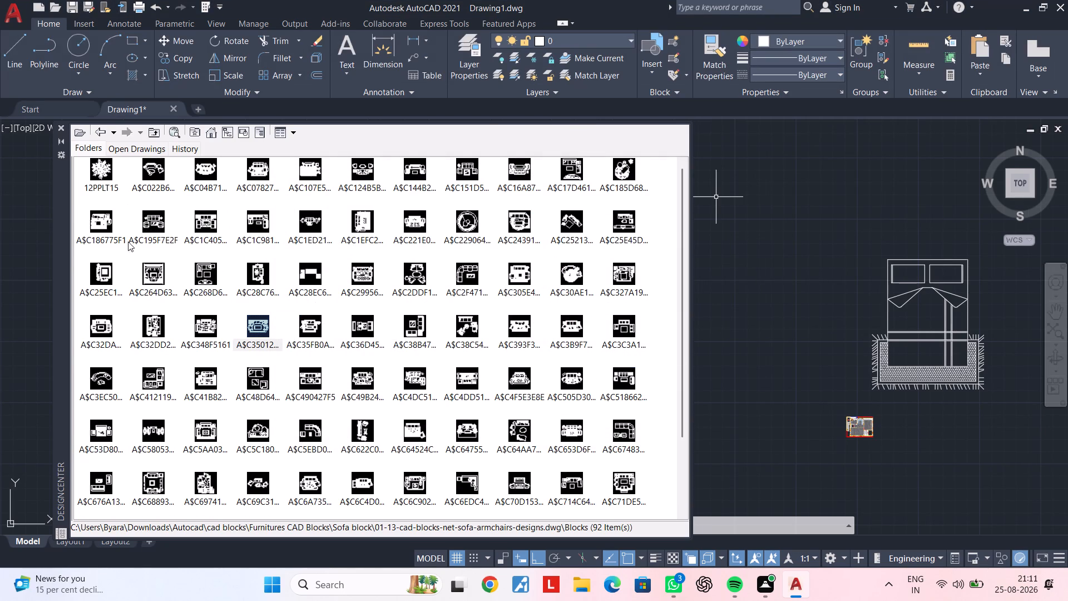
scroll(144, 165, "up", 2)
scroll(259, 186, "down", 1)
scroll(259, 186, "up", 3)
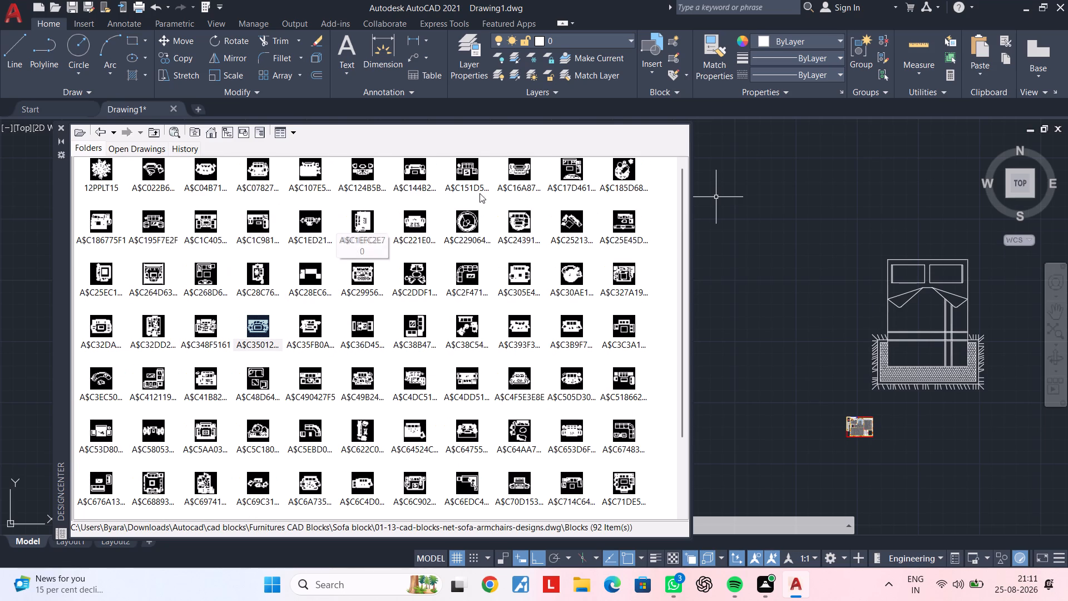
Load 01-12-cad-blocks-net-sofa-armchairs-elevation-designs.dwg from the Sofa block folder into DesignCenter and display its blocks.
left_click(75, 131)
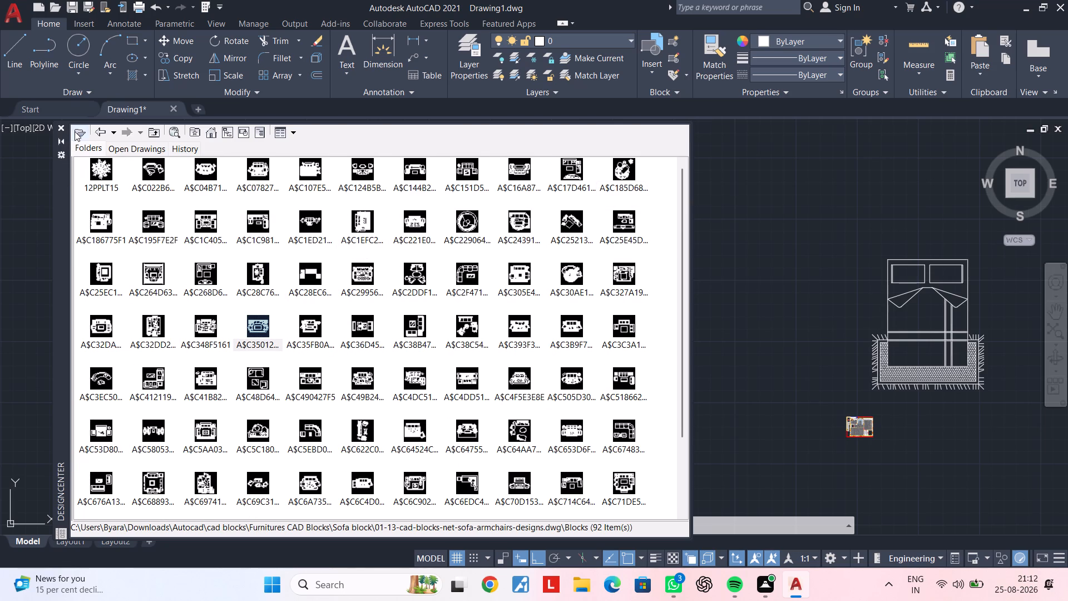
left_click(545, 145)
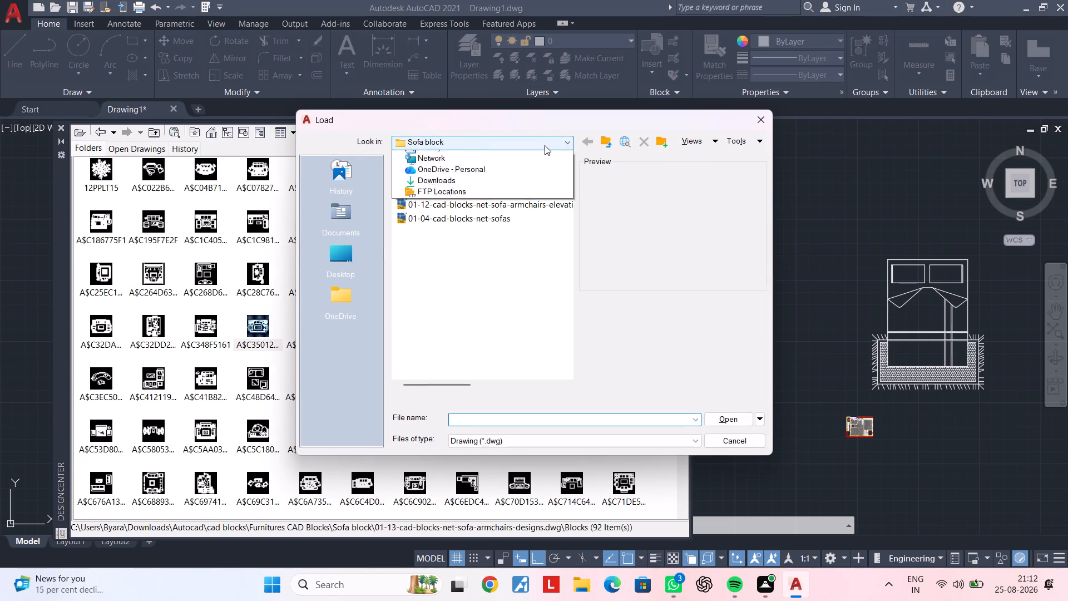
left_click(530, 246)
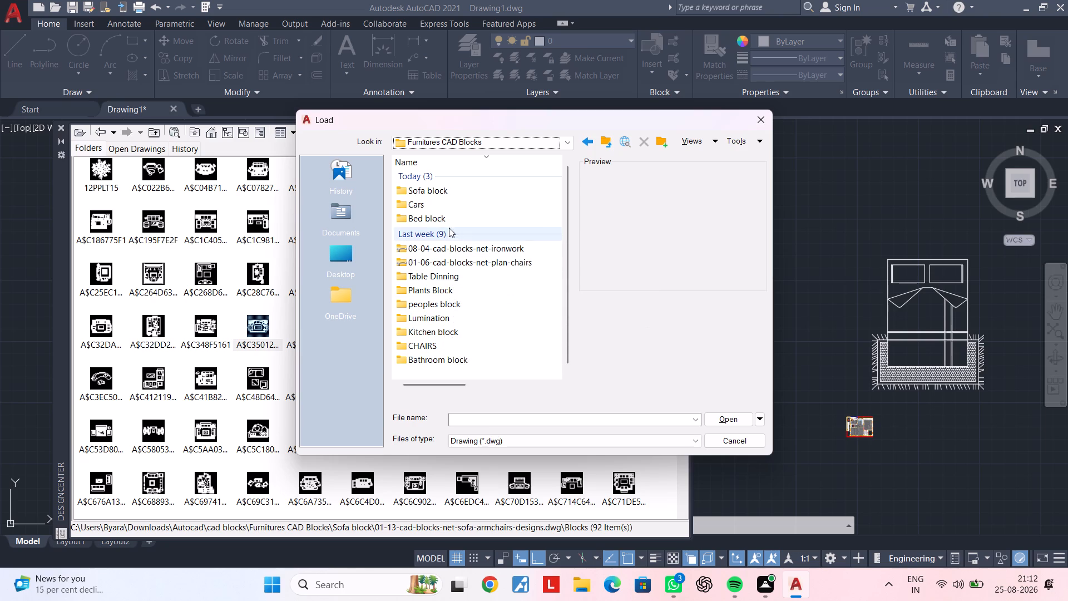
double_click(442, 188)
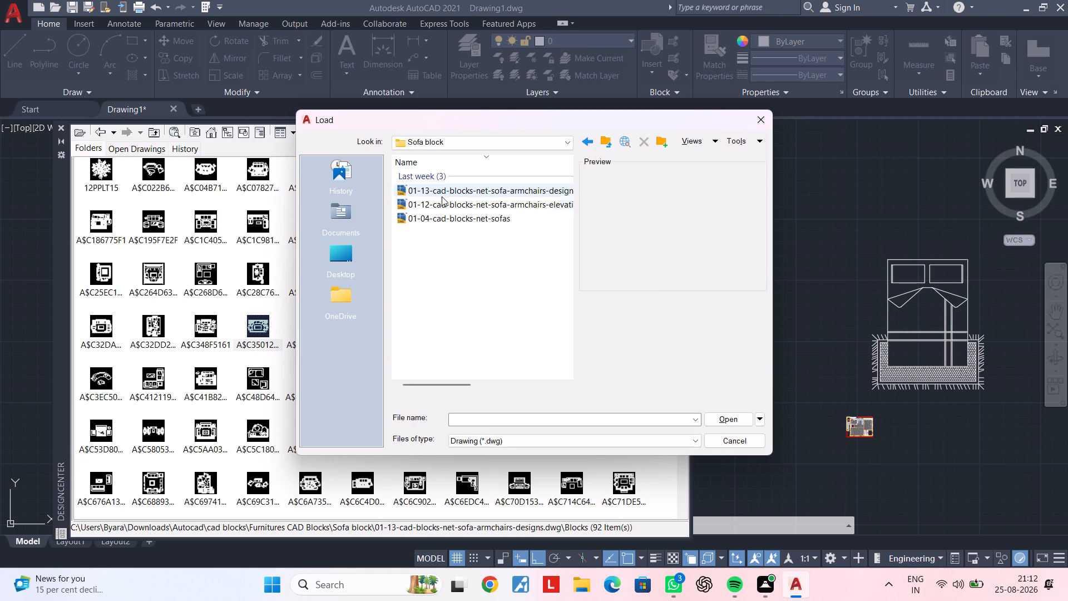
double_click(442, 201)
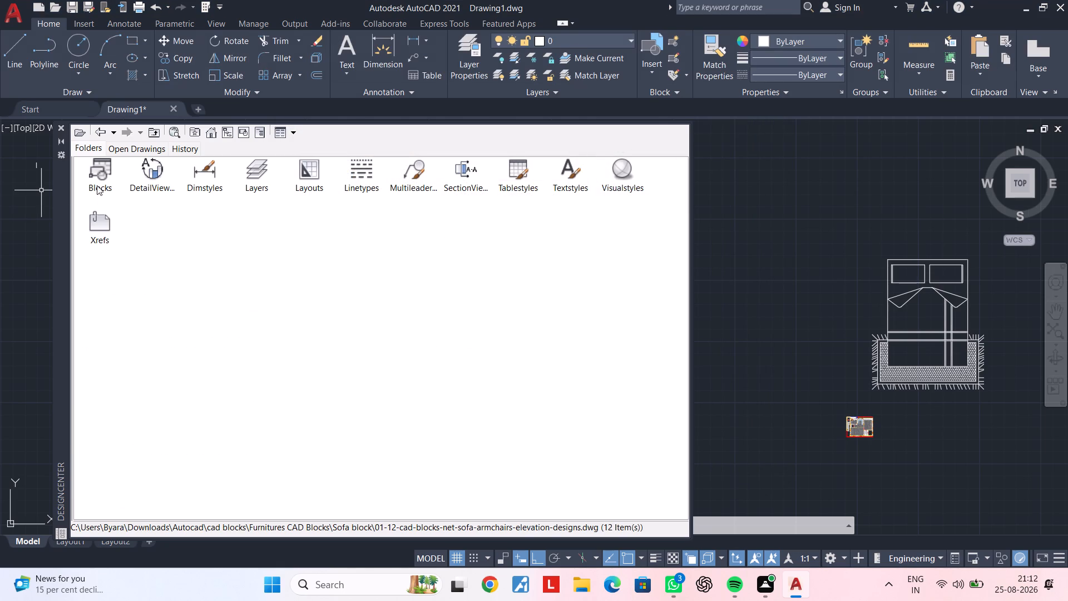
left_click(101, 173)
double_click(104, 178)
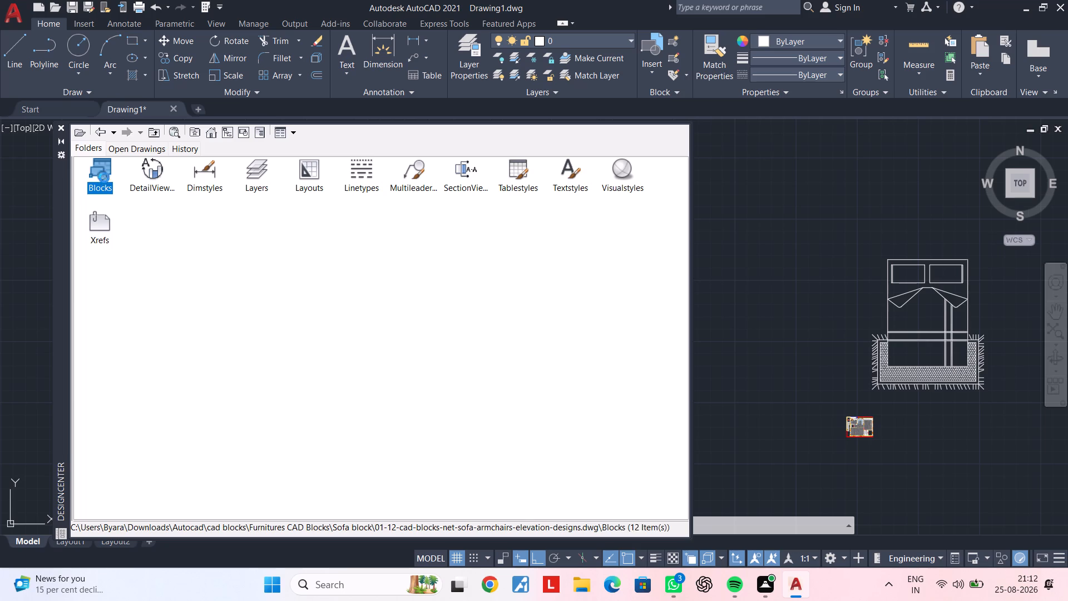
Preview the elevation sofa blocks A$C49E43C4C, A$C79866659 and the one starting A$C6DC339, dismissing each Insert dialog.
left_click(414, 267)
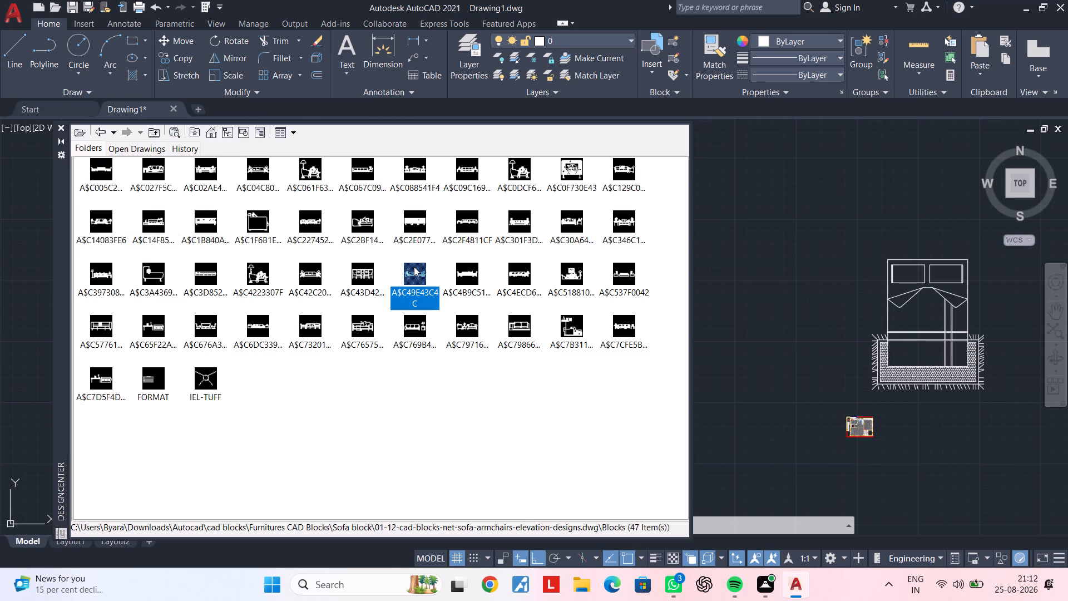
double_click(414, 267)
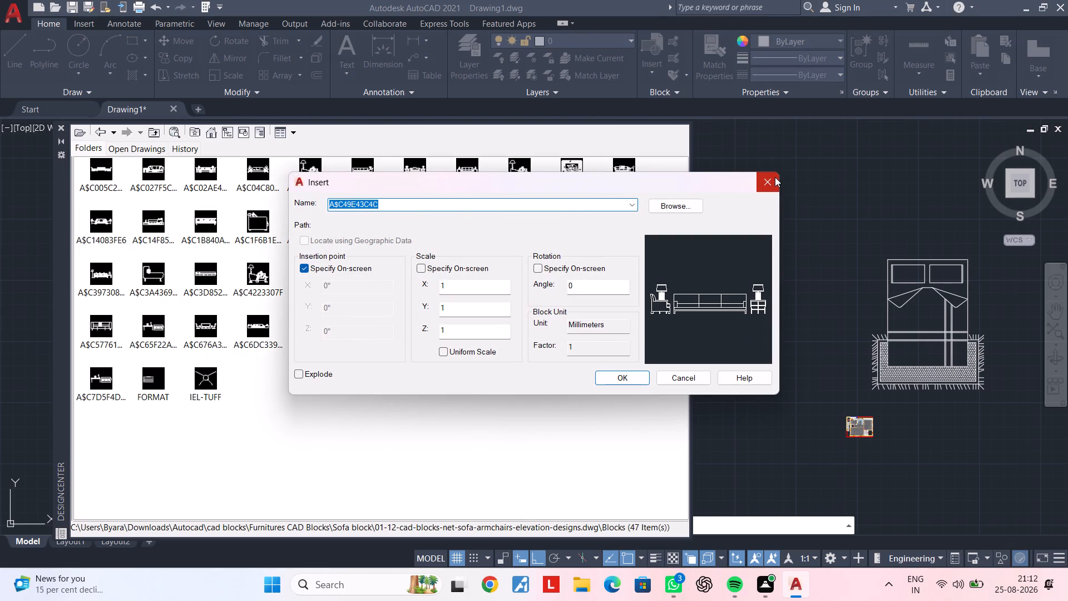
left_click(775, 177)
double_click(524, 328)
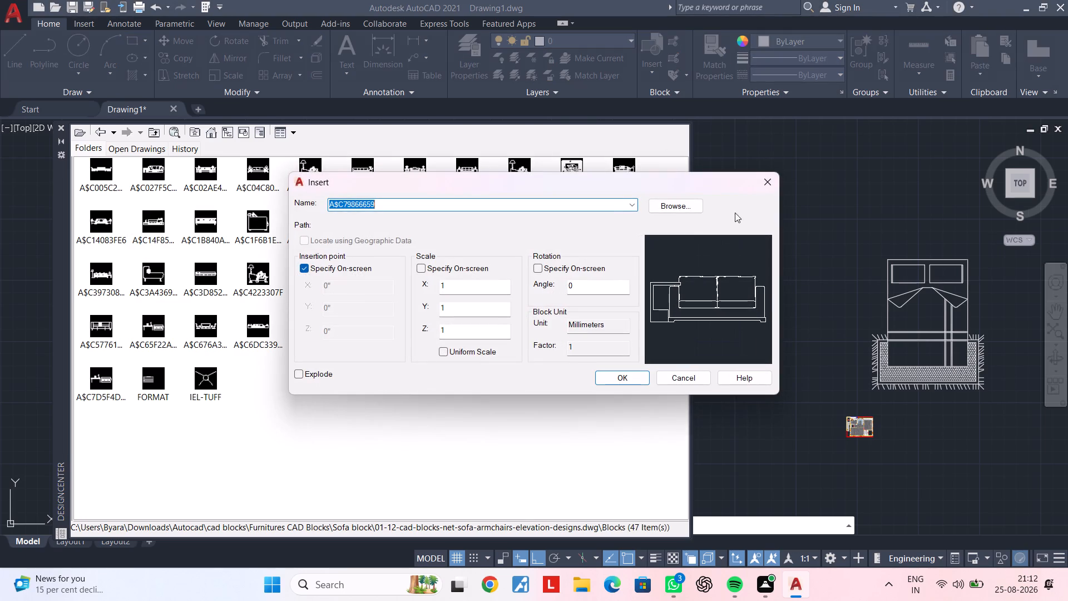
left_click(774, 176)
double_click(248, 326)
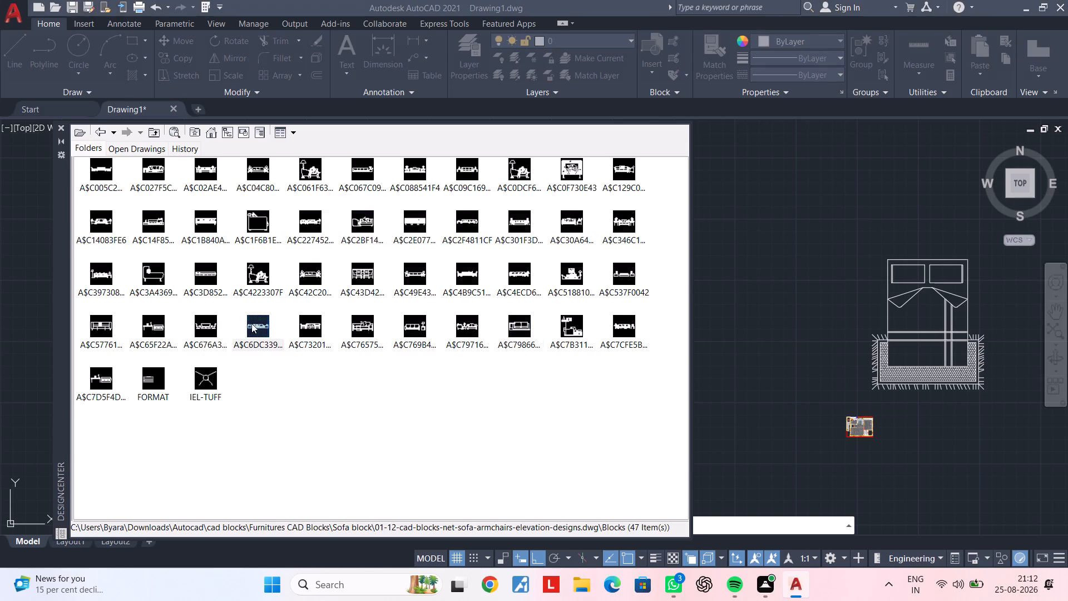
left_click(760, 189)
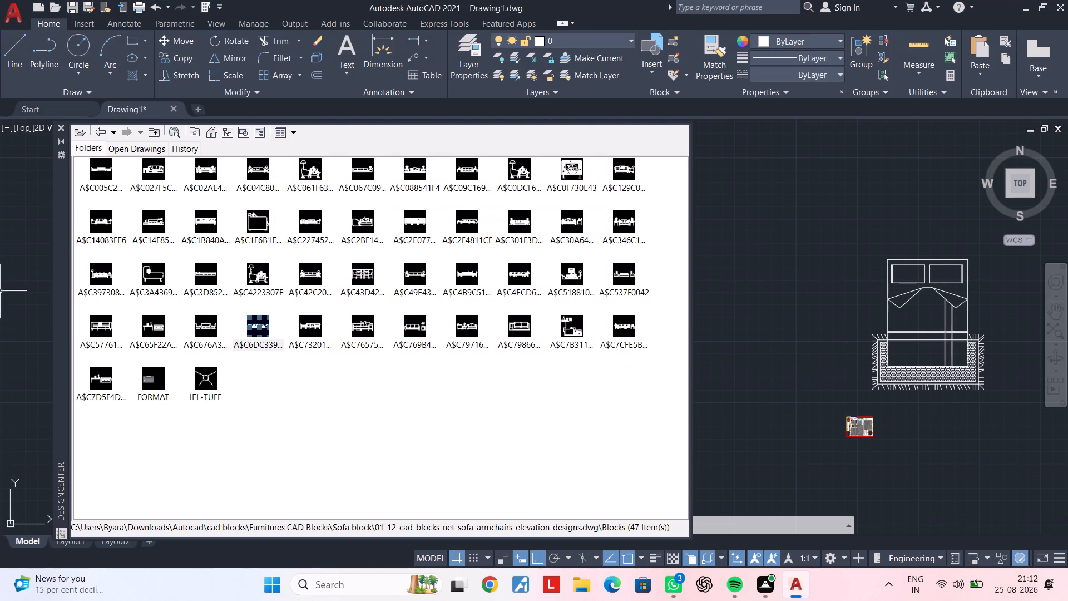
Load 01-04-cad-blocks-net-sofas.dwg from the Sofa block folder into DesignCenter and display its blocks.
left_click(76, 134)
double_click(470, 214)
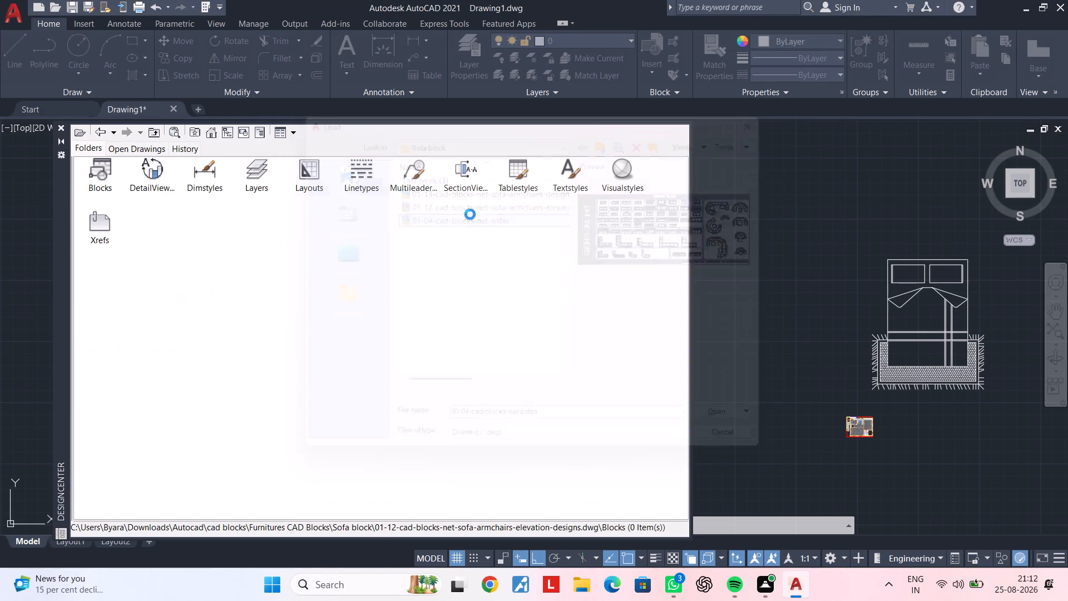
double_click(96, 177)
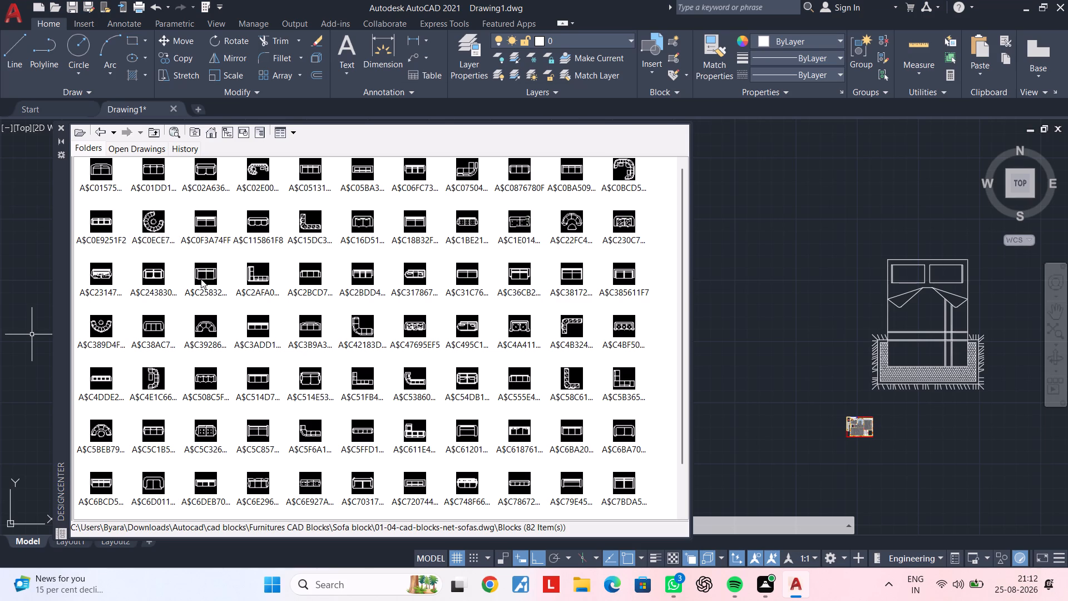
Preview the sofa blocks A$C6BCD5B72 and A$C4BF50411 without inserting them, look over the block list and close DesignCenter.
scroll(493, 382, "down", 3)
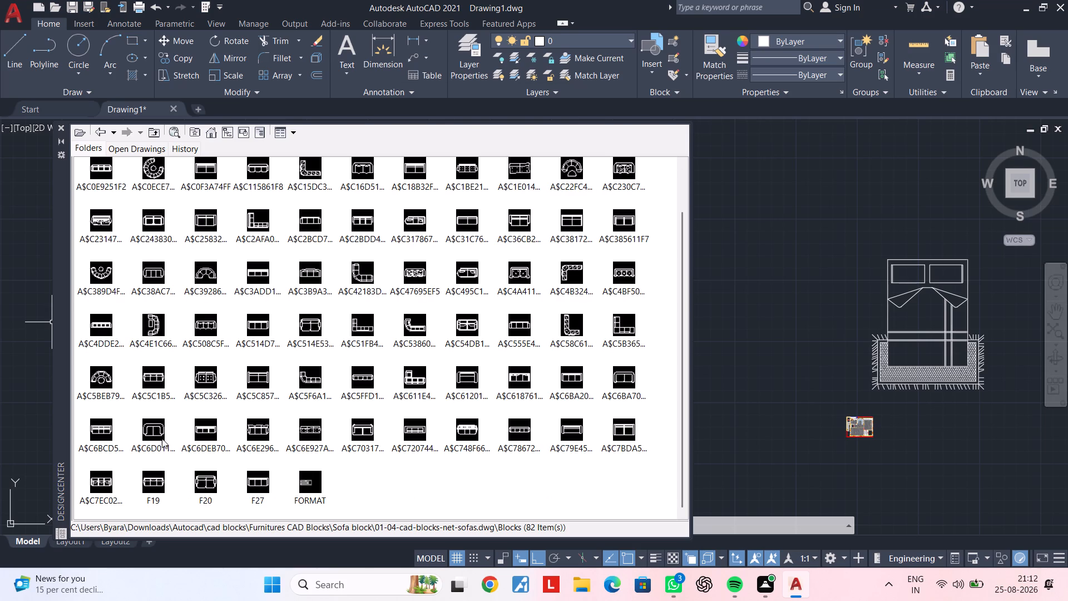
left_click(106, 433)
double_click(106, 433)
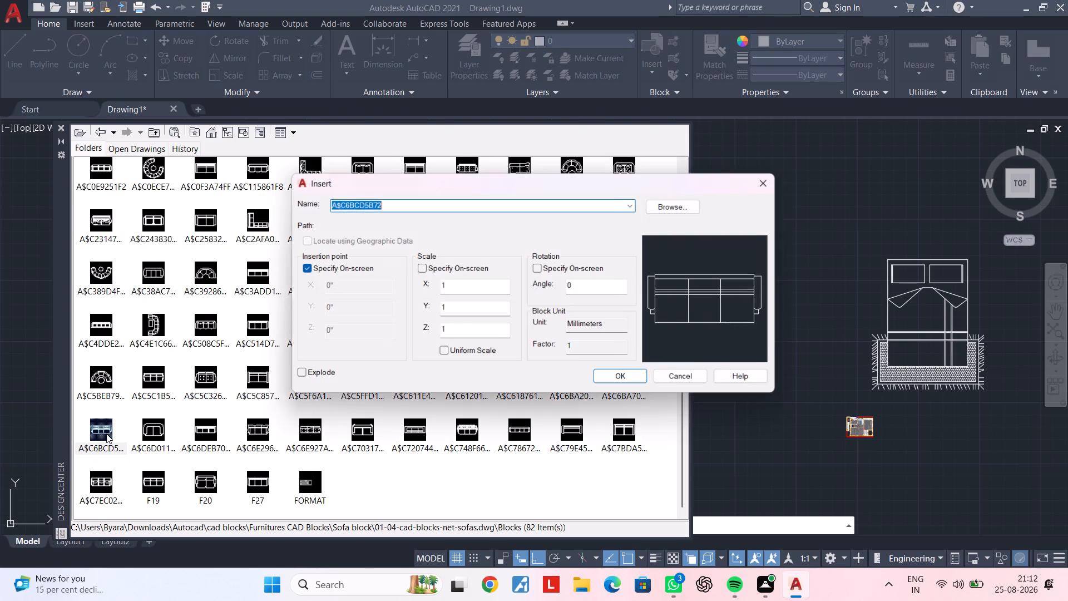
left_click(772, 185)
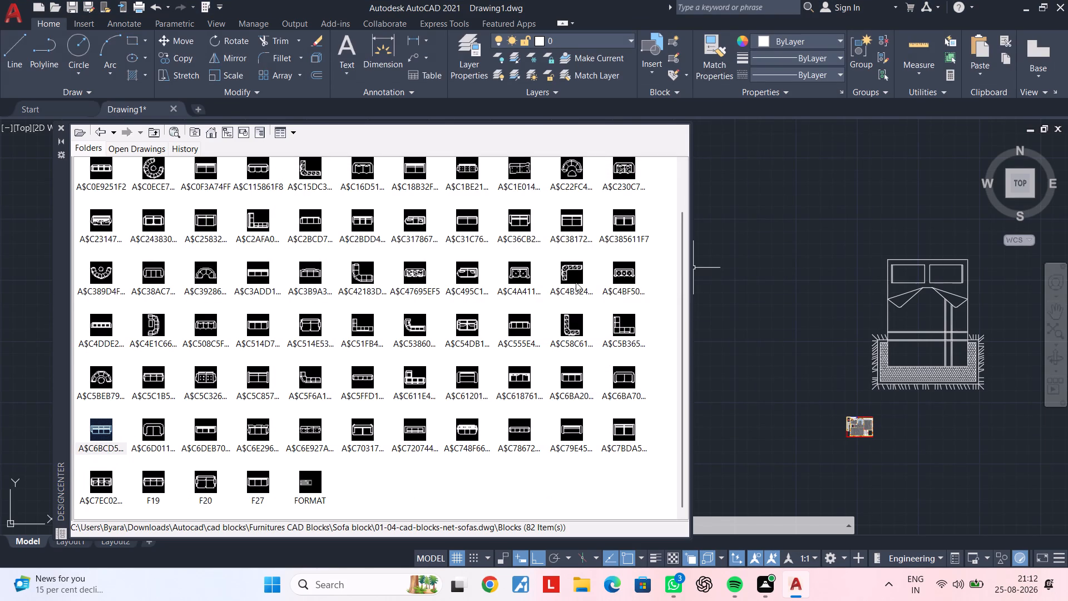
double_click(634, 266)
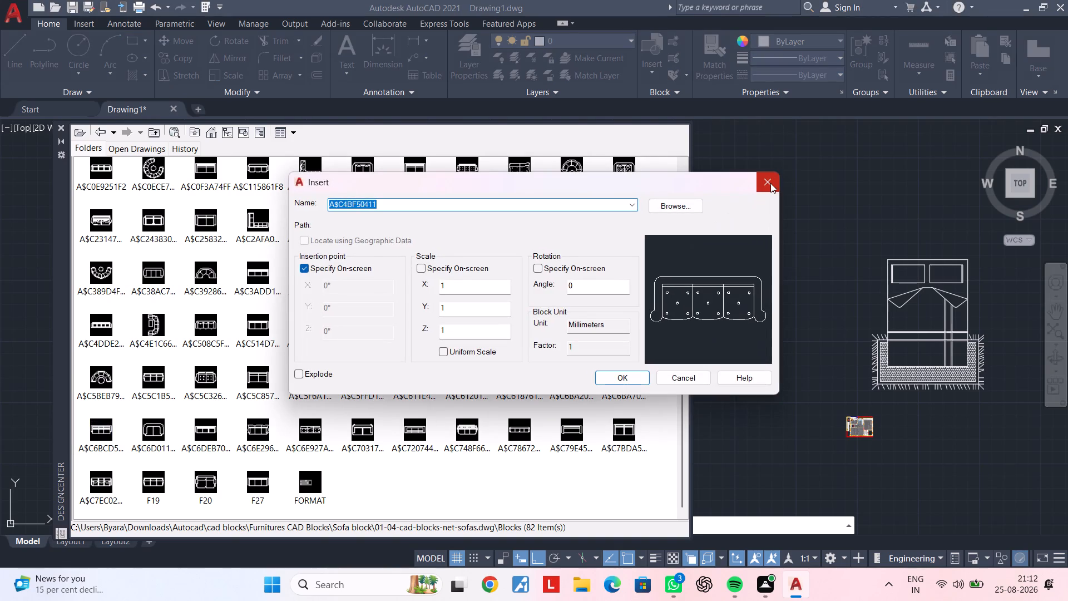
left_click(770, 183)
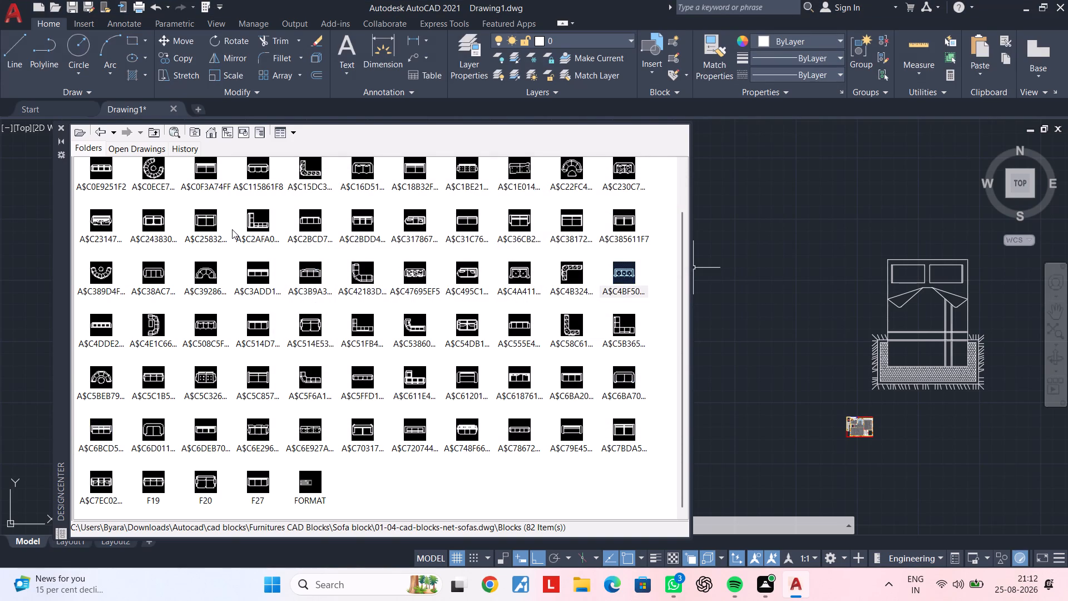
scroll(231, 229, "up", 4)
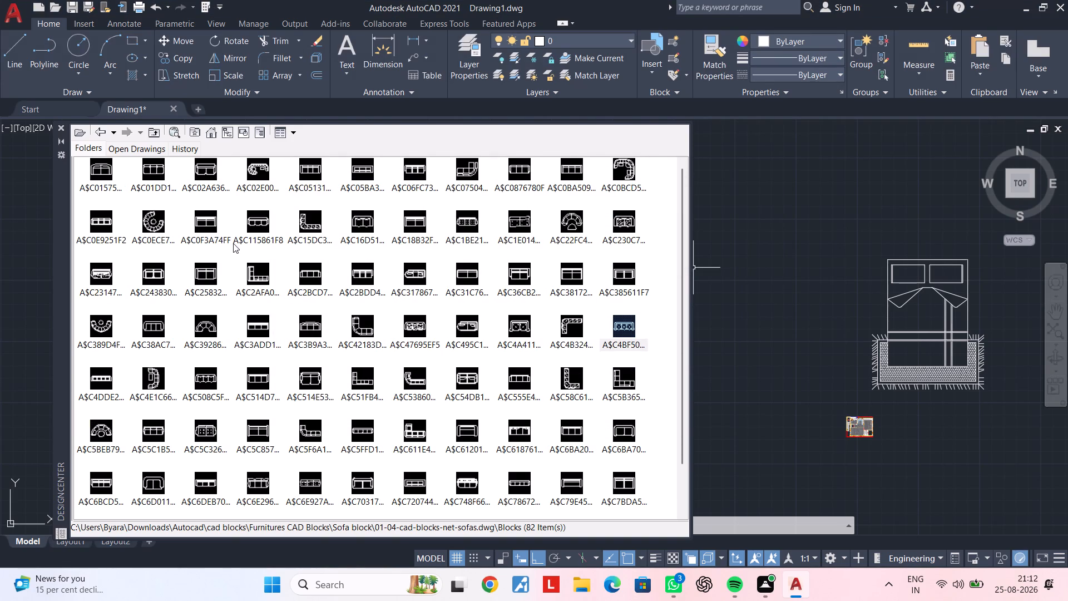
scroll(239, 240, "down", 2)
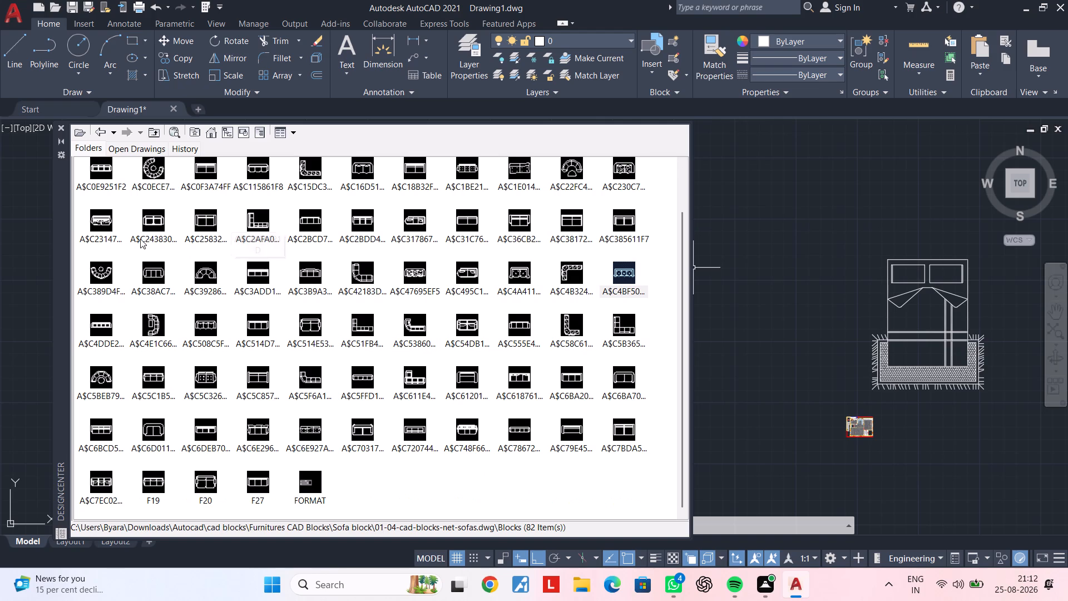
left_click(60, 127)
Scale the oversized bed block down freehand about its middle to roughly a third of its size.
scroll(579, 319, "down", 2)
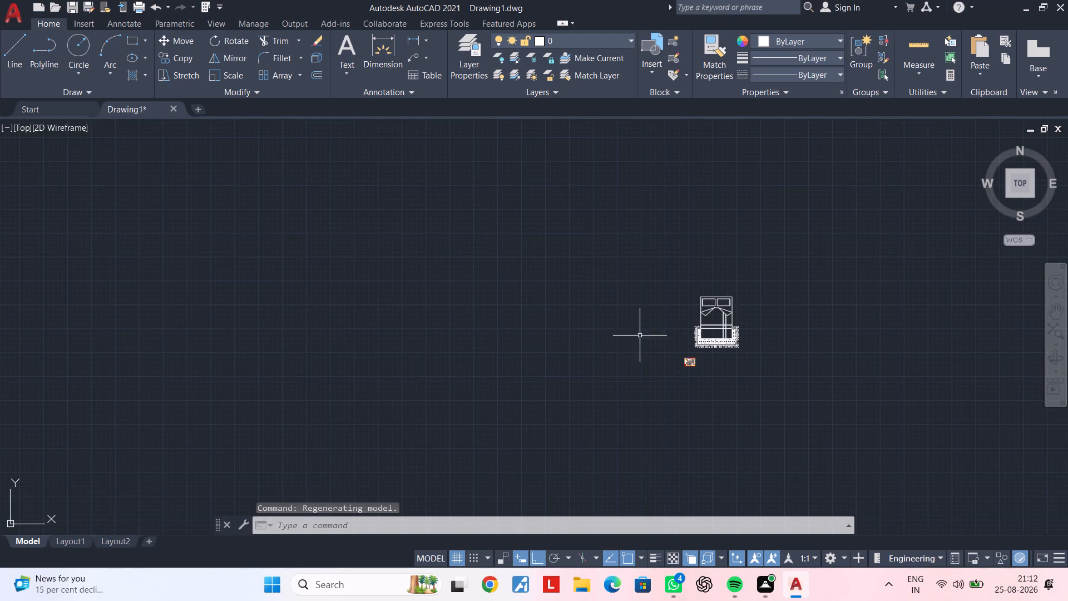
scroll(730, 305, "up", 2)
middle_click_drag(742, 343, 730, 314)
left_click(715, 314)
left_click(710, 328)
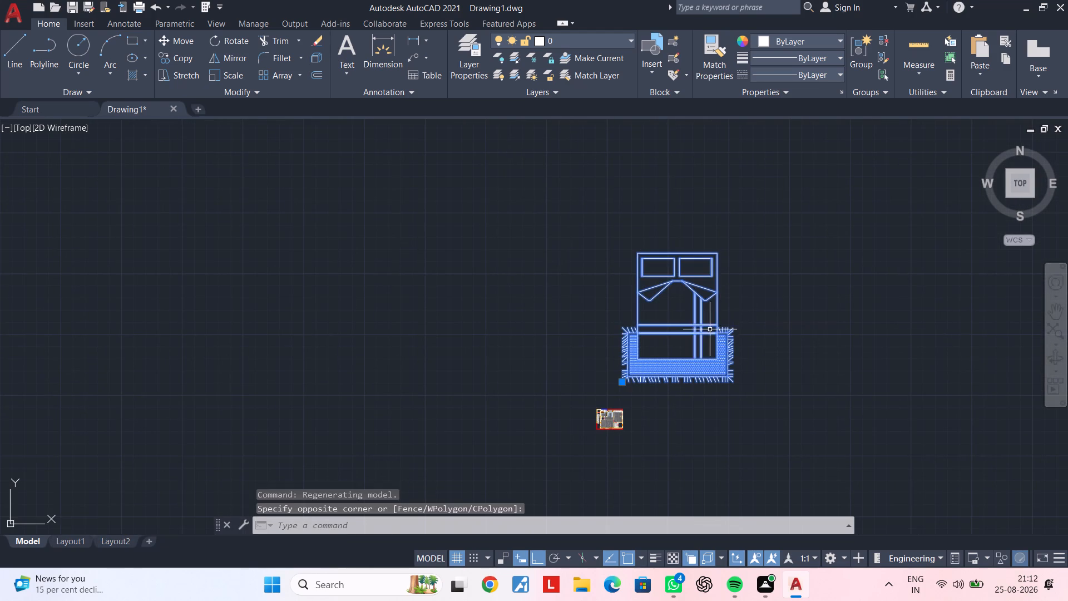
type("sc")
key("space")
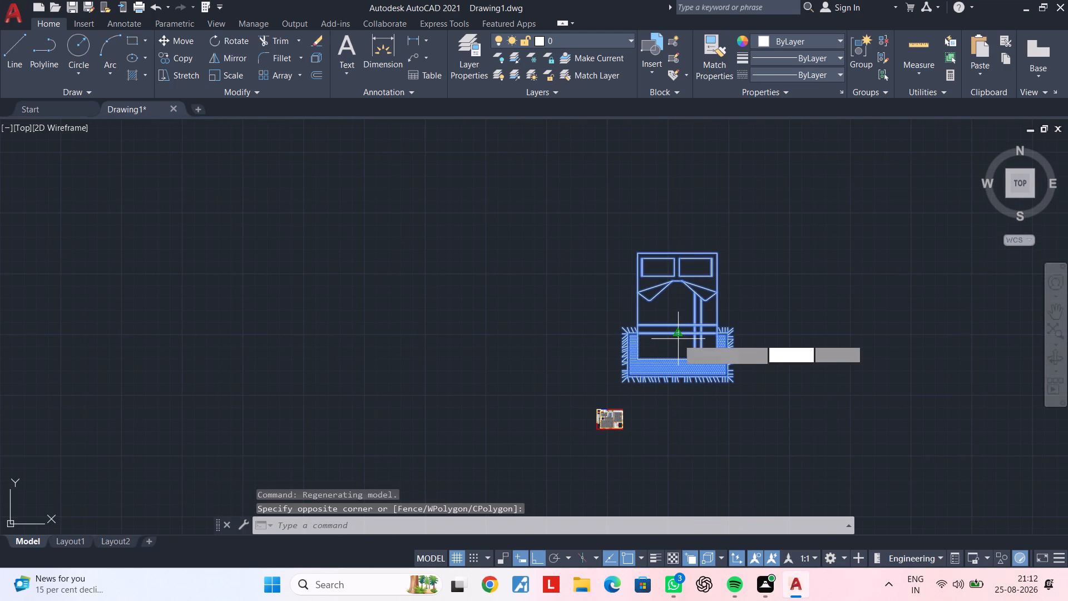
left_click(678, 339)
left_click(690, 342)
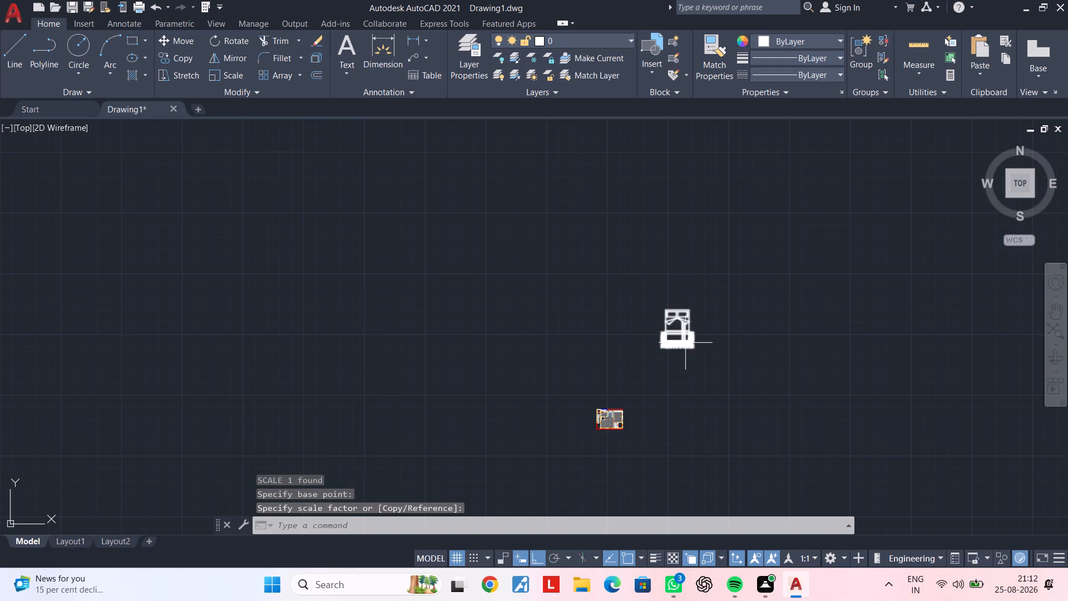
Move the bed block closer to the floor plan, onto the empty area just east of it.
middle_click_drag(689, 343, 717, 323)
key("Escape")
left_click(718, 309)
type("m")
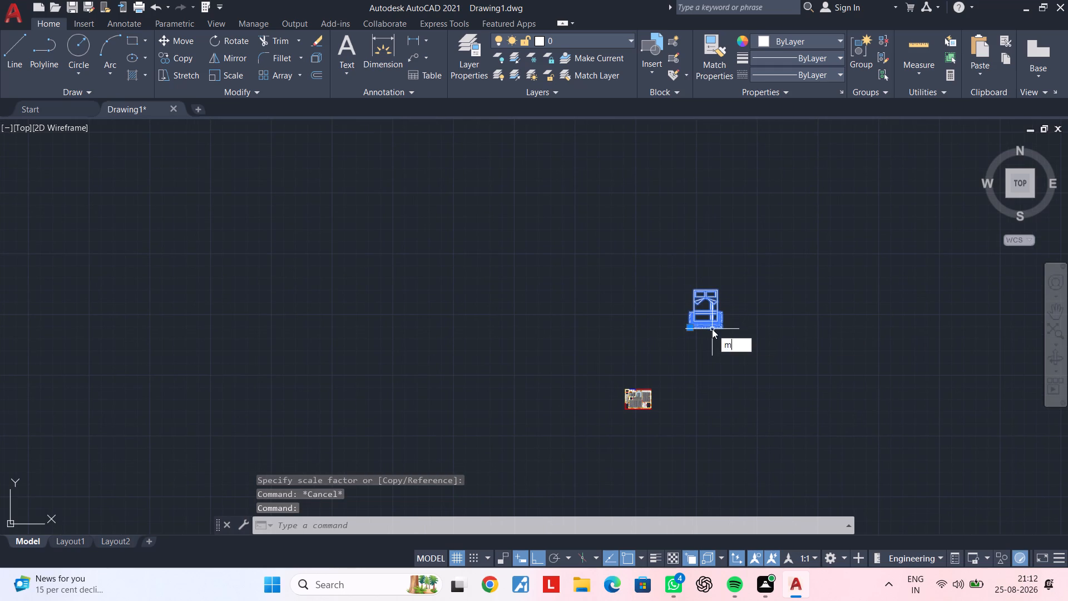
key("space")
left_click_drag(708, 329, 708, 334)
scroll(635, 438, "up", 3)
scroll(620, 309, "up", 3)
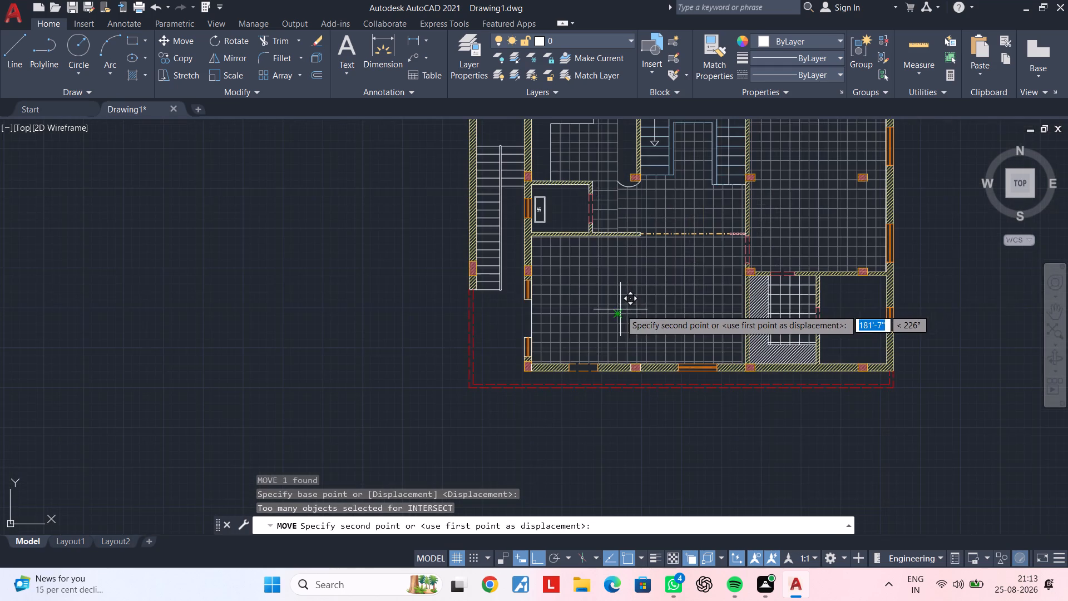
middle_click_drag(646, 312, 469, 416)
left_click(834, 358)
scroll(842, 356, "down", 3)
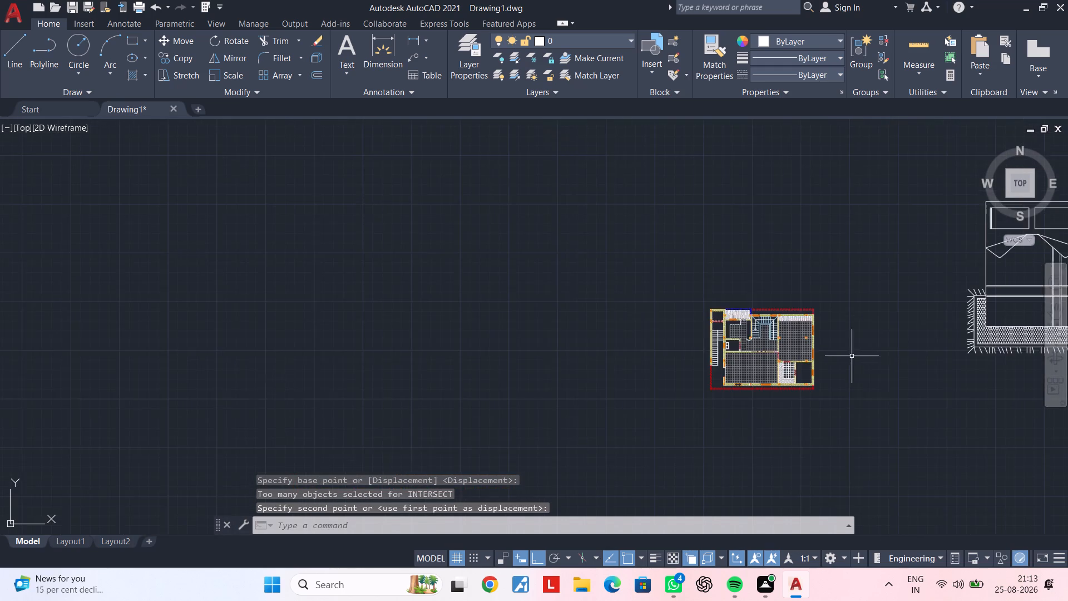
middle_click_drag(878, 348, 718, 356)
key("Escape")
Scale the bed block down freehand again, to roughly a quarter of its size.
left_click(817, 333)
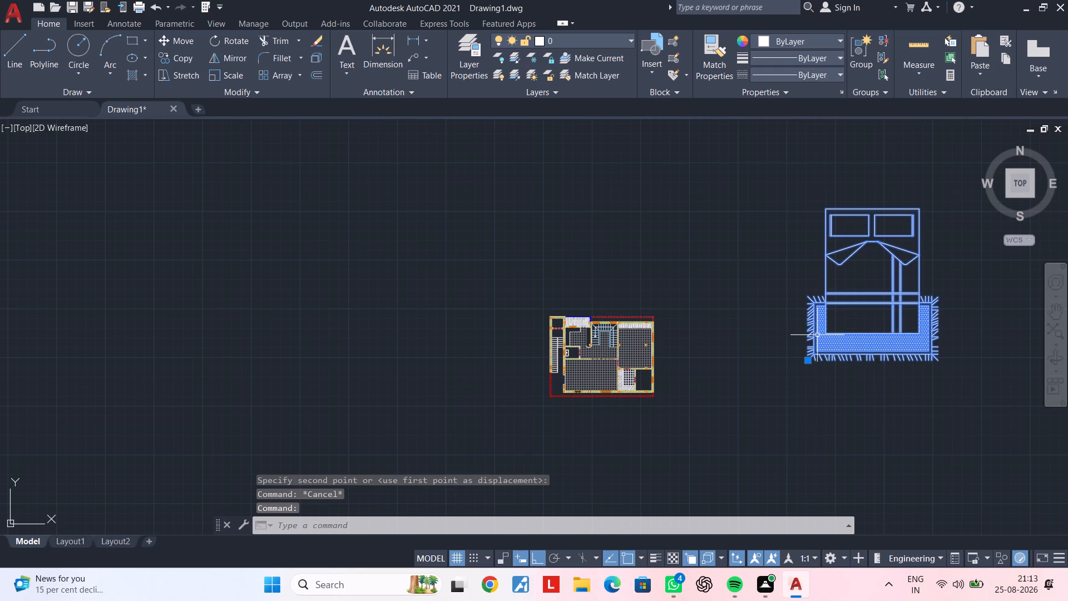
type("sc")
key("space")
left_click(817, 335)
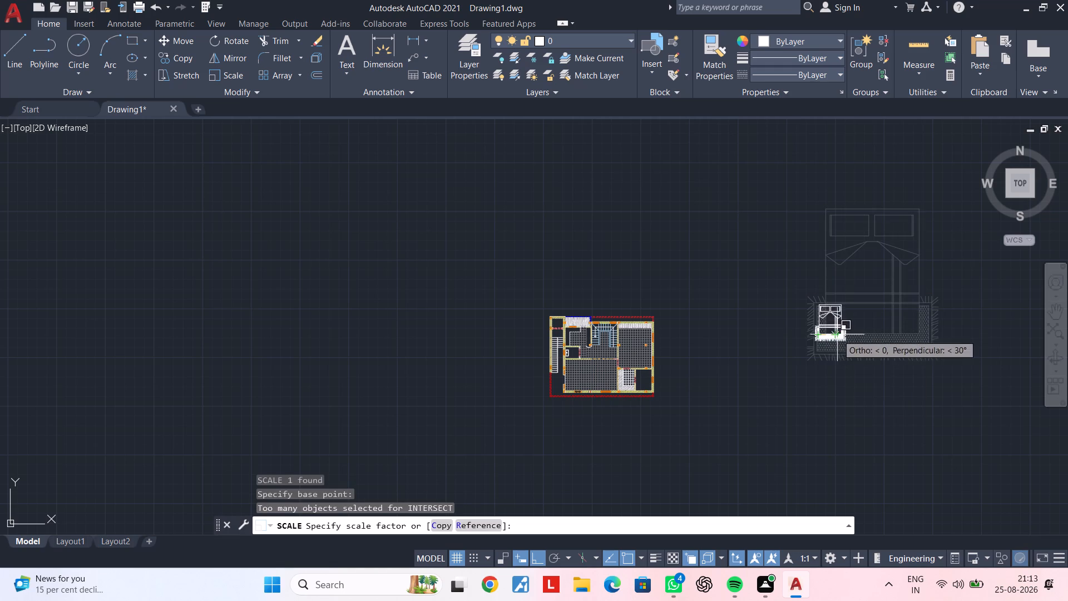
left_click(838, 334)
key("Escape")
middle_click_drag(822, 341, 844, 331)
Move the bed block into the large bedroom in the upper east part of the floor plan.
key("Escape")
left_click_drag(902, 263, 893, 280)
left_click(814, 364)
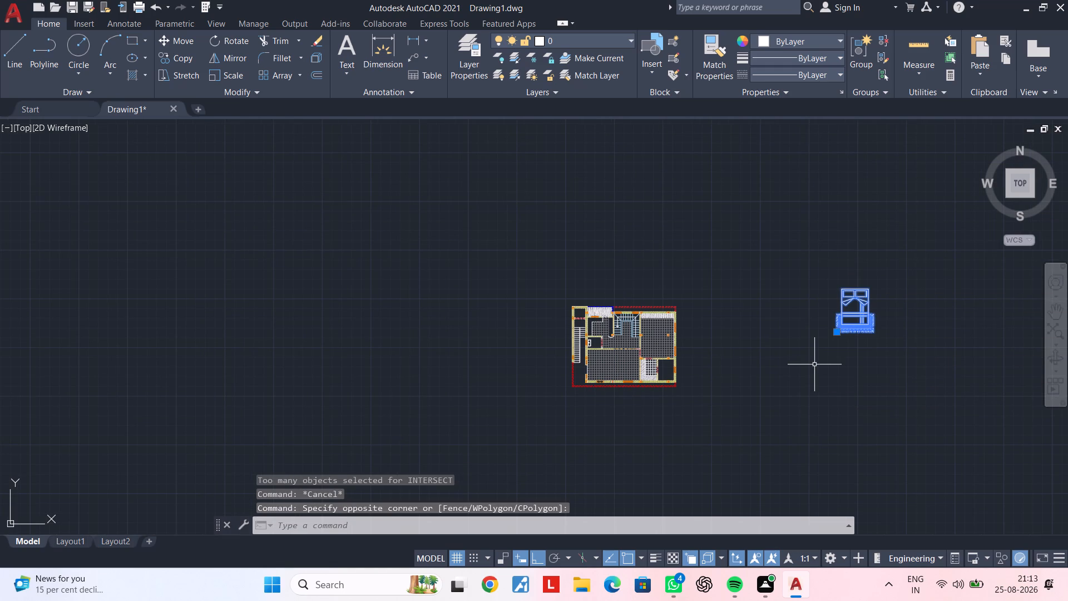
type("m")
key("space")
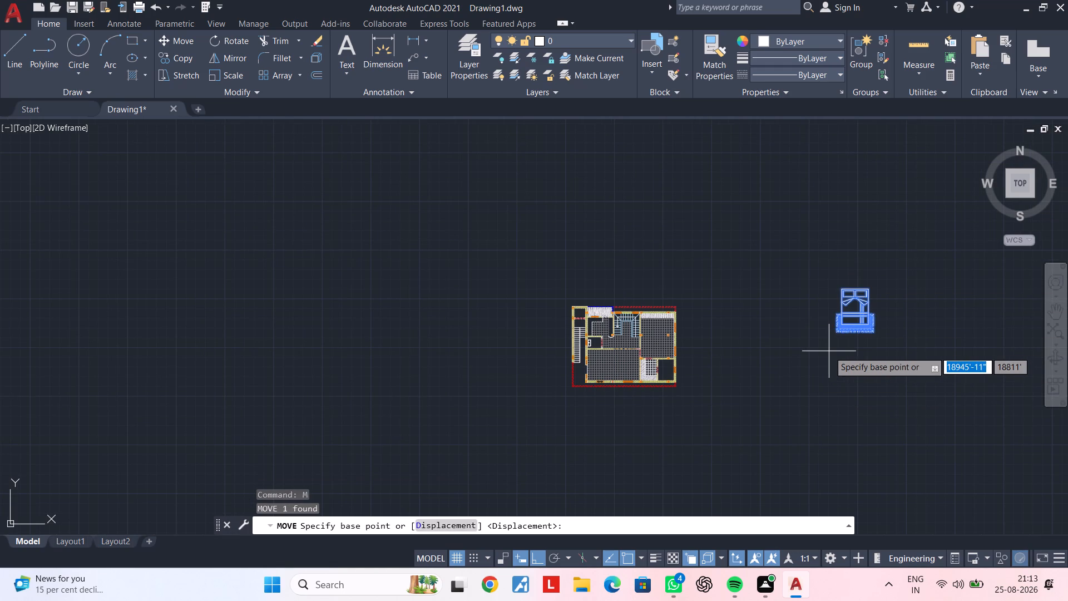
left_click(852, 321)
scroll(648, 354, "up", 3)
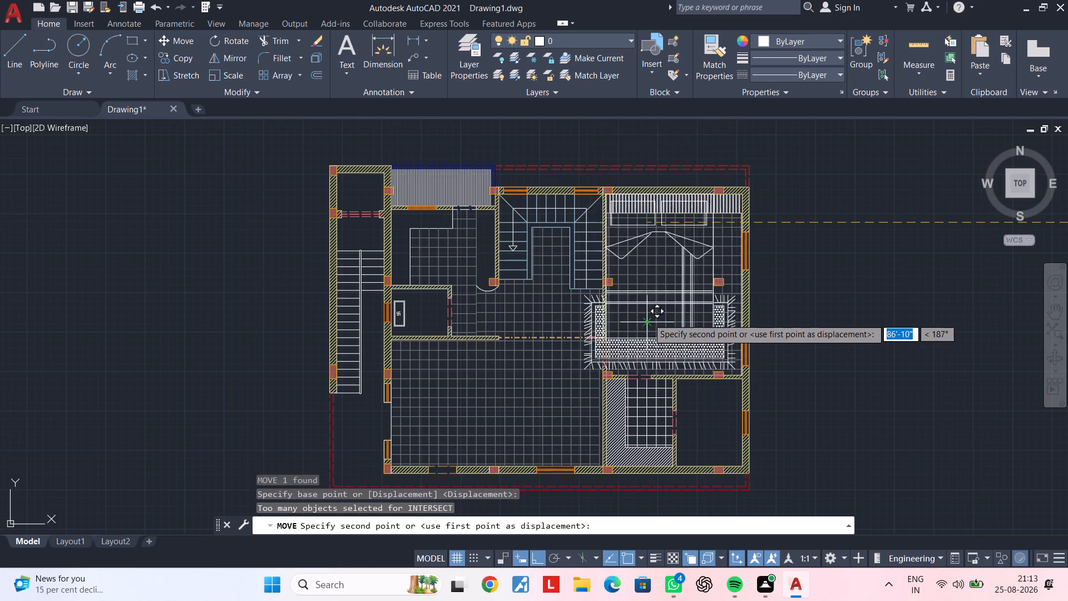
scroll(656, 300, "up", 3)
left_click(675, 388)
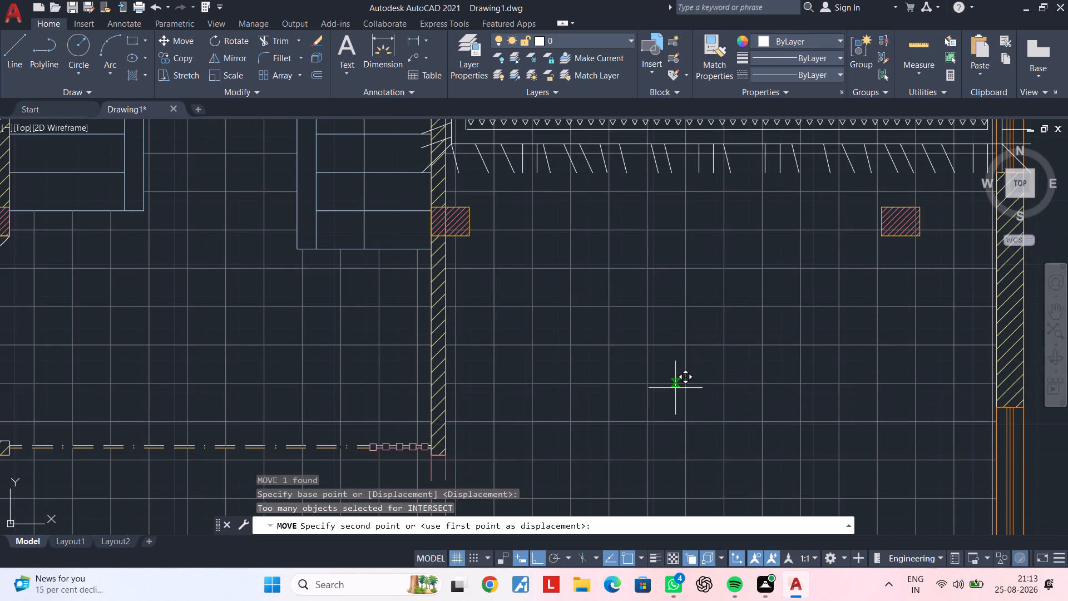
scroll(678, 385, "down", 3)
middle_click_drag(689, 362, 689, 356)
key("Escape")
Scale the bed block down freehand to a little under half its size so it fits between the bedroom walls.
scroll(688, 415, "up", 2)
left_click(677, 407)
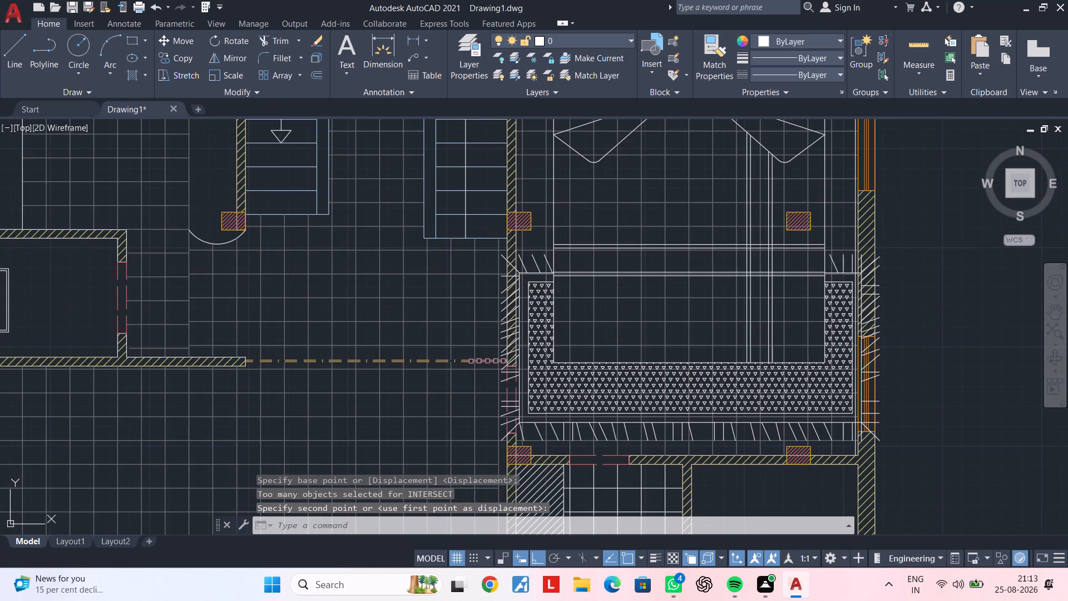
type("sc")
key("space")
left_click(677, 409)
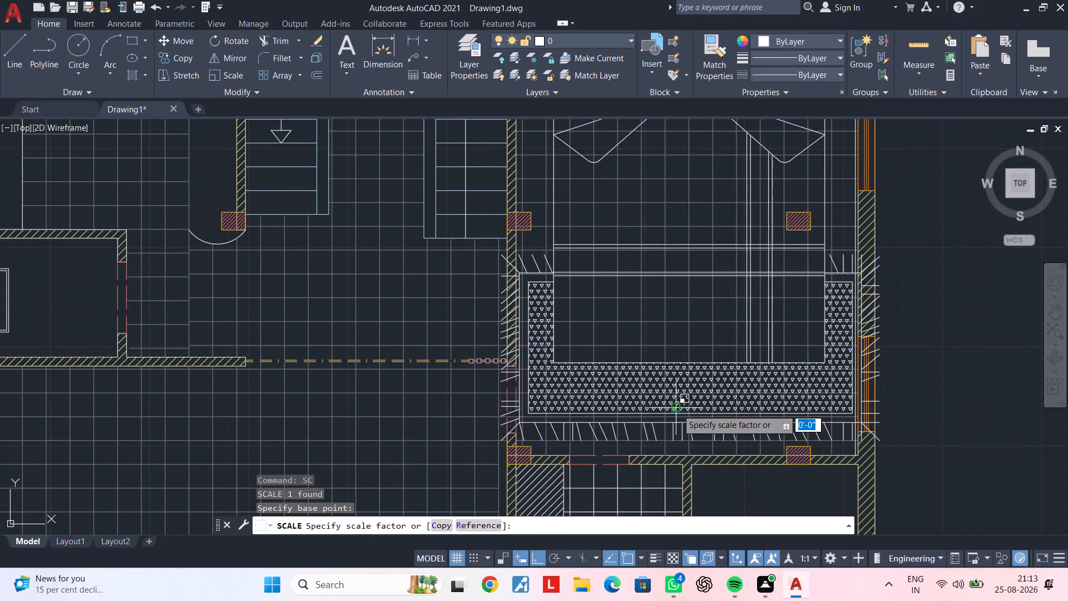
left_click(775, 380)
key("Escape")
Move the bed north about 6'-3" so its headboard sits near the hatched strip along the bedroom's north wall.
left_click(744, 397)
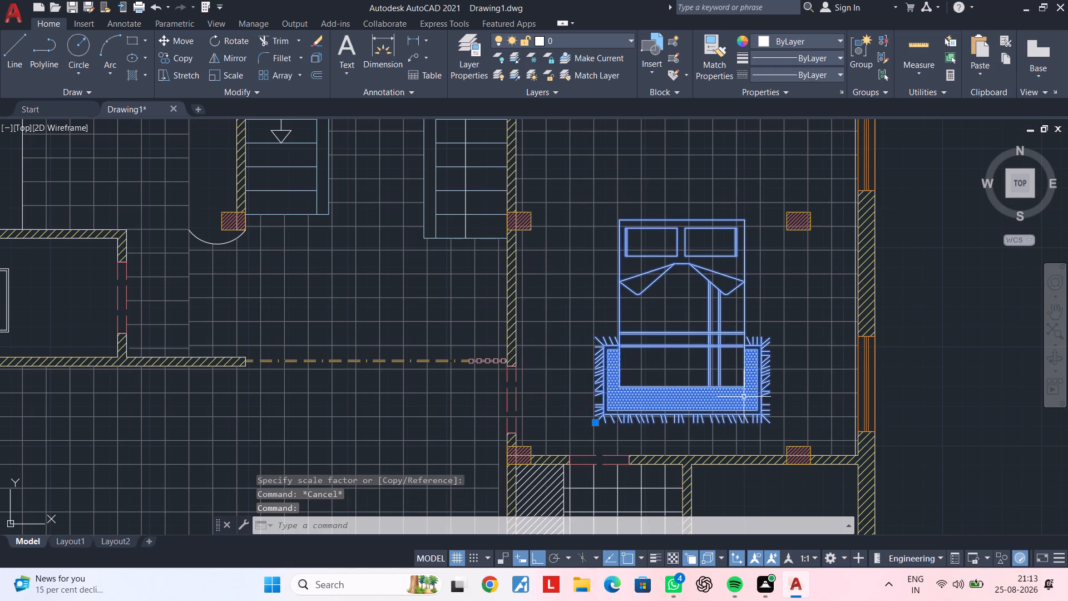
type("m")
key("space")
left_click(709, 397)
middle_click_drag(691, 295, 684, 445)
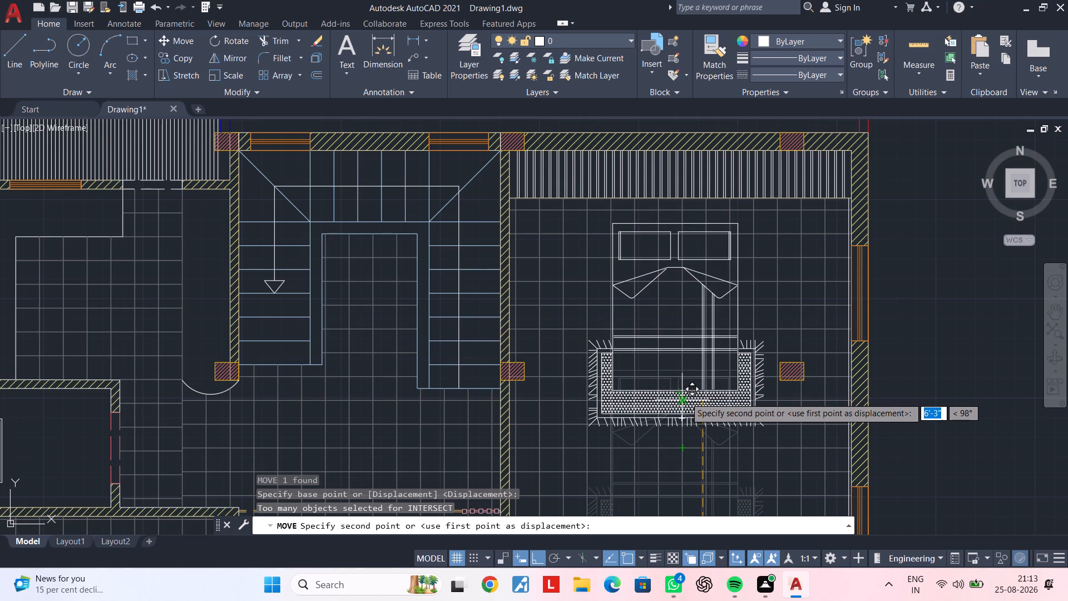
left_click(685, 397)
key("Escape")
key("Escape")
scroll(666, 408, "down", 1)
middle_click_drag(666, 408, 715, 371)
key("Escape")
key("Escape")
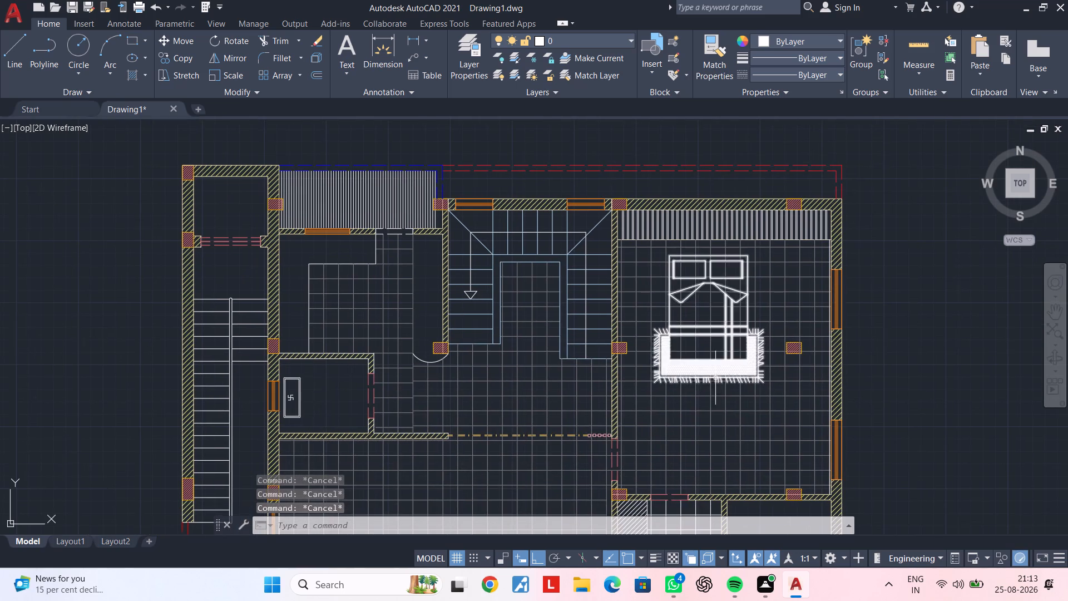
middle_click_drag(689, 391, 764, 372)
key("Escape")
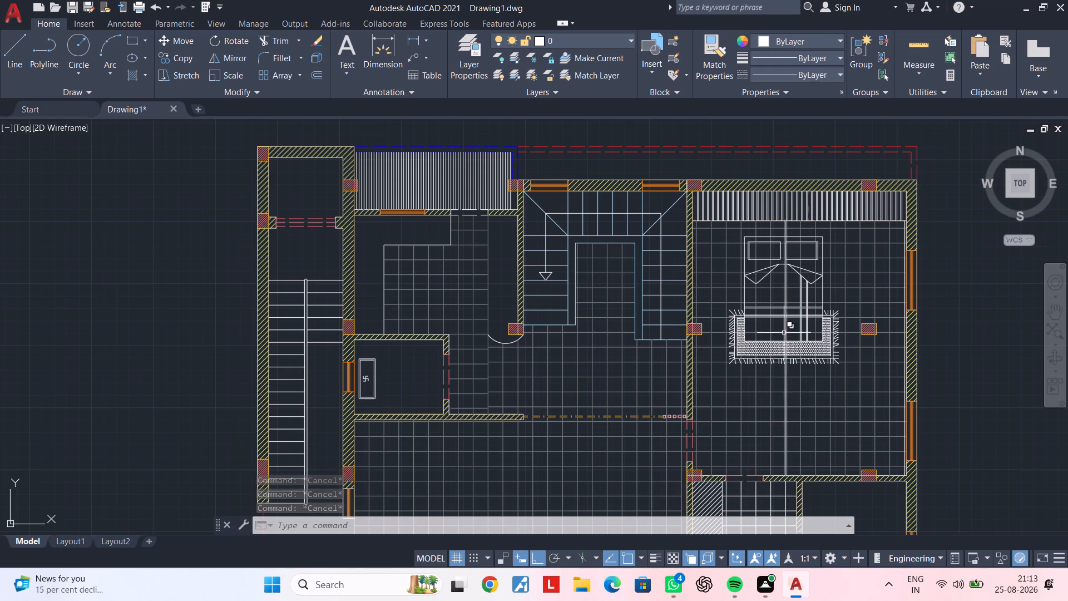
Trim the floor-tile grid lines showing through the bed's lower panel, west of the vertical blanket stripes.
scroll(784, 332, "up", 1)
middle_click_drag(785, 333, 754, 361)
scroll(702, 370, "up", 1)
middle_click_drag(724, 353, 657, 377)
key("Escape")
key("Escape")
type("tr")
key("space")
scroll(655, 381, "up", 2)
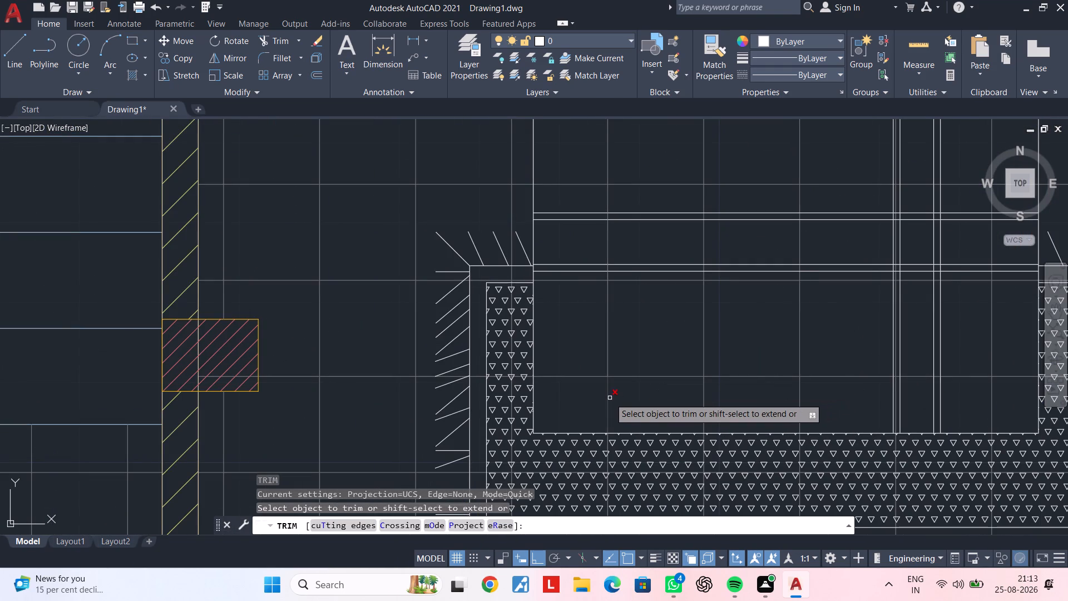
left_click(609, 398)
left_click(587, 400)
double_click(575, 359)
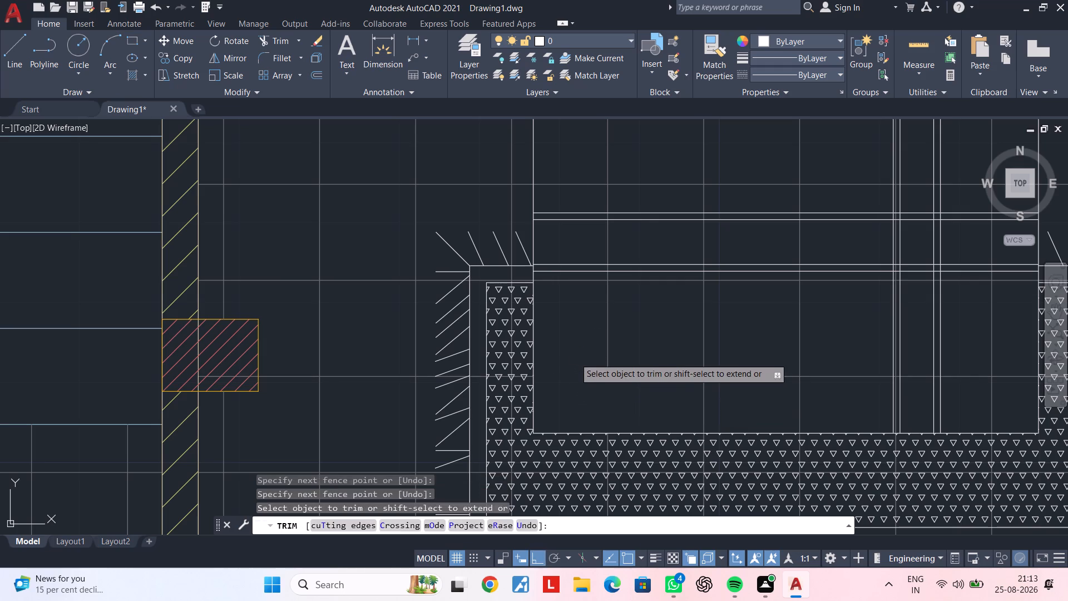
left_click(802, 344)
left_click(626, 368)
left_click(639, 402)
left_click_drag(664, 399, 714, 400)
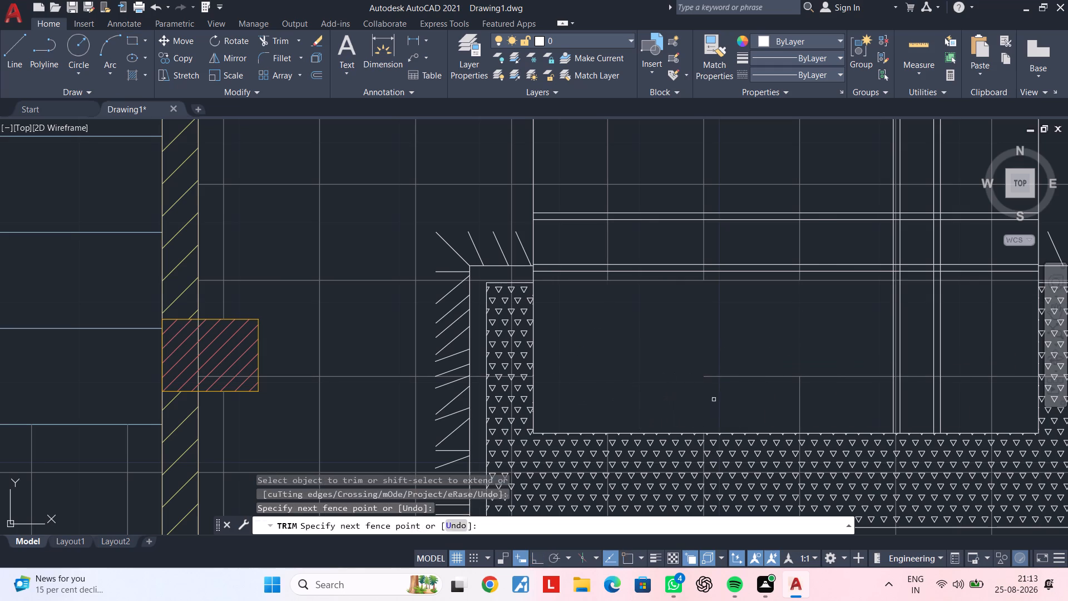
left_click_drag(808, 394, 679, 398)
left_click_drag(727, 383, 792, 361)
Trim the floor-tile line pieces showing between the vertical blanket stripes in the bed's lower panel.
middle_click_drag(788, 364, 591, 387)
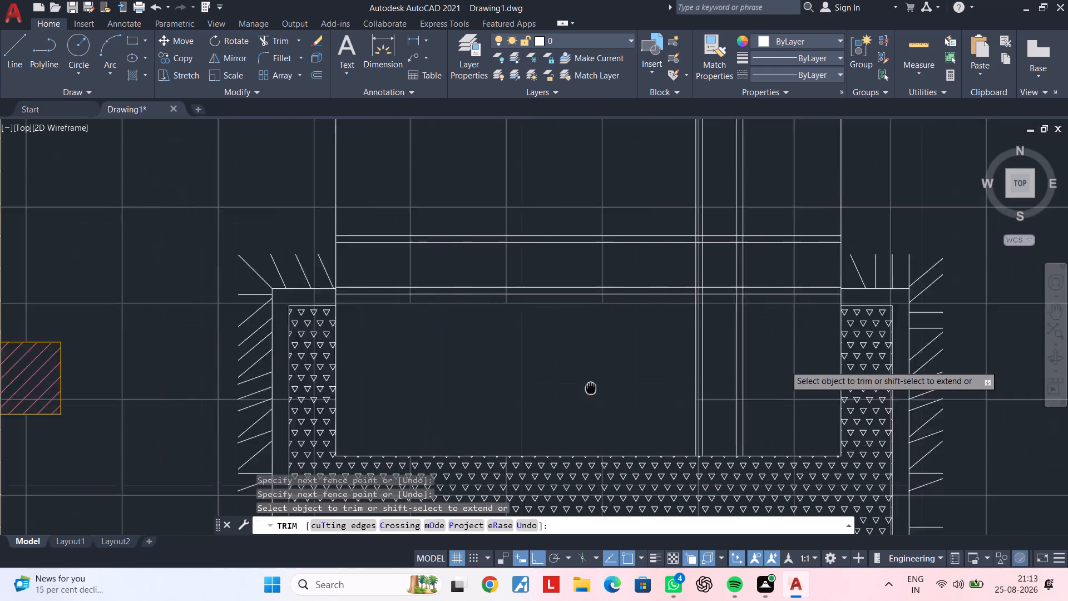
middle_click_drag(591, 387, 507, 391)
scroll(644, 415, "up", 1)
left_click(629, 417)
left_click(626, 354)
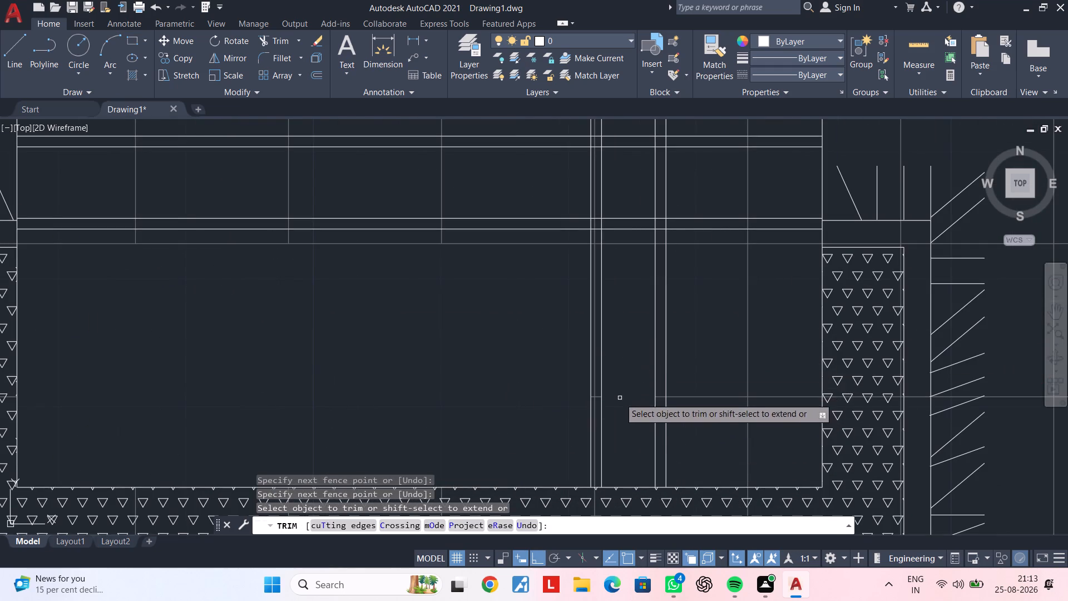
scroll(593, 400, "up", 3)
left_click(602, 389)
left_click(582, 392)
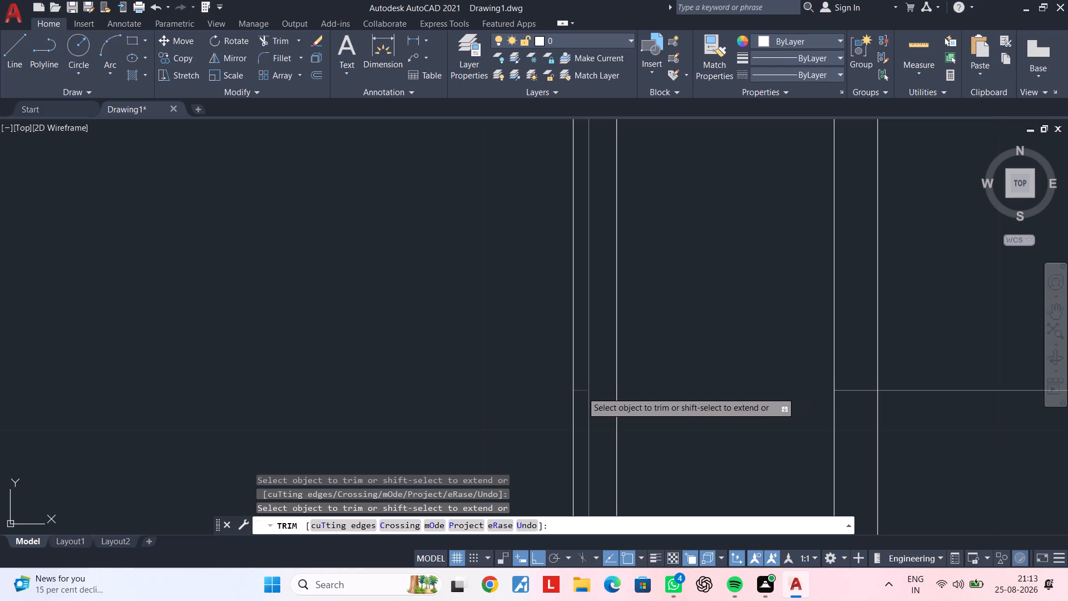
scroll(711, 392, "down", 3)
Trim the horizontal floor-tile line segment just east of the rug's fringe, beside the bed's lower panel.
middle_click_drag(711, 392, 603, 381)
middle_click_drag(835, 382, 635, 382)
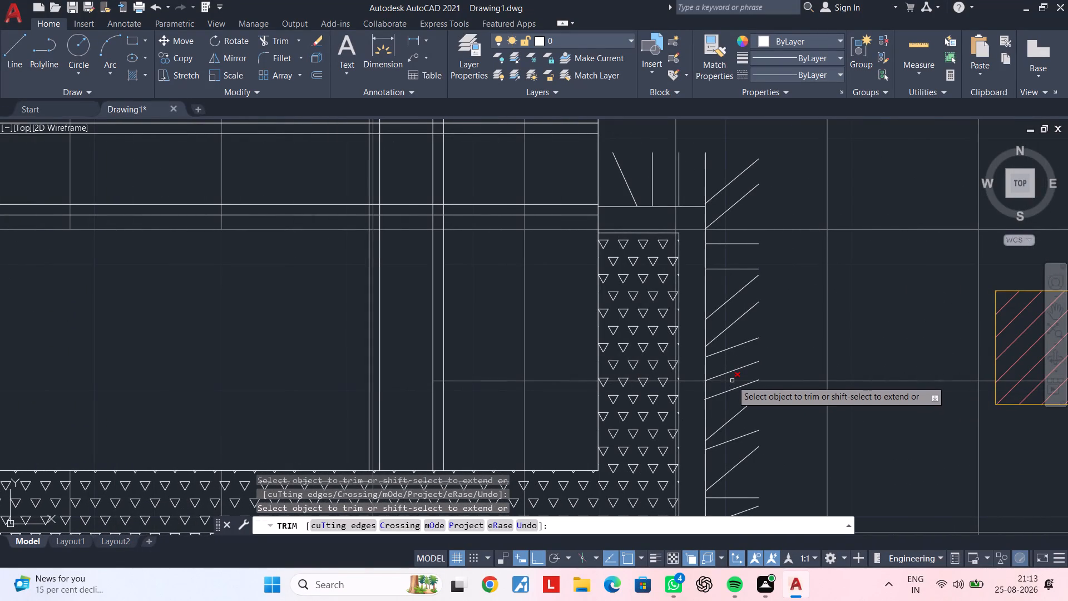
left_click(732, 381)
left_click(778, 381)
middle_click_drag(782, 392, 792, 386)
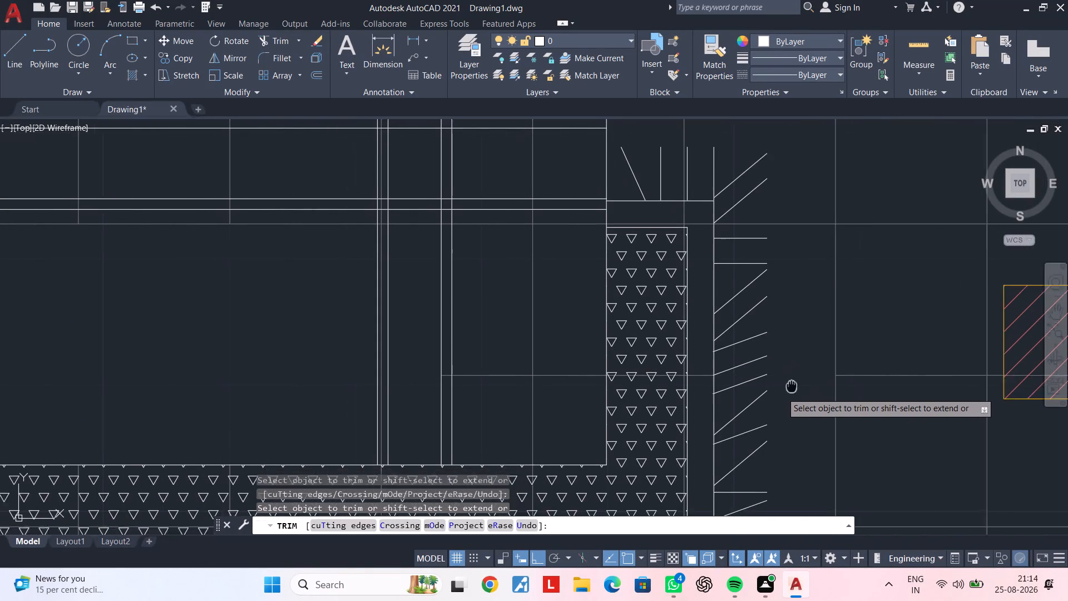
middle_click_drag(792, 386, 827, 373)
key("Escape")
key("Escape")
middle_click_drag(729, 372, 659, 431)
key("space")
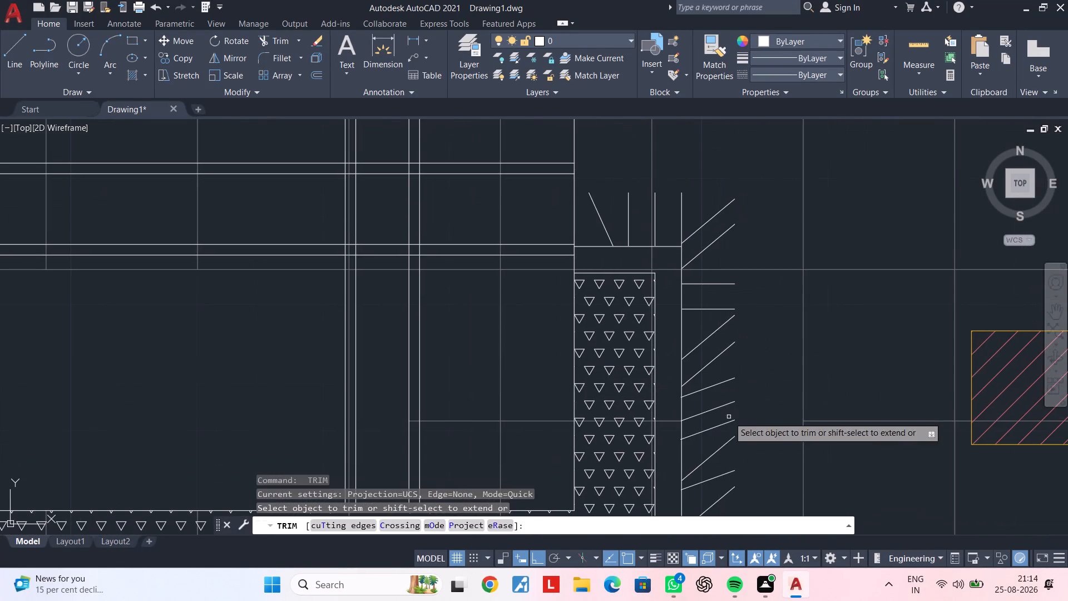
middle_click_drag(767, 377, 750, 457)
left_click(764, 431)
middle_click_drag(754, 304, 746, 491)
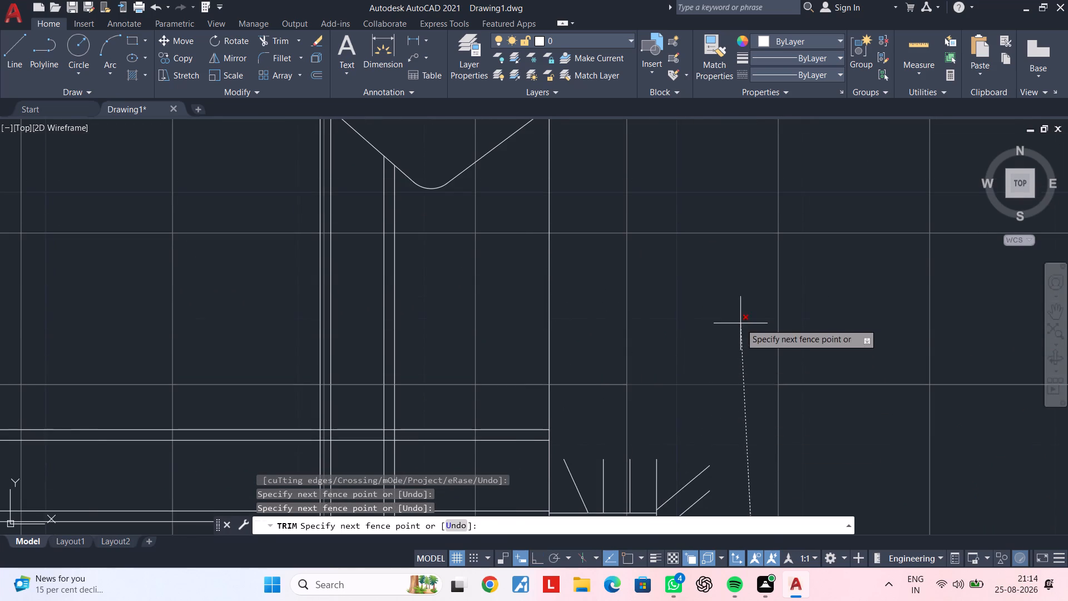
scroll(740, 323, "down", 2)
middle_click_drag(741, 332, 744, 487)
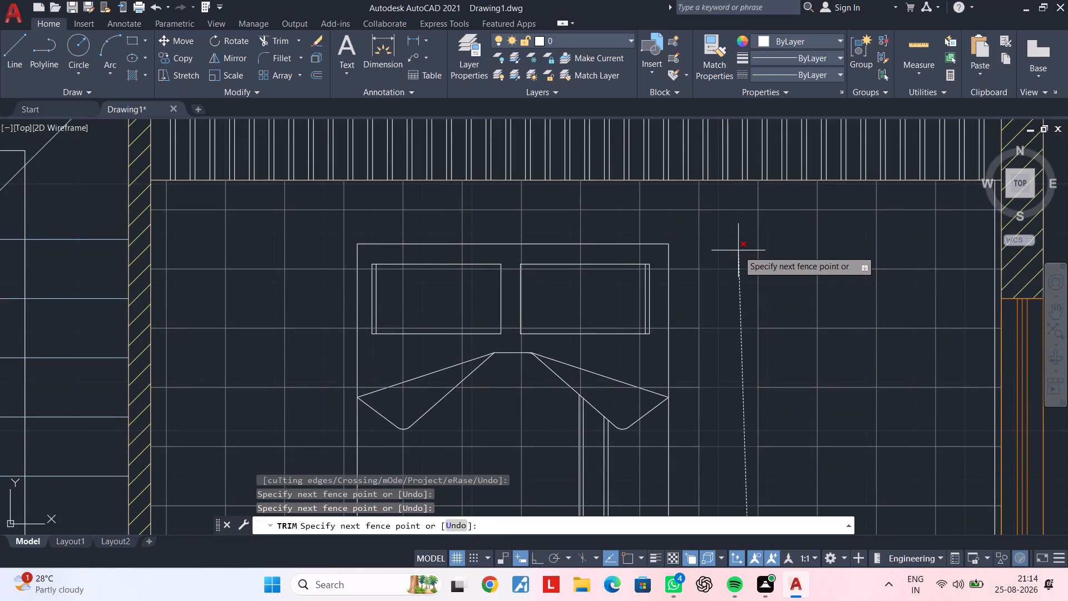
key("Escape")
Trim the horizontal floor-tile lines along the bed's east side, from above the rug up to the headboard.
middle_click_drag(757, 345, 753, 179)
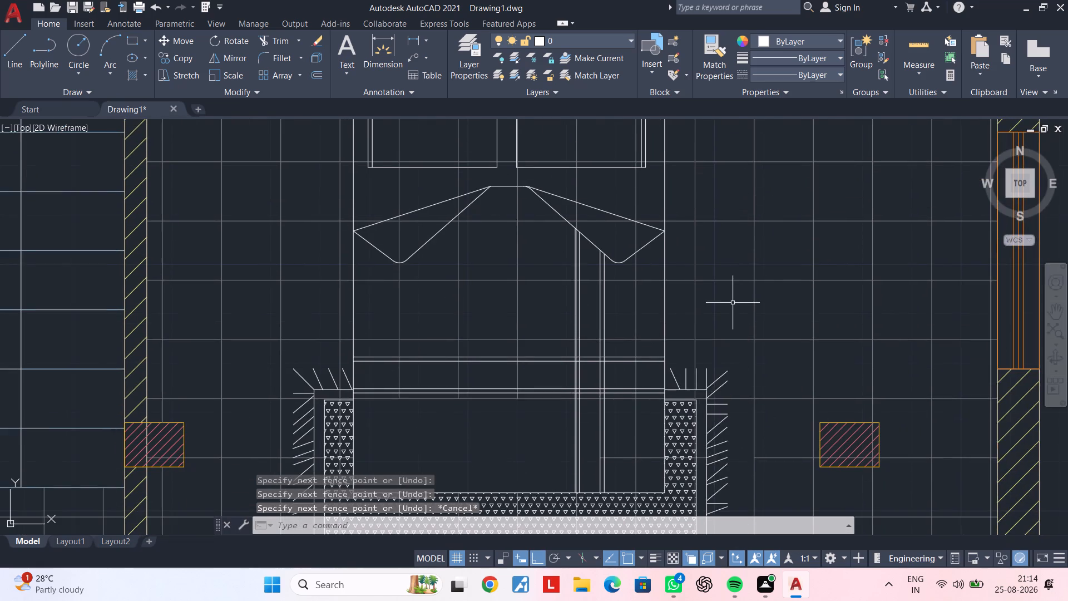
middle_click_drag(733, 303, 751, 282)
key("space")
scroll(699, 346, "up", 1)
left_click_drag(693, 328, 698, 319)
middle_click_drag(703, 198, 716, 429)
scroll(708, 283, "down", 1)
middle_click_drag(708, 295, 714, 434)
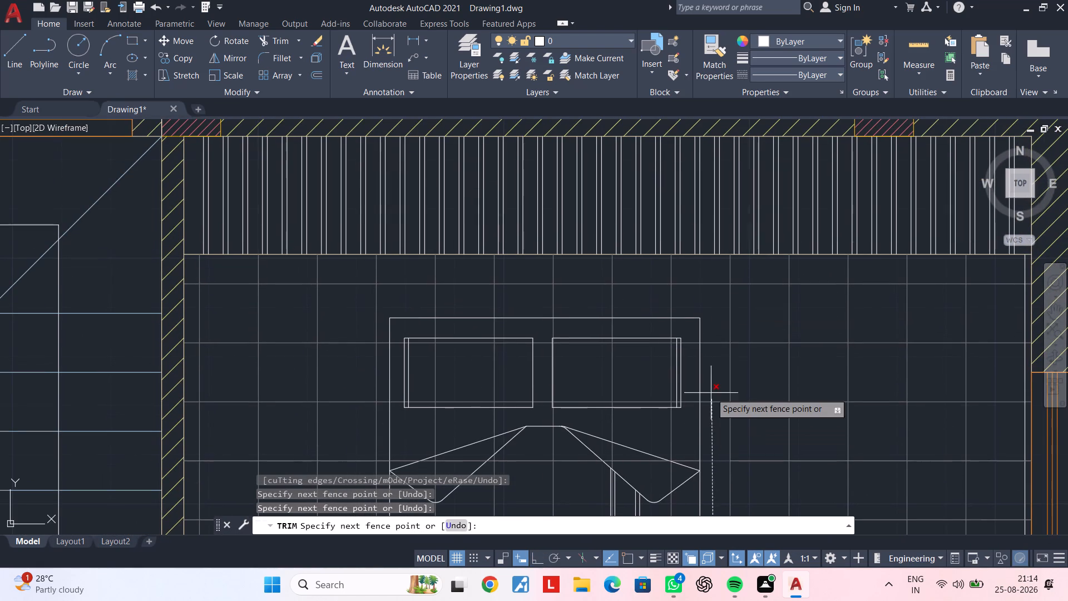
left_click(713, 307)
Trim the vertical floor-tile lines running into the bed along the north side of the headboard.
left_click(688, 302)
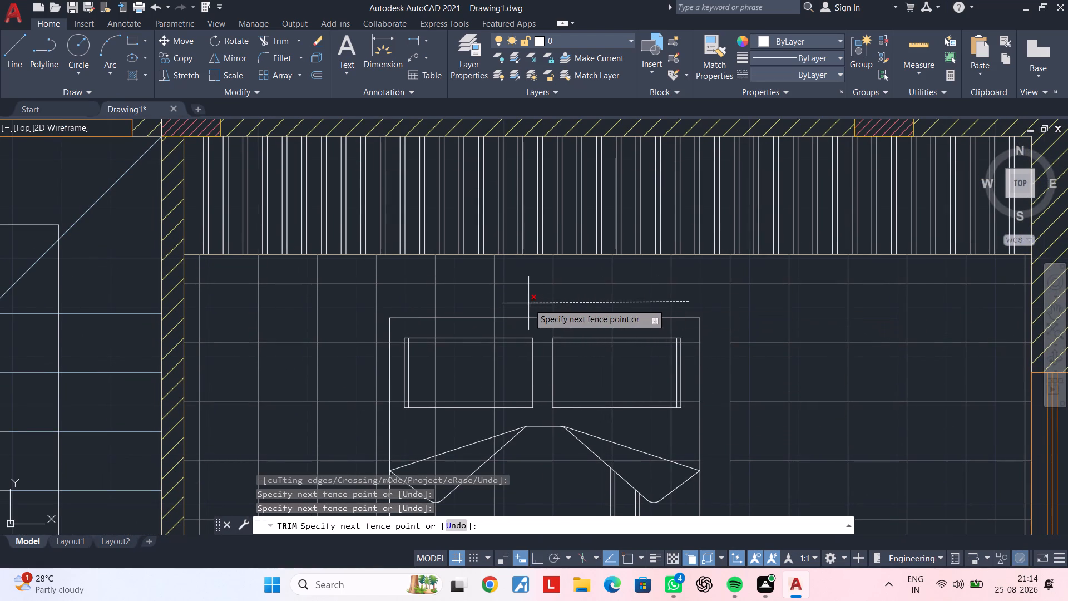
middle_click_drag(528, 303, 709, 288)
left_click(545, 294)
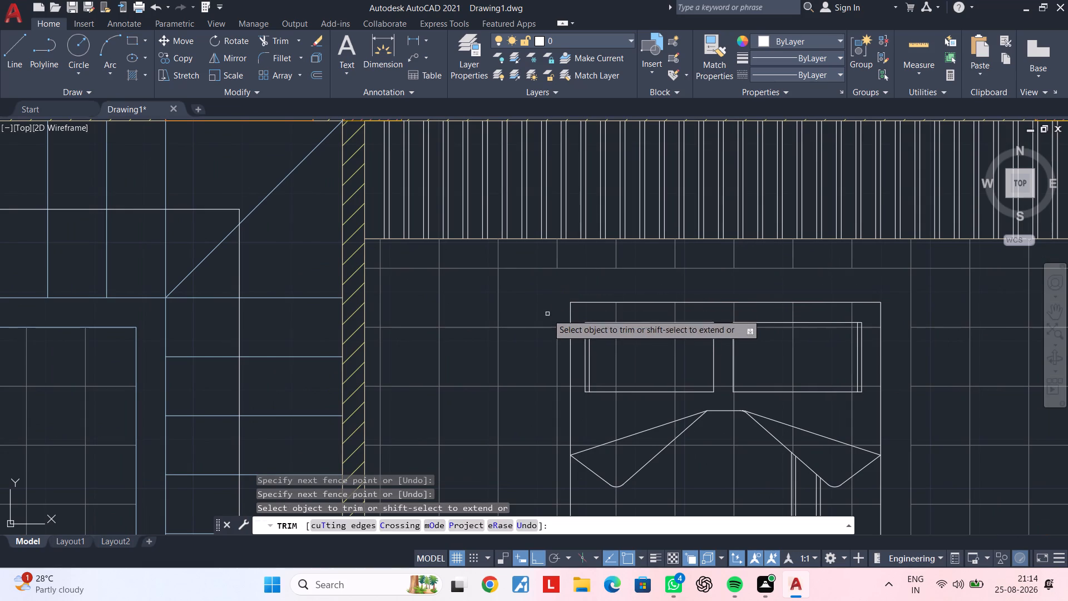
Trim the horizontal floor-tile lines along the bed's west side, from the headboard down to just above the rug.
middle_click_drag(550, 317, 565, 248)
left_click(558, 251)
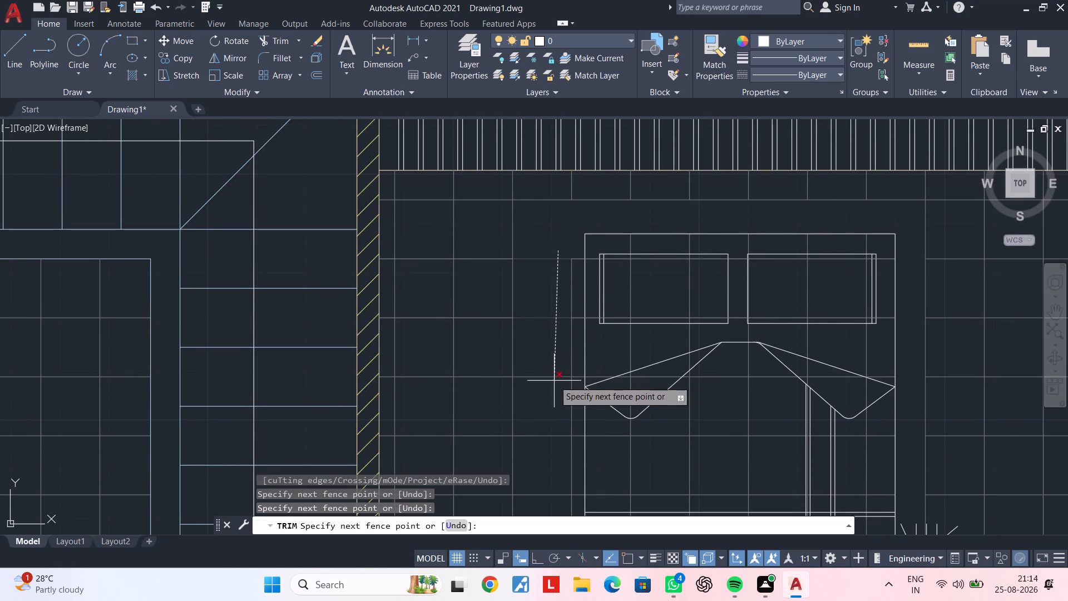
middle_click_drag(559, 385, 563, 273)
middle_click_drag(555, 358, 556, 298)
scroll(552, 331, "up", 1)
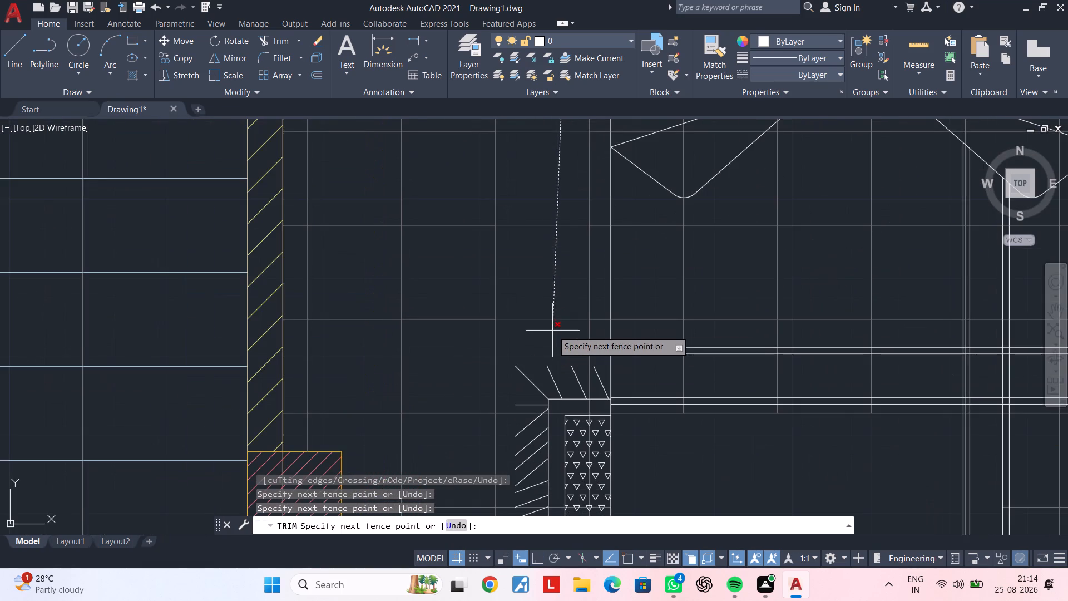
left_click(552, 331)
Trim the horizontal floor-tile lines along the rug's west fringe down to its southwest corner.
scroll(552, 324, "down", 1)
middle_click_drag(553, 300, 578, 228)
scroll(556, 317, "up", 2)
left_click(545, 282)
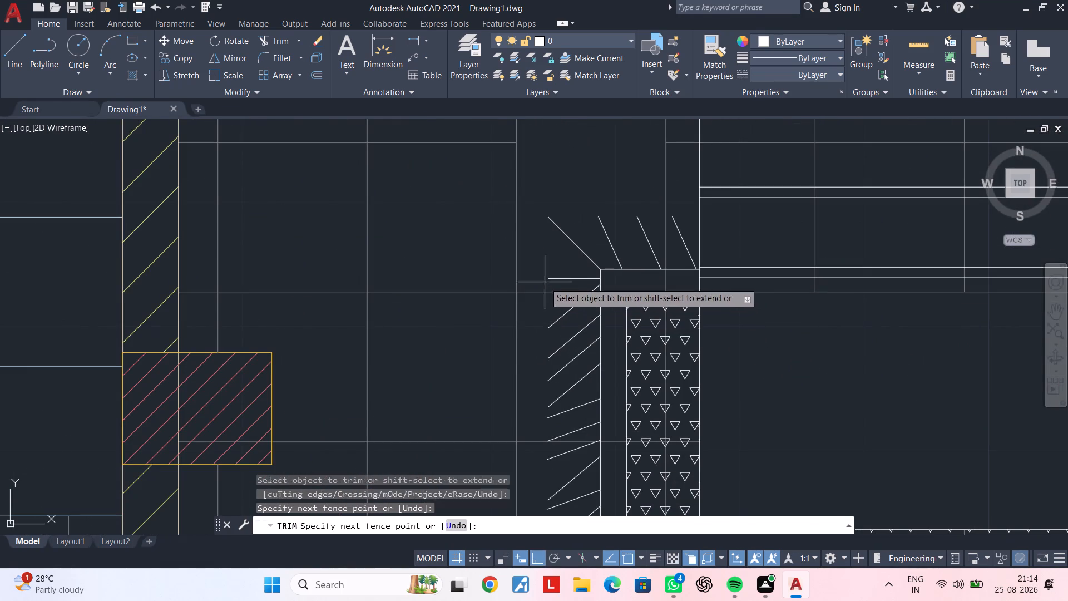
middle_click_drag(538, 372, 537, 204)
scroll(535, 357, "down", 1)
middle_click_drag(534, 358, 531, 245)
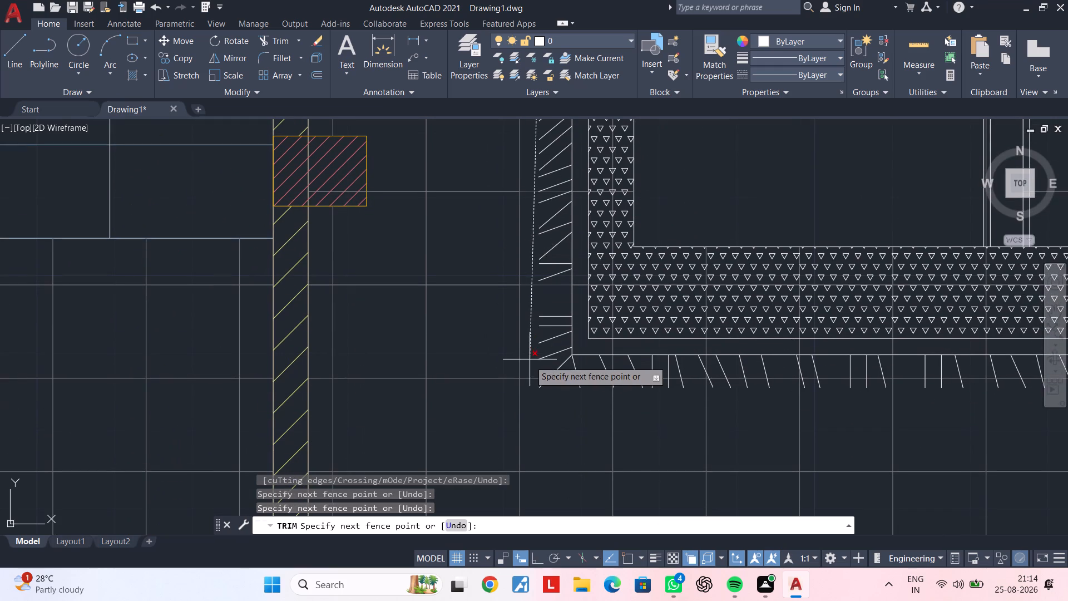
left_click(530, 390)
middle_click_drag(556, 407, 488, 398)
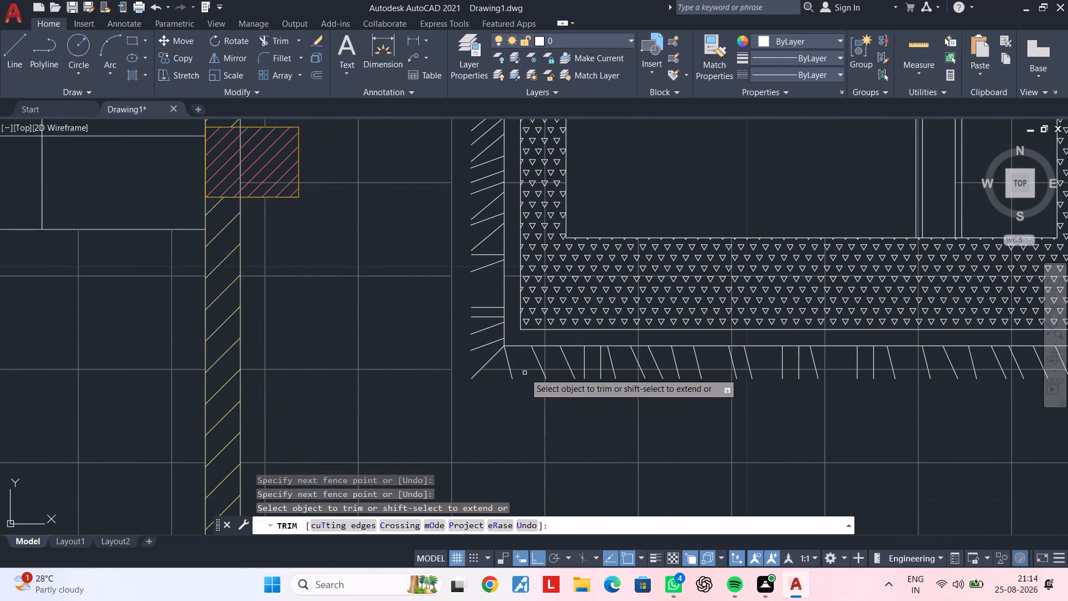
Trim the vertical floor-tile lines running into the rug along its south fringe.
scroll(525, 372, "up", 2)
left_click_drag(539, 421, 546, 423)
middle_click_drag(823, 436, 306, 389)
scroll(720, 387, "down", 2)
middle_click_drag(737, 386, 659, 385)
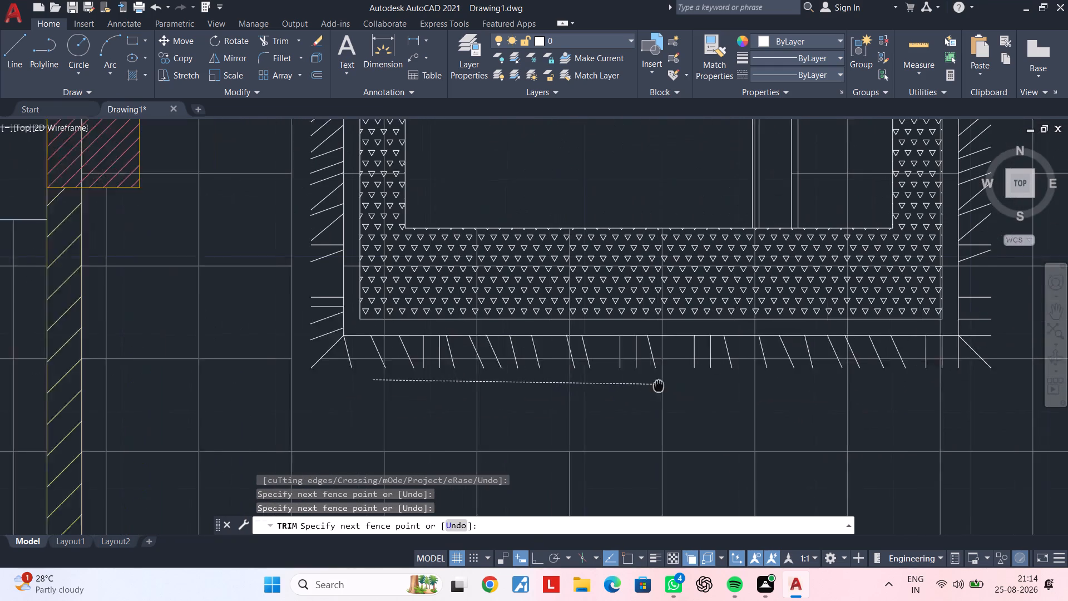
middle_click_drag(659, 385, 440, 382)
left_click(788, 388)
key("Escape")
key("Escape")
Trim the remaining horizontal floor-tile lines along the rug's east fringe, from its southeast corner northward.
middle_click_drag(760, 392, 760, 400)
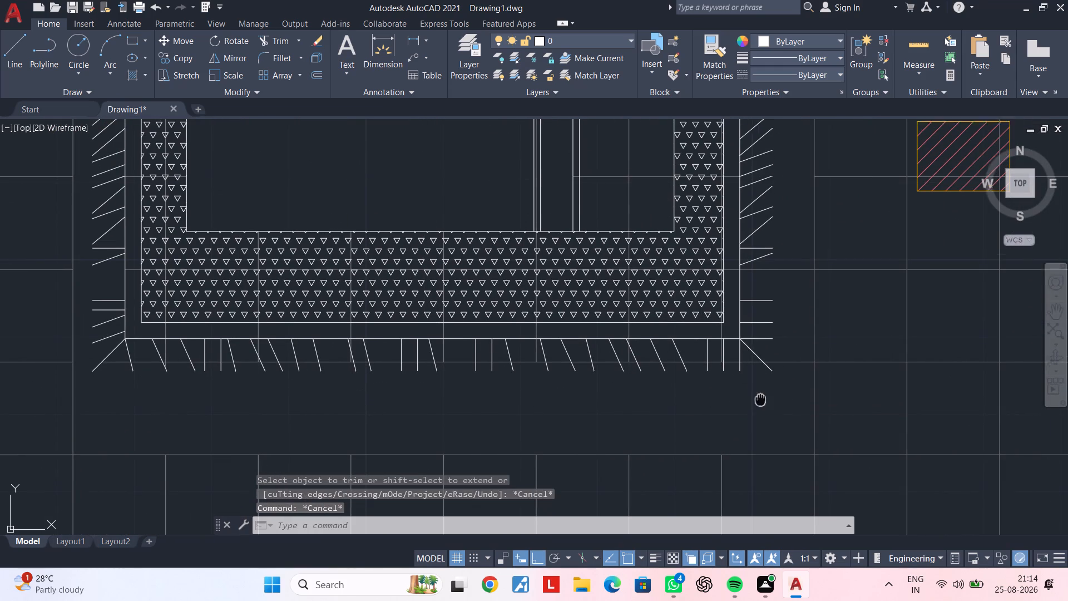
middle_click_drag(760, 400, 759, 435)
key("Escape")
key("Escape")
key("space")
left_click(789, 411)
left_click(796, 269)
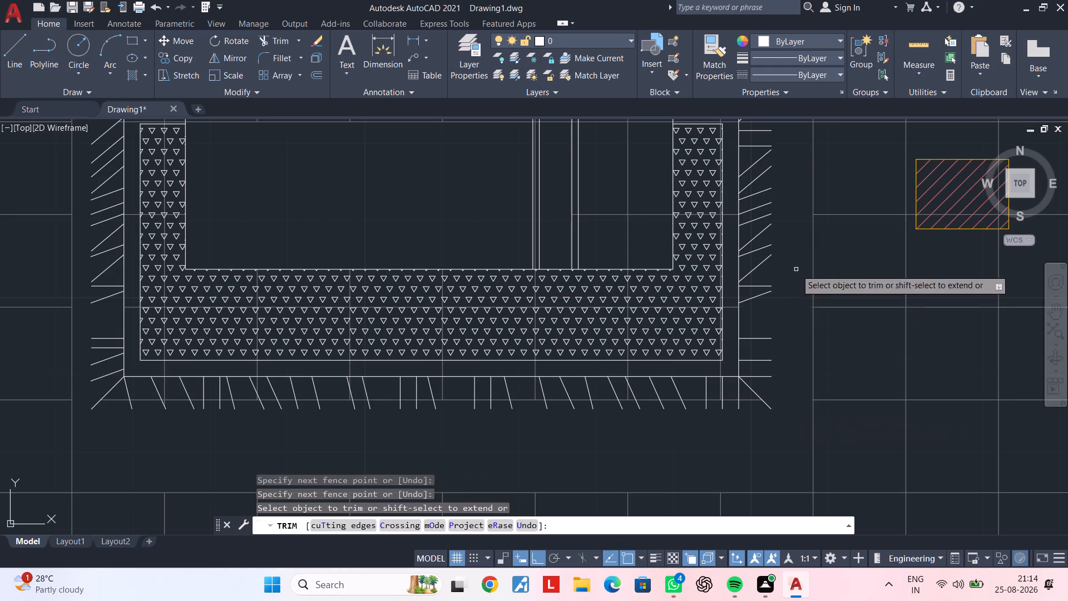
key("Escape")
Erase the leftover horizontal and vertical floor-tile lines crossing the blanket area west of the vertical stripes.
middle_click_drag(790, 344, 807, 445)
key("Escape")
key("Escape")
scroll(636, 304, "down", 1)
middle_click_drag(669, 358, 708, 432)
middle_click_drag(543, 289, 551, 347)
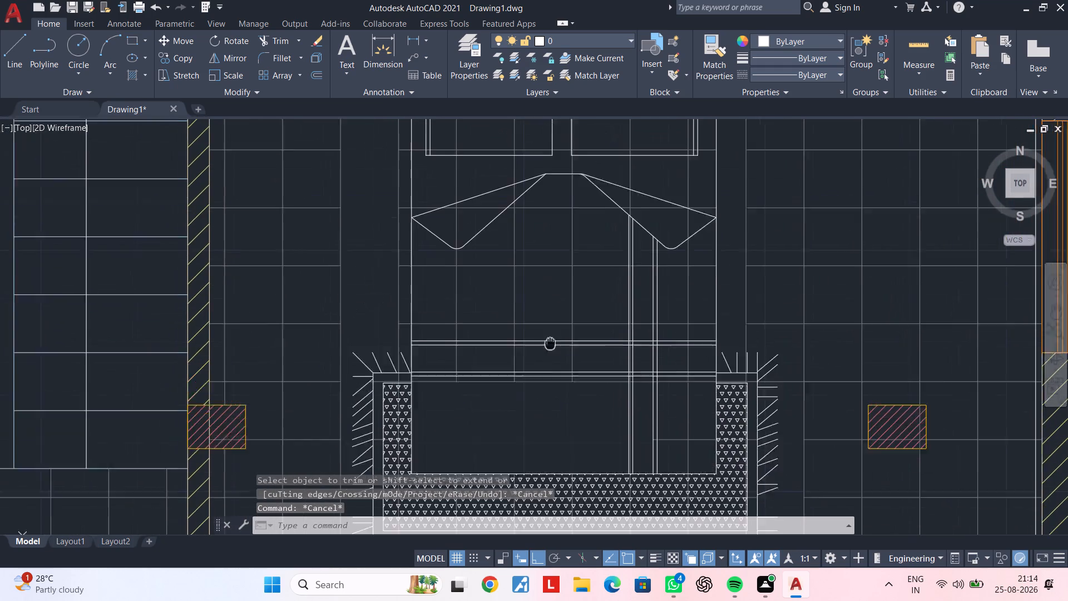
middle_click_drag(551, 347, 558, 368)
scroll(570, 298, "up", 1)
left_click_drag(616, 241, 609, 249)
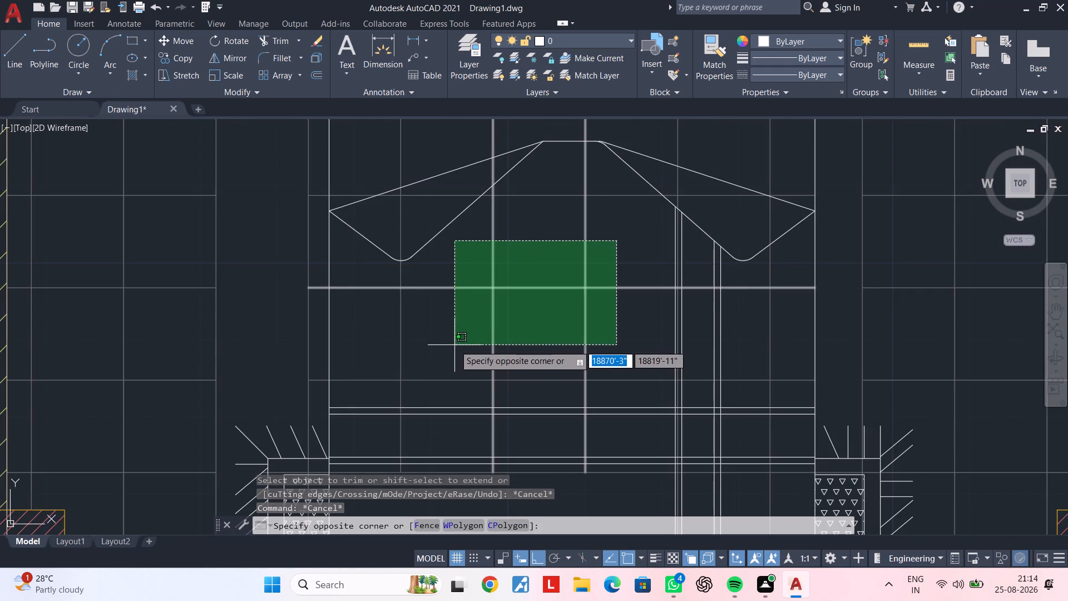
left_click(454, 345)
key("Delete")
left_click(472, 320)
left_click(376, 346)
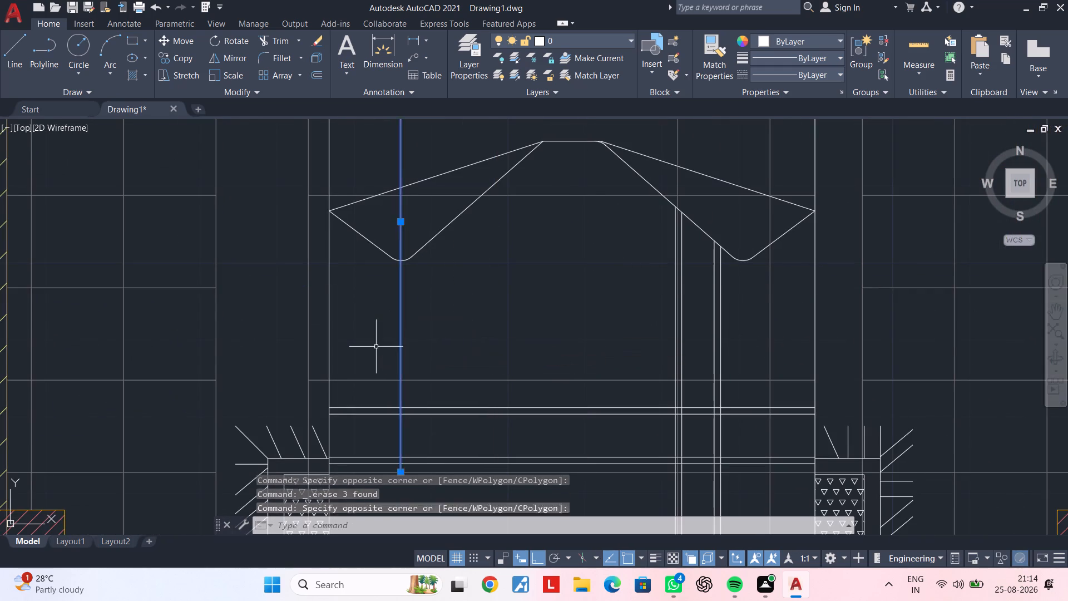
key("Delete")
left_click(450, 370)
left_click(436, 385)
key("Delete")
Erase the leftover vertical tile line just west of the bed and the horizontal one crossing the blanket's folded flaps.
scroll(479, 343, "down", 1)
middle_click_drag(482, 343, 512, 373)
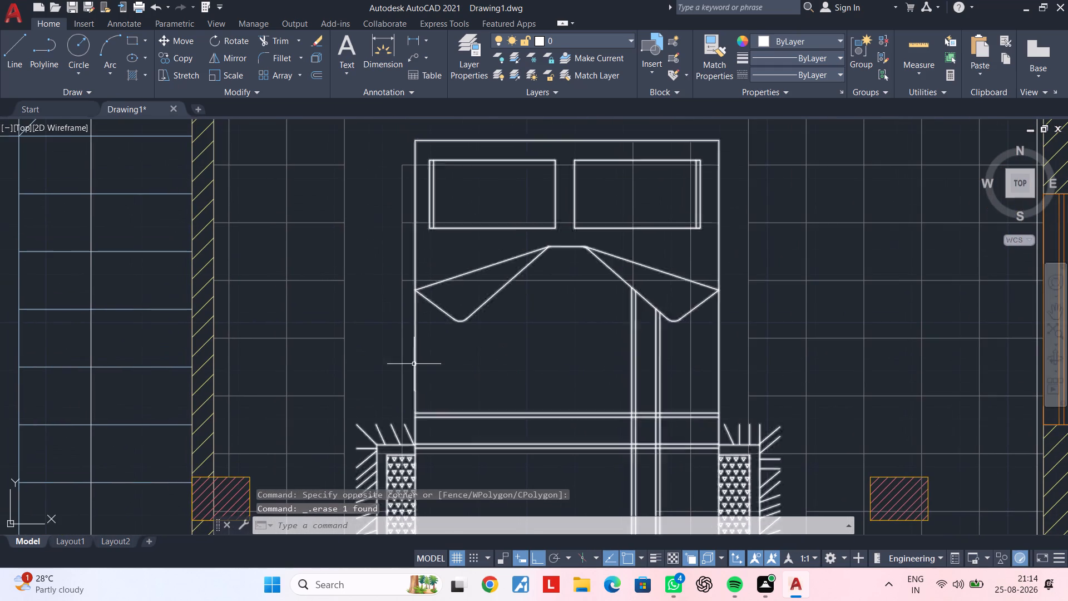
left_click(401, 358)
key("Delete")
middle_click_drag(399, 314, 395, 375)
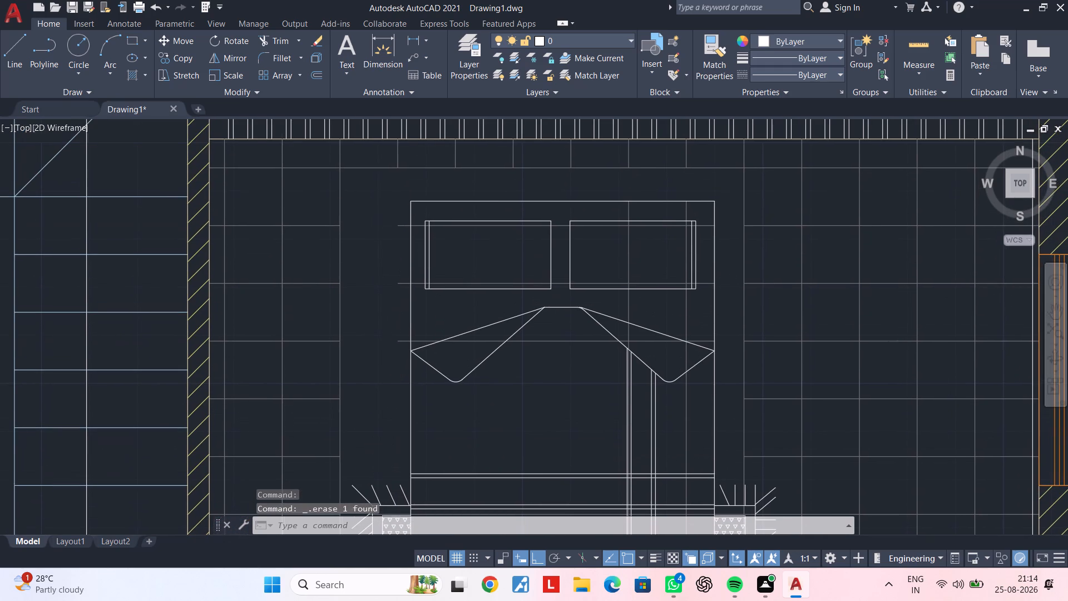
left_click(526, 341)
key("Delete")
Erase the two leftover horizontal floor-tile lines crossing the bed's pillows.
middle_click_drag(541, 372, 550, 420)
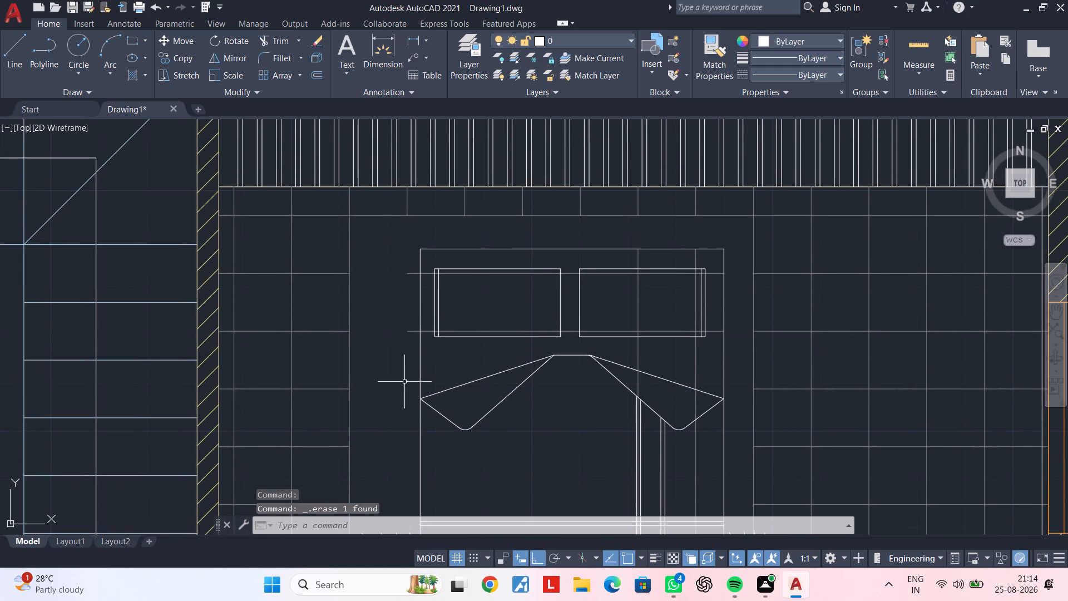
scroll(400, 336, "up", 2)
left_click(409, 343)
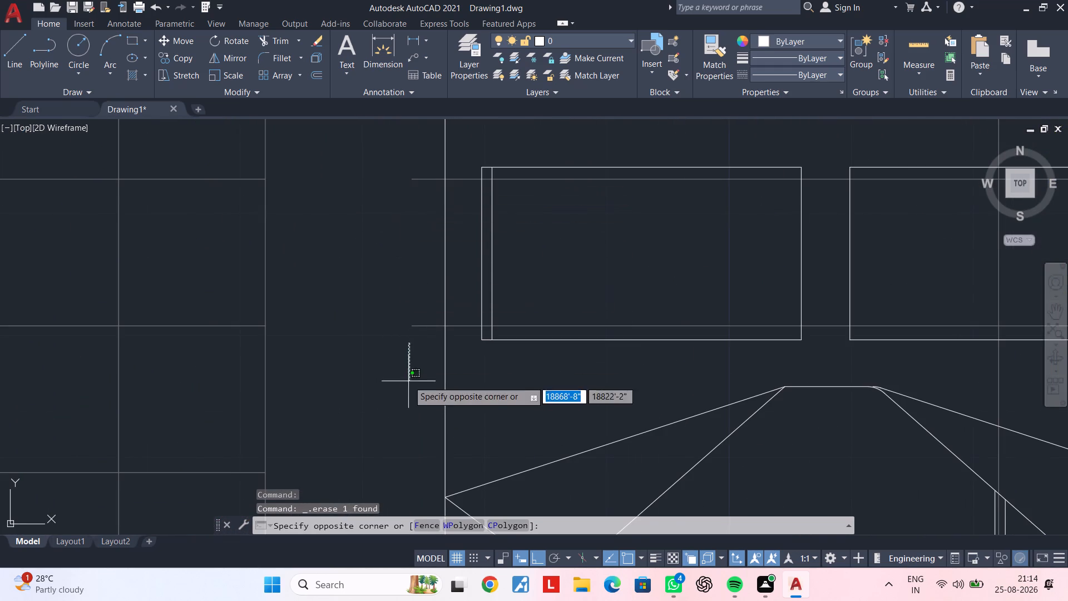
middle_click_drag(408, 381, 441, 496)
left_click(457, 475)
left_click_drag(452, 279, 451, 321)
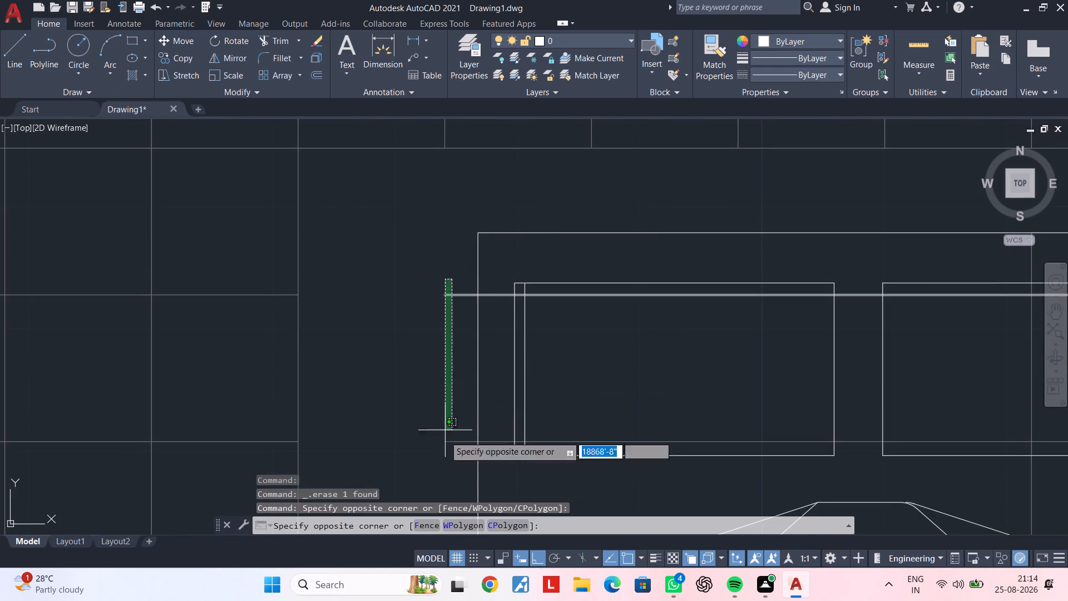
left_click(442, 472)
key("Delete")
Erase the two leftover vertical floor-tile lines running through the bed's east pillow.
scroll(443, 457, "down", 1)
middle_click_drag(438, 457, 256, 483)
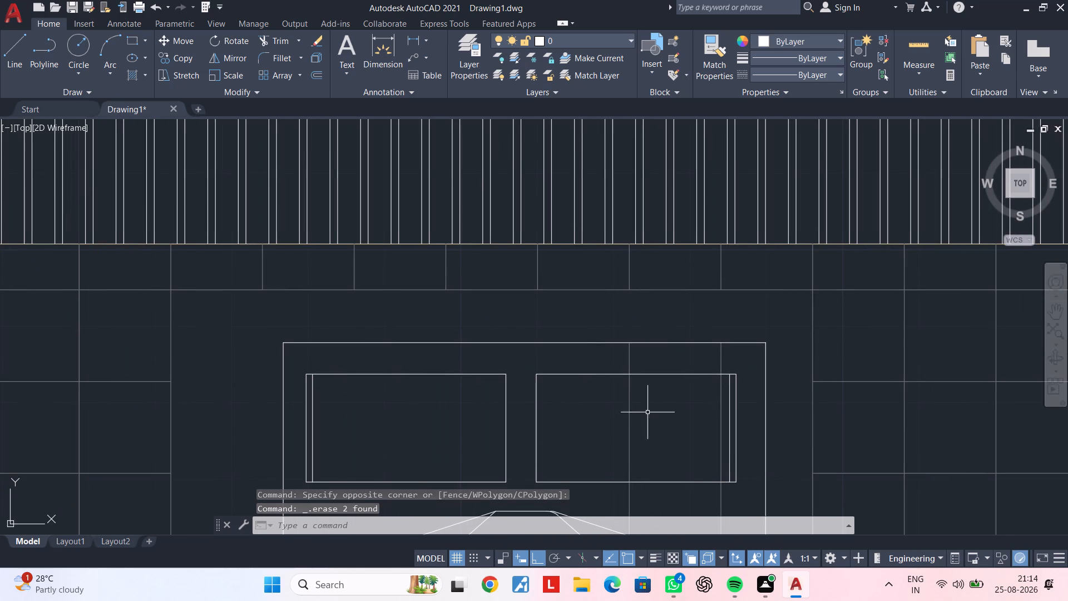
left_click(648, 412)
left_click(589, 437)
key("Delete")
middle_click_drag(636, 425, 527, 420)
scroll(619, 344, "up", 1)
left_click(635, 367)
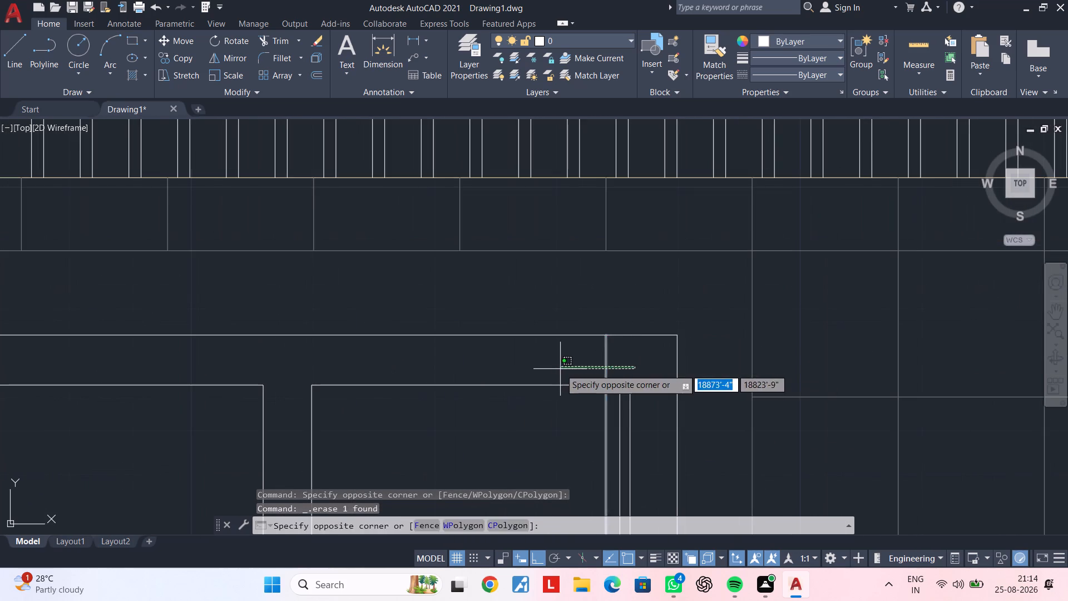
left_click(560, 369)
key("Delete")
Erase the leftover horizontal floor-tile line in the bed's lower panel, east of the vertical blanket stripes.
scroll(580, 372, "down", 2)
middle_click_drag(587, 376, 582, 312)
middle_click_drag(621, 372, 616, 321)
scroll(654, 395, "down", 1)
middle_click_drag(654, 386, 675, 276)
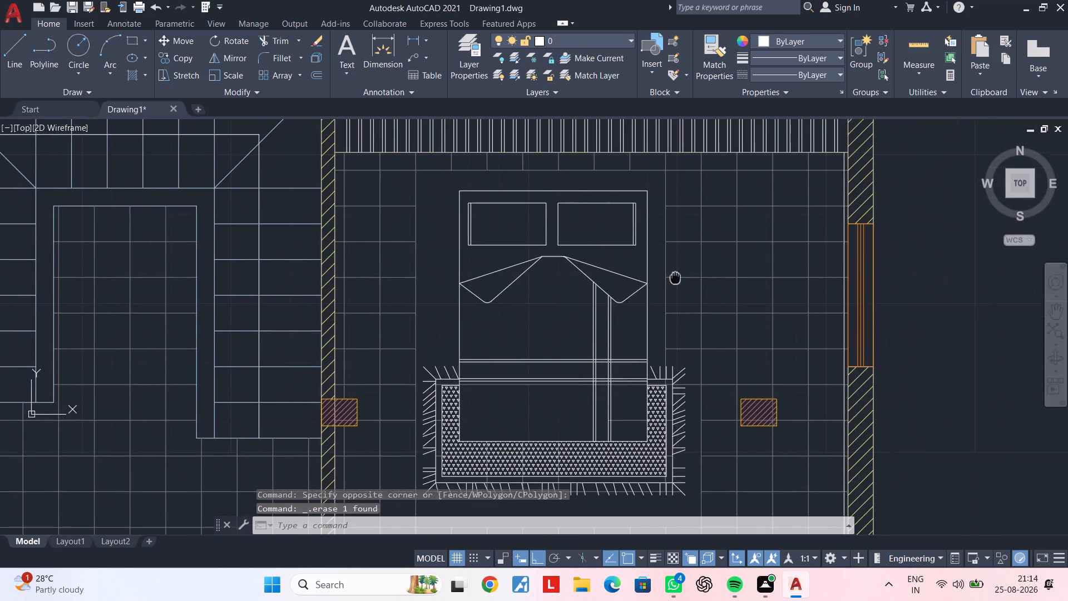
middle_click_drag(675, 276, 676, 274)
middle_click_drag(690, 388, 693, 334)
scroll(630, 366, "up", 2)
left_click(642, 392)
left_click(624, 354)
key("Delete")
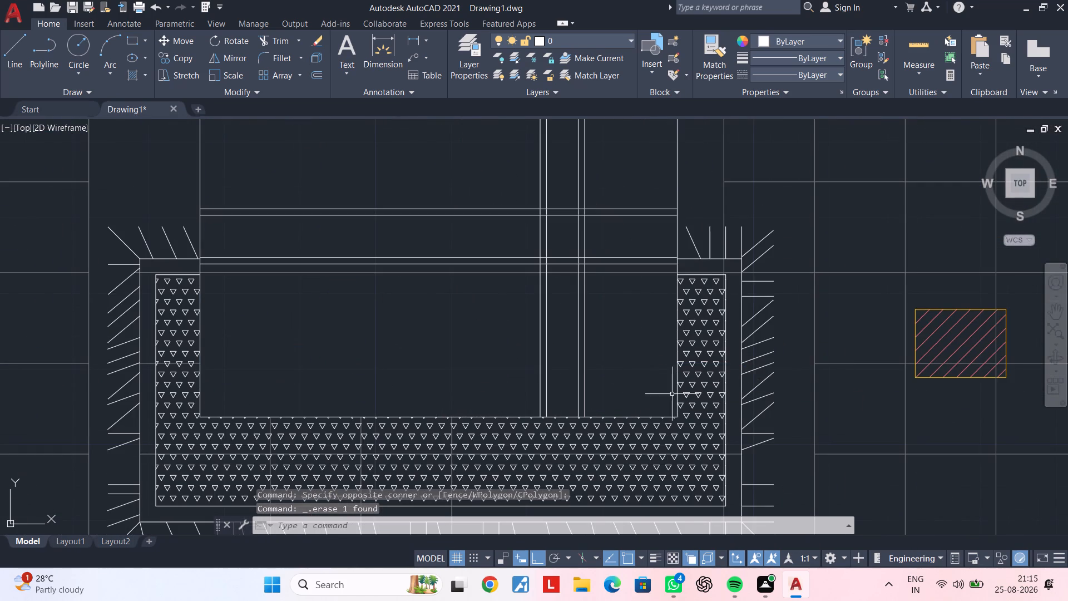
Erase the leftover horizontal tile line across the rug's southern band and the vertical one beside its east inner border.
middle_click_drag(690, 415, 691, 326)
scroll(719, 377, "up", 3)
left_click(758, 360)
left_click(757, 298)
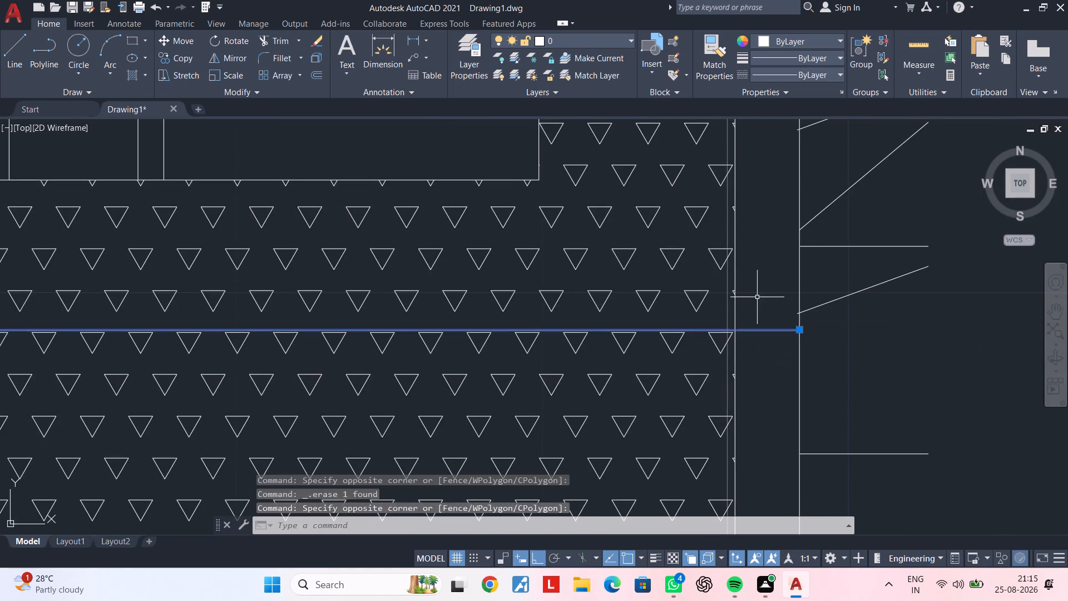
key("Delete")
scroll(720, 392, "up", 2)
left_click(735, 387)
key("Delete")
scroll(722, 388, "down", 3)
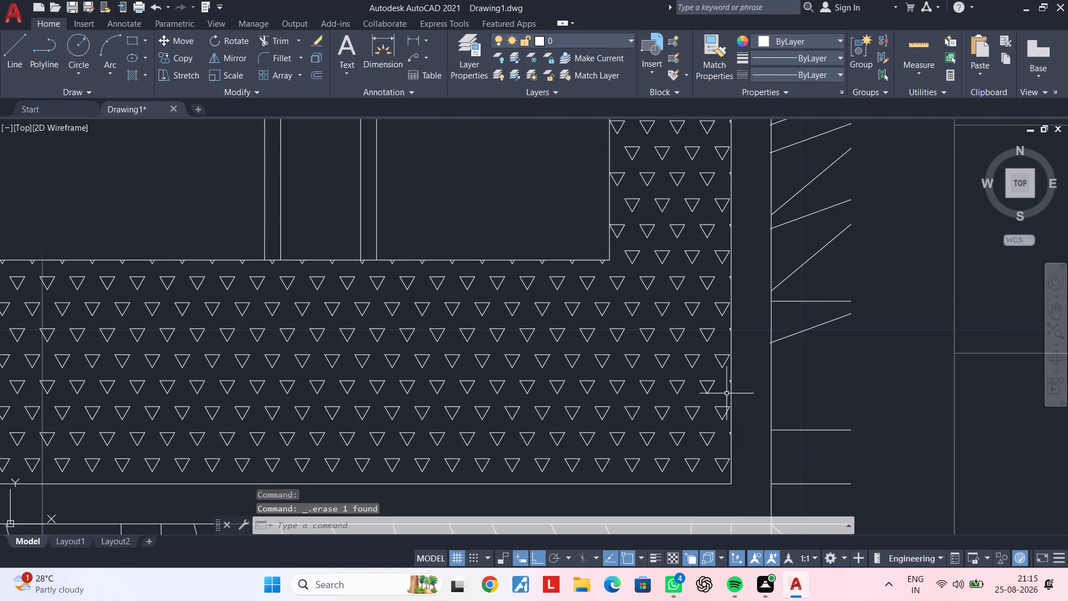
middle_click_drag(755, 412, 747, 349)
scroll(744, 416, "down", 2)
middle_click_drag(737, 431, 707, 454)
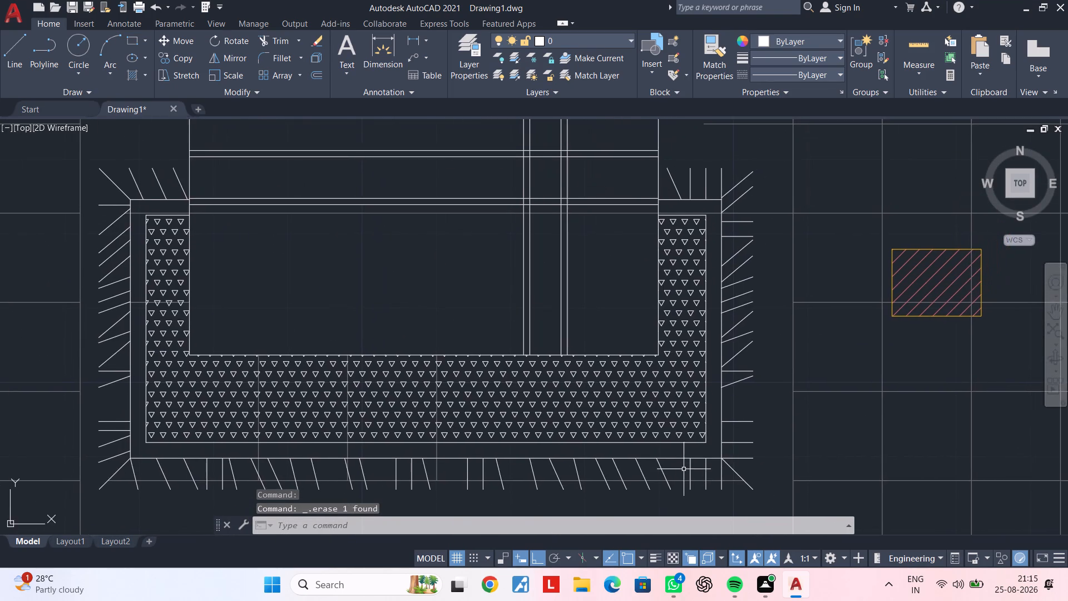
Erase the leftover horizontal floor-tile line crossing the fringe along the rug's southern edge.
middle_click_drag(683, 469, 728, 390)
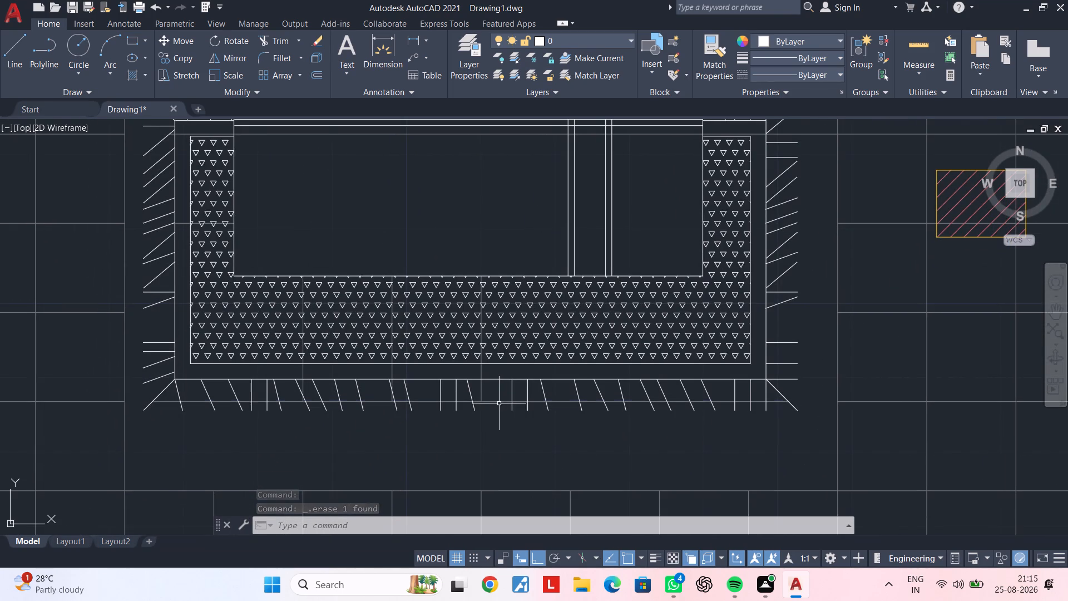
left_click(499, 403)
key("Delete")
scroll(503, 406, "down", 3)
middle_click_drag(581, 431, 583, 431)
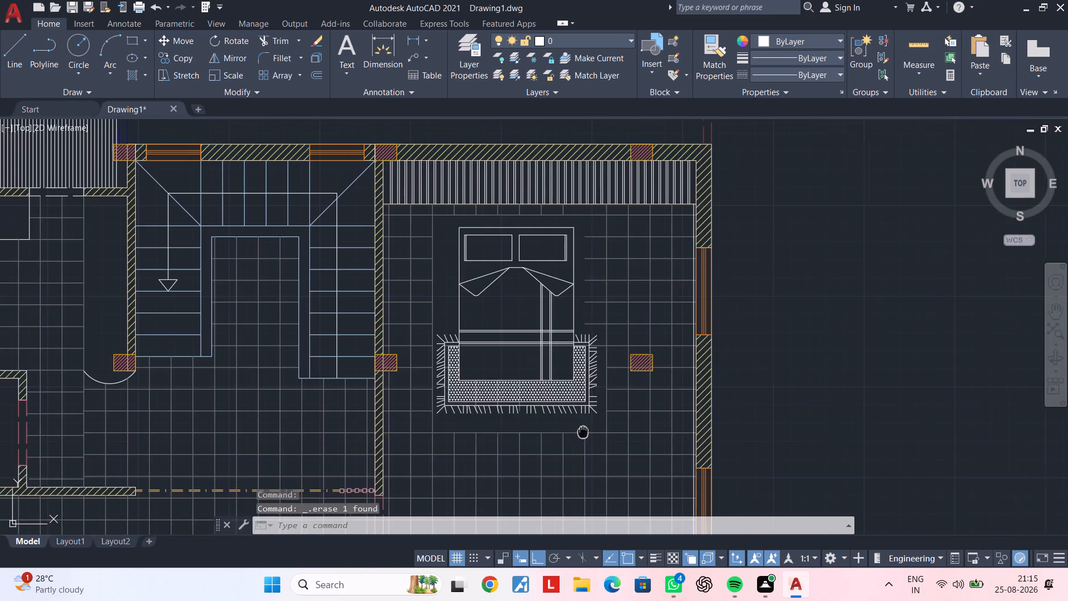
middle_click_drag(583, 431, 651, 428)
key("Escape")
key("Escape")
middle_click_drag(650, 403, 642, 465)
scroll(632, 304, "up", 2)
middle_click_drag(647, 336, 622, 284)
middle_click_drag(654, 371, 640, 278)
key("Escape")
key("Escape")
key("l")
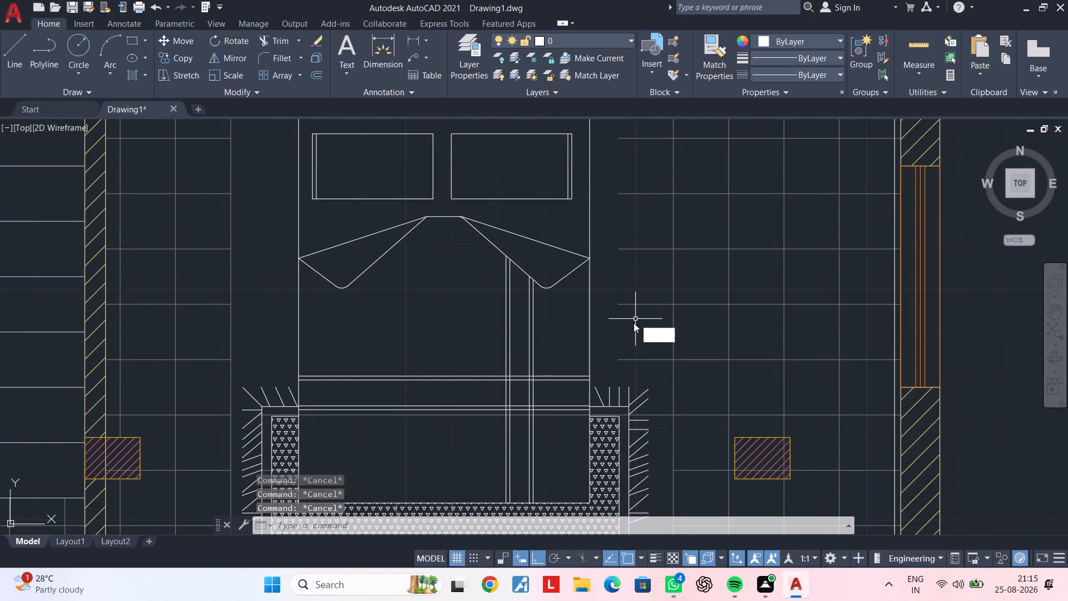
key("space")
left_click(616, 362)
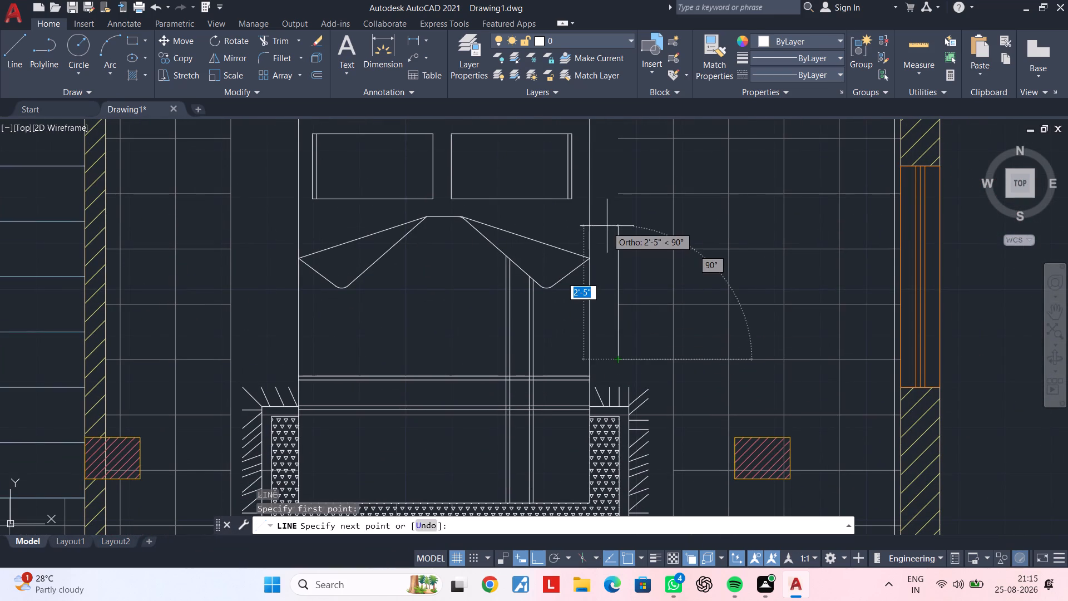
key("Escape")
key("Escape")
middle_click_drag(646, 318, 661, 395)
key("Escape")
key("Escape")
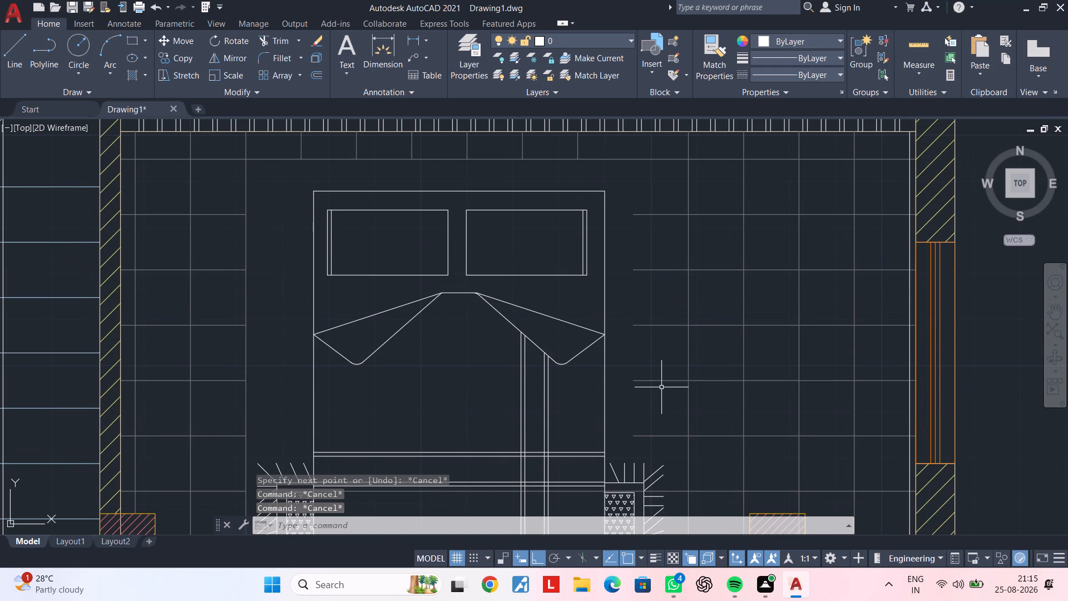
Trim the horizontal floor-tile line ends east of the bed and rug back to the nearest vertical tile line.
key("t")
key("r")
key("space")
left_click(667, 449)
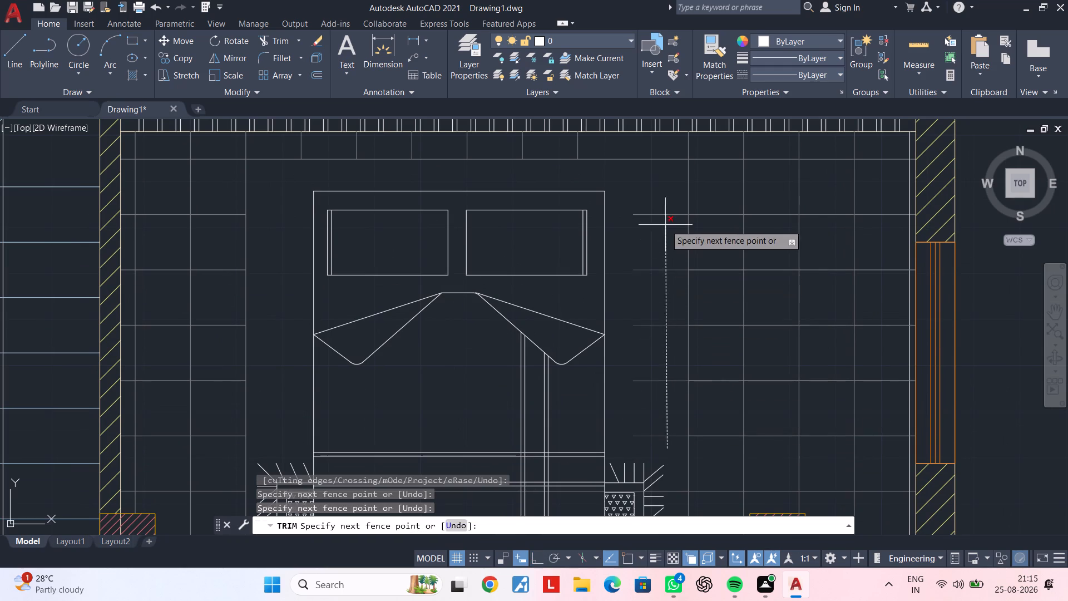
left_click(664, 198)
scroll(659, 315, "down", 2)
middle_click_drag(659, 318, 678, 249)
scroll(683, 319, "up", 2)
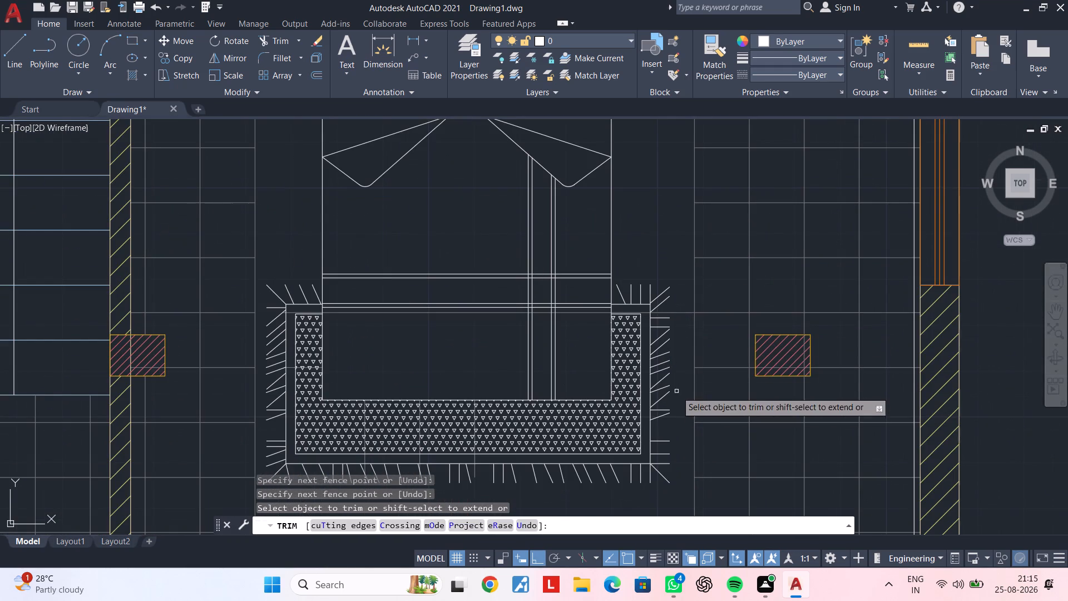
left_click(683, 322)
left_click(683, 289)
key("Escape")
Erase the leftover horizontal floor-tile line running through the rug's northeast corner.
scroll(655, 319, "up", 3)
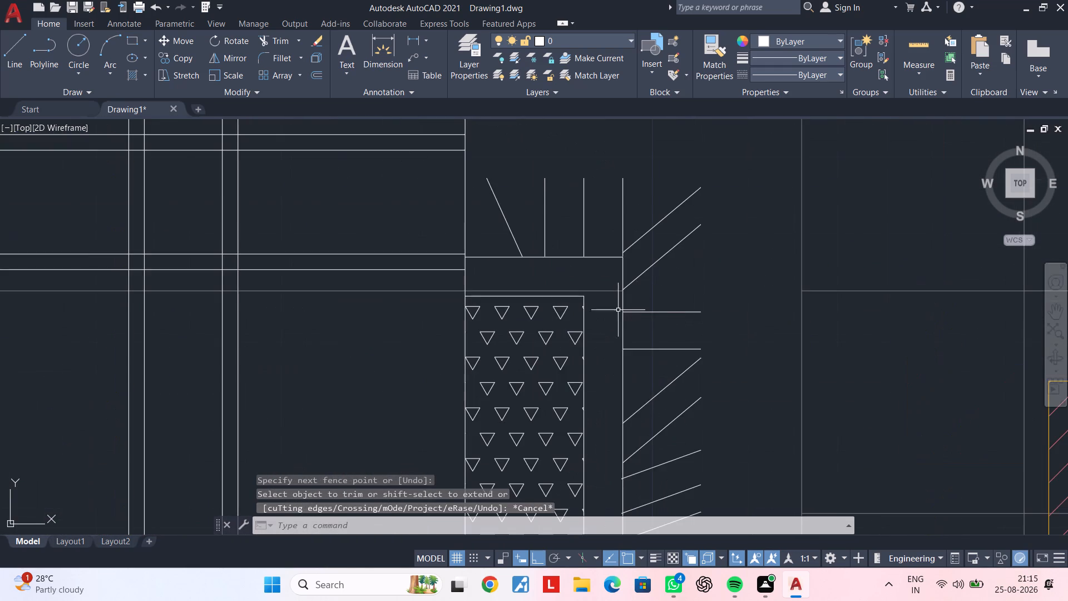
scroll(600, 292, "up", 1)
left_click(606, 316)
left_click(592, 266)
key("Delete")
scroll(597, 288, "down", 2)
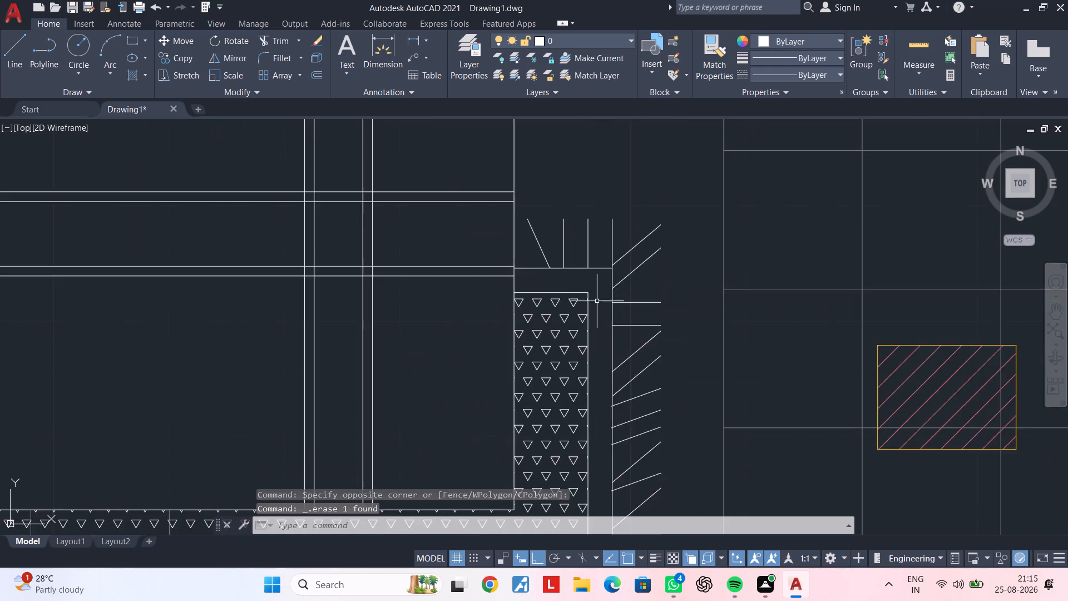
scroll(591, 333, "down", 2)
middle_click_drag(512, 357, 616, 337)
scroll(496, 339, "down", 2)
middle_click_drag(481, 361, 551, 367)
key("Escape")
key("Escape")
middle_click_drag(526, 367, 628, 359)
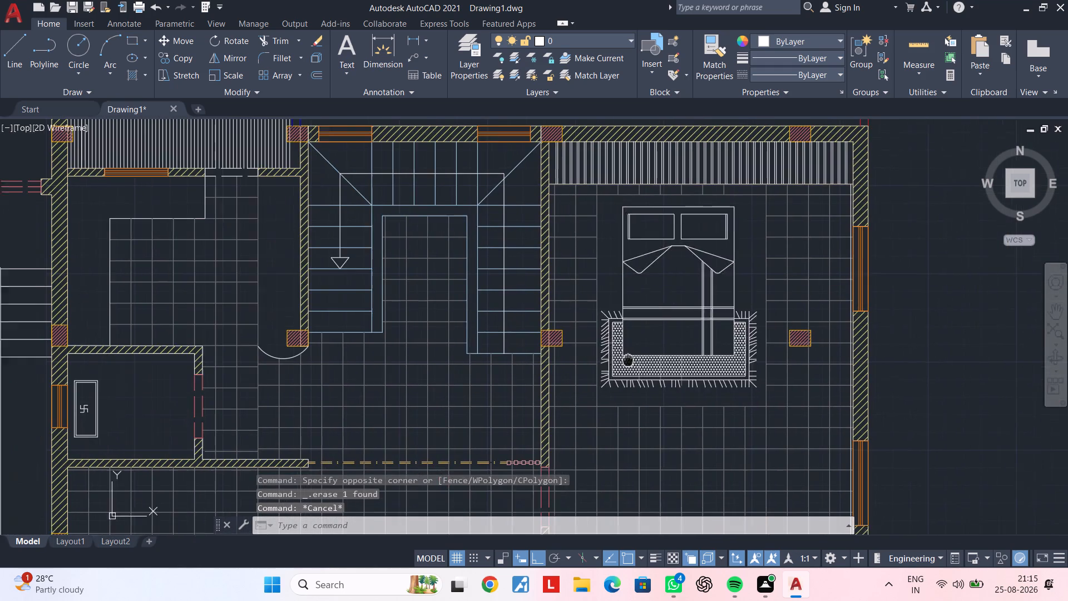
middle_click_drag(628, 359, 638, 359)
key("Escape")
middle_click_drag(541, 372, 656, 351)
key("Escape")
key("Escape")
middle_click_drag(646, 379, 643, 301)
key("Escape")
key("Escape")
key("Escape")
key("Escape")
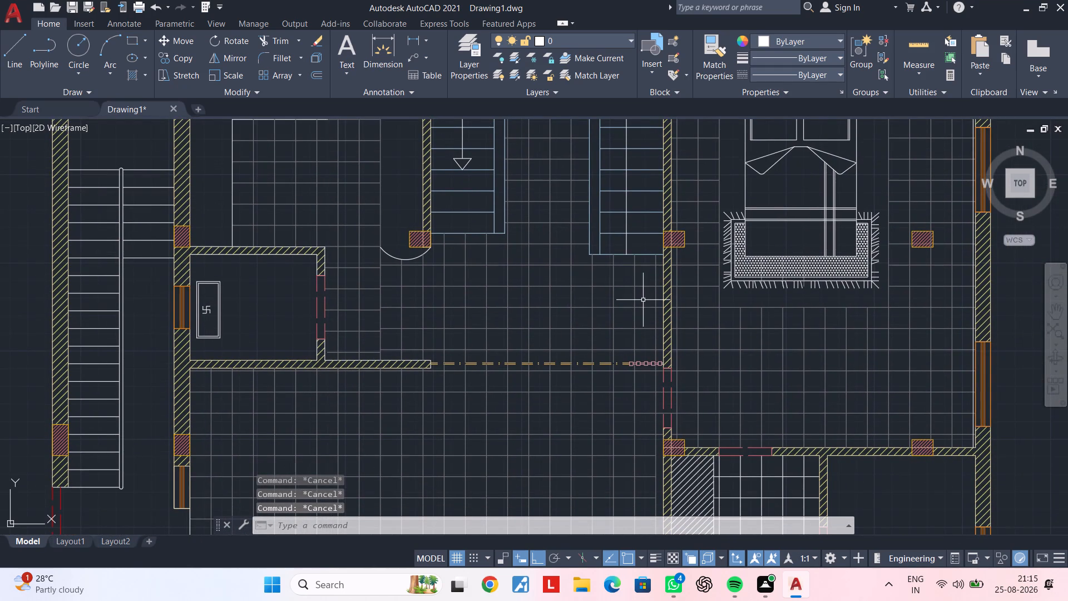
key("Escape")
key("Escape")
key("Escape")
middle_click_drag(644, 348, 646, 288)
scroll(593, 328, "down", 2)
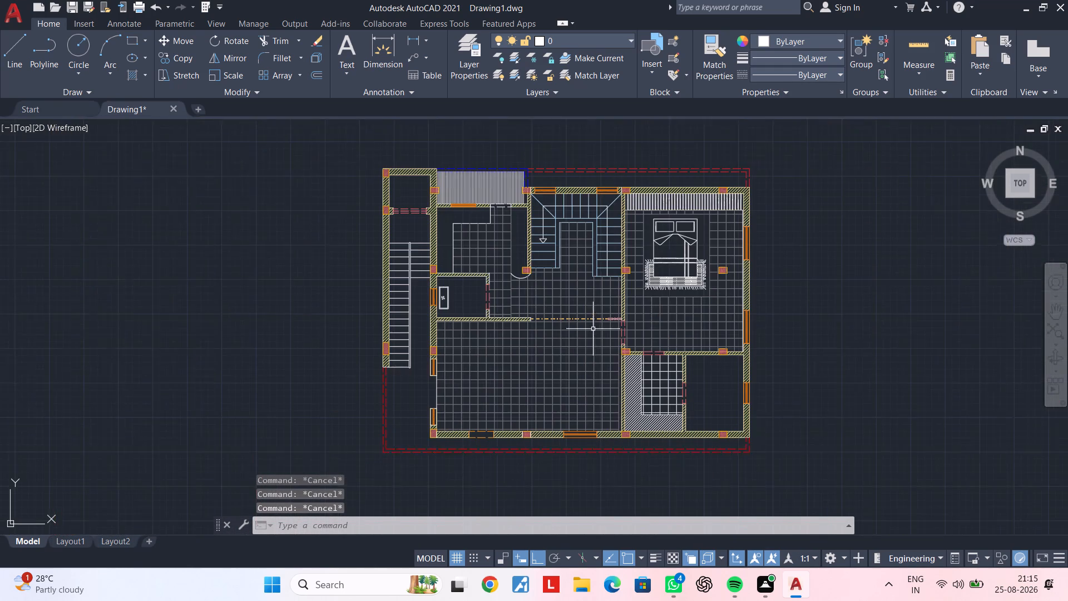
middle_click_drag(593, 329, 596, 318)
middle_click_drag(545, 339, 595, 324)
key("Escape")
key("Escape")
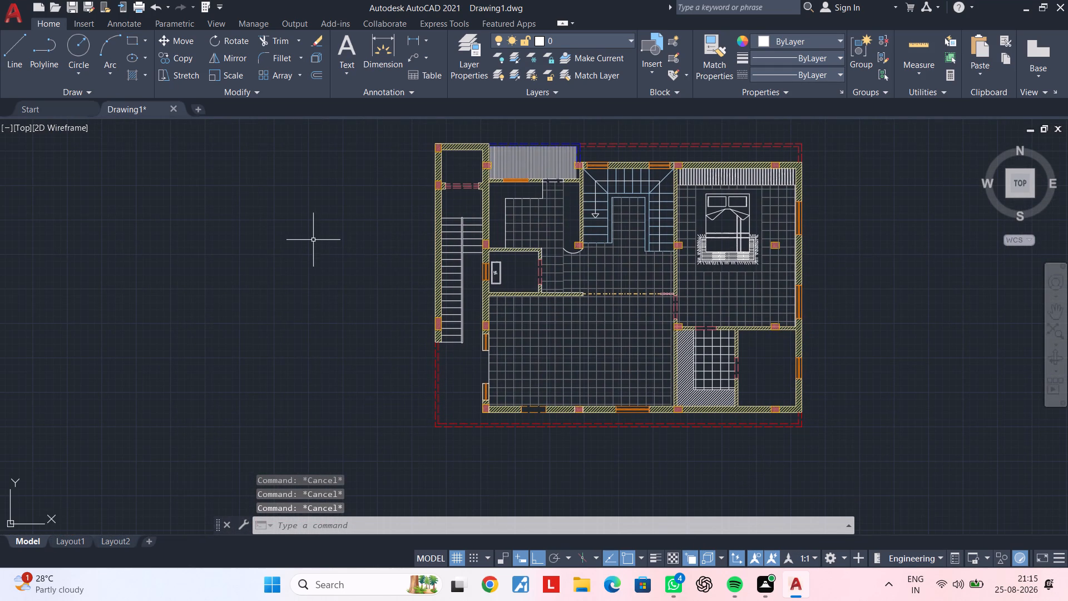
Open DesignCenter and load the blocks of the drawing 01-13-cad-blocks-net-sofa-armchairs-designs.dwg.
key("a")
key("d")
key("c")
left_click(377, 277)
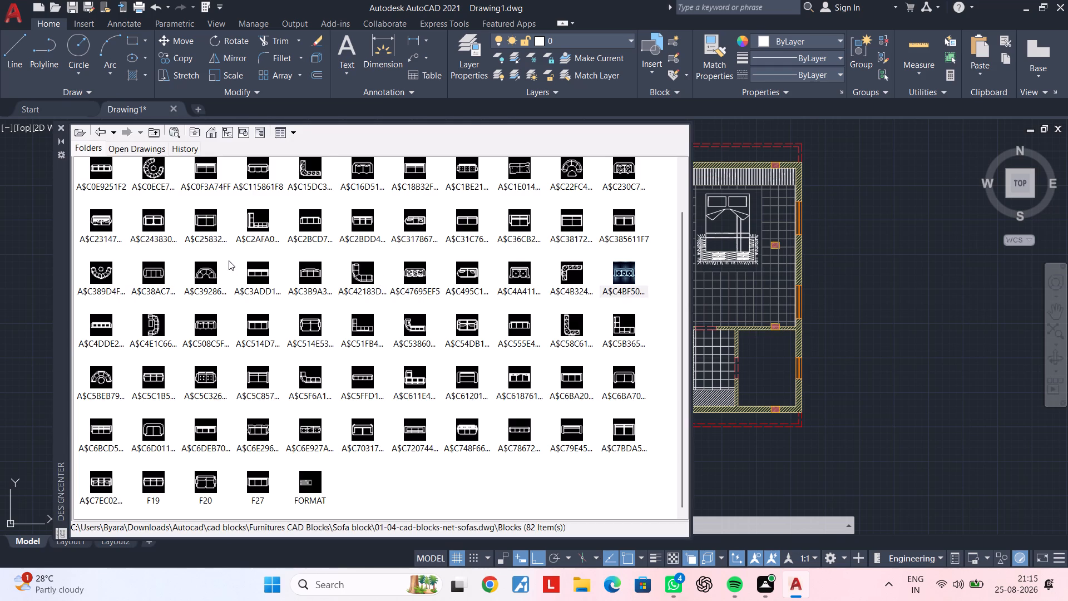
left_click(72, 134)
double_click(454, 192)
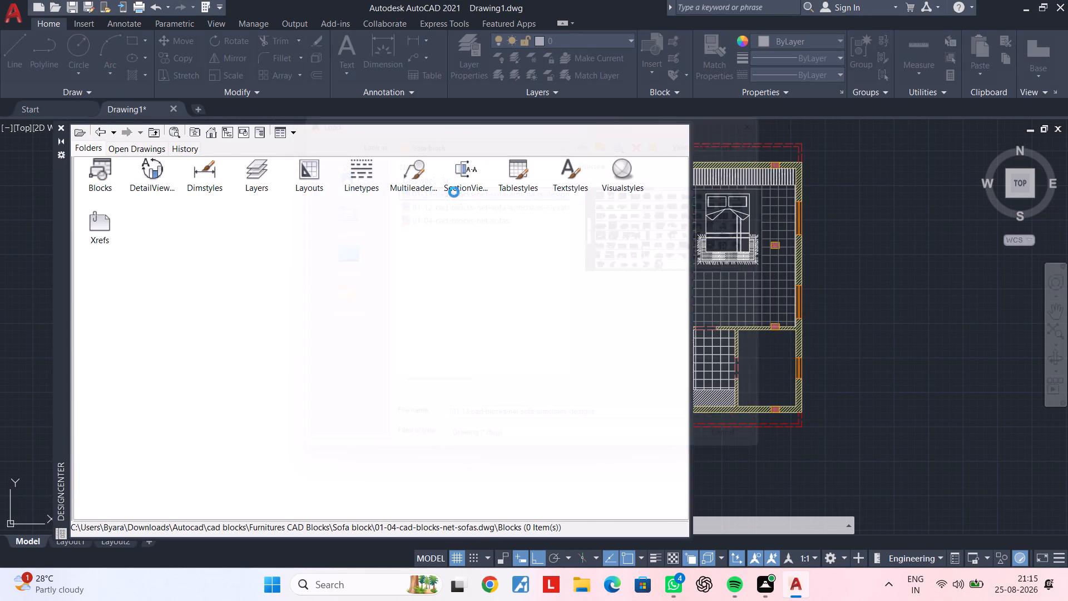
double_click(100, 177)
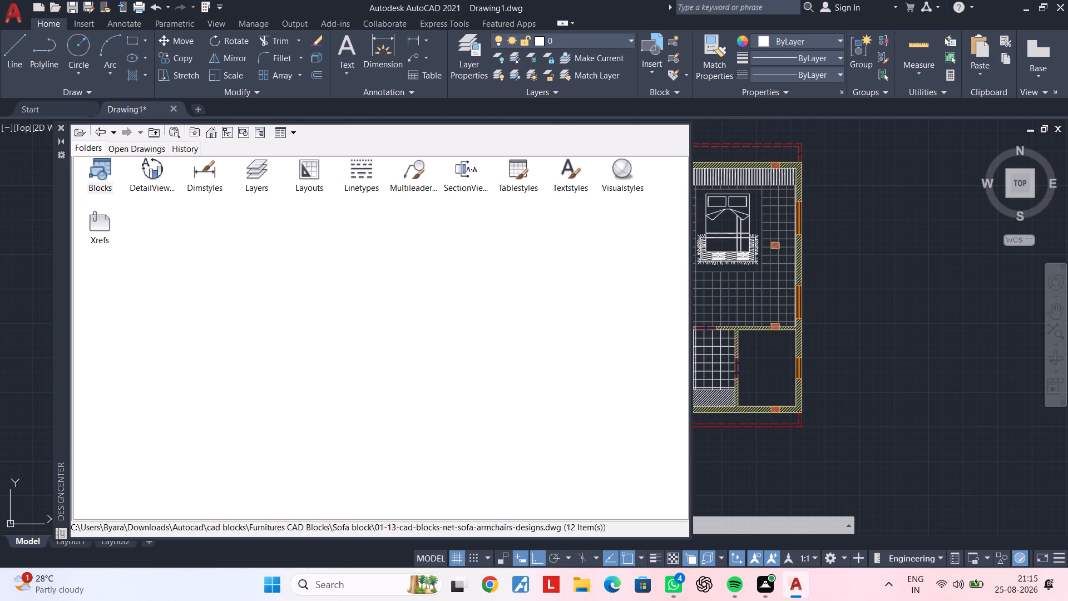
double_click(93, 169)
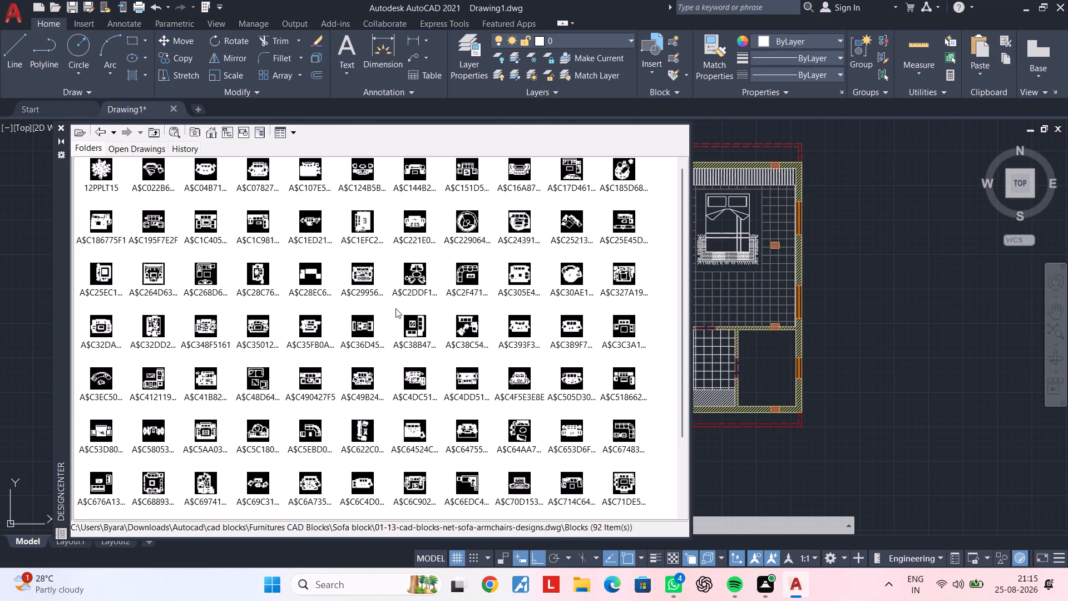
Insert the sofa set block A$C29956593, with rug, coffee table and plant, in the empty area east of the floor plan.
left_click(359, 276)
double_click(359, 276)
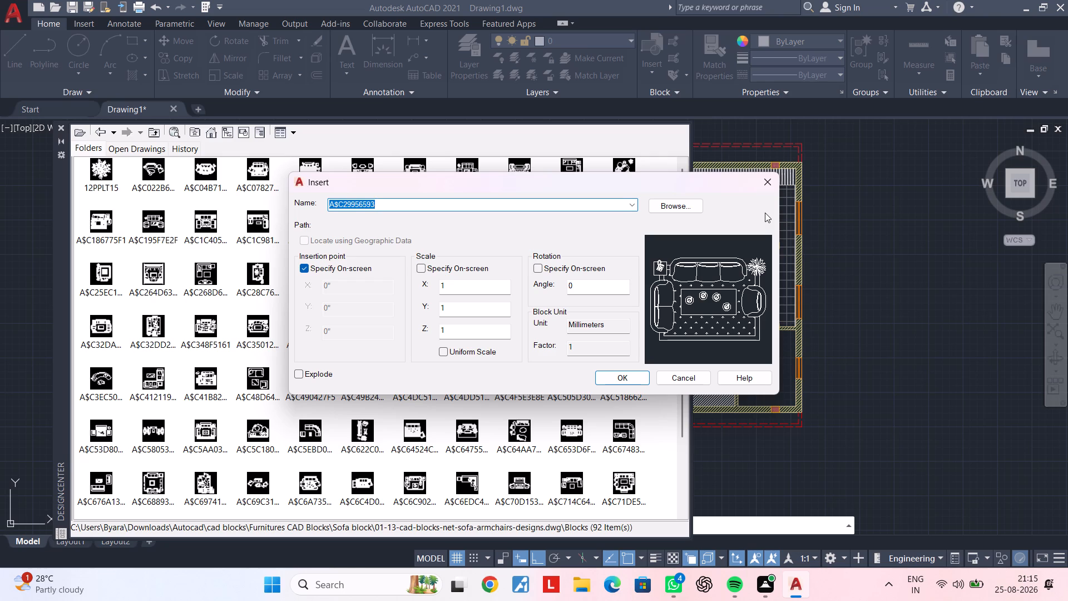
left_click(632, 377)
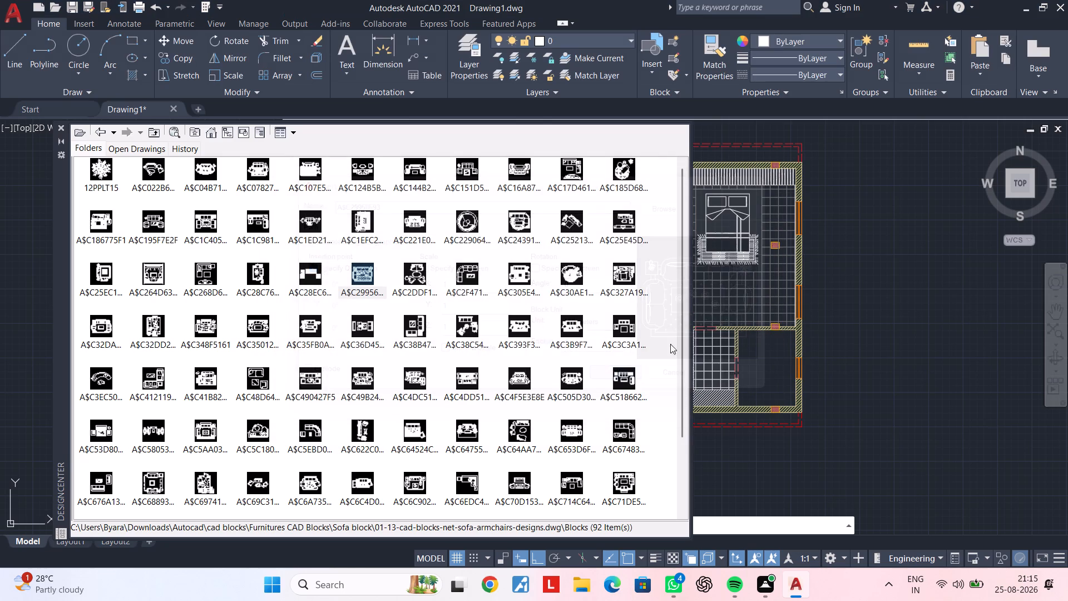
left_click_drag(355, 274, 922, 276)
left_click_drag(922, 276, 899, 282)
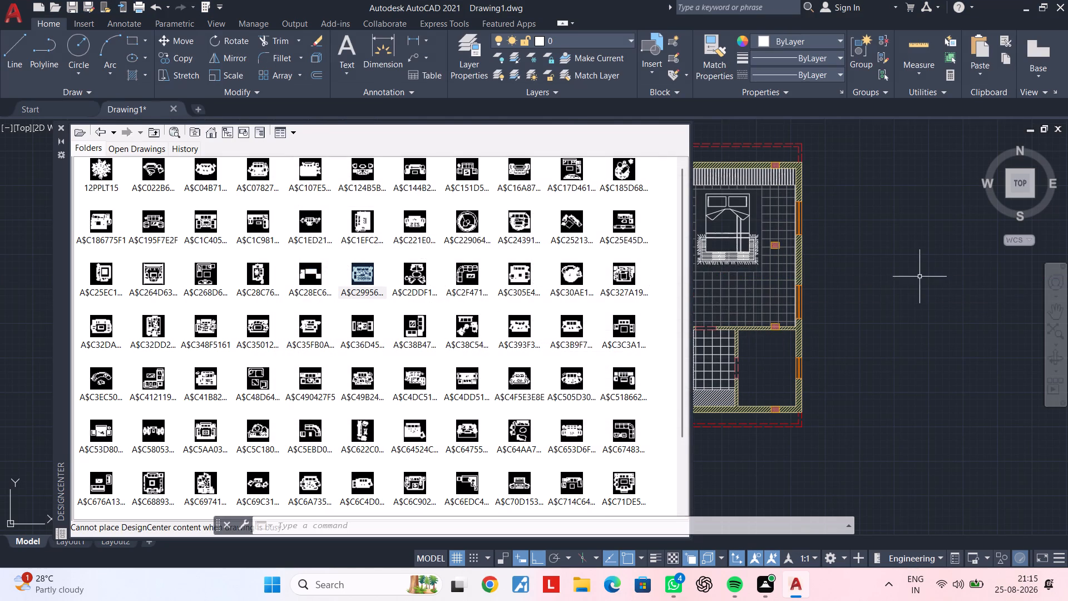
left_click_drag(899, 282, 871, 288)
scroll(877, 288, "down", 3)
middle_click_drag(830, 308, 634, 355)
scroll(848, 292, "down", 1)
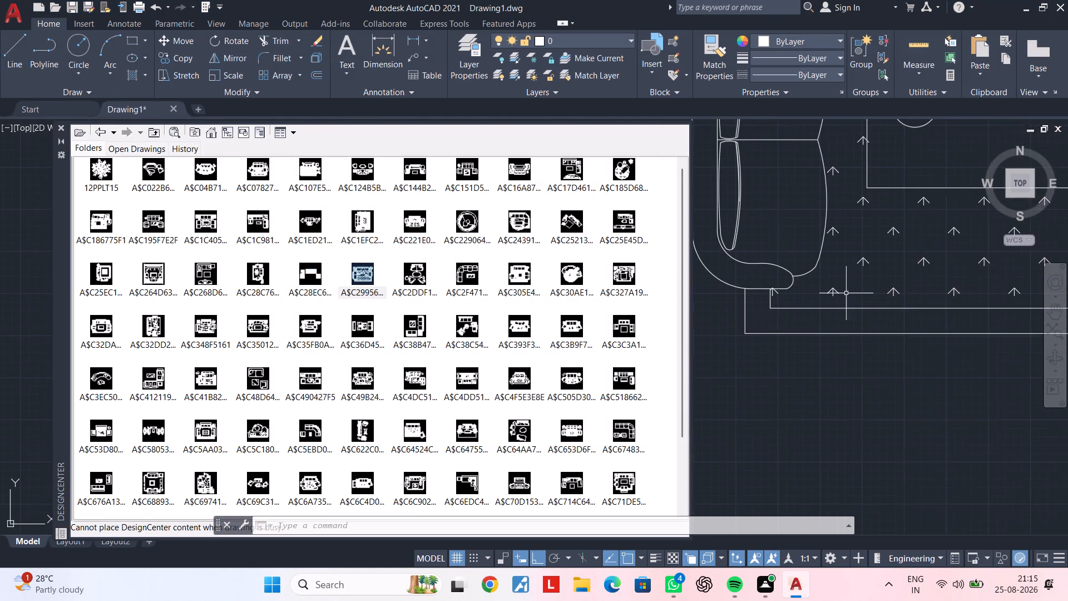
scroll(848, 292, "down", 2)
middle_click_drag(850, 333, 835, 384)
key("Escape")
key("Escape")
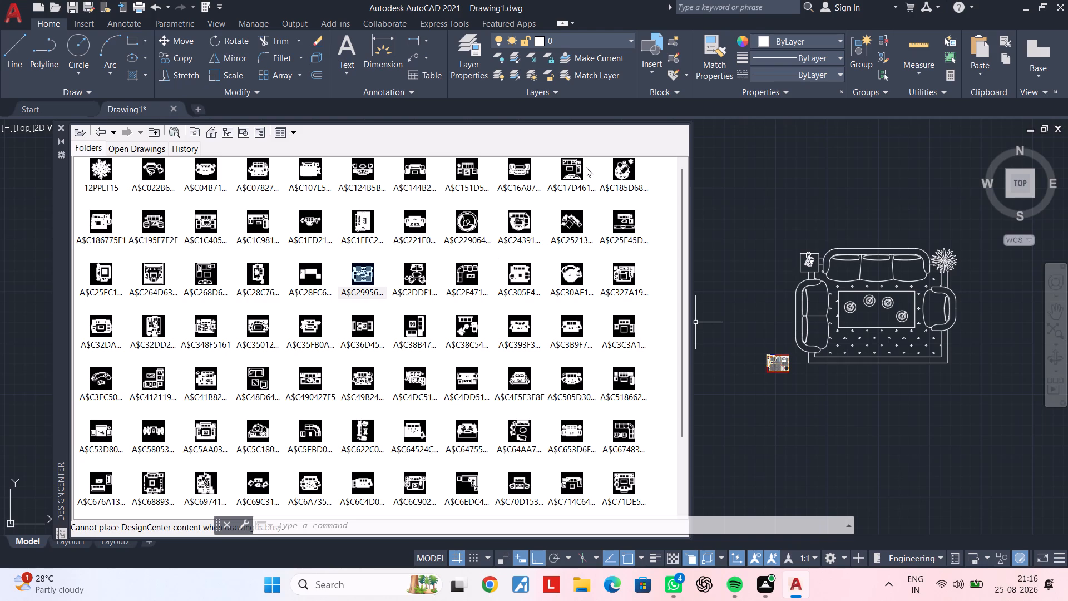
Scale the inserted sofa set block down freehand from a base point near its three-seat sofa.
left_click(878, 285)
left_click(853, 286)
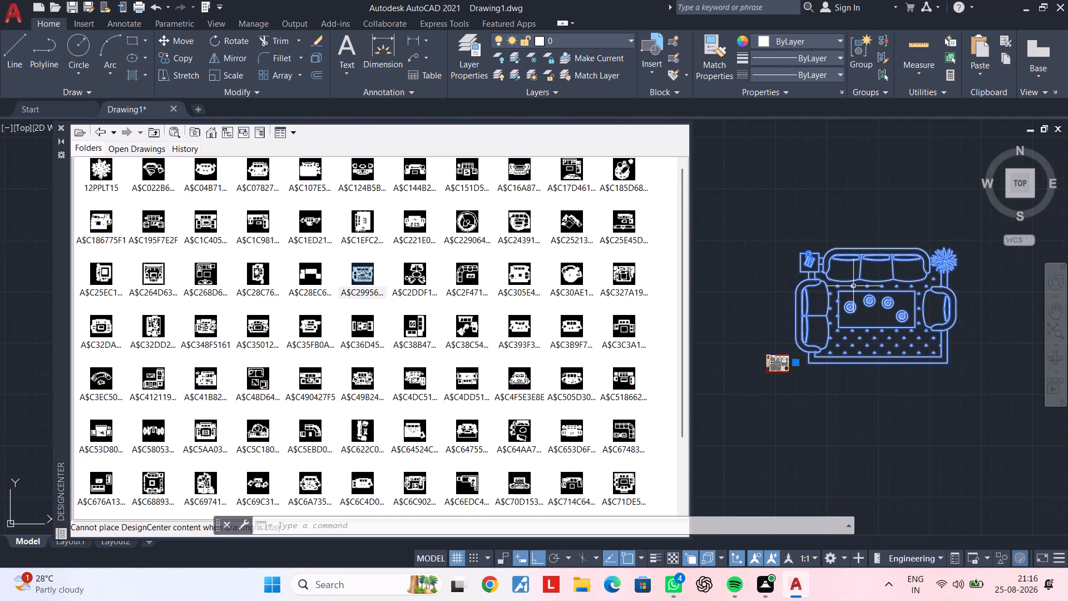
type("sc")
key("space")
left_click(853, 286)
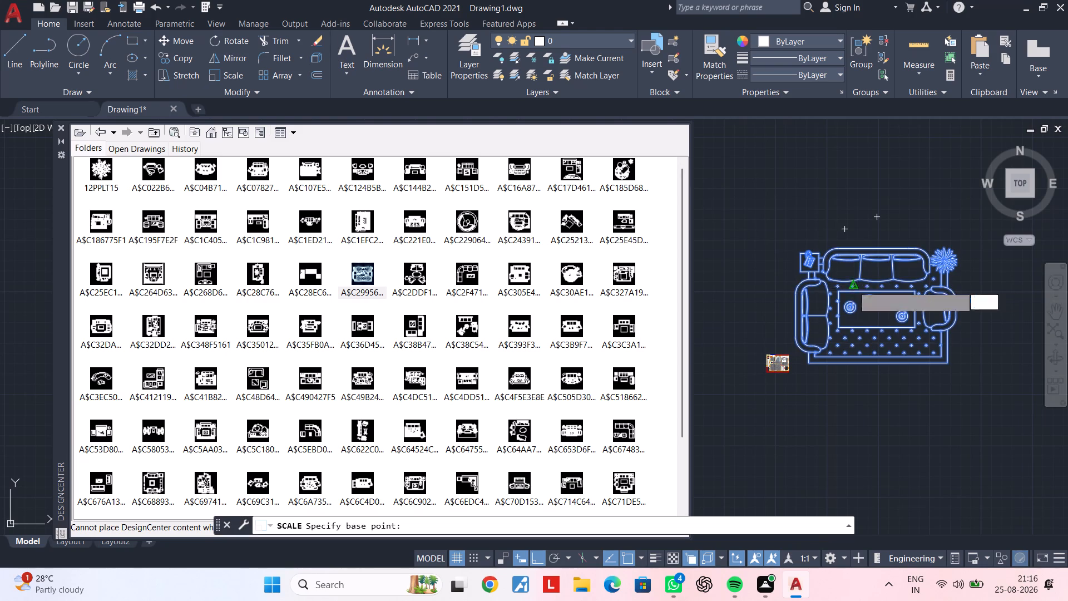
left_click(867, 288)
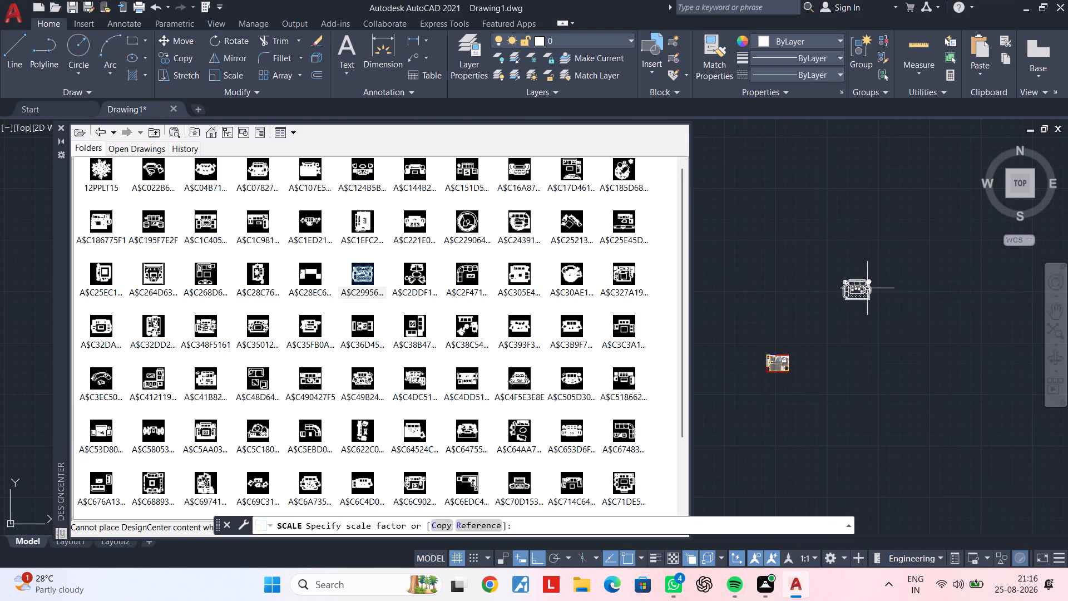
Move the sofa set block onto the floor plan over the large tiled room, with Ortho turned off.
scroll(872, 286, "up", 2)
left_click(852, 294)
left_click(833, 300)
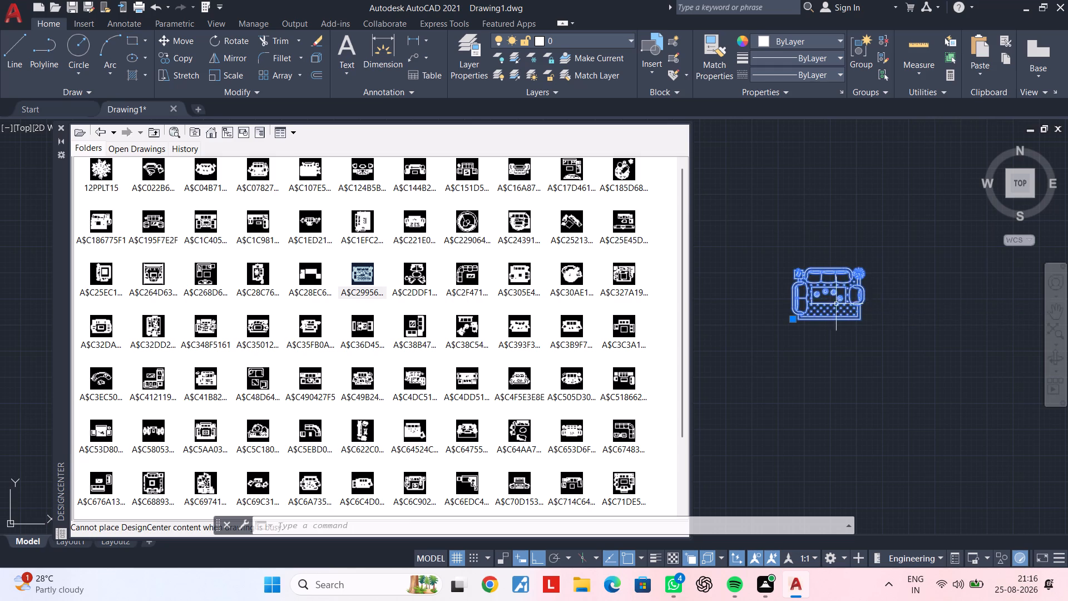
scroll(810, 318, "down", 1)
middle_click_drag(782, 348, 939, 302)
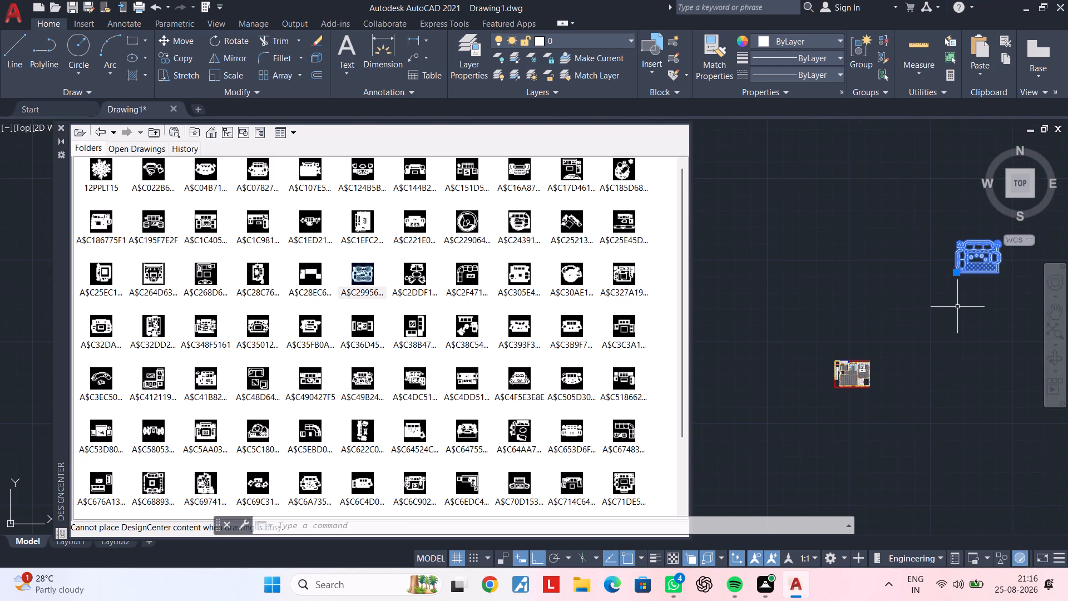
key("m")
key("space")
left_click(978, 263)
scroll(833, 387, "up", 2)
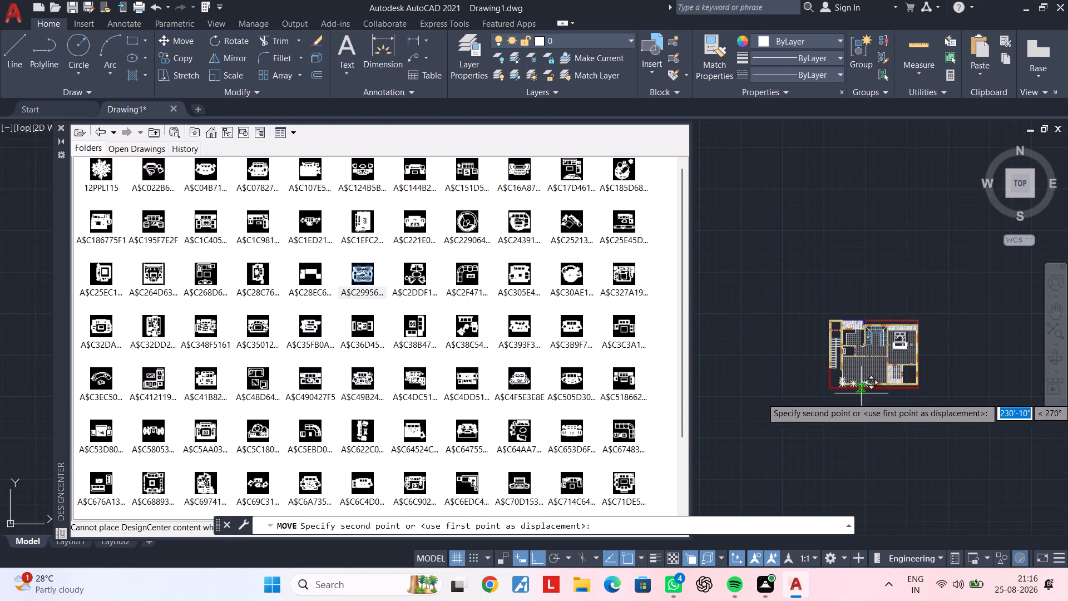
left_click(536, 555)
scroll(878, 412, "up", 2)
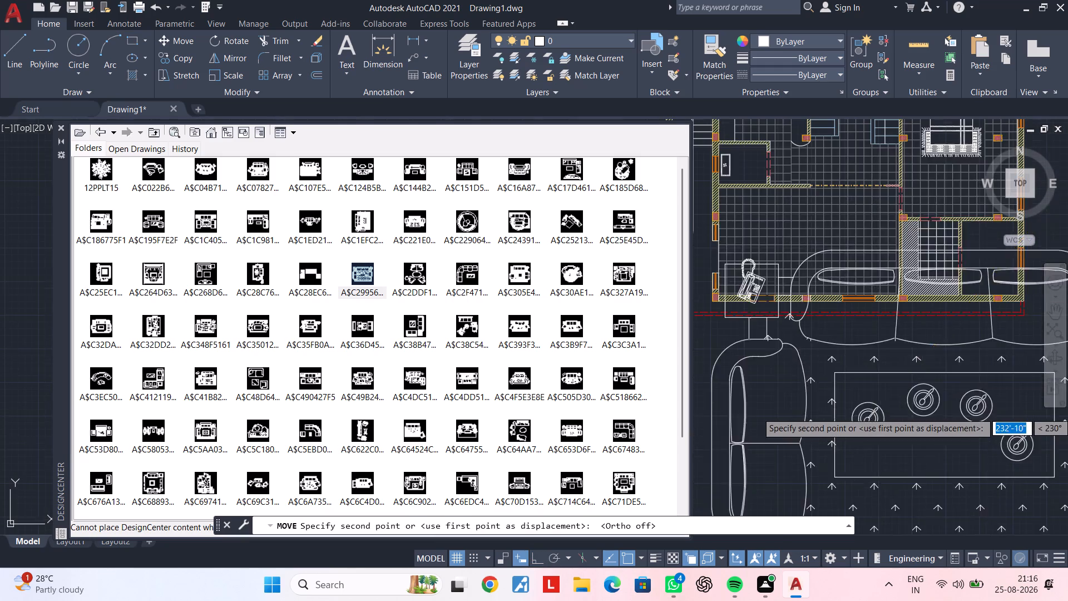
scroll(878, 412, "up", 1)
scroll(837, 307, "down", 1)
middle_click_drag(845, 322, 874, 391)
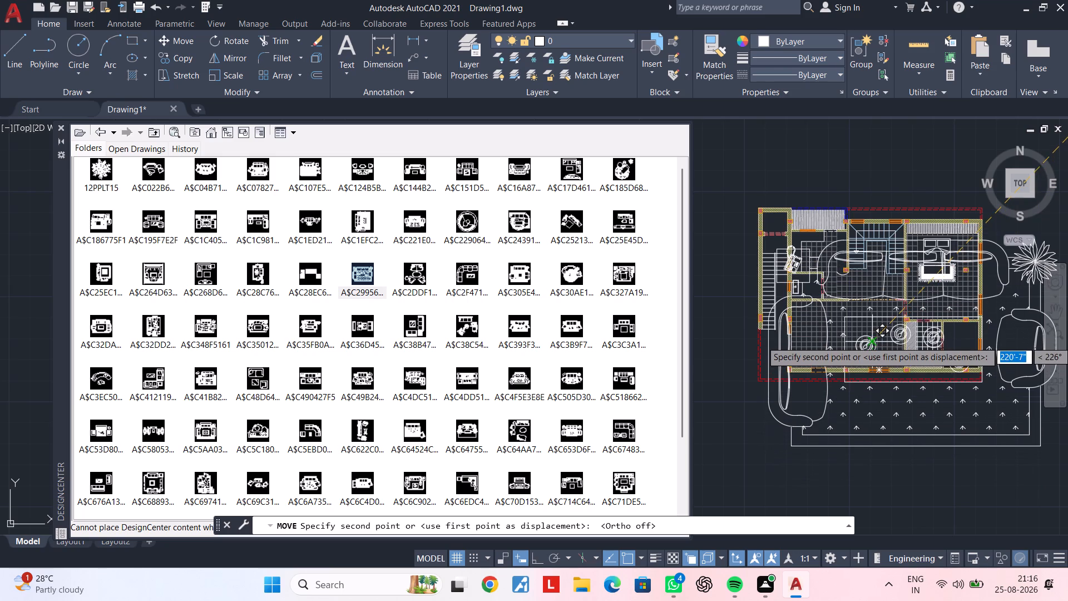
left_click(869, 341)
key("Escape")
key("Escape")
Scale the sofa set block down again from a base point south of the plan, roughly to fit the plan's furniture.
left_click(838, 436)
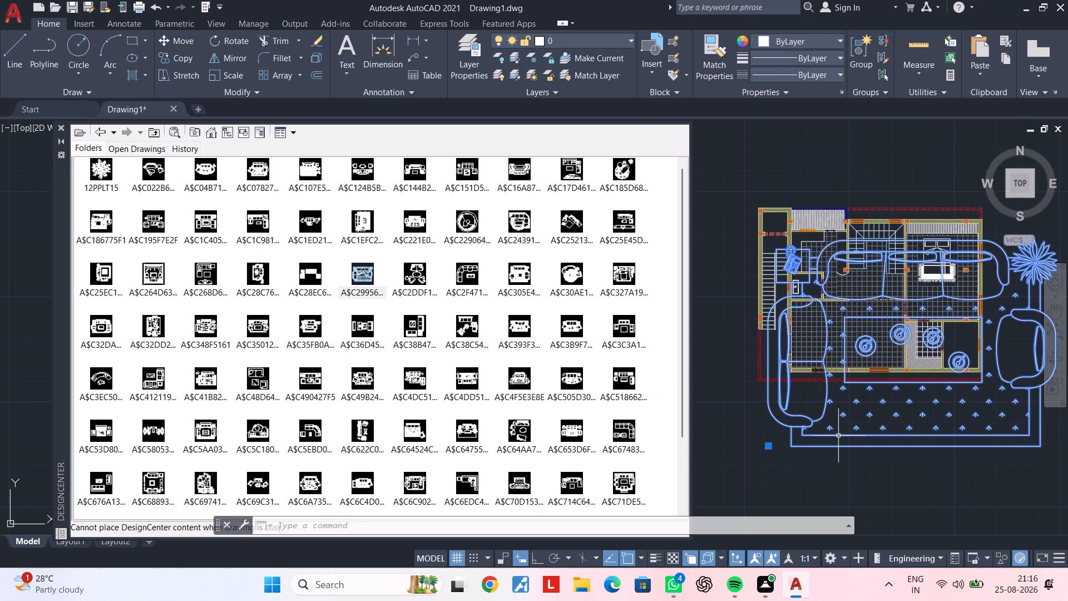
key("s")
key("c")
key("space")
left_click(844, 434)
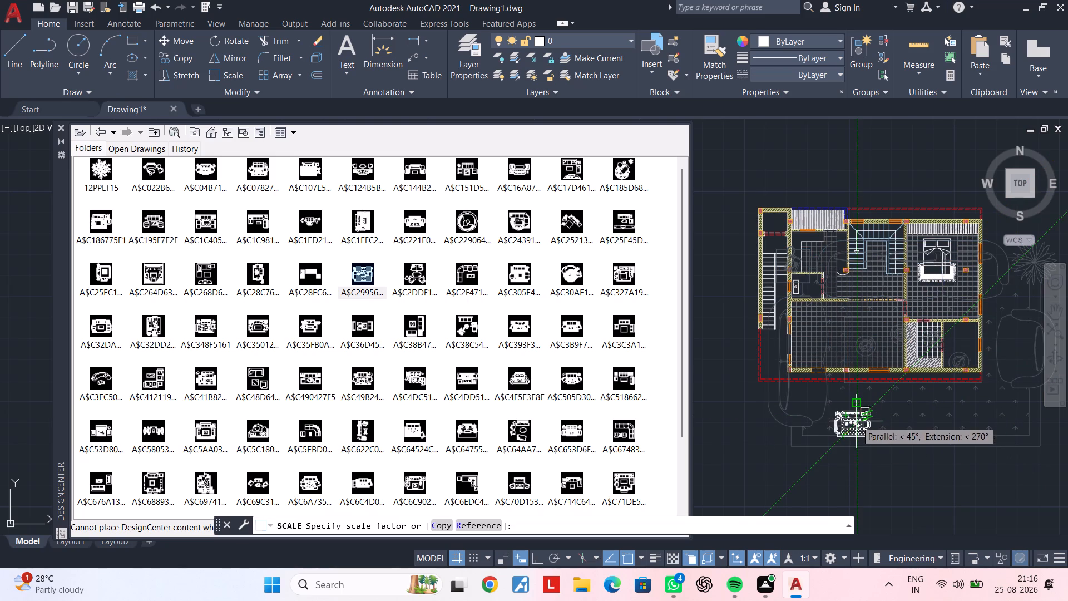
left_click(856, 421)
scroll(863, 421, "up", 2)
middle_click_drag(887, 421, 956, 401)
key("Escape")
scroll(959, 405, "down", 1)
middle_click_drag(961, 406, 950, 430)
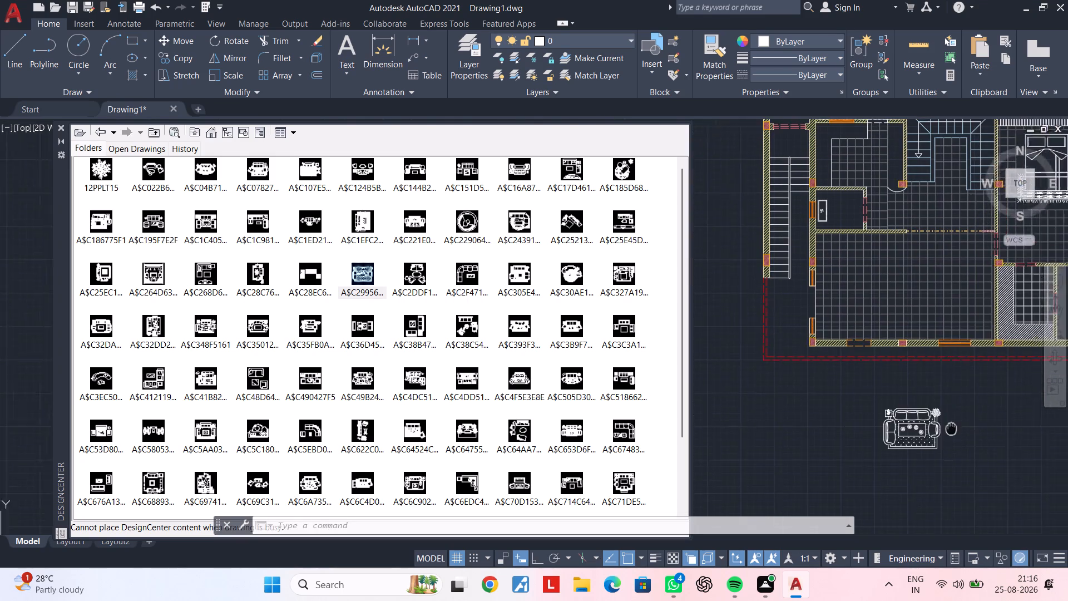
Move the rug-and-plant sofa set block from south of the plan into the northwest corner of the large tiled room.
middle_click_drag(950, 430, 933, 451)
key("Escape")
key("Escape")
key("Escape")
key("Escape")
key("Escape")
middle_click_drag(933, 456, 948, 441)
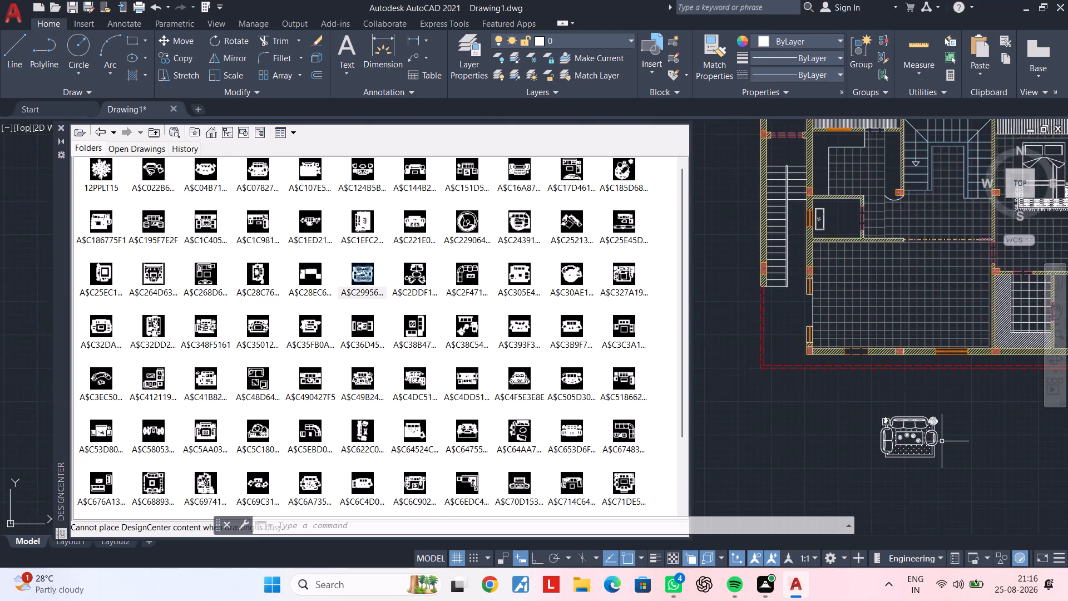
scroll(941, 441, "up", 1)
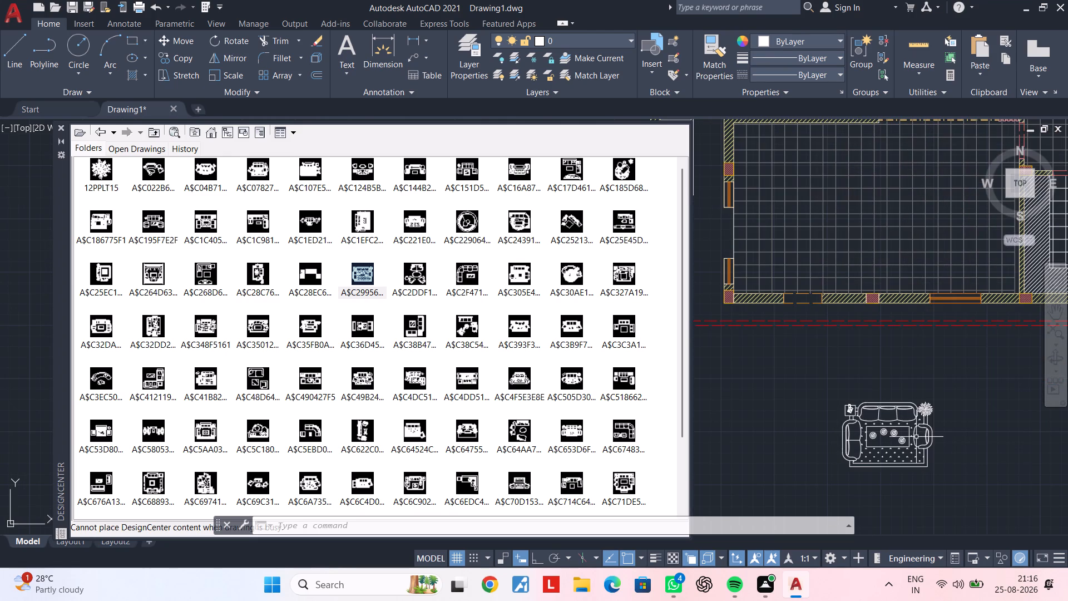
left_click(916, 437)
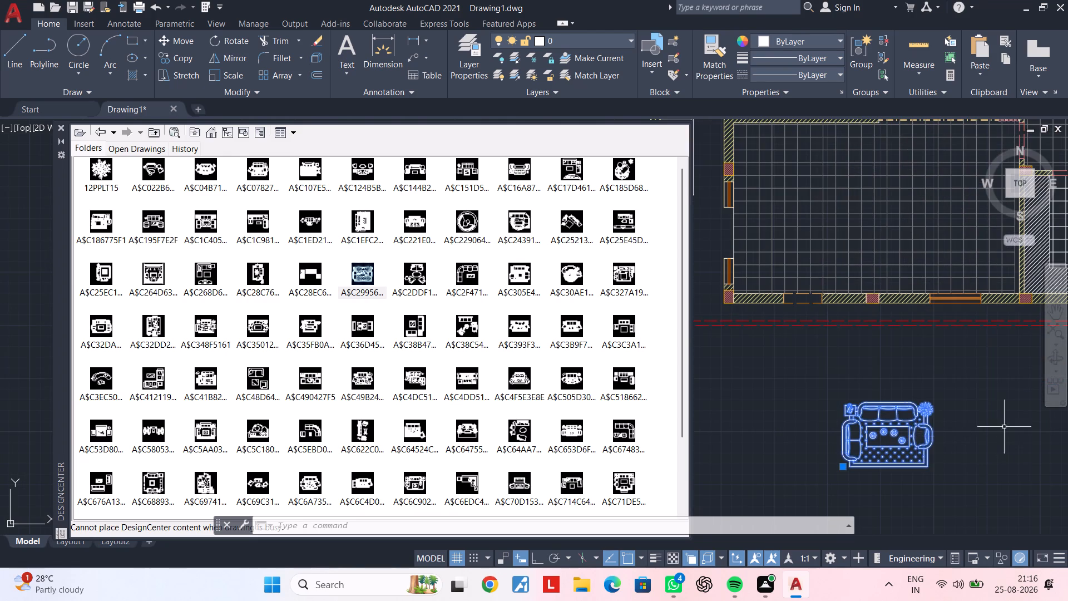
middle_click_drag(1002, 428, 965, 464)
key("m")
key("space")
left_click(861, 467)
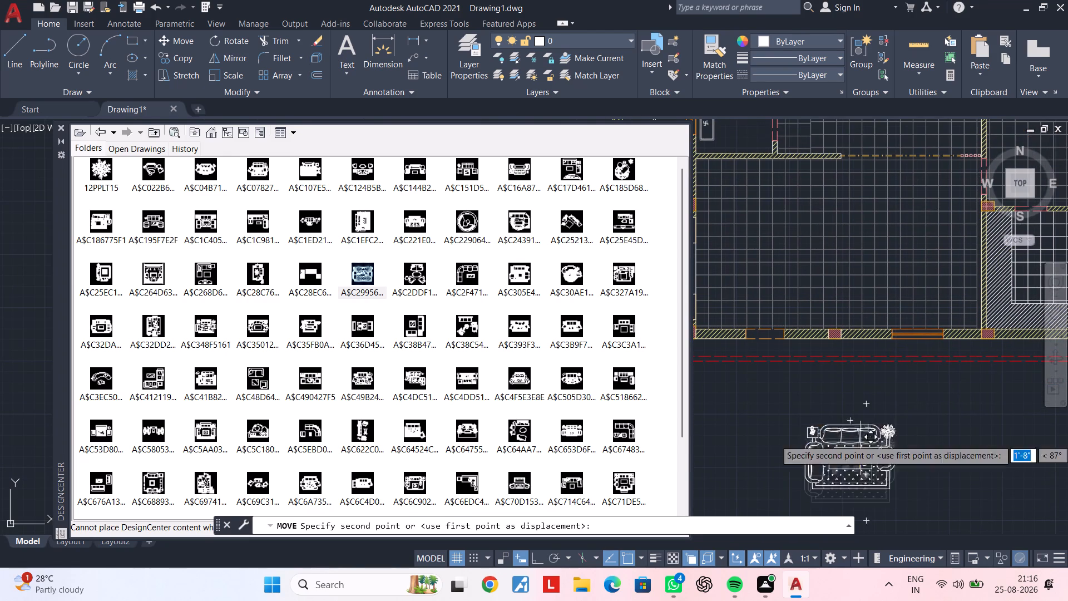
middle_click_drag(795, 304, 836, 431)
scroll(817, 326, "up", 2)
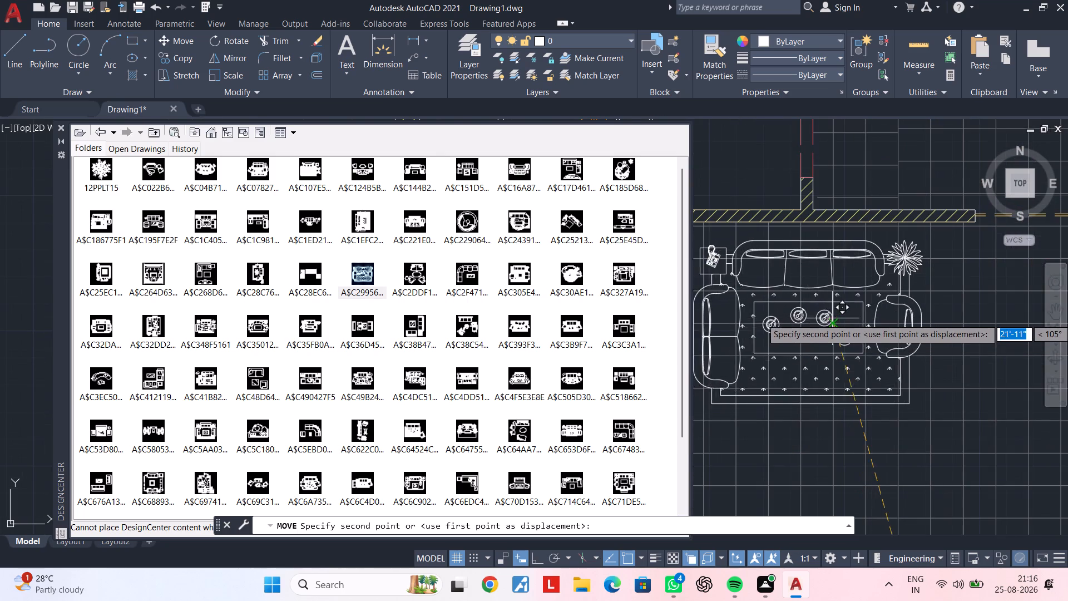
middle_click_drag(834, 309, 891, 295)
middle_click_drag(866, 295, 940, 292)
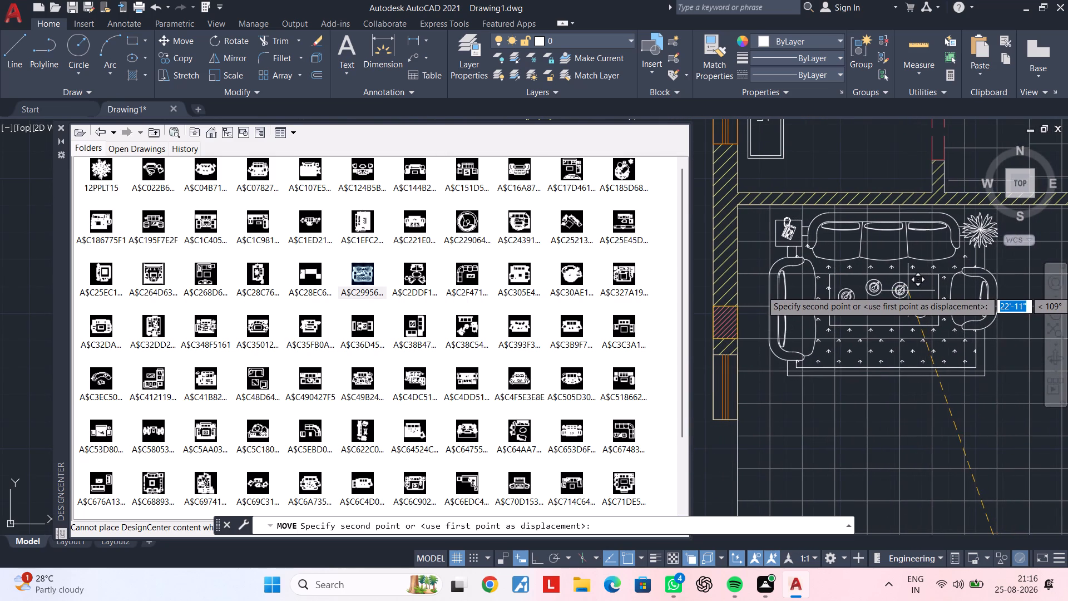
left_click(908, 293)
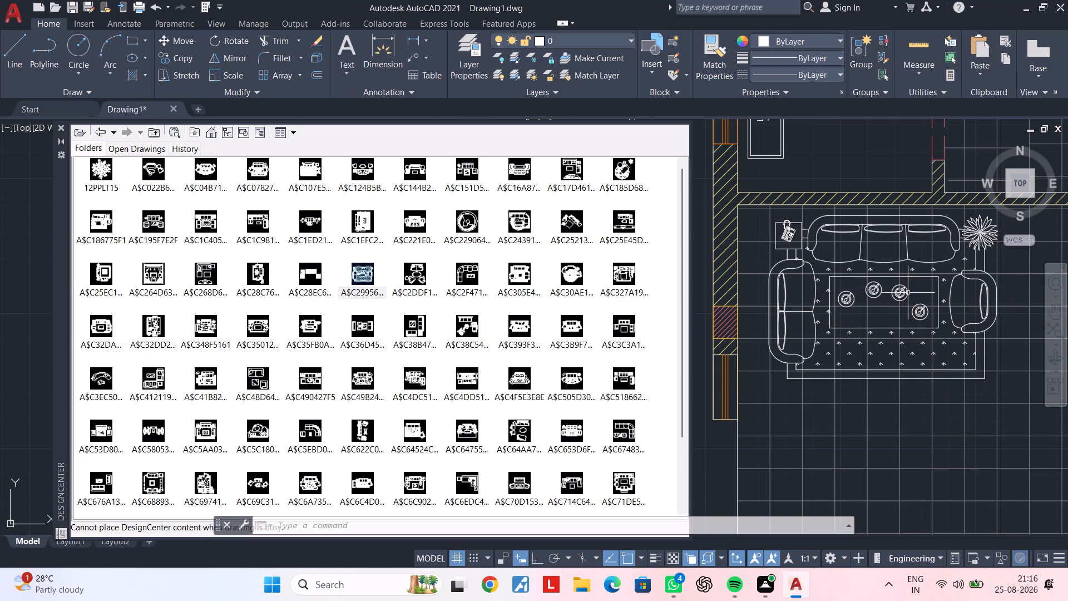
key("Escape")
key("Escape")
Preview the sofa set blocks A$C1C4057EB and A$C144B2C1F in the Insert dialog without placing them.
scroll(929, 306, "down", 2)
middle_click_drag(938, 314, 743, 313)
middle_click_drag(827, 341, 899, 332)
key("Escape")
key("Escape")
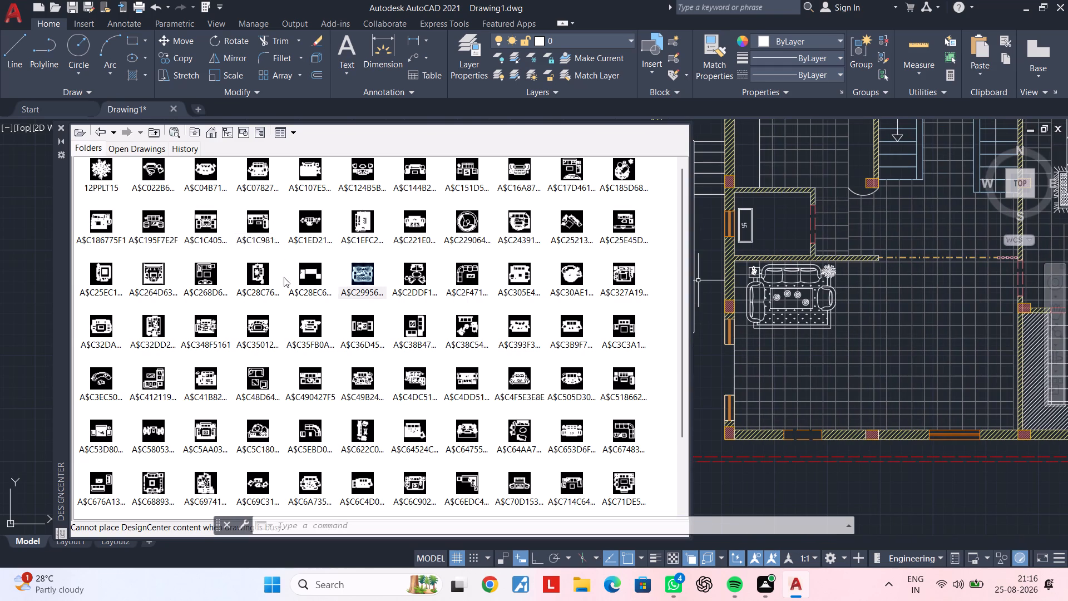
double_click(203, 221)
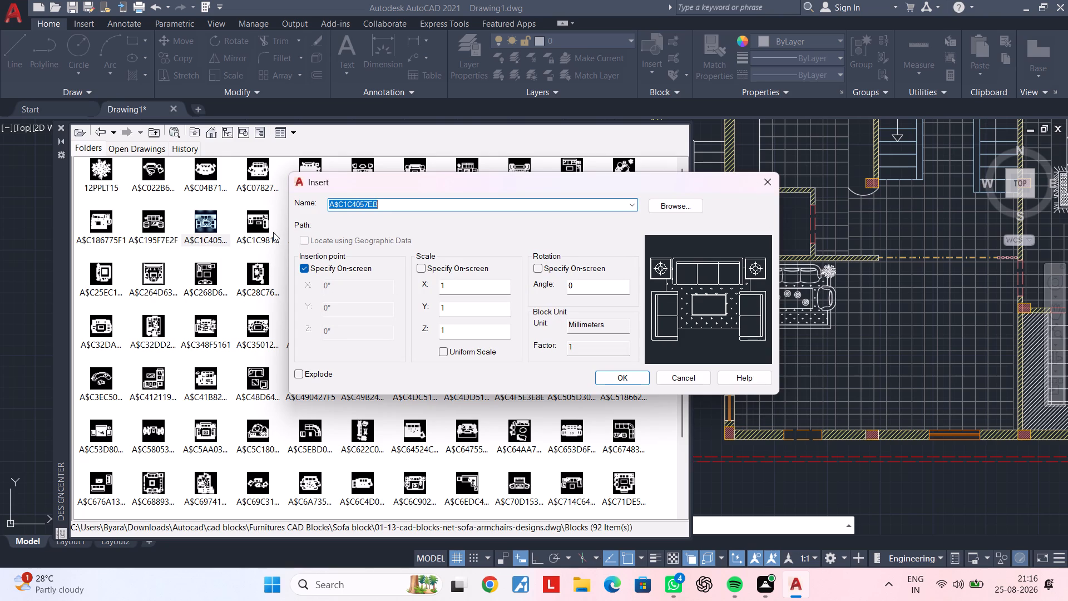
left_click(263, 226)
left_click(765, 183)
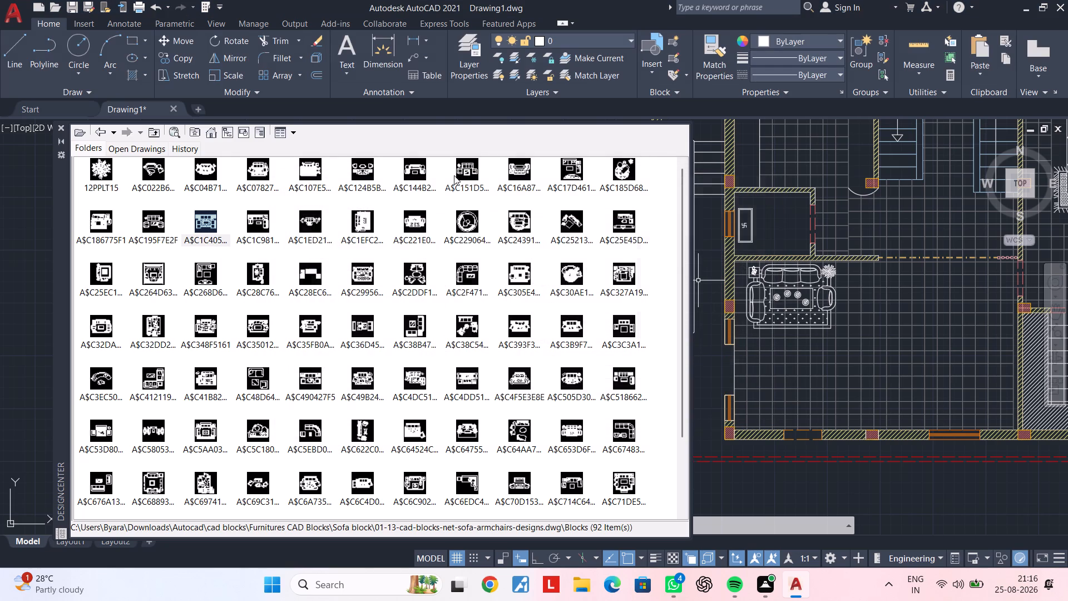
double_click(410, 171)
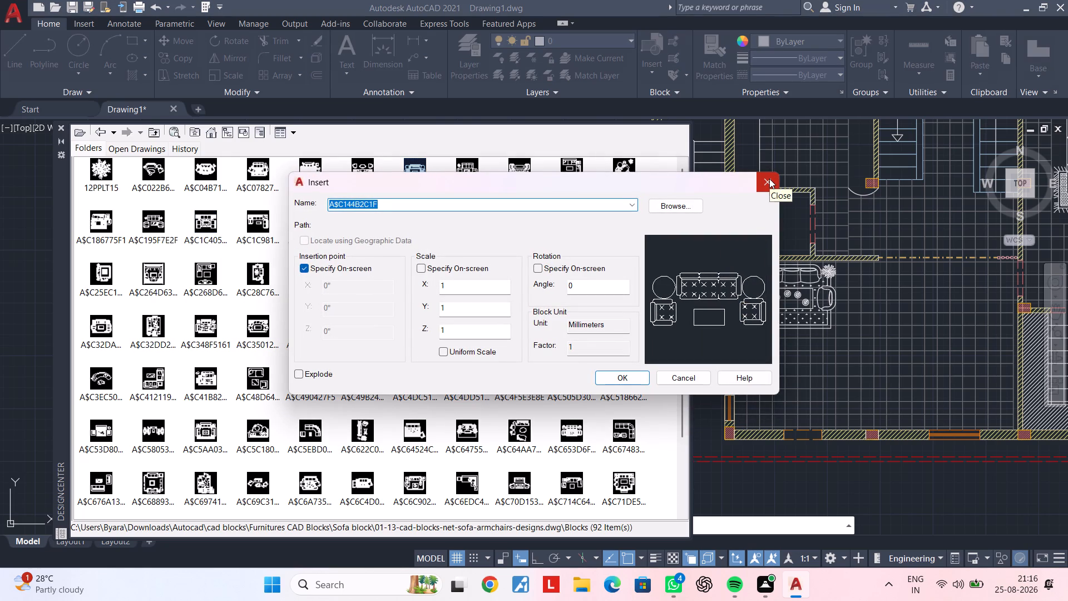
left_click(769, 179)
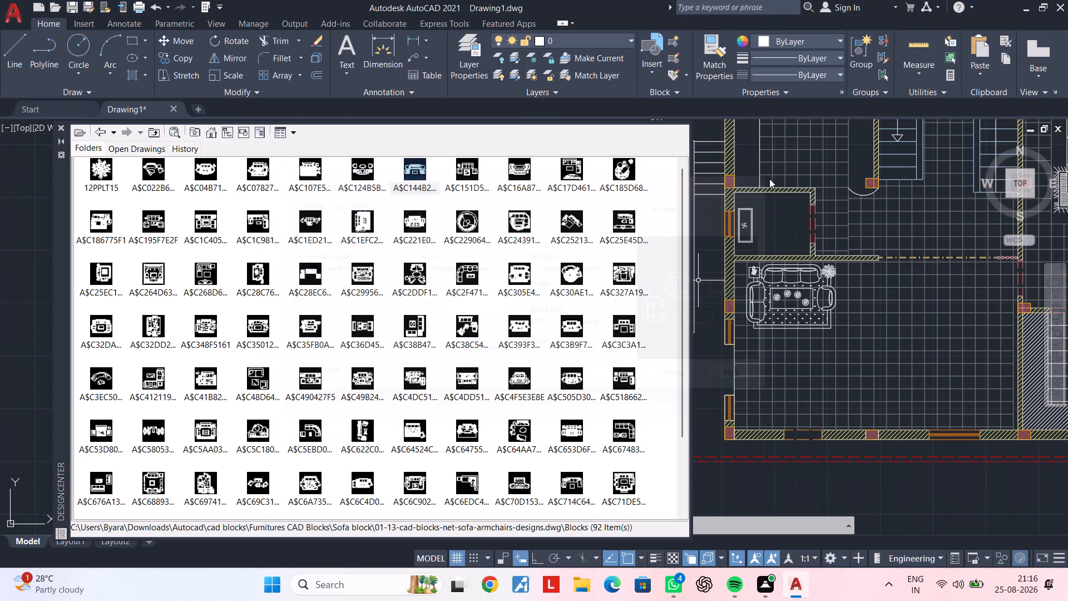
Insert the sofa set block A$C144B2C1F, with two armchairs and two round side tables, and close DesignCenter.
left_click_drag(411, 167, 864, 438)
left_click_drag(866, 436, 877, 428)
scroll(912, 400, "down", 2)
middle_click_drag(932, 387, 642, 379)
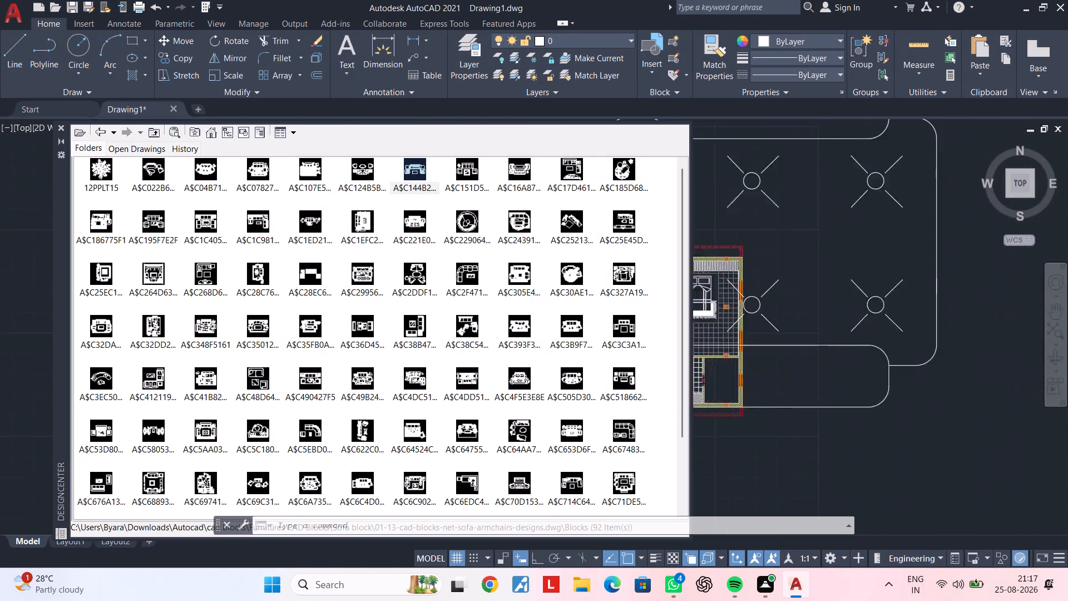
middle_click_drag(642, 379, 566, 379)
key("Escape")
scroll(800, 361, "down", 2)
middle_click_drag(820, 362, 903, 402)
scroll(938, 371, "down", 1)
middle_click_drag(937, 371, 641, 372)
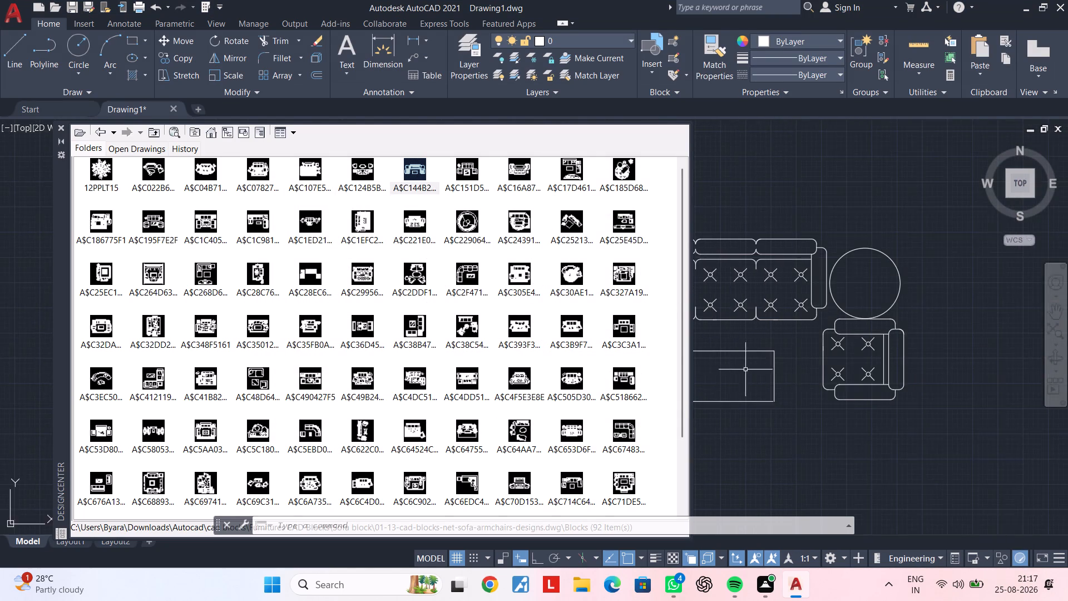
middle_click_drag(745, 370, 888, 366)
key("Escape")
key("Escape")
left_click(58, 123)
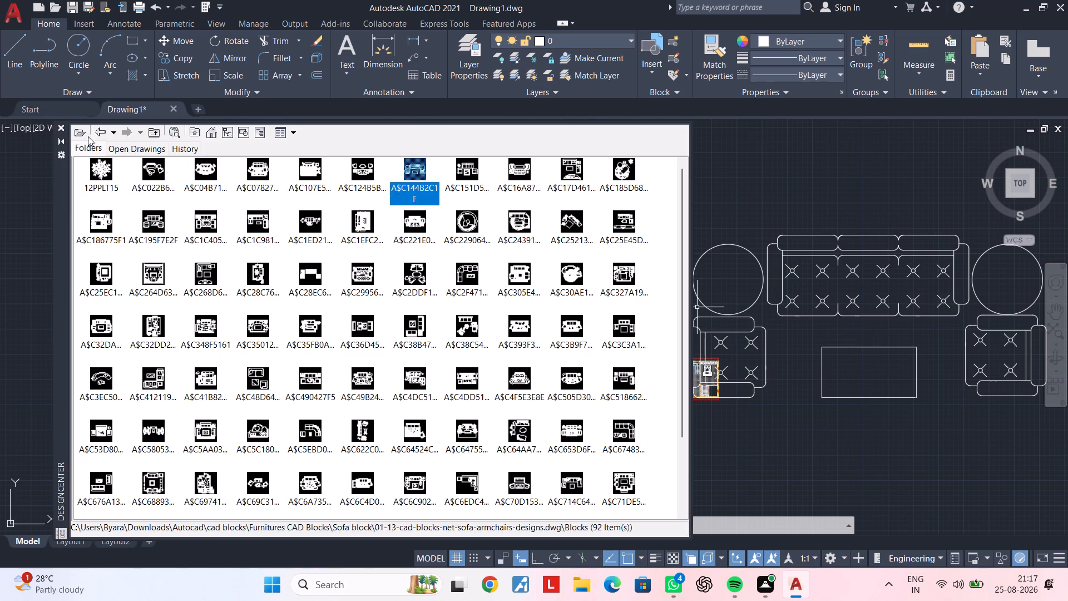
Move the oversized A$C144B2C1F sofa set block eastward, clear of the floor plan.
scroll(709, 388, "up", 3)
scroll(869, 371, "down", 2)
middle_click_drag(879, 375, 802, 377)
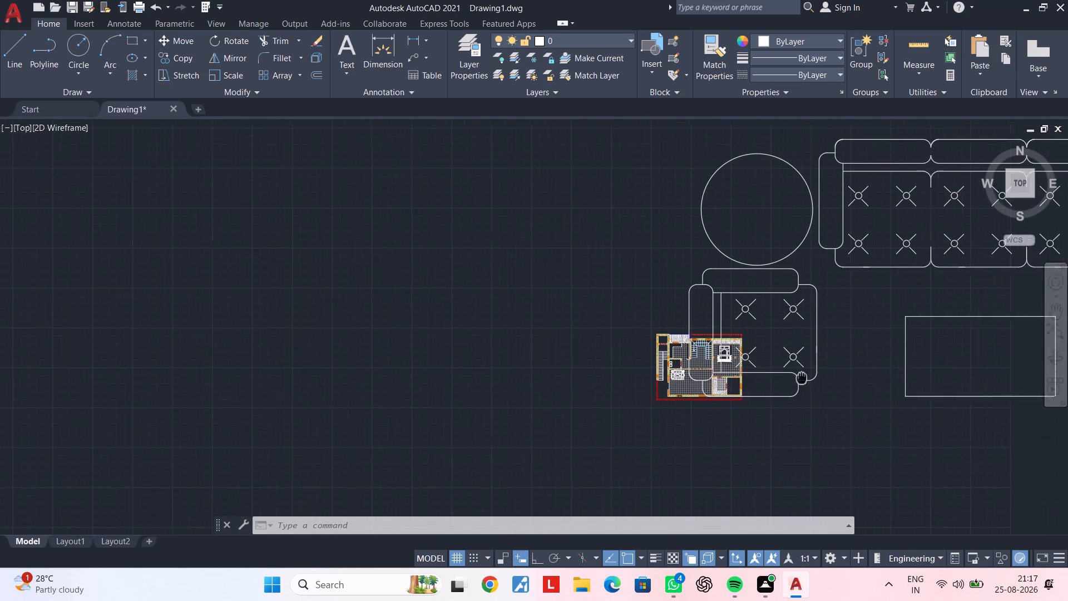
middle_click_drag(802, 377, 751, 376)
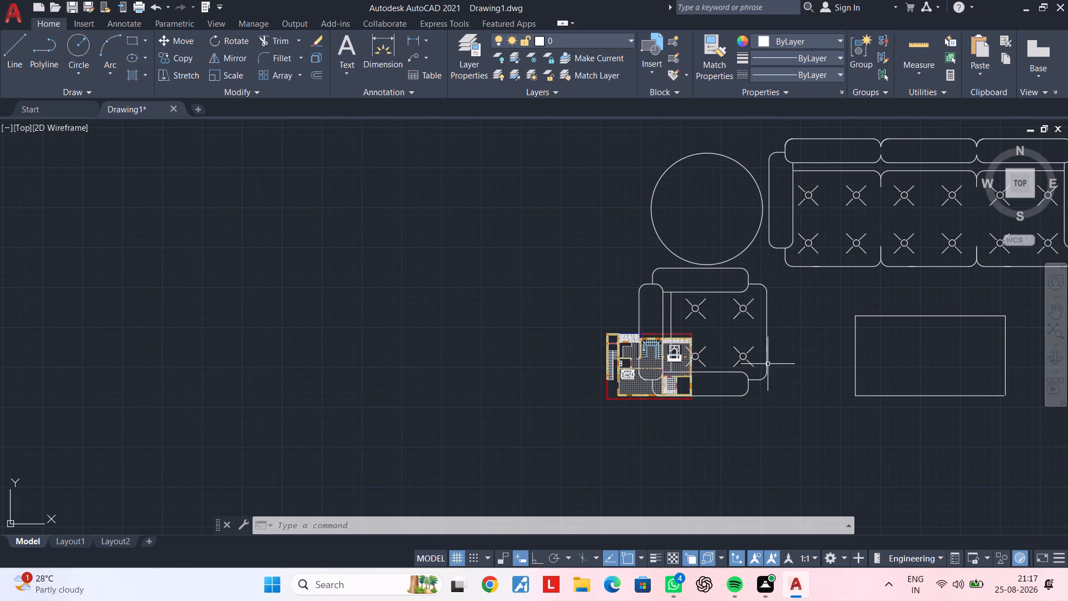
left_click(768, 364)
key("m")
key("space")
left_click_drag(767, 366, 817, 363)
left_click(884, 356)
key("Escape")
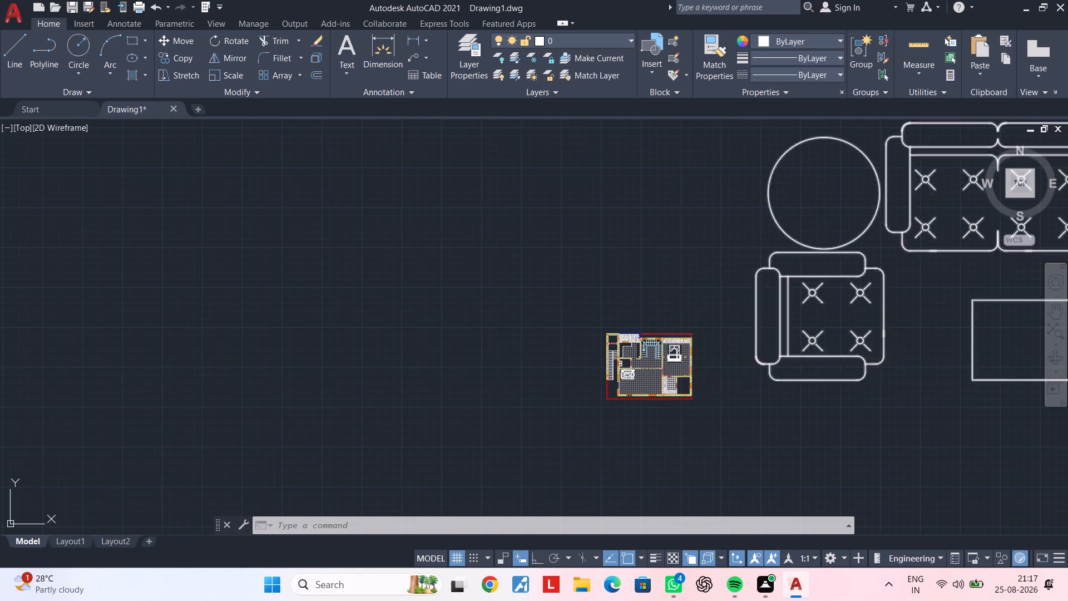
key("Escape")
Move the sofa set block with rug and plant out of the large tiled room to the empty area west of the plan.
scroll(651, 380, "up", 2)
scroll(585, 380, "up", 5)
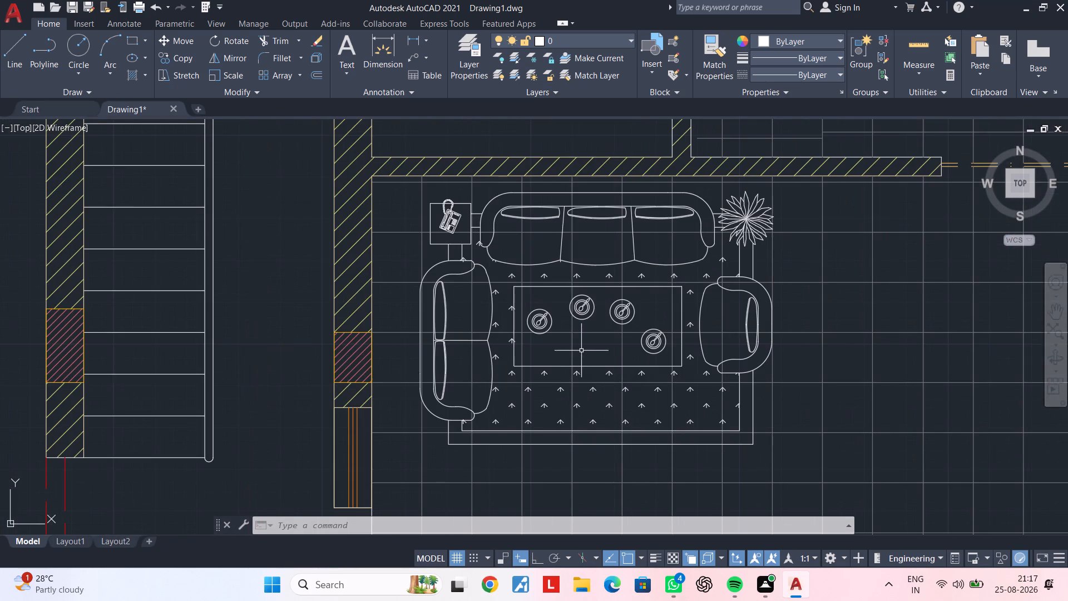
left_click(557, 364)
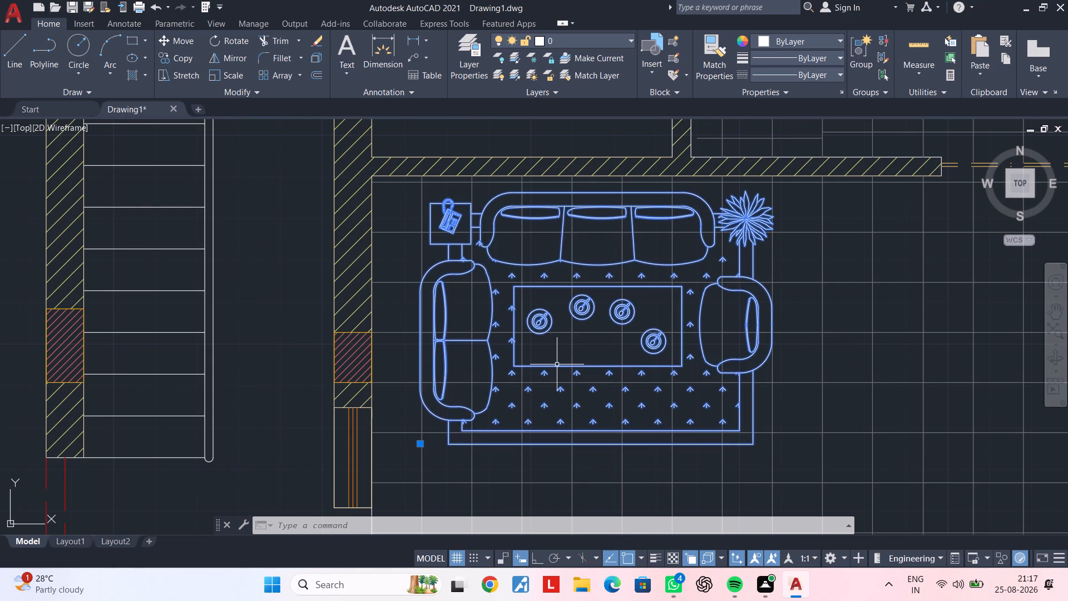
key("comma")
key("BackSpace")
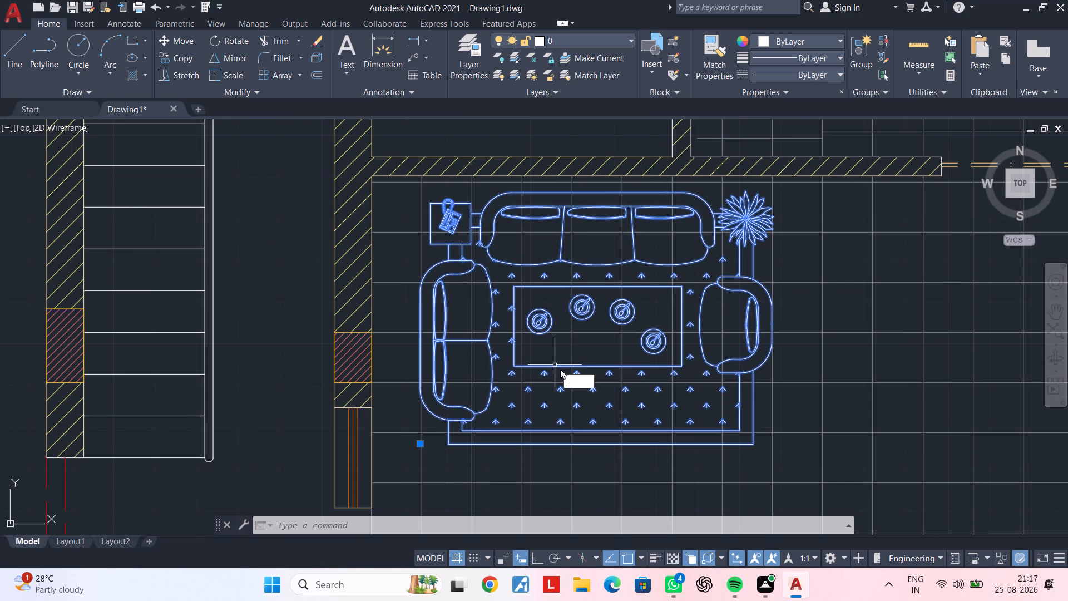
type("m")
key("space")
left_click(563, 368)
scroll(470, 410, "down", 3)
middle_click_drag(533, 383, 846, 289)
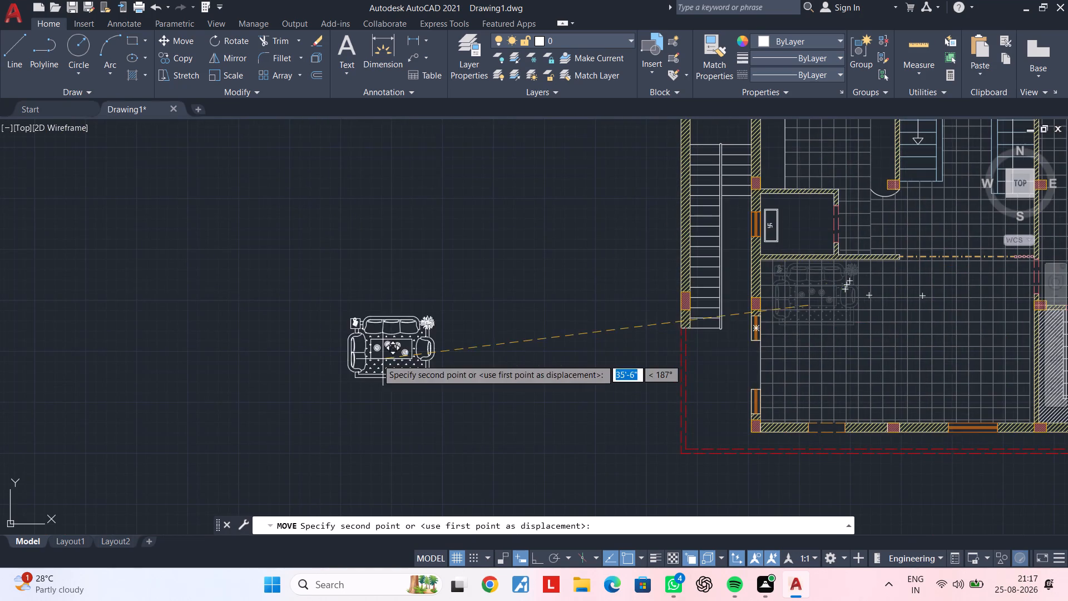
left_click(373, 354)
Scale the oversized sofa set block east of the plan down freehand from the southwest corner of its west armchair.
scroll(555, 351, "down", 2)
middle_click_drag(699, 375, 364, 373)
key("Escape")
scroll(739, 364, "down", 1)
middle_click_drag(710, 372, 701, 372)
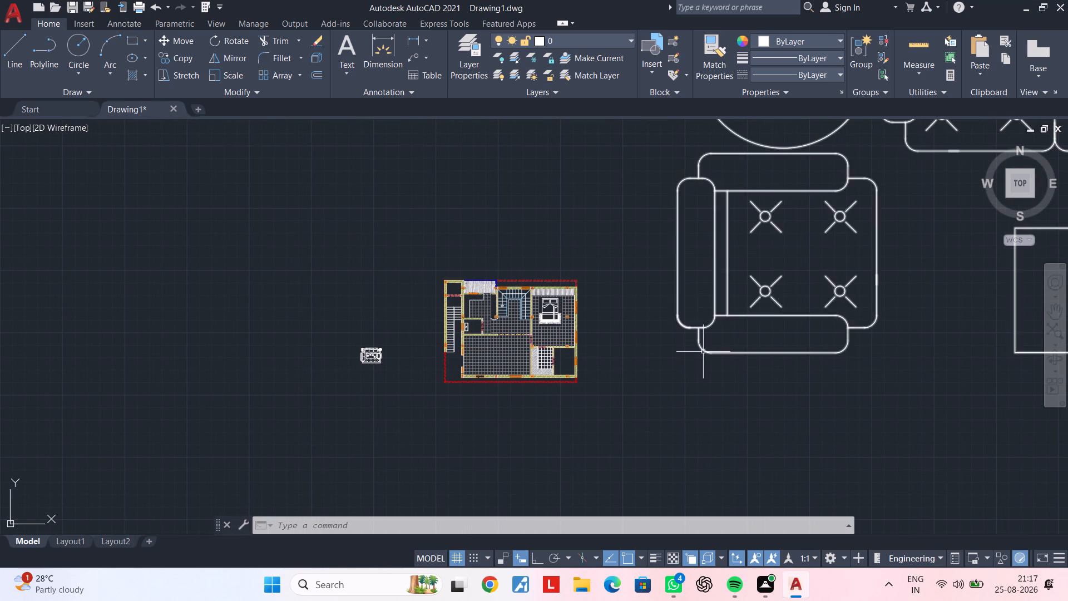
left_click(703, 351)
type("sc")
key("space")
left_click(702, 352)
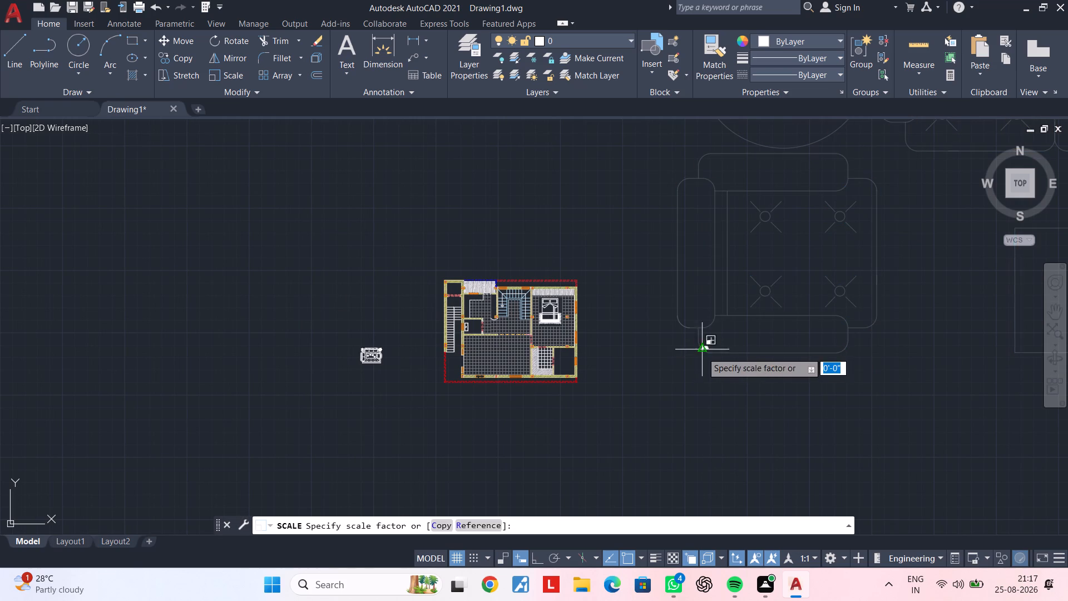
left_click(749, 342)
key("Escape")
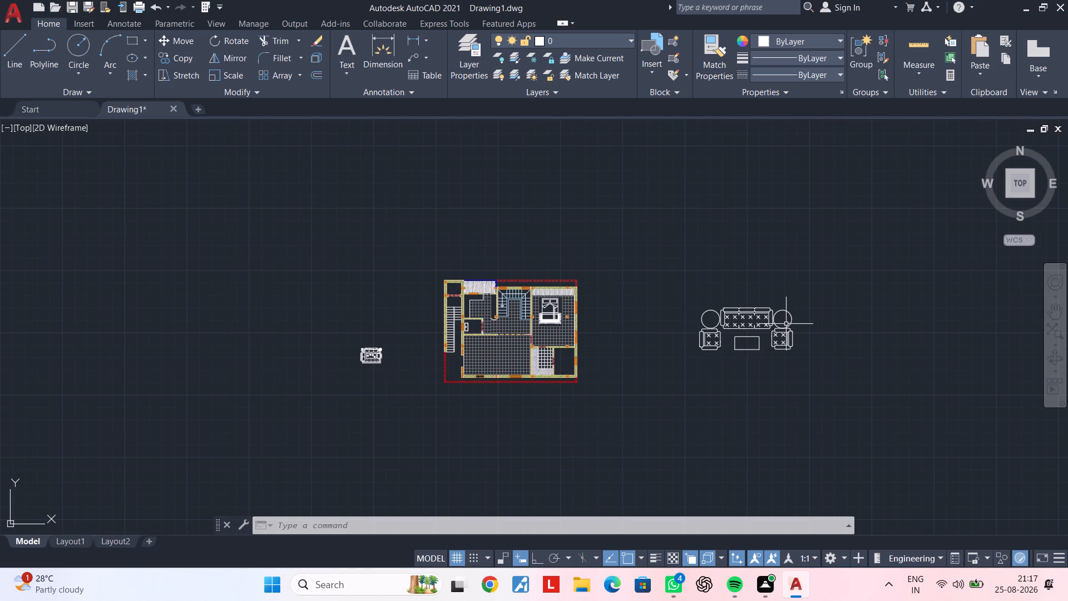
Move the scaled-down sofa set block from east of the plan onto the large tiled room.
left_click(786, 324)
left_click(767, 326)
type("m")
key("space")
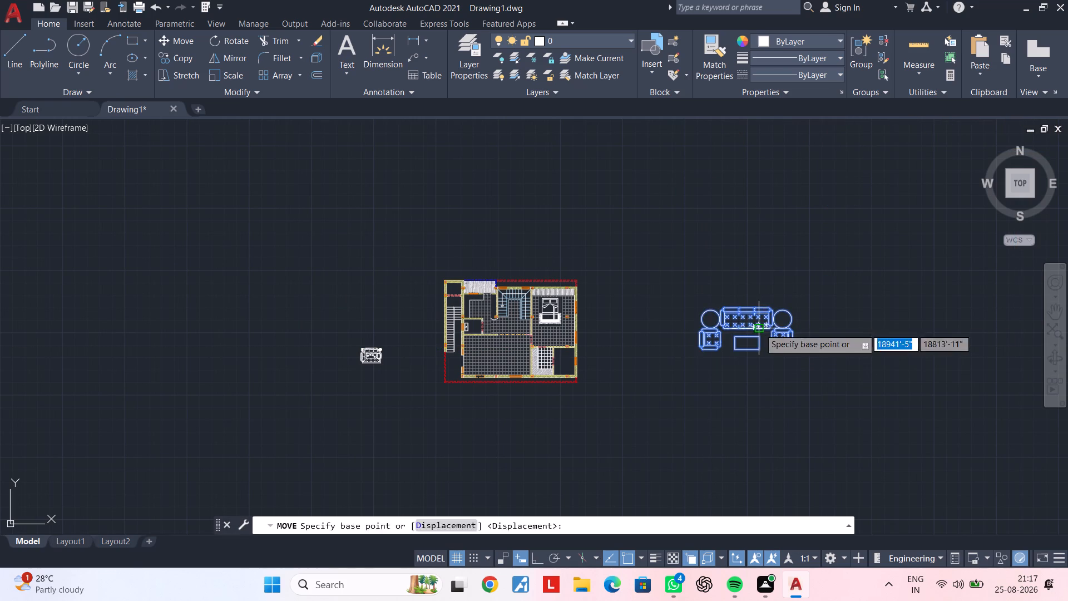
left_click(759, 328)
scroll(508, 358, "up", 2)
middle_click_drag(502, 345, 741, 326)
scroll(740, 326, "up", 3)
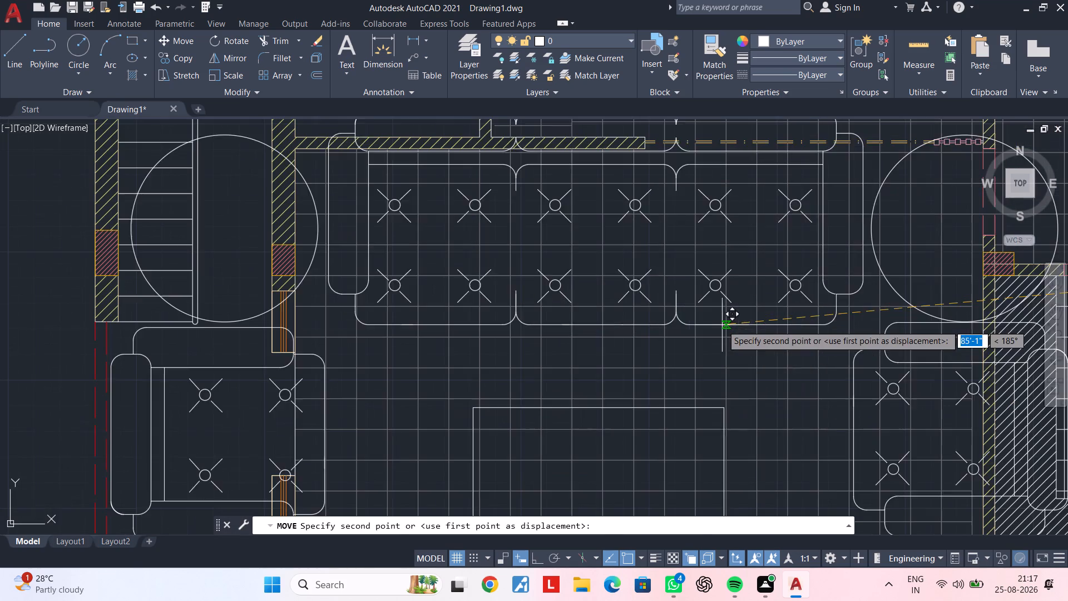
left_click(738, 328)
key("Escape")
Scale the sofa set block down freehand from a base point at its three-seat sofa's front edge, fitting it inside the room.
left_click(661, 329)
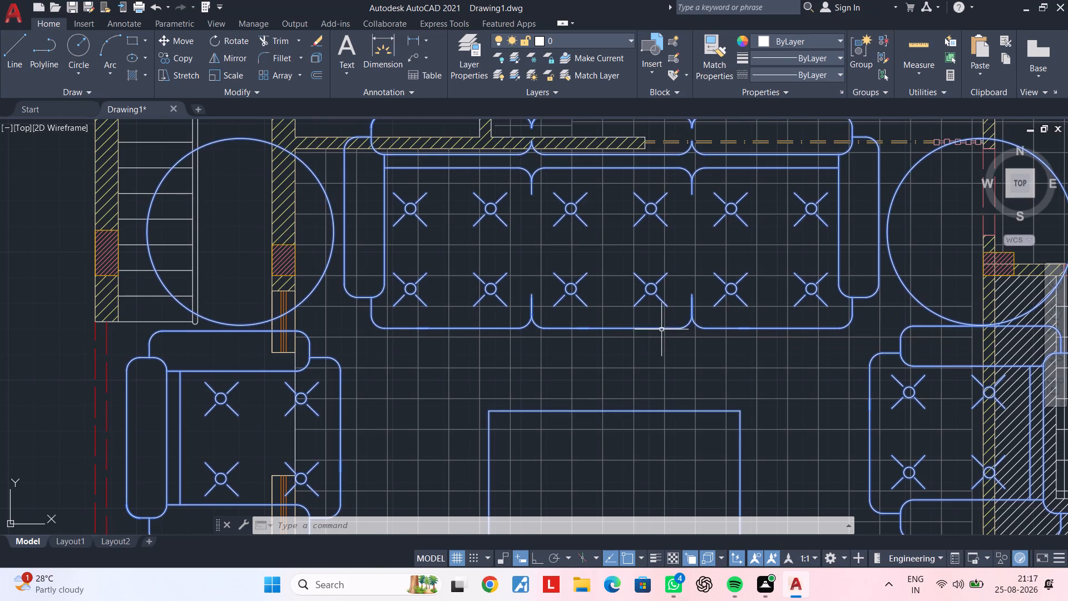
type("sc")
key("space")
left_click(663, 338)
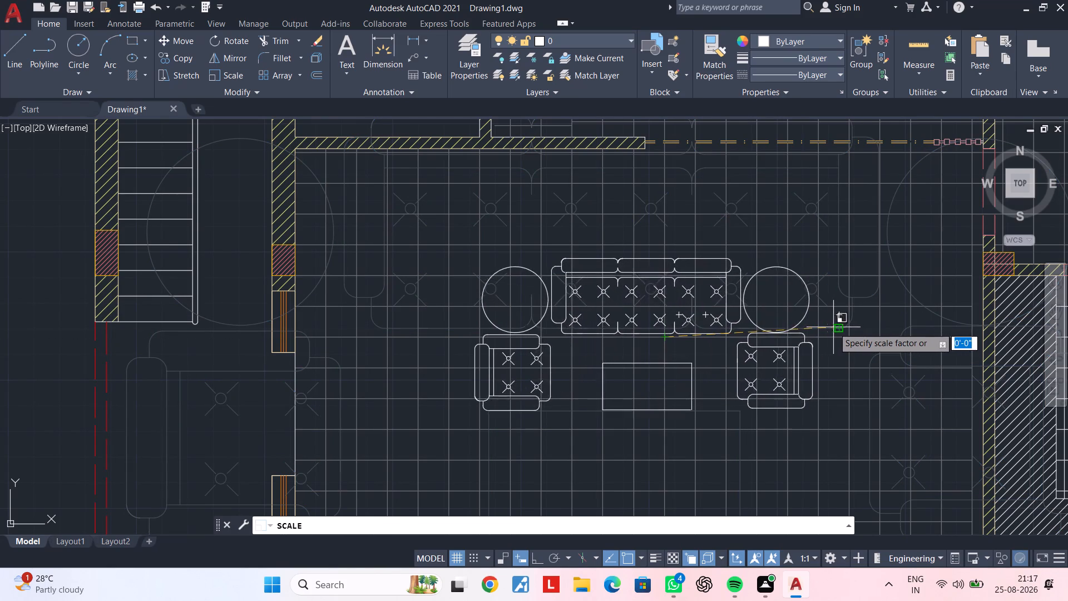
left_click(815, 327)
key("Escape")
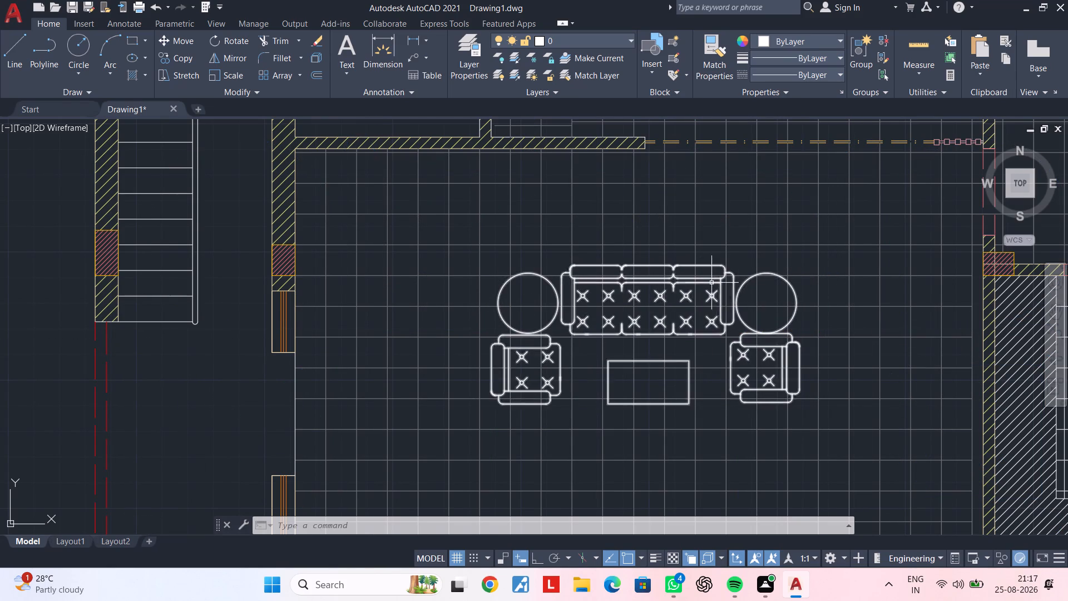
Move the sofa set block into the northwest corner of the large tiled room, with its three-seat sofa near the north wall.
left_click(711, 283)
type("m")
key("space")
left_click(711, 283)
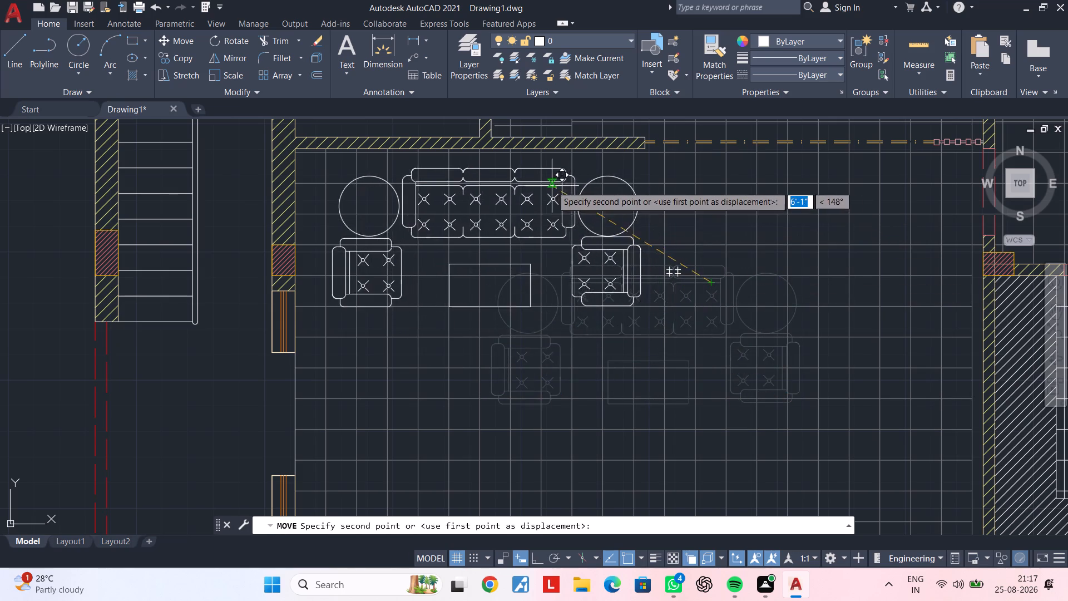
middle_click_drag(552, 186, 676, 207)
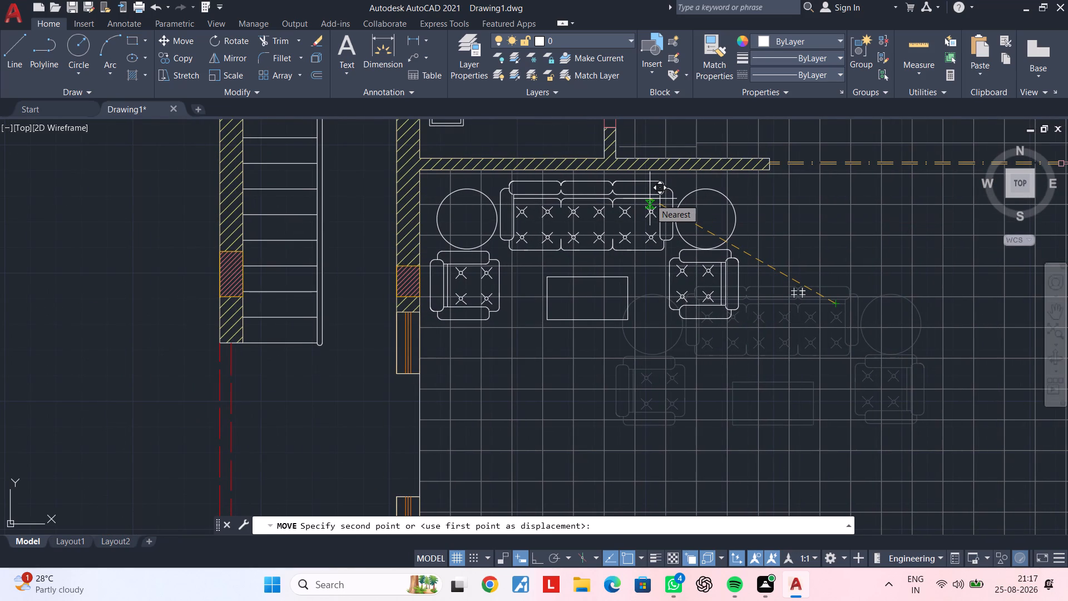
left_click(650, 199)
key("Escape")
key("Escape")
Reopen DesignCenter with the sofa and armchair design blocks.
scroll(695, 277, "down", 3)
middle_click_drag(700, 293, 622, 265)
key("Escape")
middle_click_drag(631, 282, 678, 261)
key("Escape")
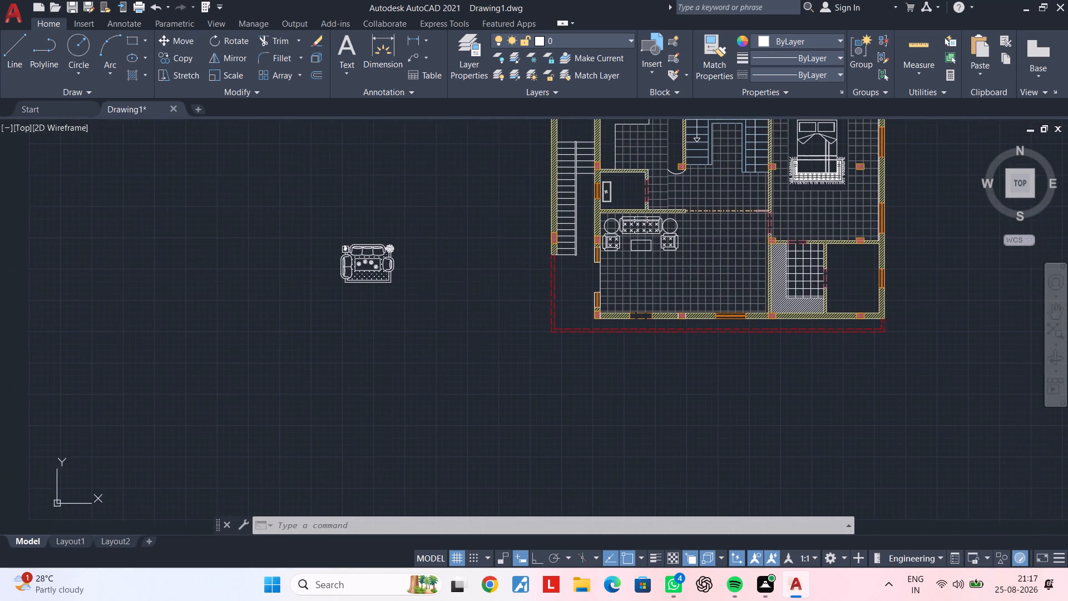
key("Escape")
middle_click_drag(479, 285, 457, 302)
key("Escape")
key("Escape")
key("Escape")
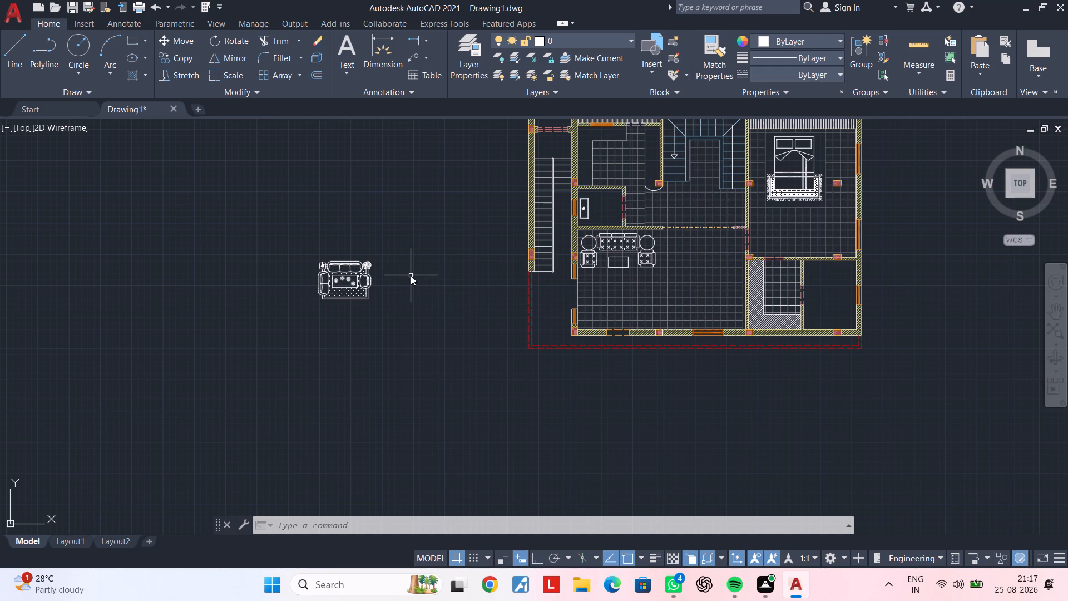
key("a")
key("d")
type("c")
key("space")
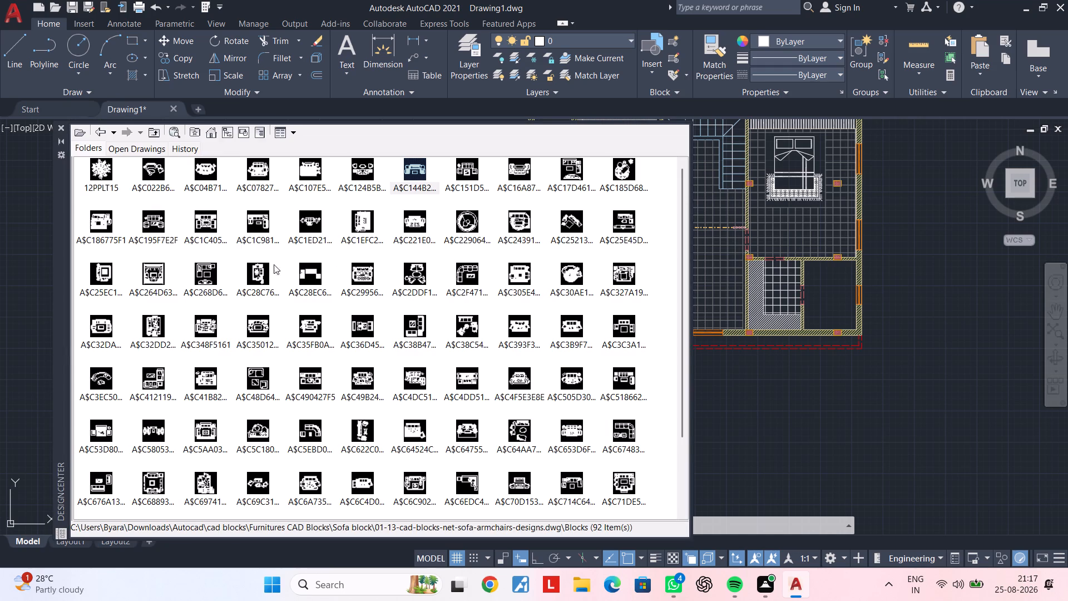
Preview various sofa and armchair plan blocks from the armchair designs drawing to compare their layouts.
double_click(202, 277)
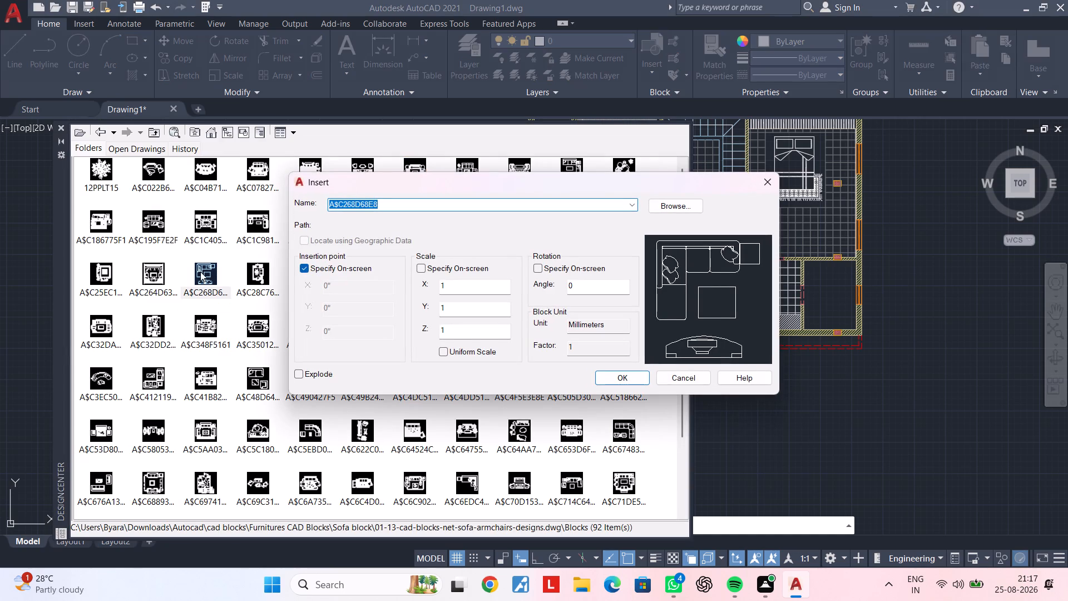
left_click(758, 181)
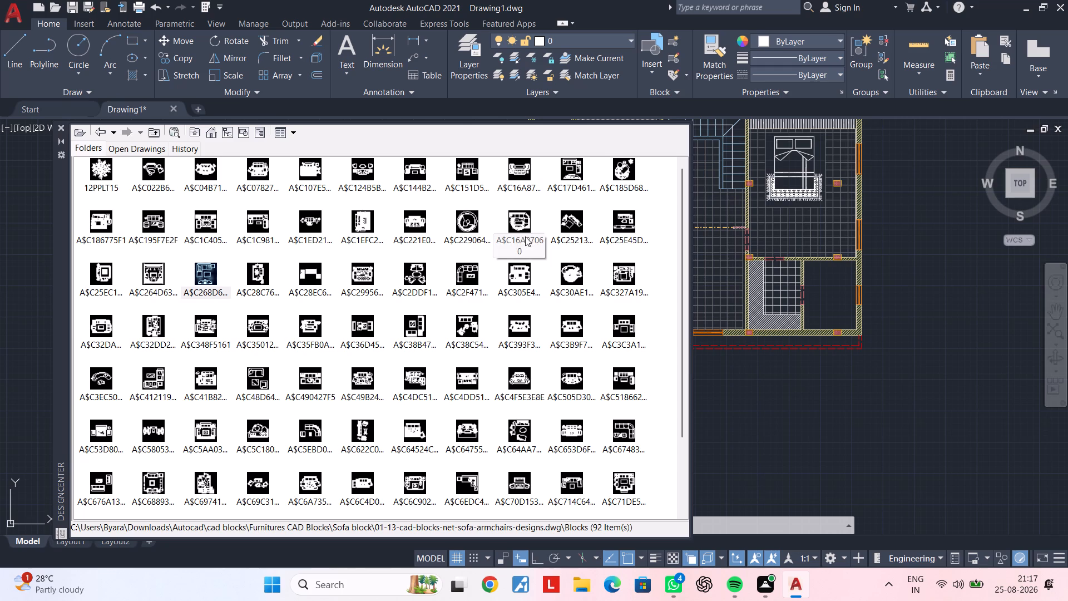
double_click(100, 278)
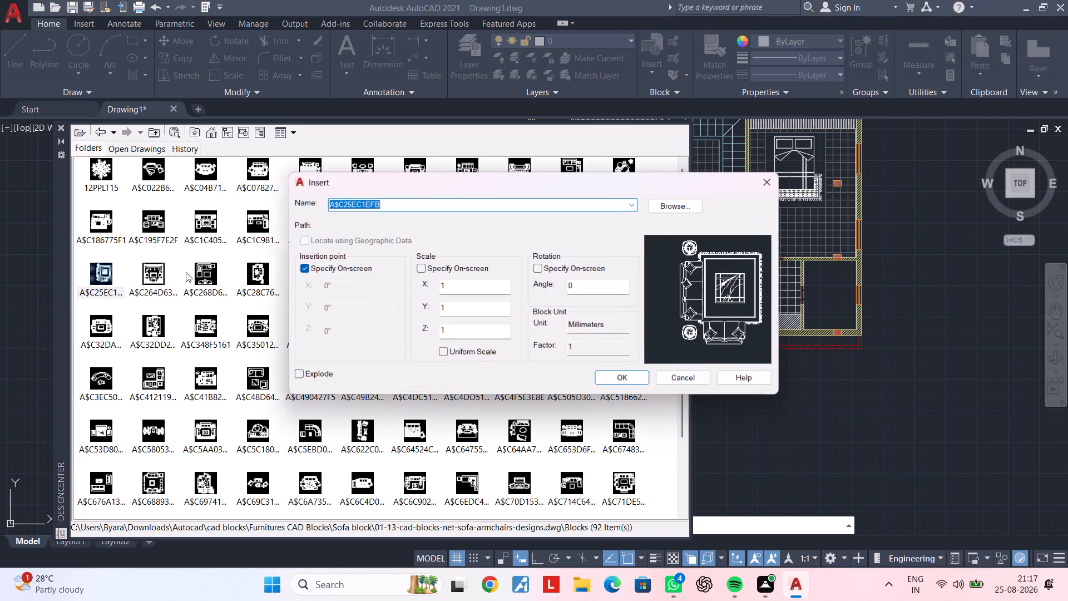
left_click(772, 186)
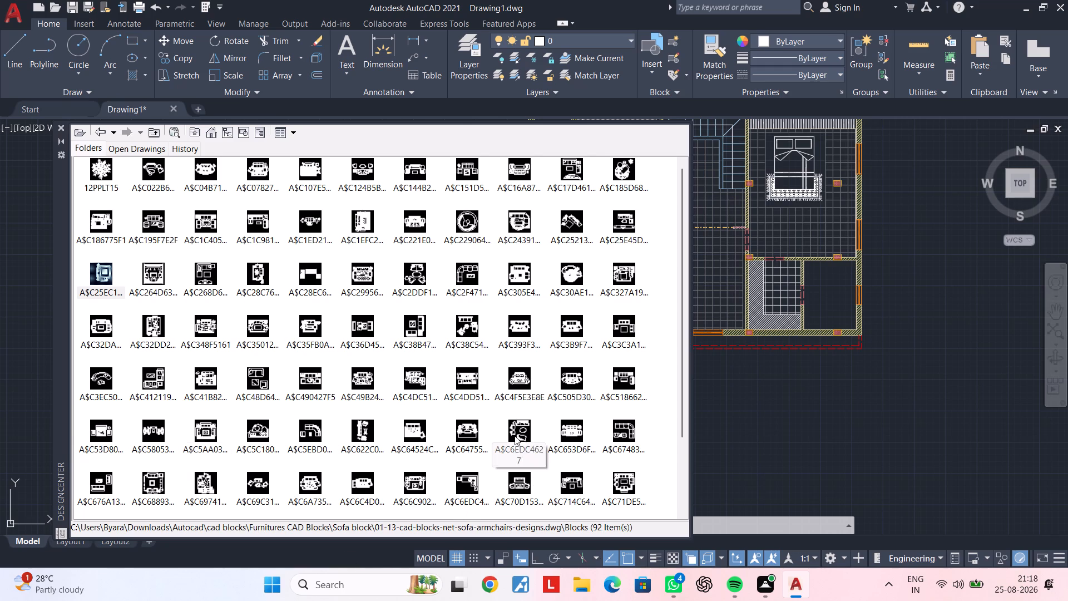
scroll(515, 436, "down", 2)
double_click(461, 437)
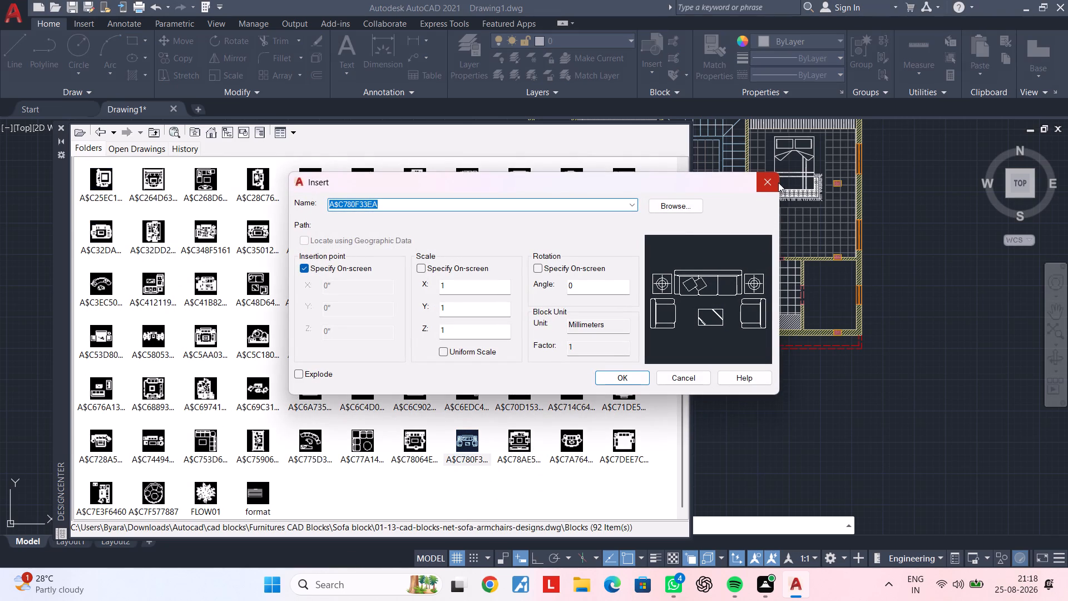
left_click(776, 183)
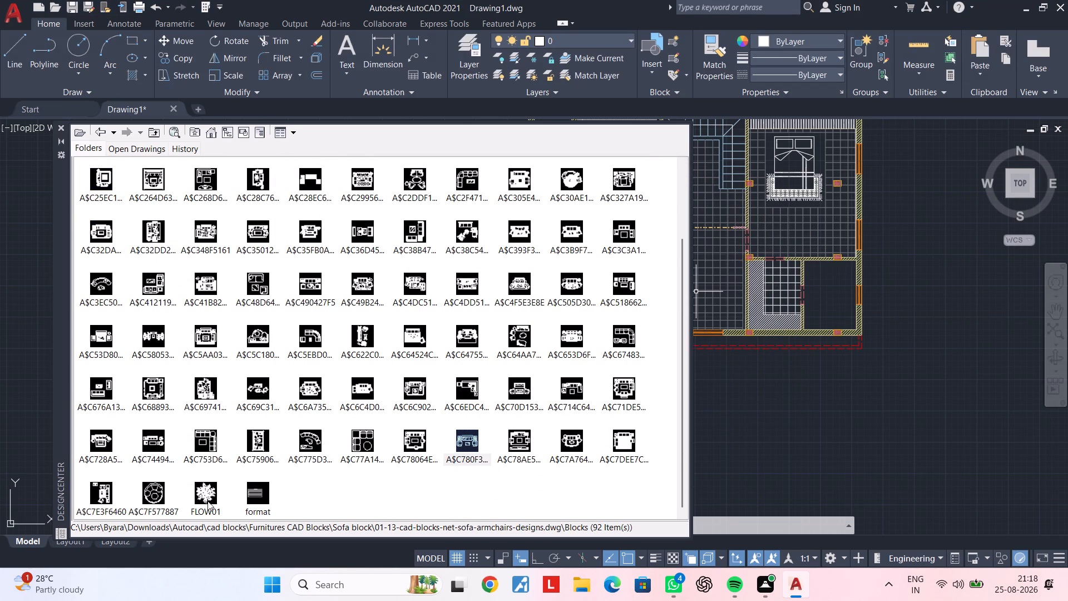
double_click(147, 494)
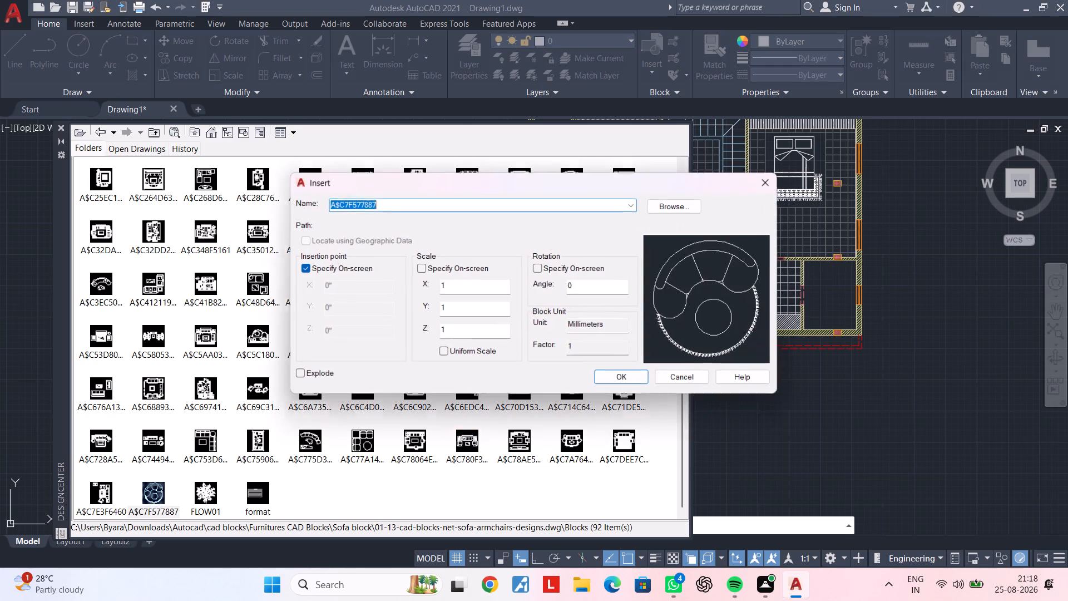
left_click(774, 184)
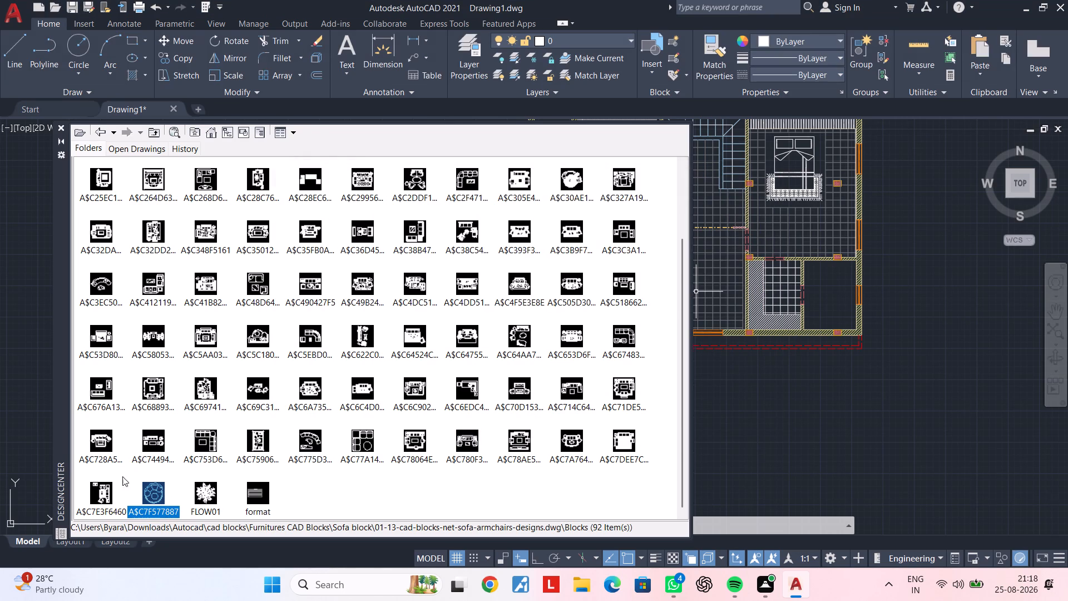
double_click(101, 485)
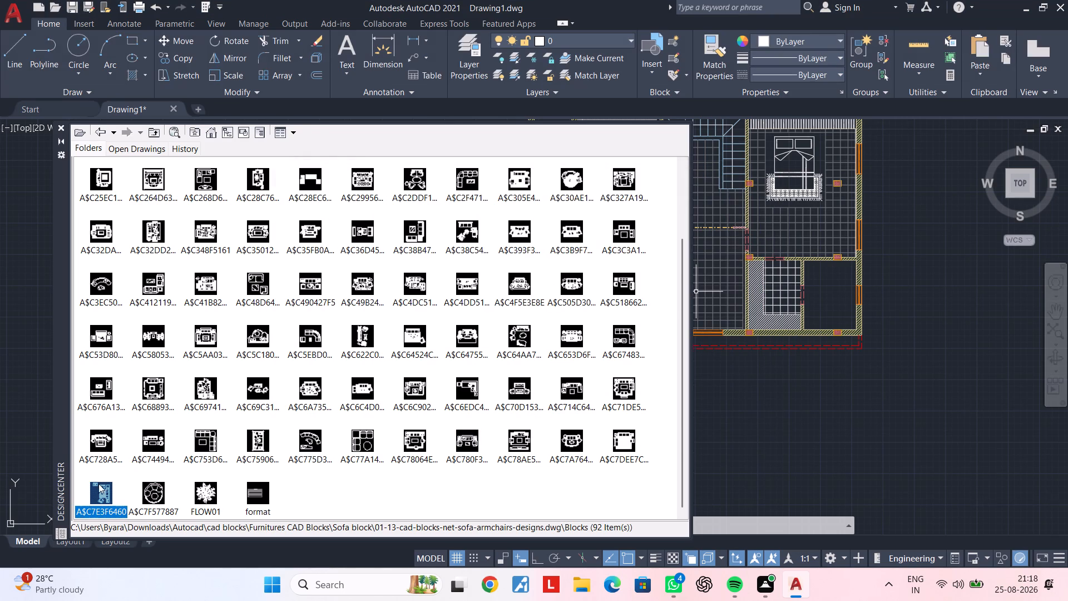
double_click(100, 484)
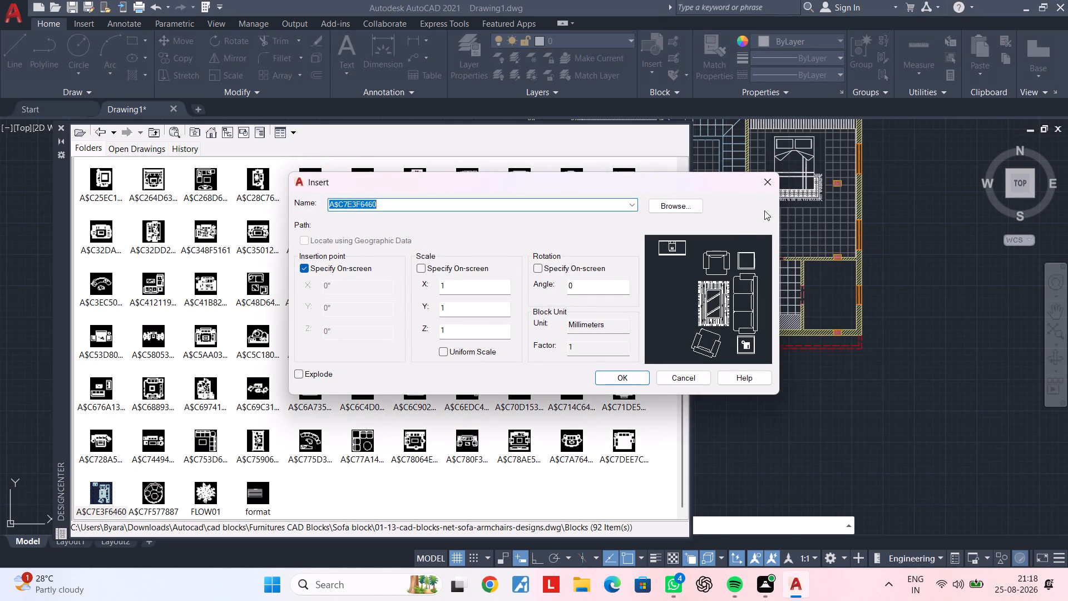
left_click(768, 177)
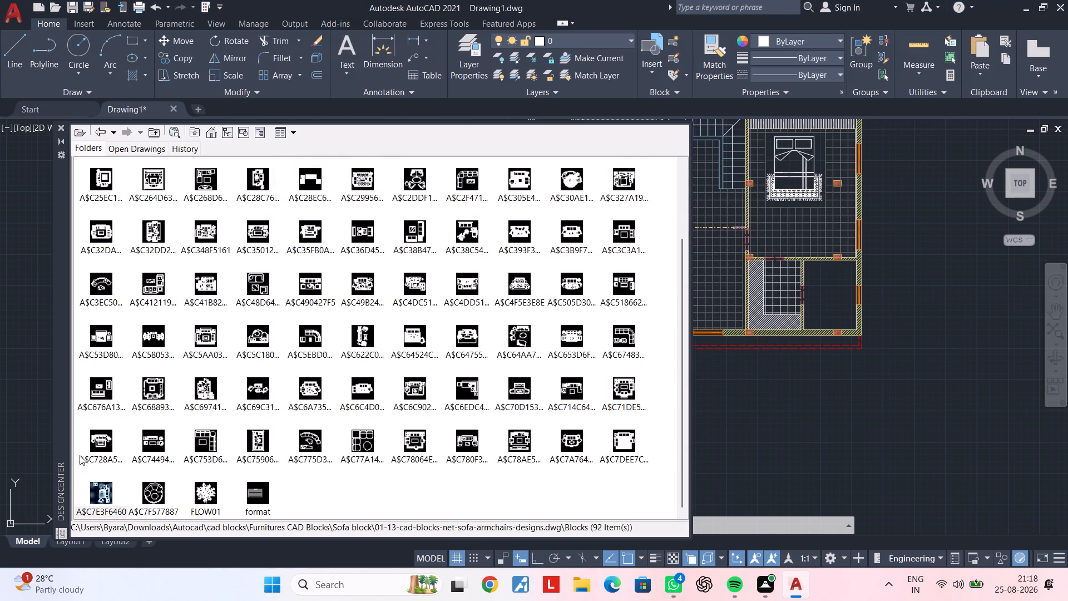
double_click(96, 438)
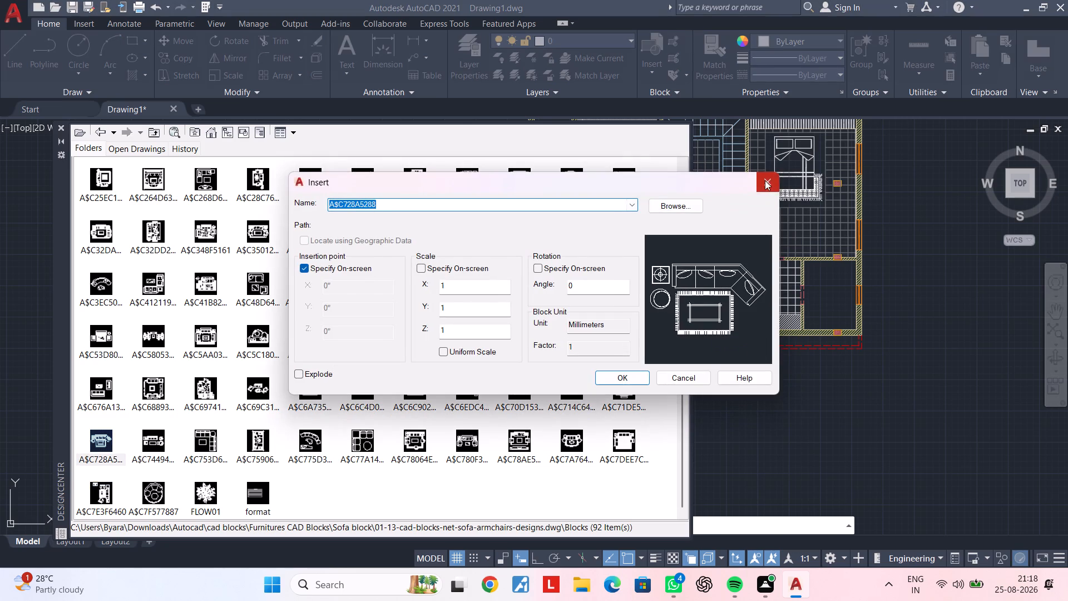
left_click(765, 180)
double_click(100, 385)
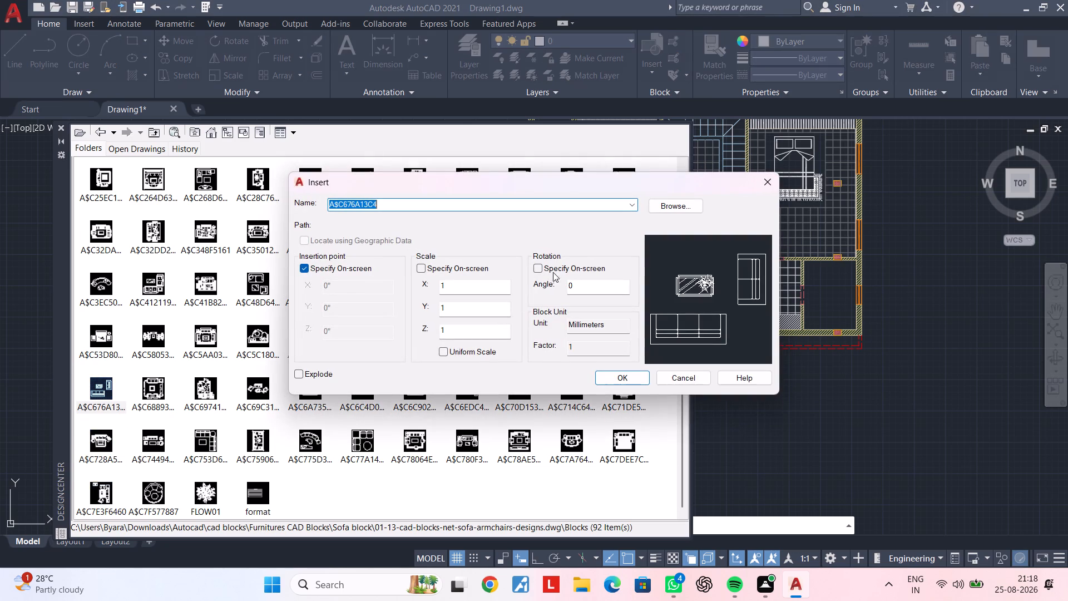
left_click(768, 176)
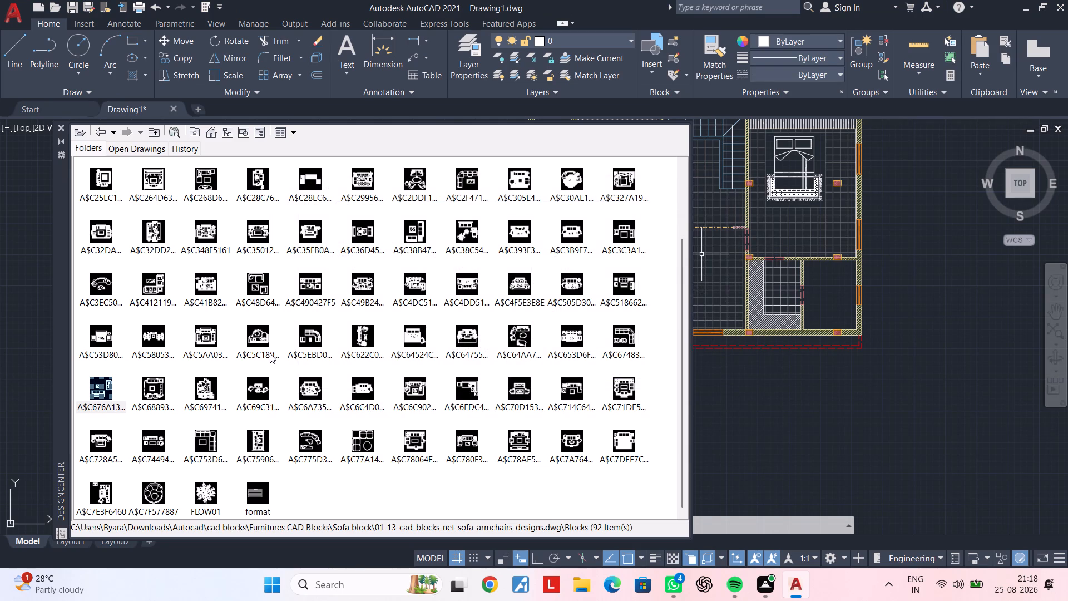
double_click(259, 391)
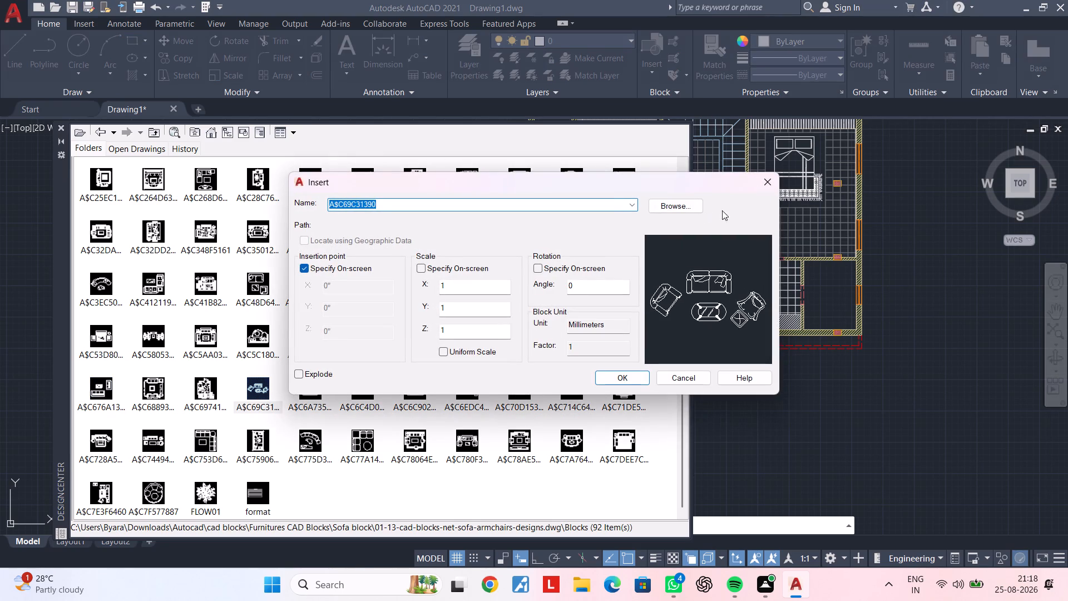
left_click(768, 180)
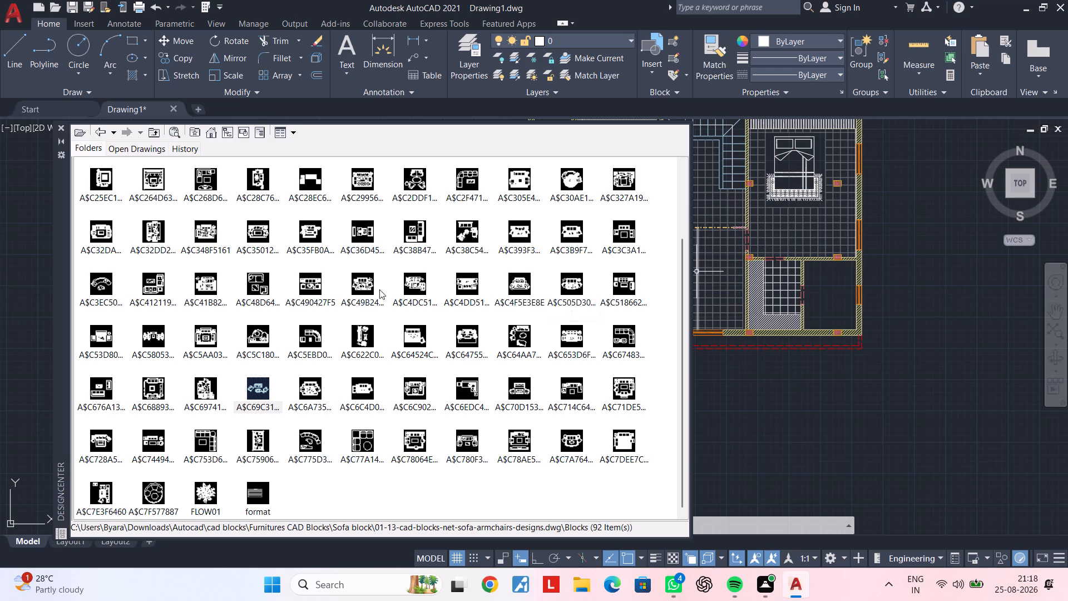
double_click(304, 288)
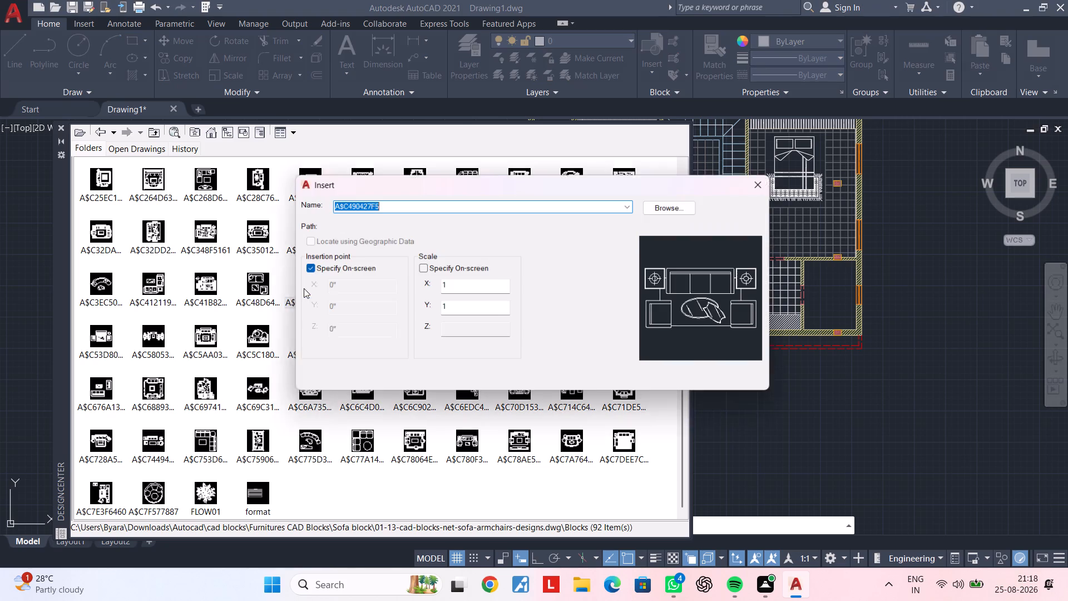
left_click(766, 183)
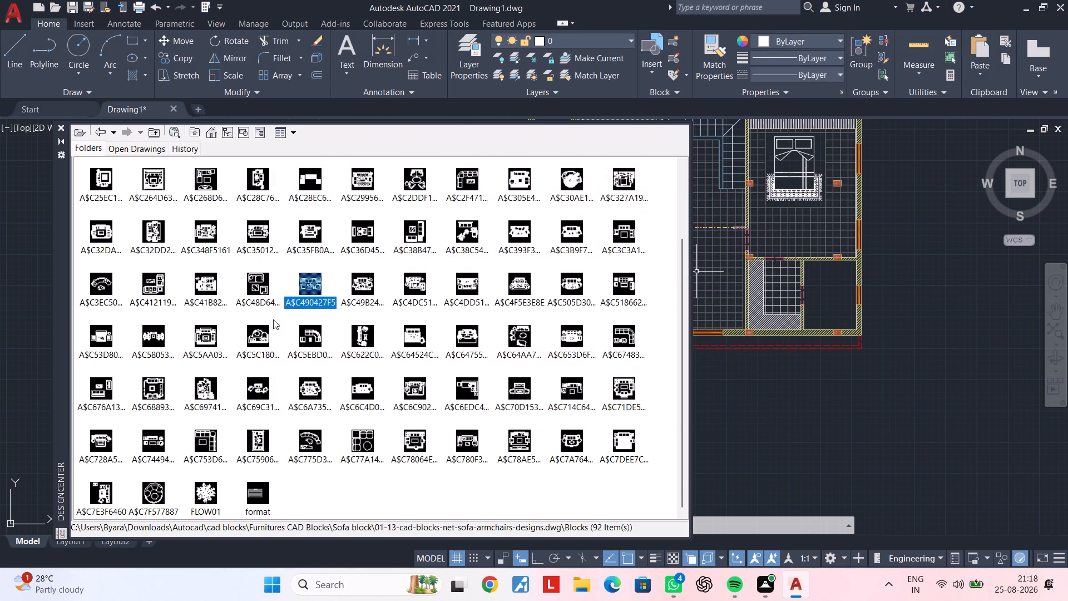
scroll(182, 324, "up", 1)
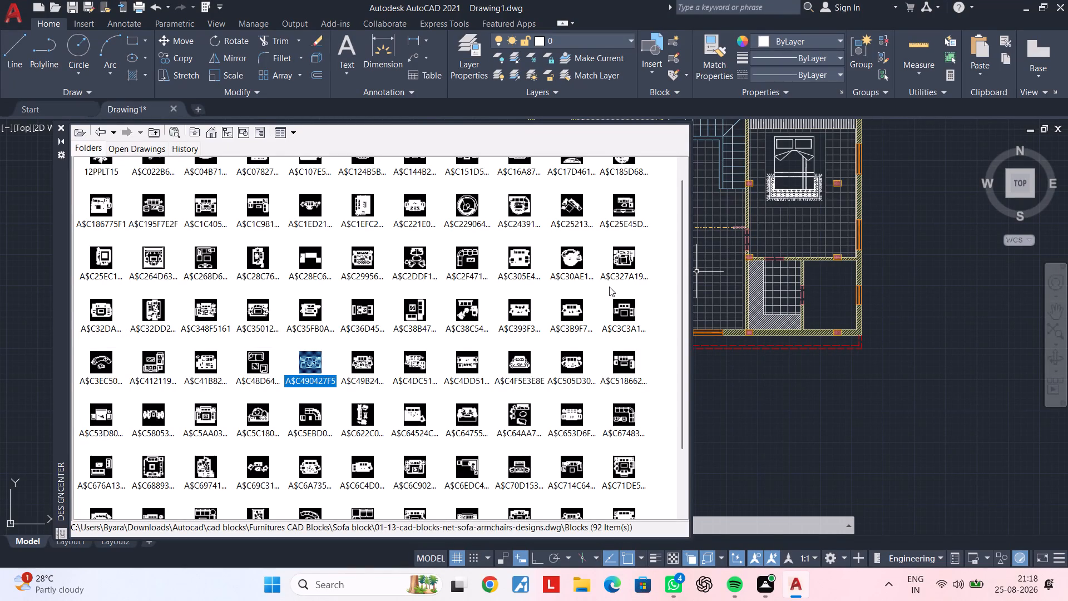
scroll(466, 272, "up", 1)
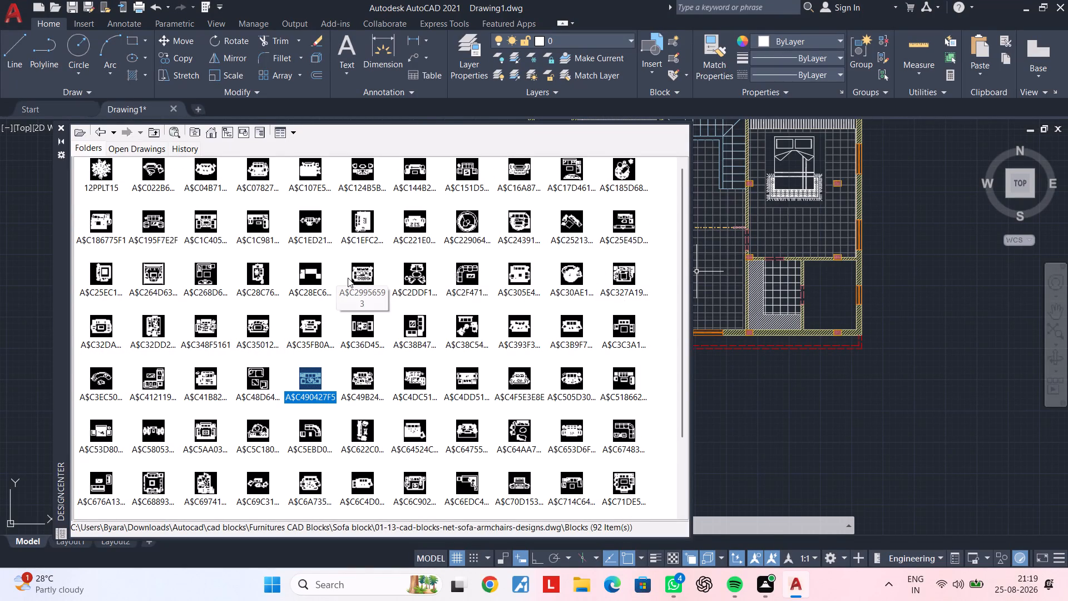
scroll(346, 277, "up", 2)
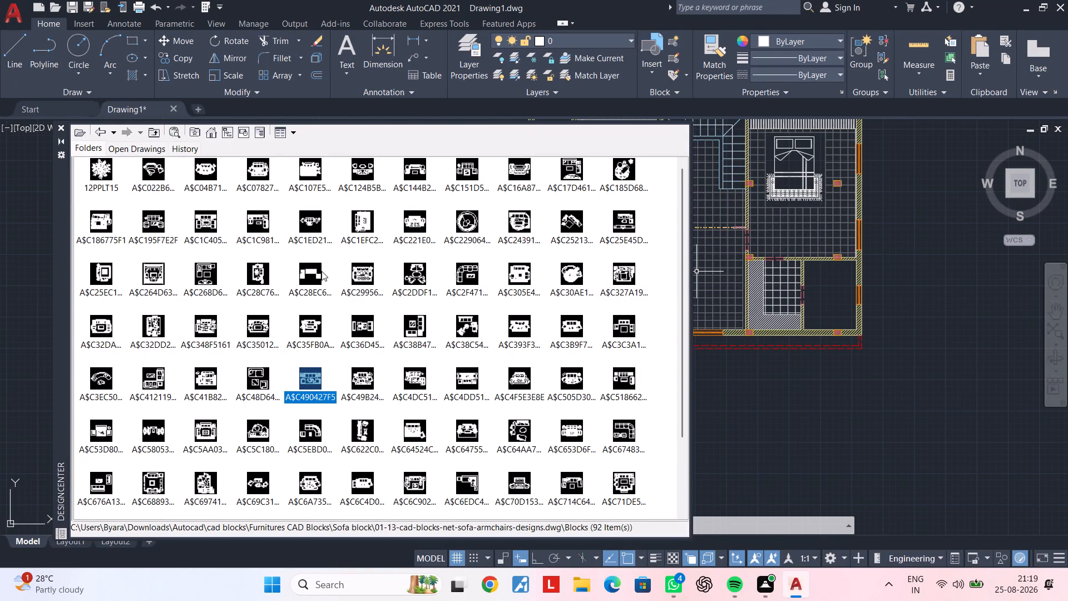
double_click(315, 272)
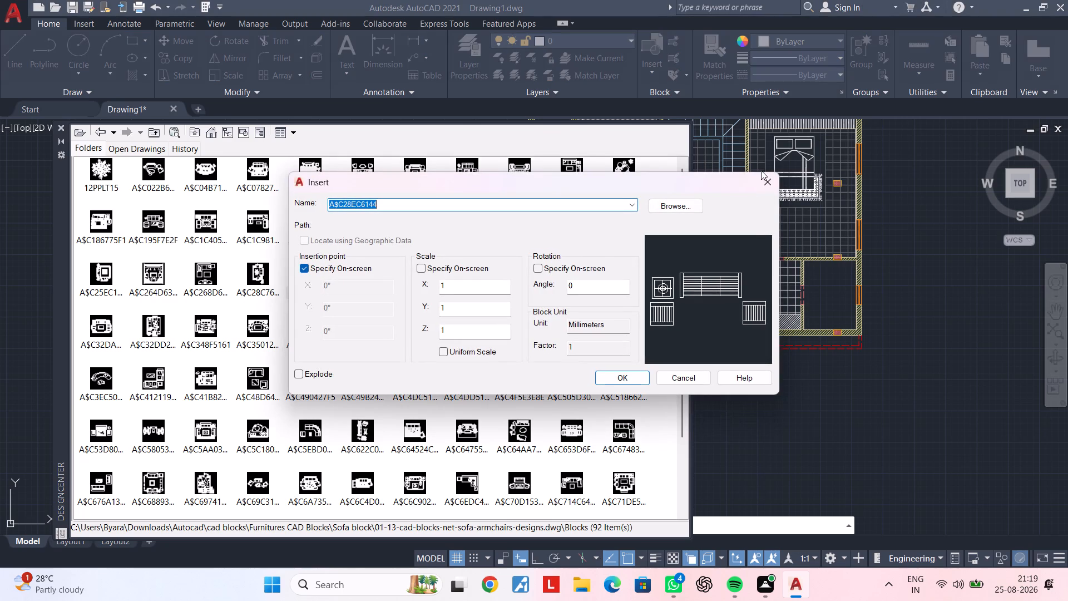
left_click(768, 179)
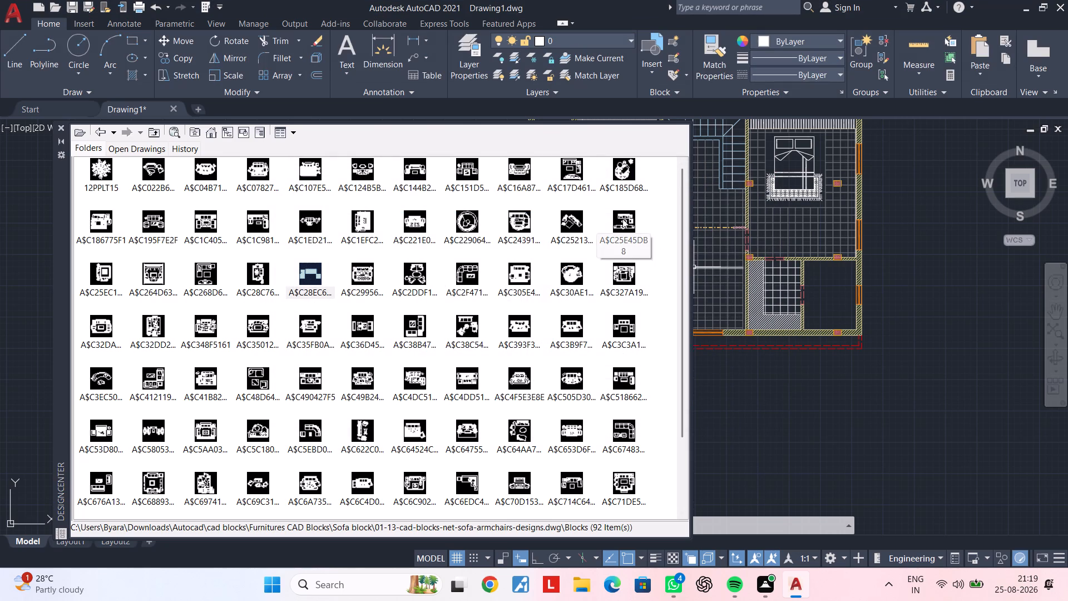
scroll(622, 219, "up", 2)
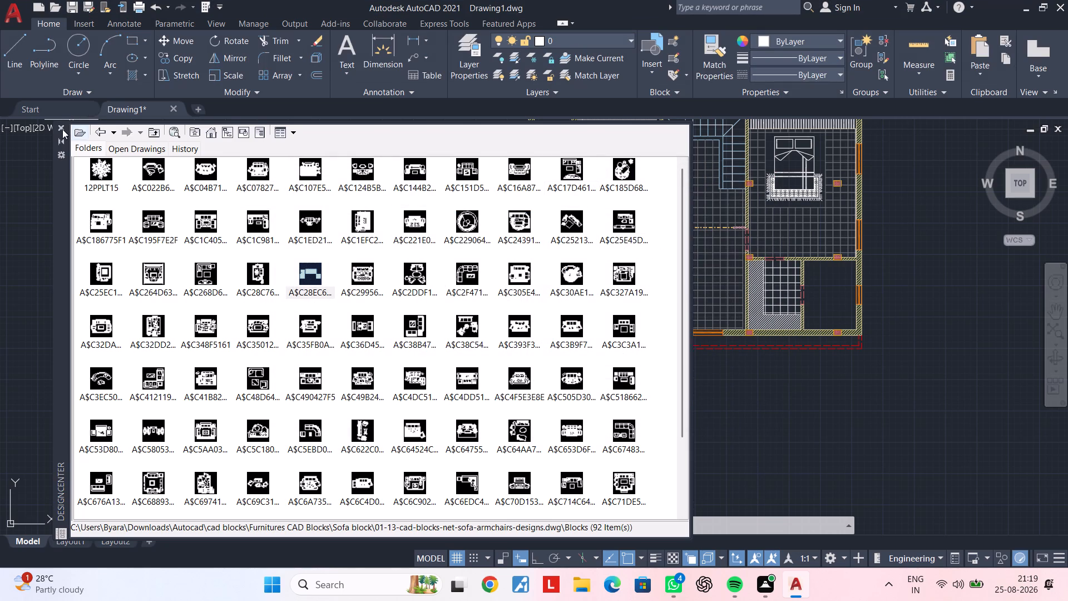
Load the blocks of 01-12-cad-blocks-net-sofa-armchairs-elevation-designs.dwg from the Sofa block folder into DesignCenter.
left_click(78, 129)
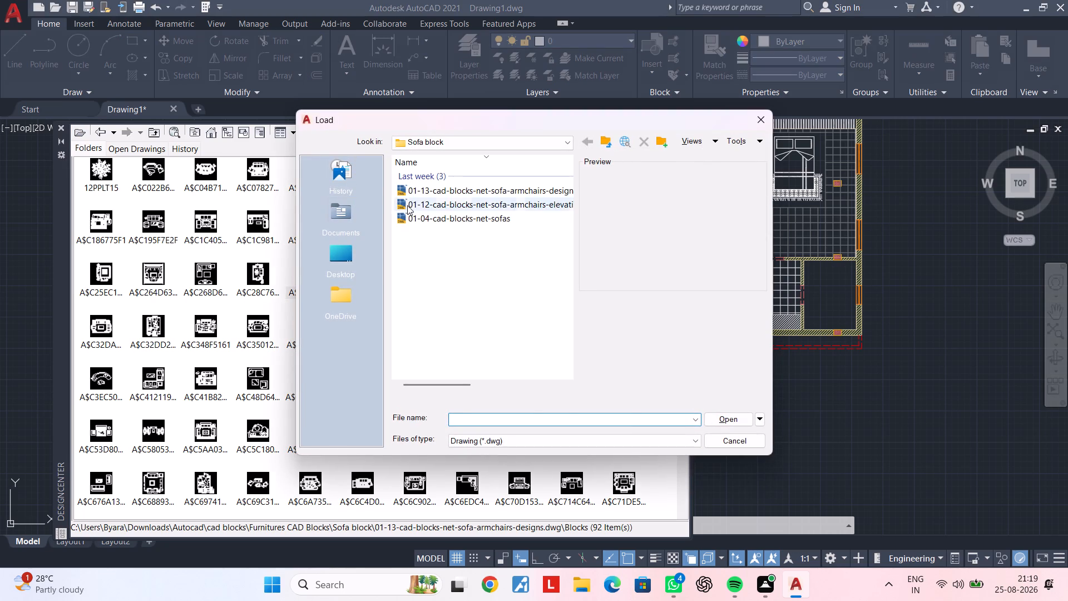
double_click(419, 202)
double_click(104, 166)
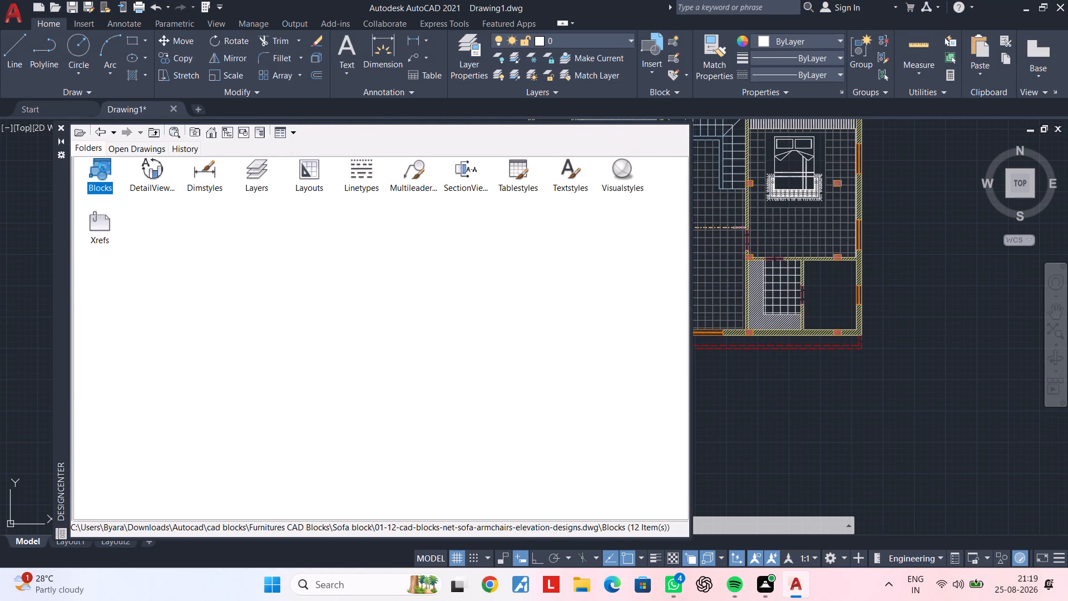
Preview several blocks of the sofa and armchair elevation drawing to check whether any suits the plan.
left_click(154, 176)
double_click(154, 176)
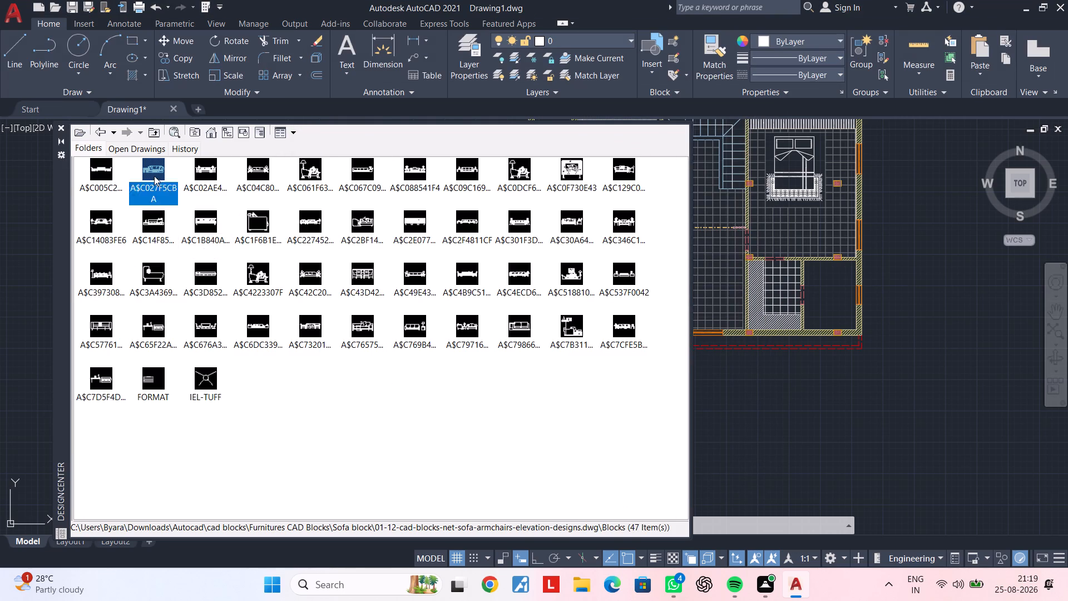
left_click(767, 178)
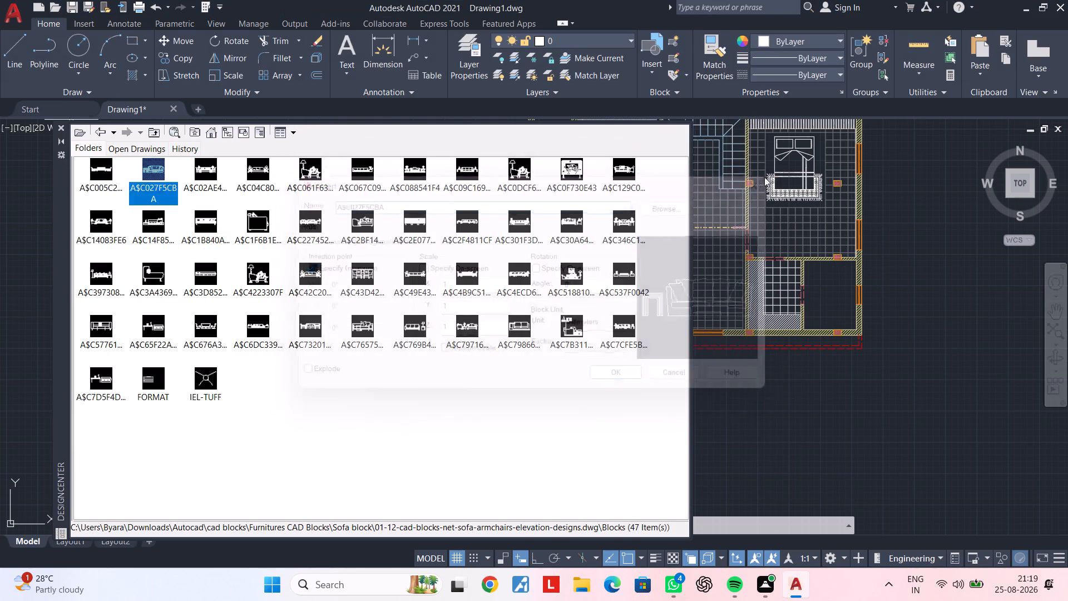
double_click(614, 169)
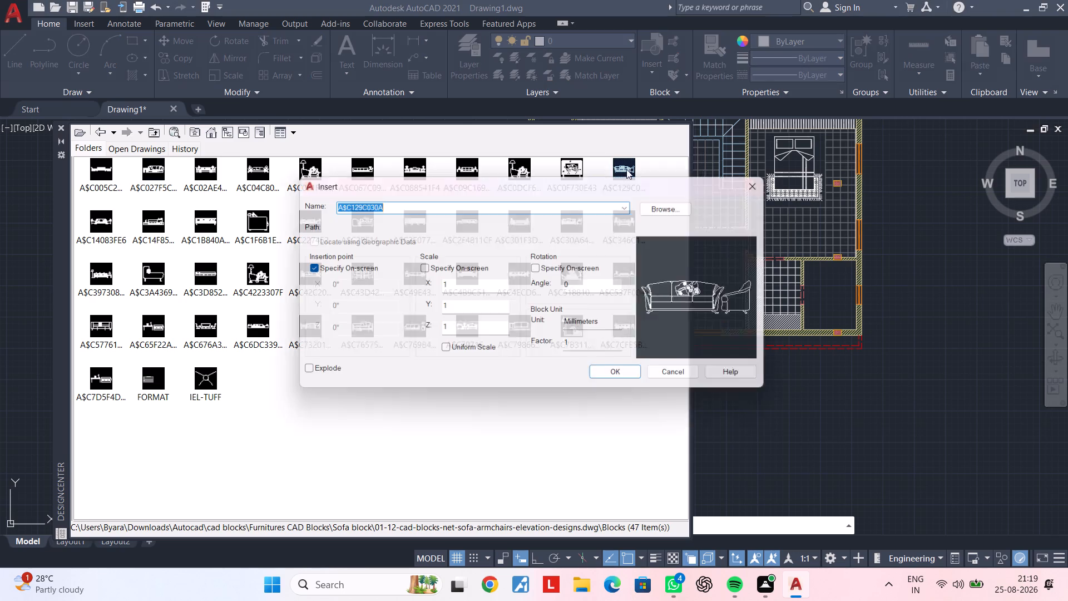
left_click(773, 180)
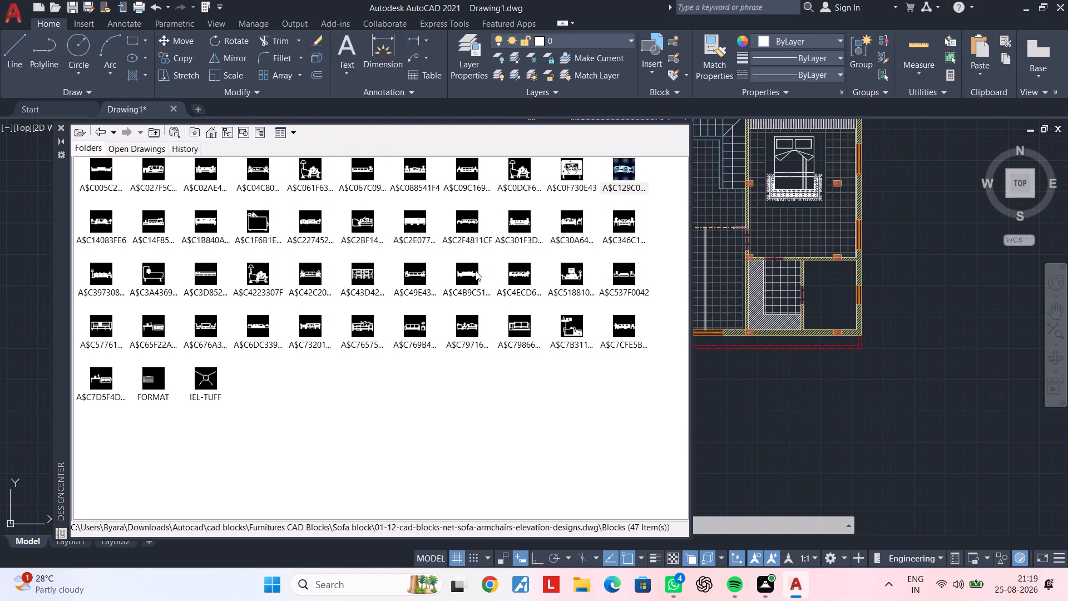
double_click(476, 271)
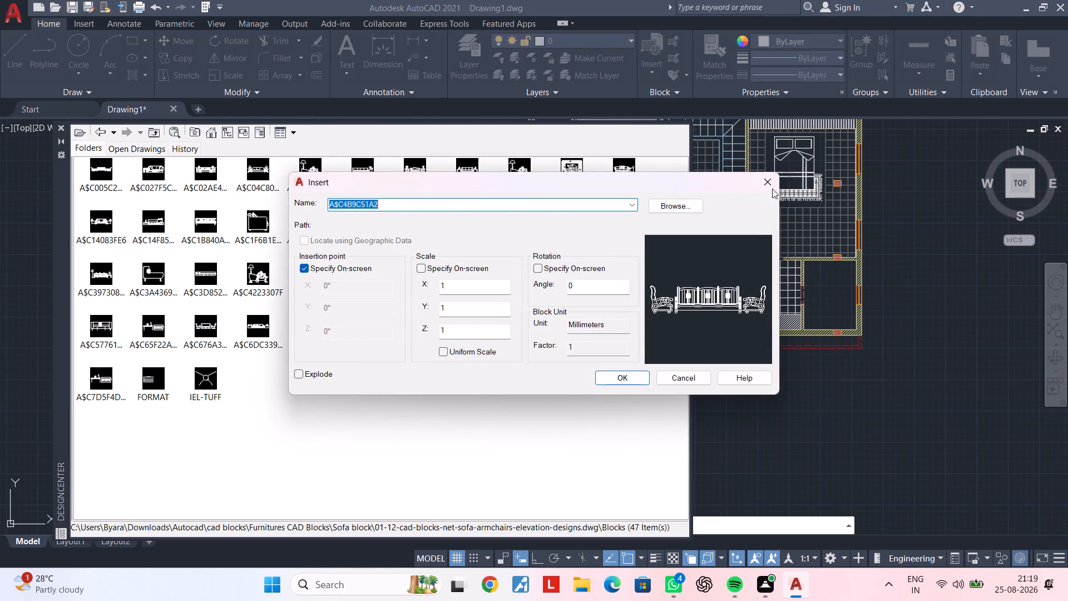
left_click(769, 184)
double_click(259, 326)
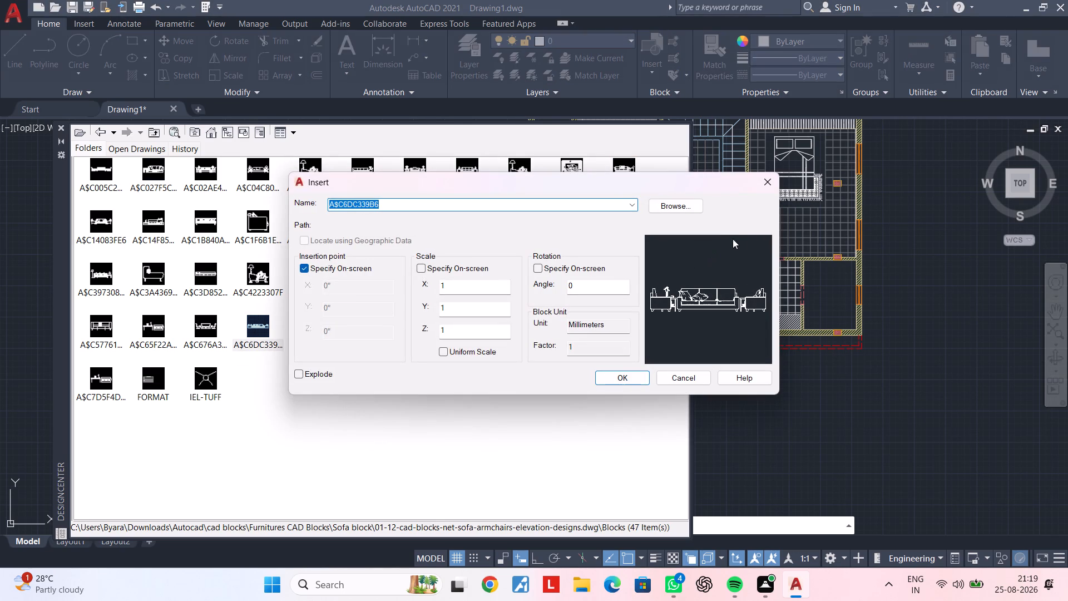
left_click(769, 186)
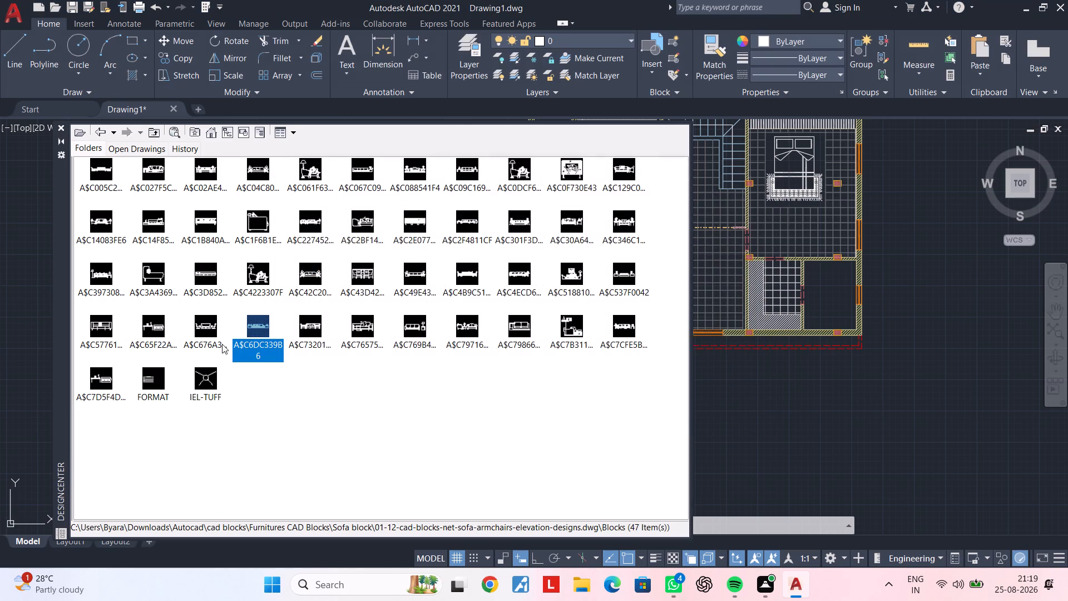
double_click(110, 329)
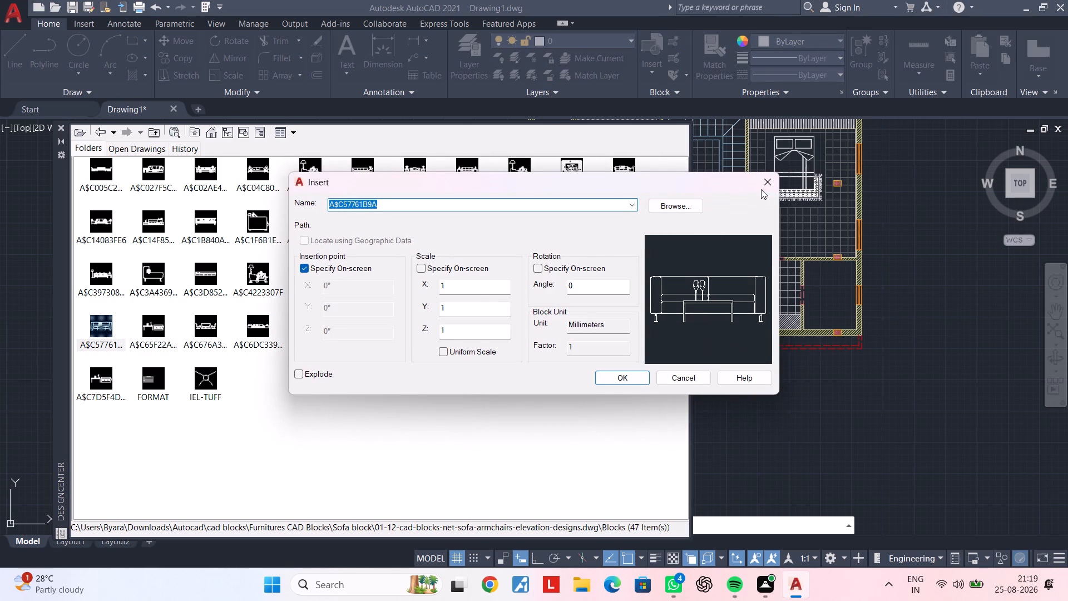
left_click(764, 183)
Load the blocks of 01-04-cad-blocks-net-sofas.dwg from the Sofa block folder into DesignCenter.
left_click(75, 133)
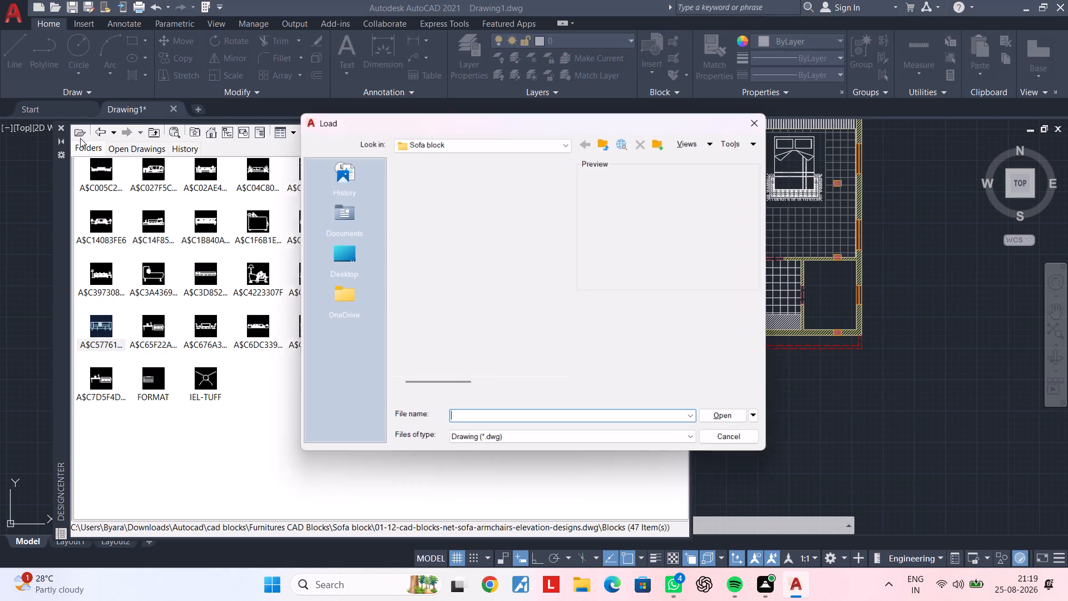
double_click(467, 216)
double_click(103, 178)
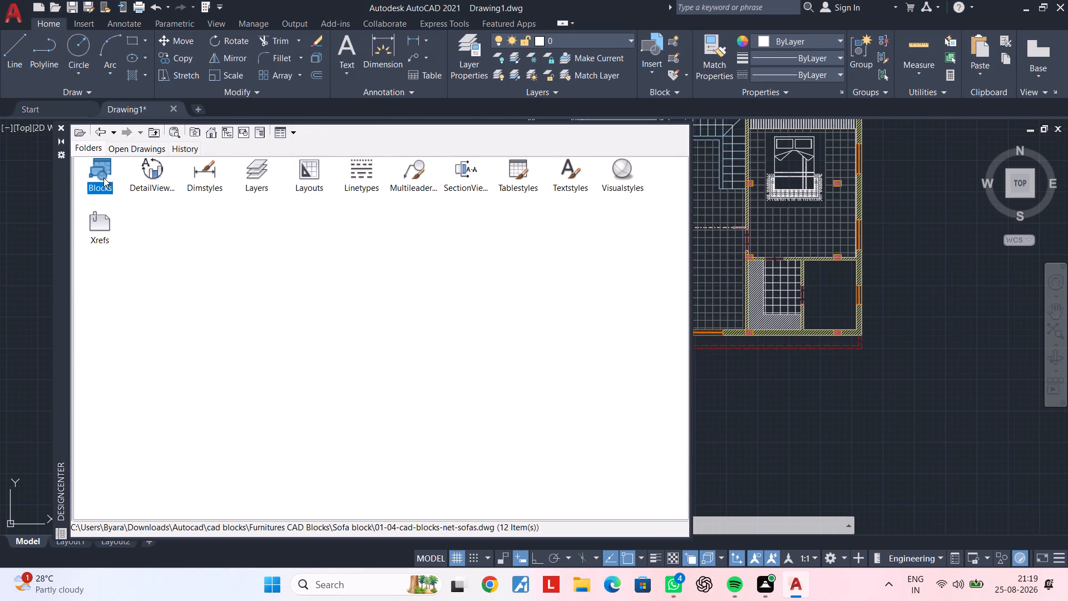
Preview plan blocks of the sofas drawing, including A$C05BA3A2B, A$C4BF50411 and A$C230C761C, to check whether any suits the plan.
left_click(368, 173)
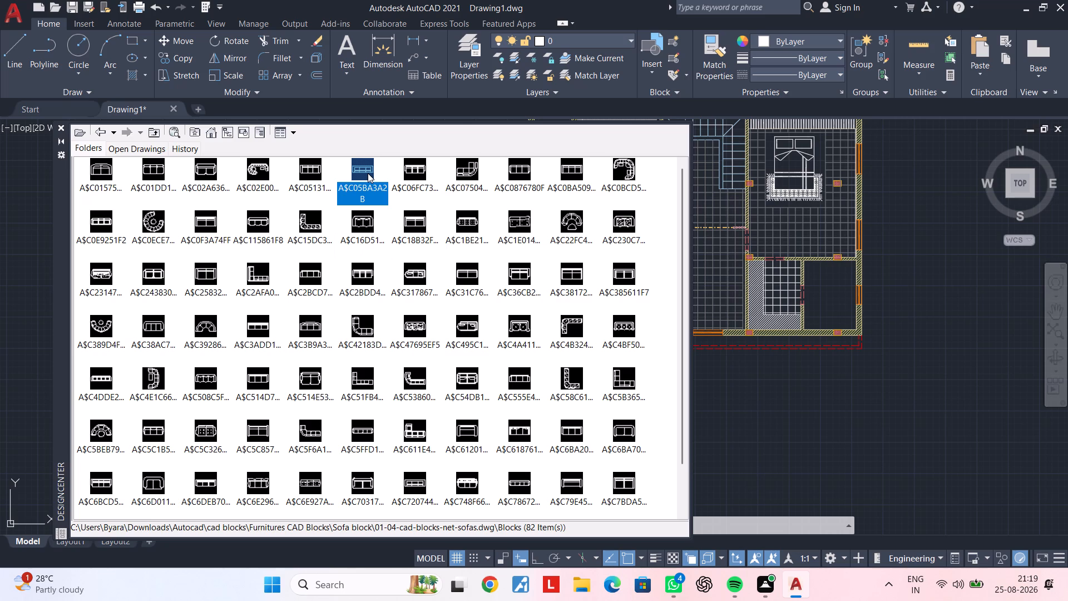
double_click(368, 173)
left_click(765, 183)
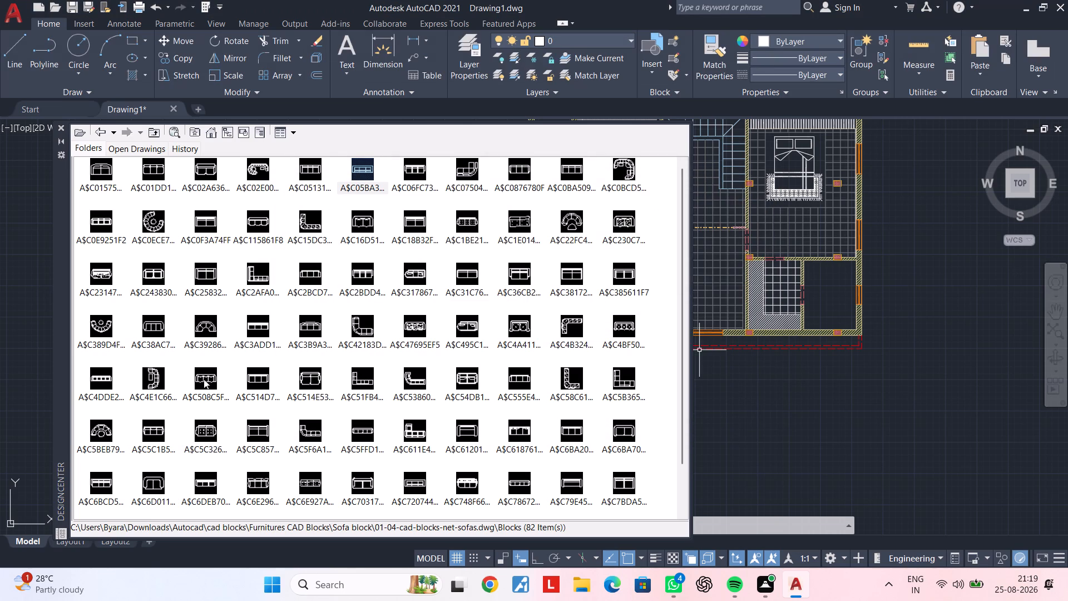
scroll(393, 390, "down", 2)
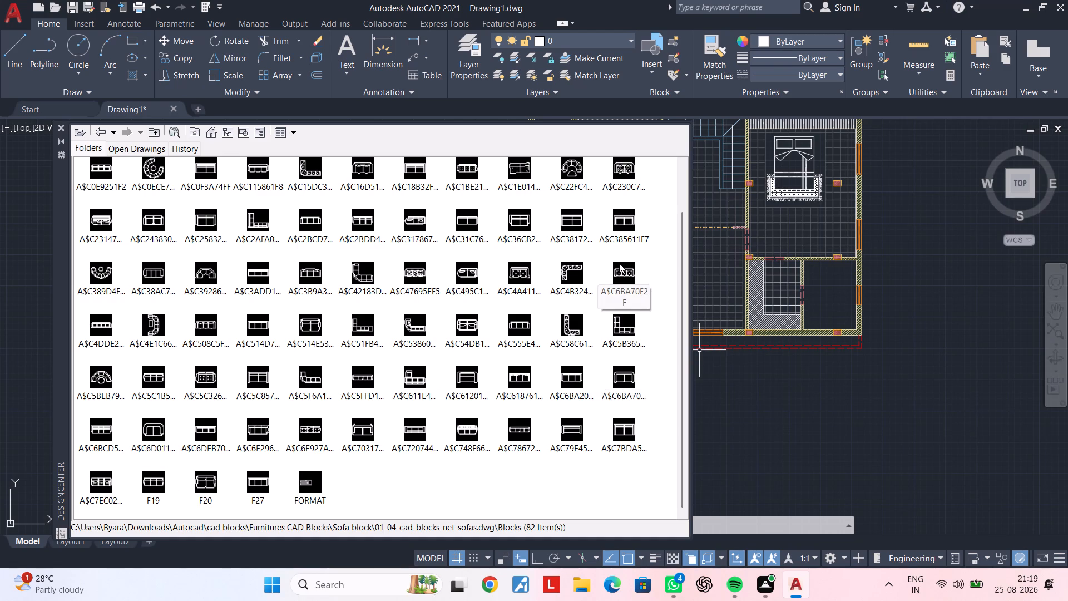
scroll(619, 270, "up", 2)
double_click(621, 320)
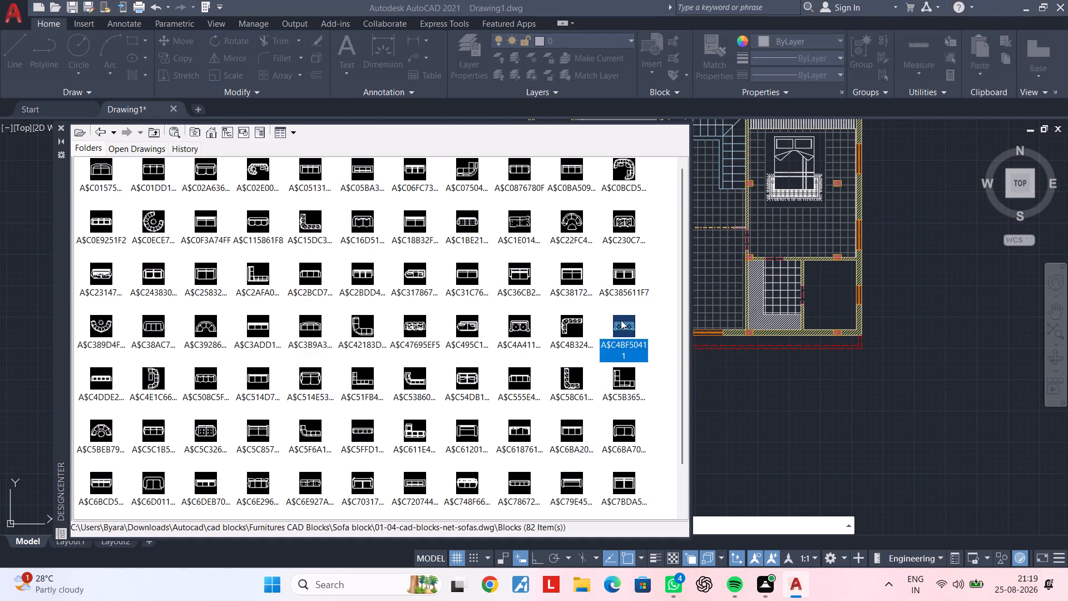
left_click(763, 181)
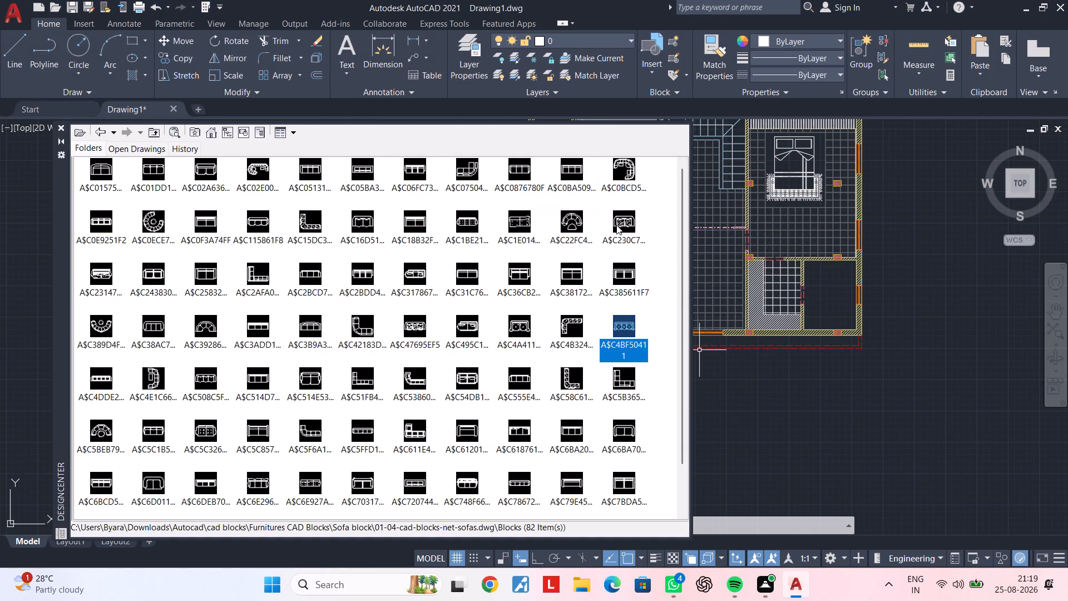
middle_click_drag(616, 225, 612, 306)
double_click(620, 217)
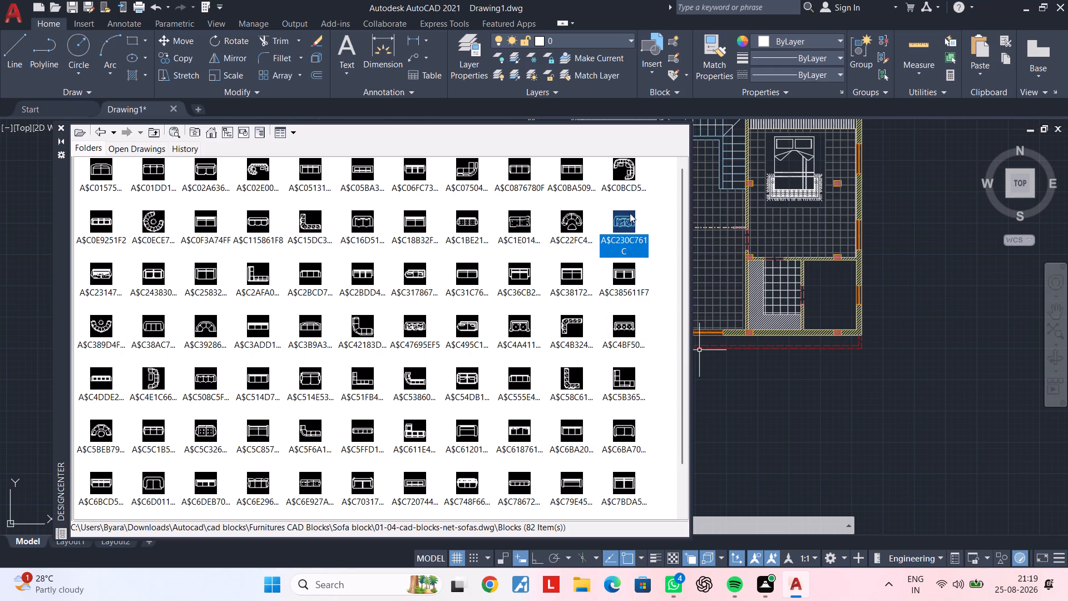
double_click(617, 223)
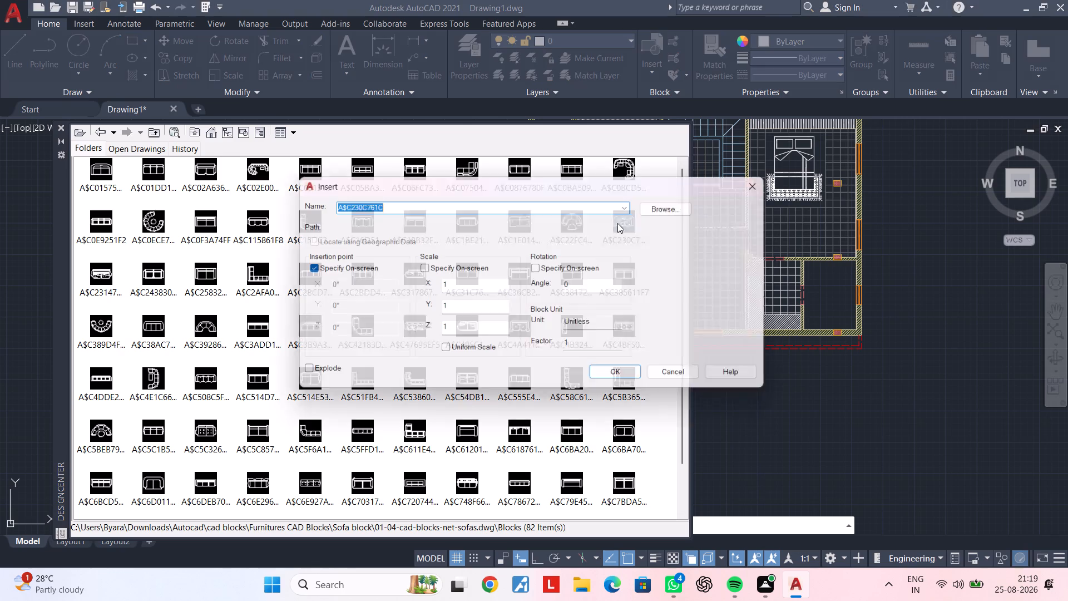
left_click(771, 181)
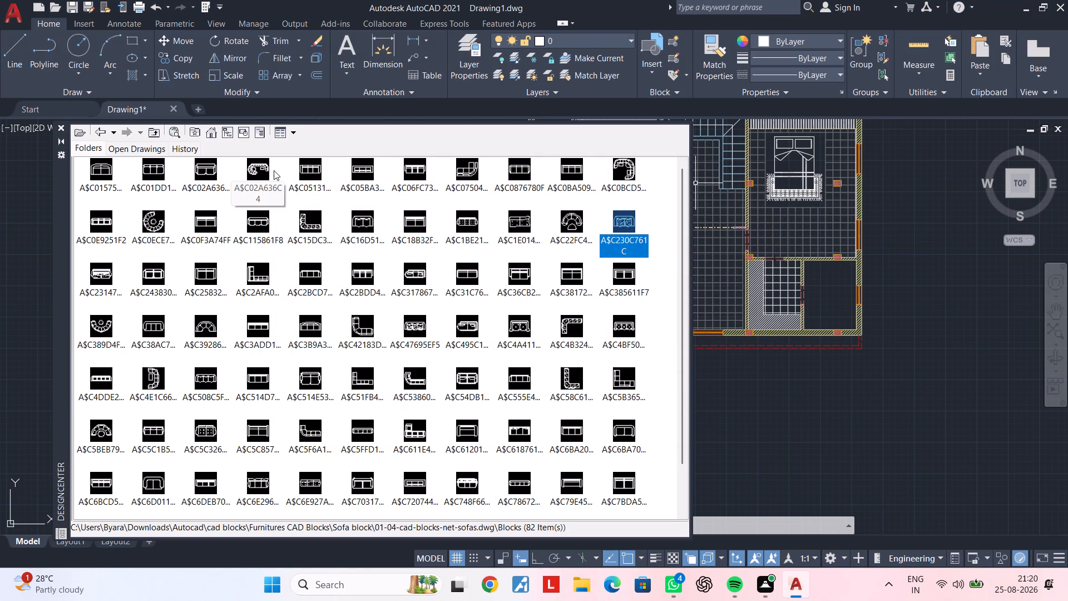
Preview the curved corner sofa and several two- and three-seater blocks, ending with A$C720744B6, to compare their shapes.
double_click(256, 169)
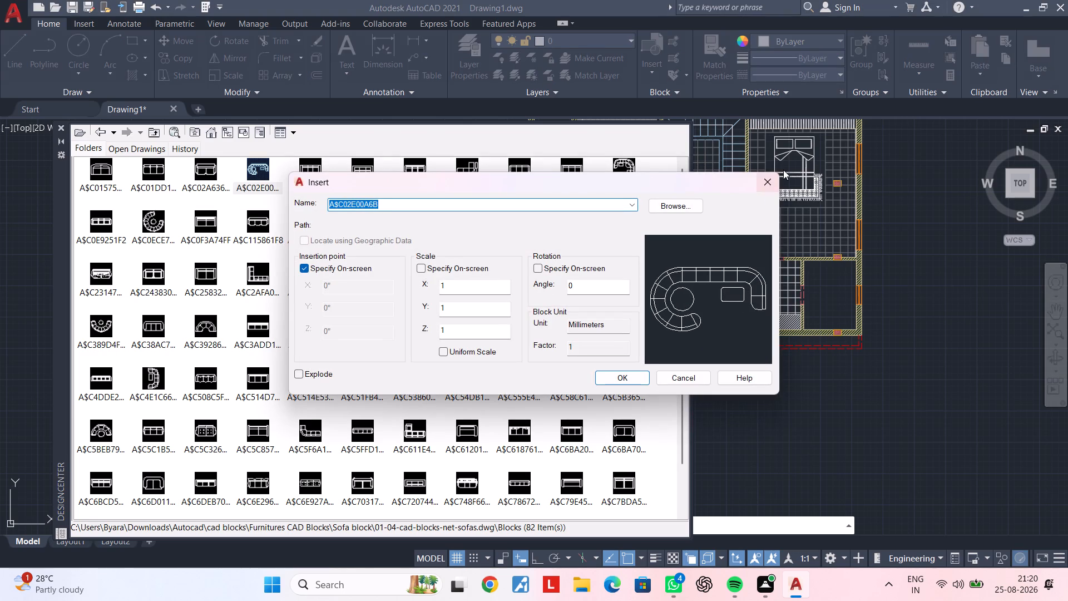
left_click(771, 180)
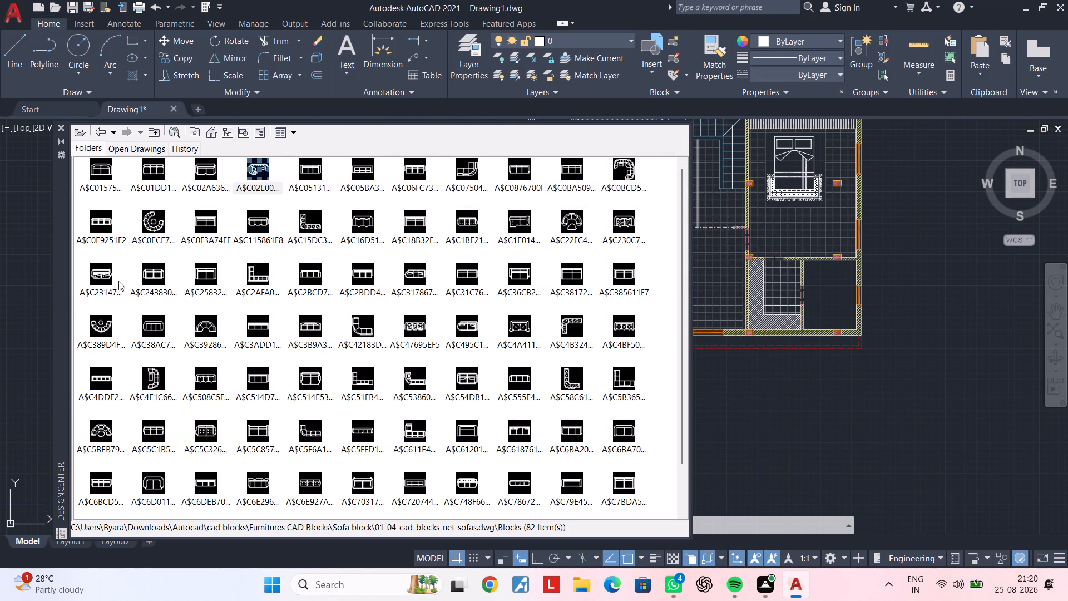
triple_click(96, 272)
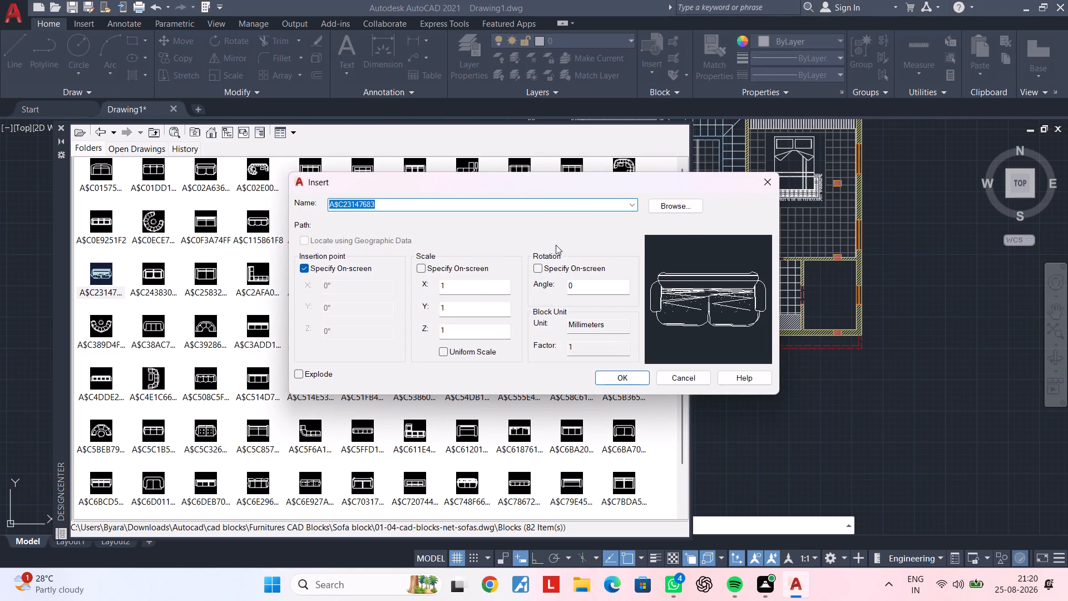
left_click(770, 181)
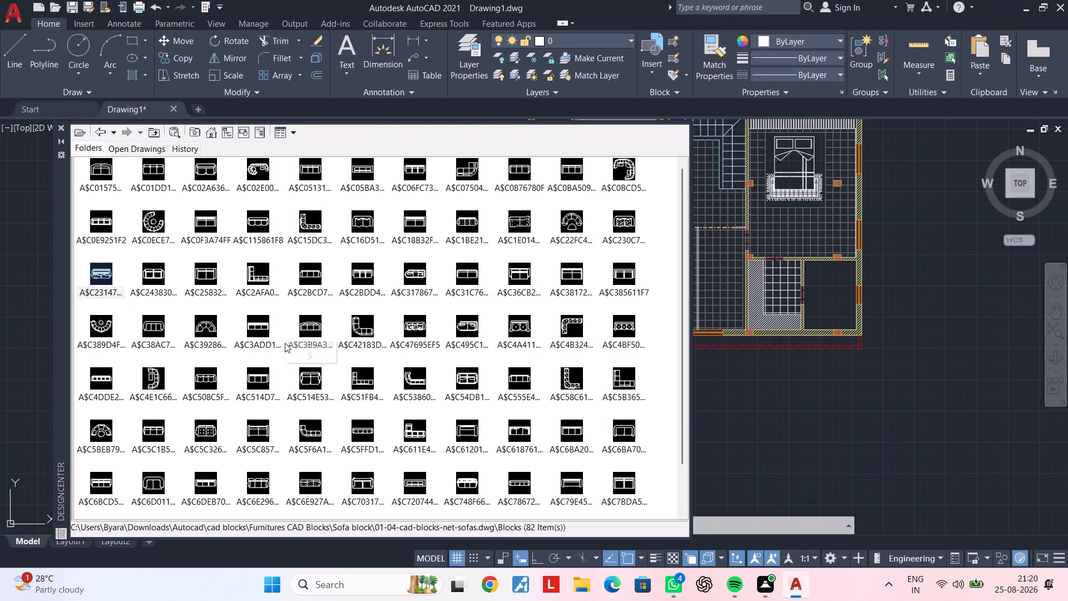
double_click(205, 376)
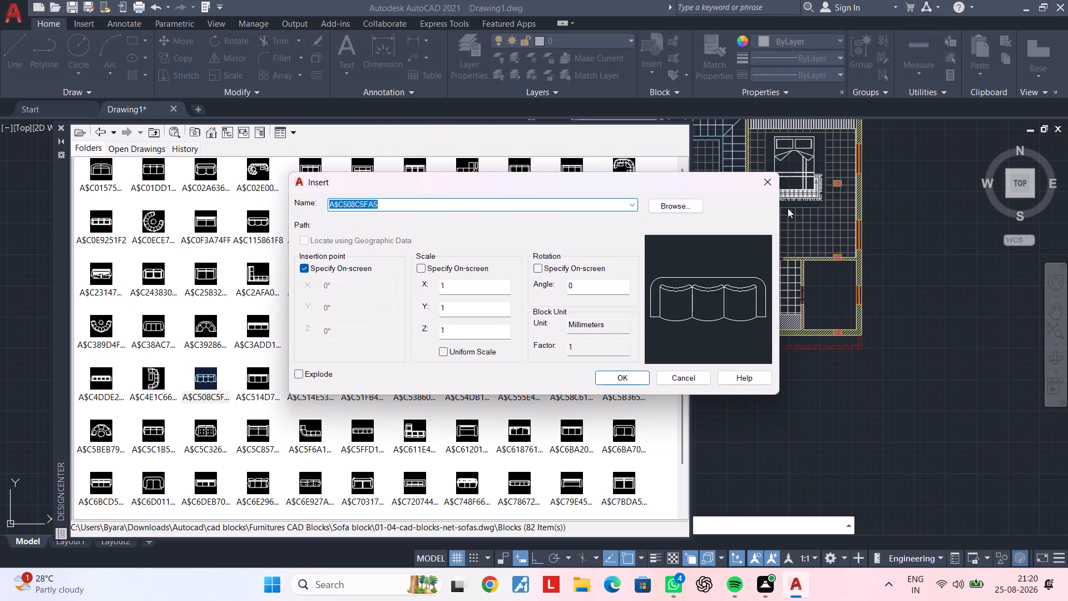
left_click(775, 189)
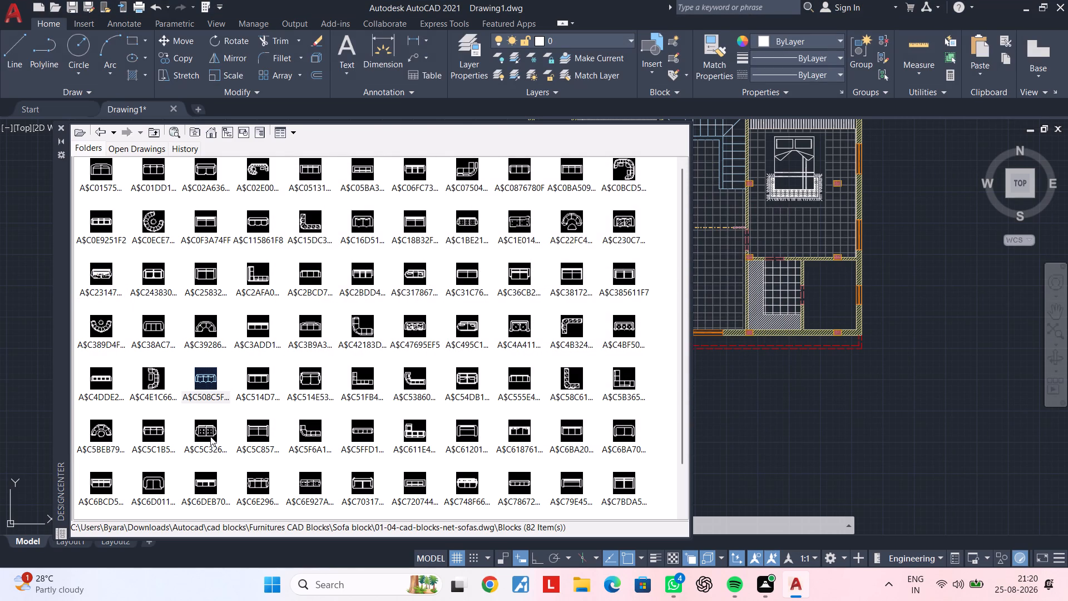
double_click(209, 436)
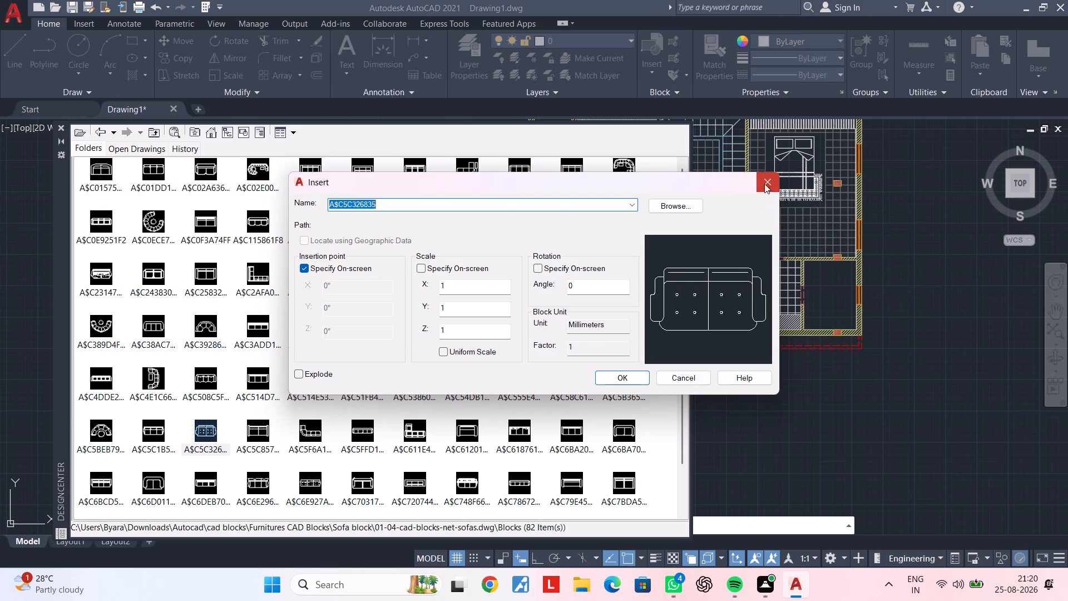
left_click(764, 184)
double_click(407, 481)
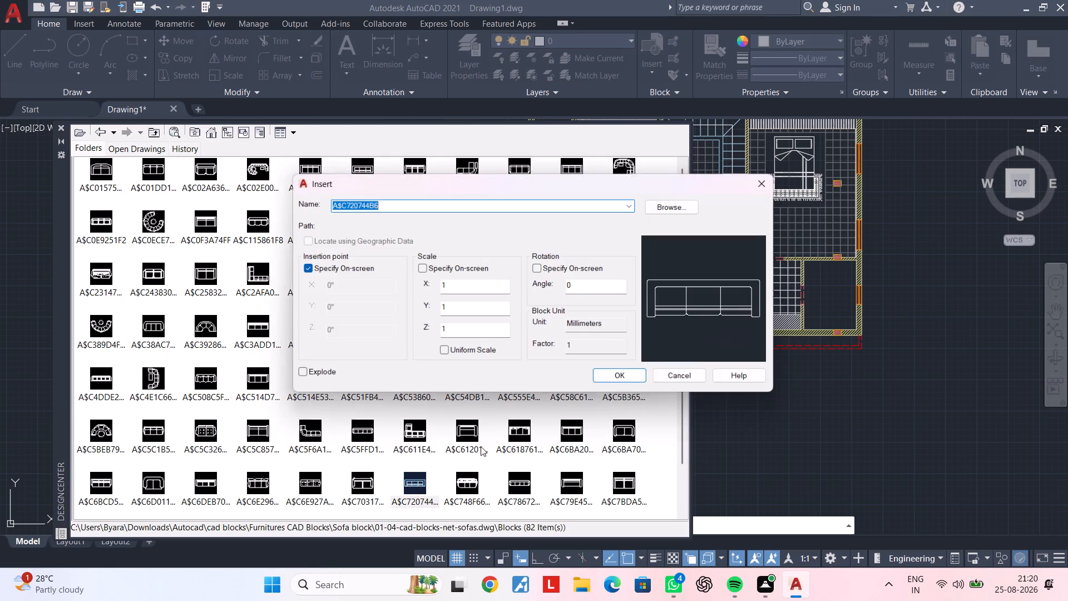
left_click(765, 185)
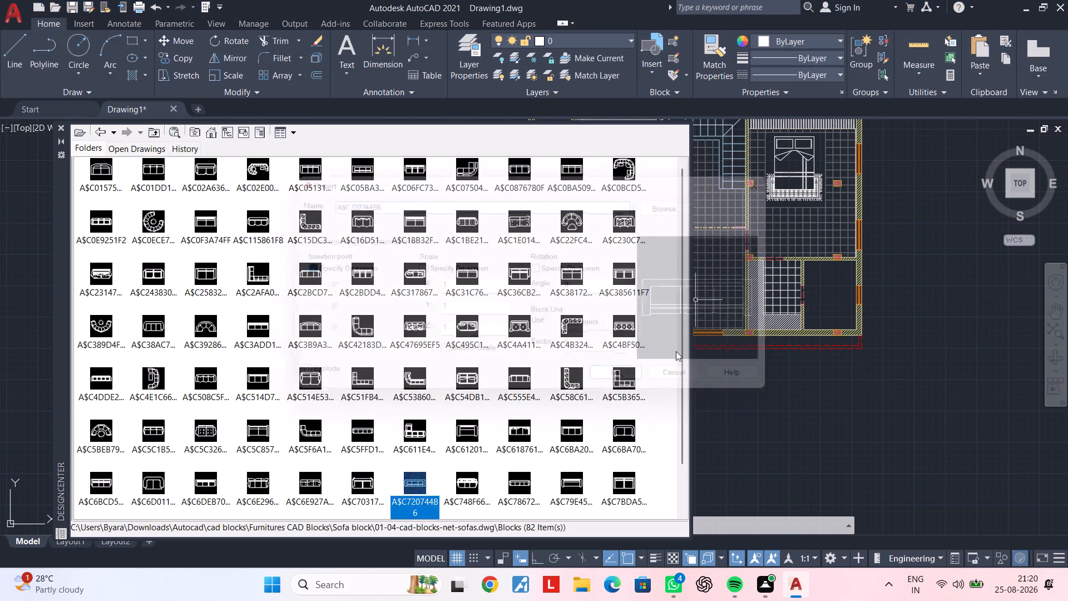
Insert the three-seater sofa block A$C720744B6 into the empty area below the floor plan.
left_click_drag(413, 488, 845, 450)
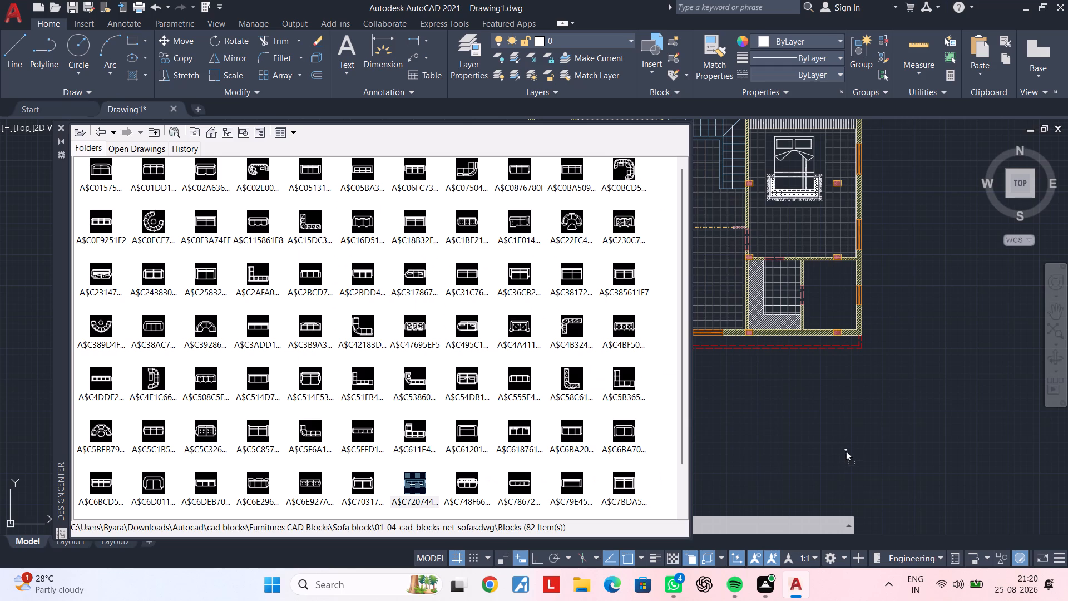
left_click_drag(845, 450, 858, 442)
Scale up the tiny inserted three-seater sofa freehand to furniture size in proportion to the floor plan.
scroll(859, 440, "up", 5)
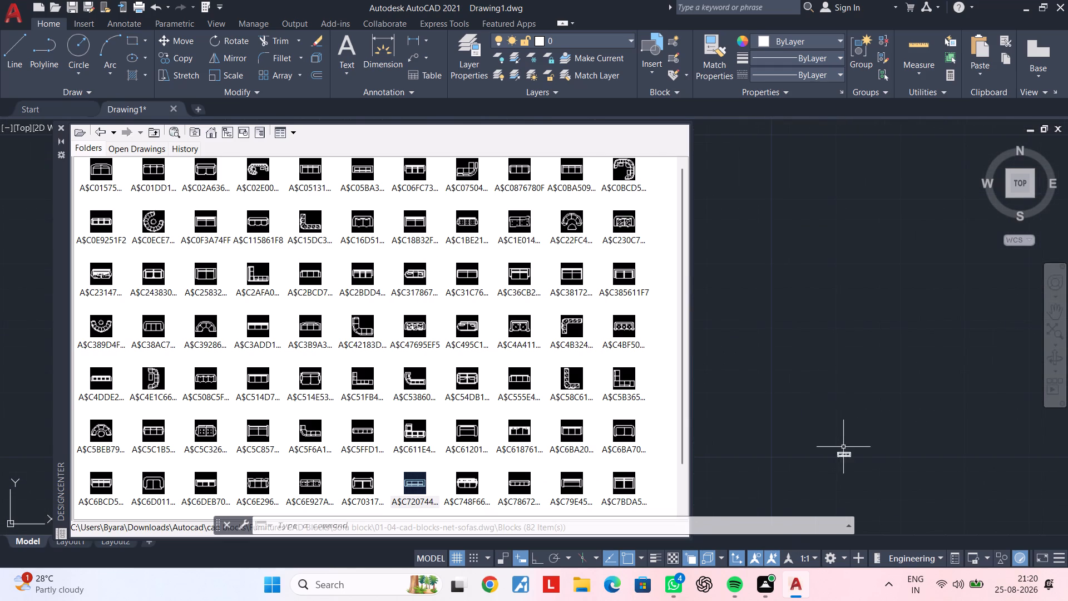
left_click(851, 458)
type("sc")
key("space")
left_click(878, 472)
scroll(910, 407, "down", 1)
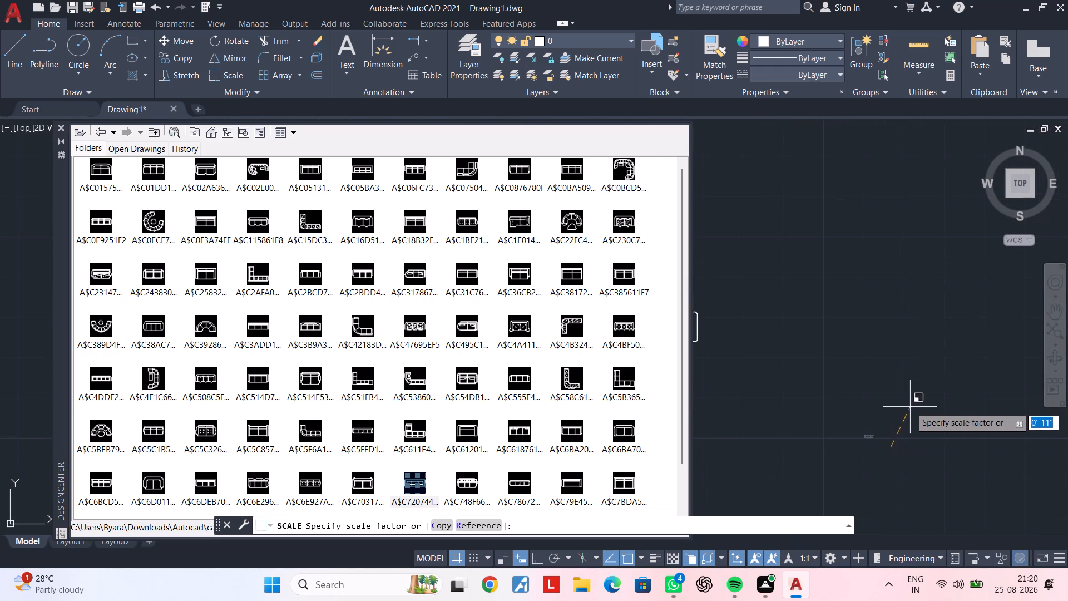
scroll(926, 386, "down", 2)
middle_click_drag(899, 380, 996, 435)
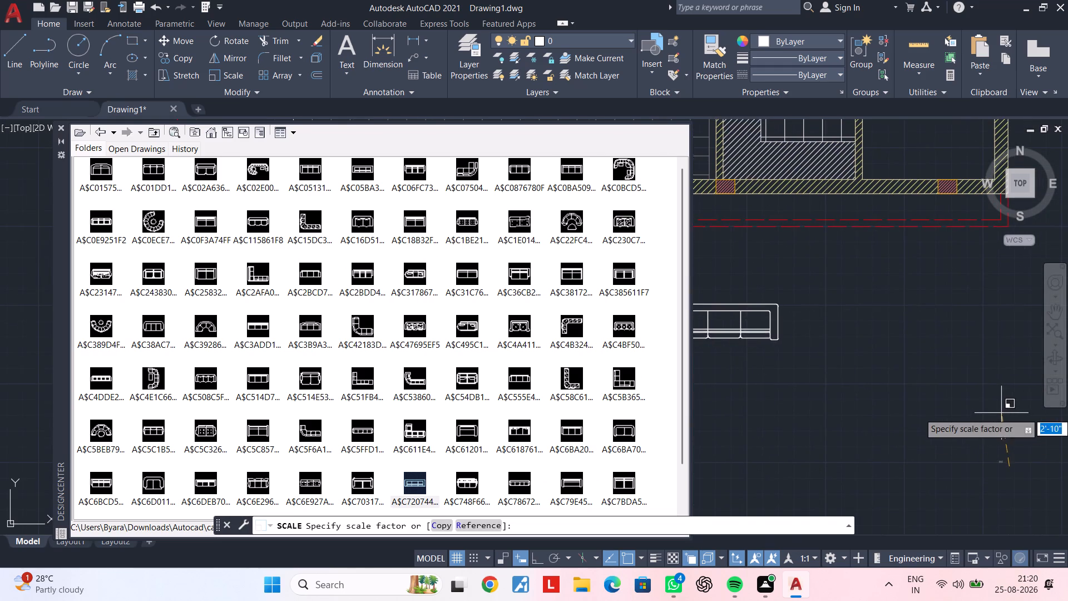
middle_click_drag(994, 413, 1067, 431)
scroll(992, 421, "down", 2)
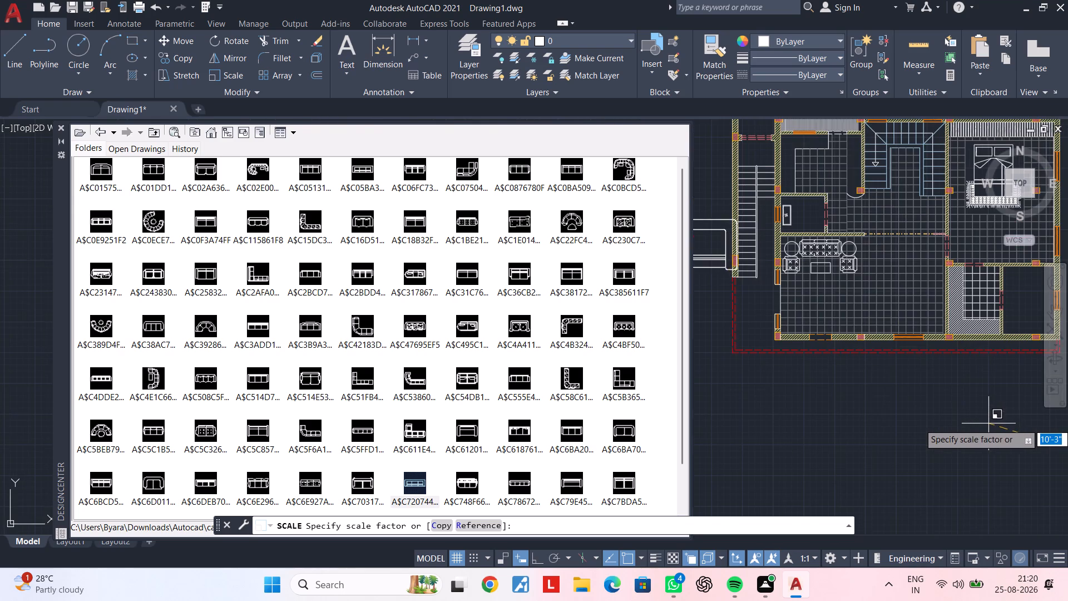
middle_click(983, 428)
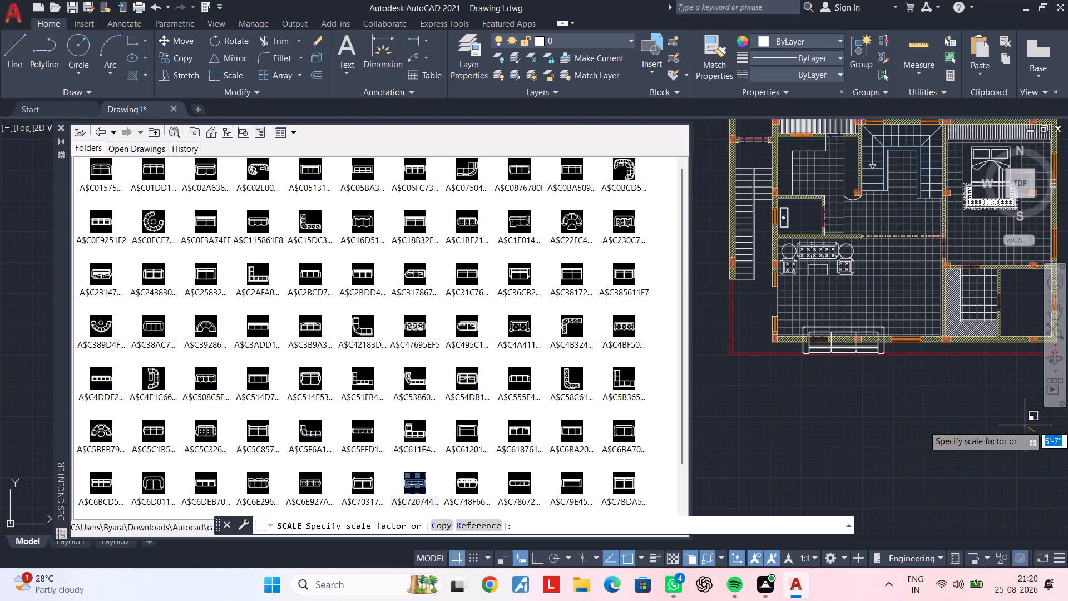
left_click(1021, 425)
key("Escape")
key("Escape")
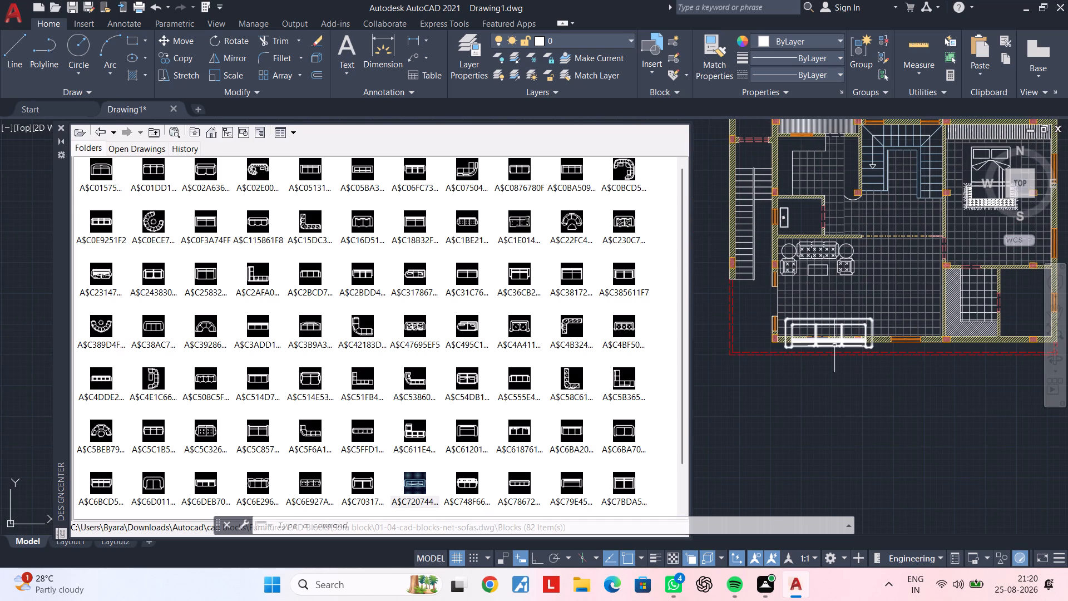
Rotate the three-seater sofa 180 degrees about a point just above it, using Ortho mode.
left_click(834, 346)
key("r")
key("o")
key("space")
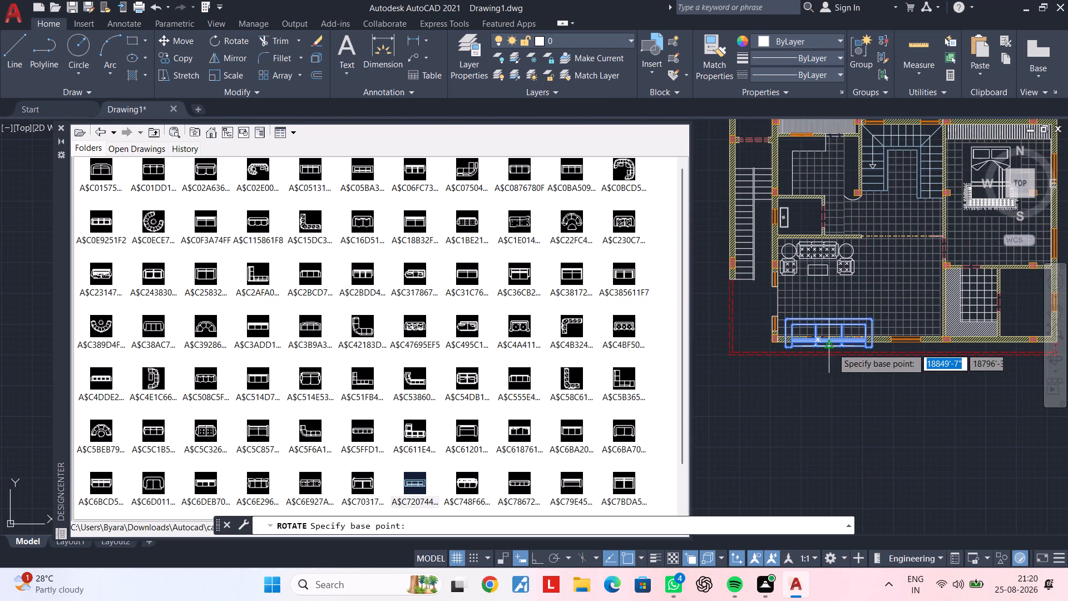
left_click(833, 302)
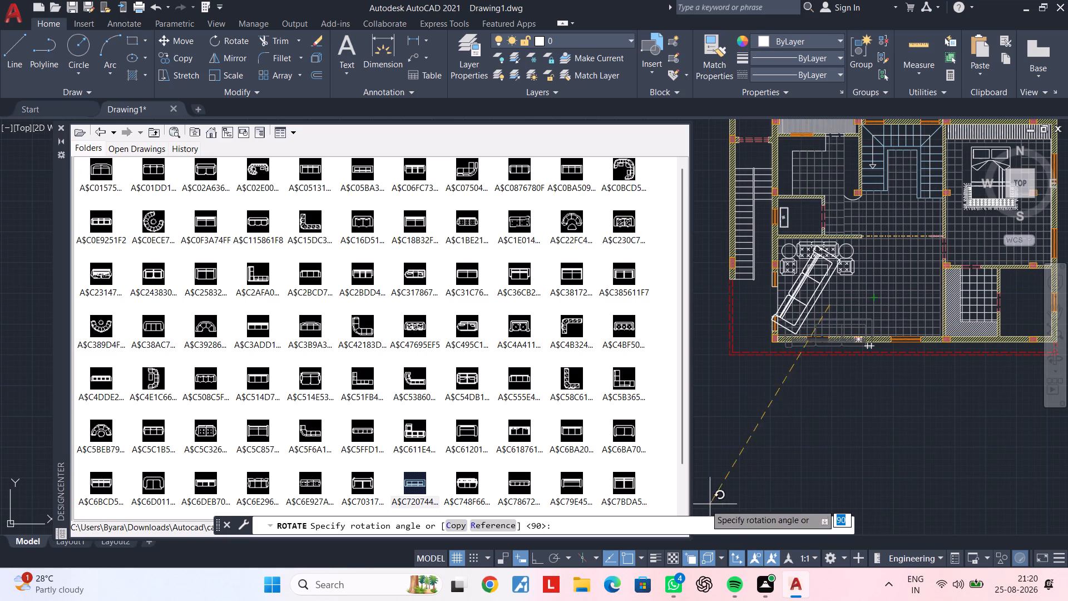
left_click(534, 563)
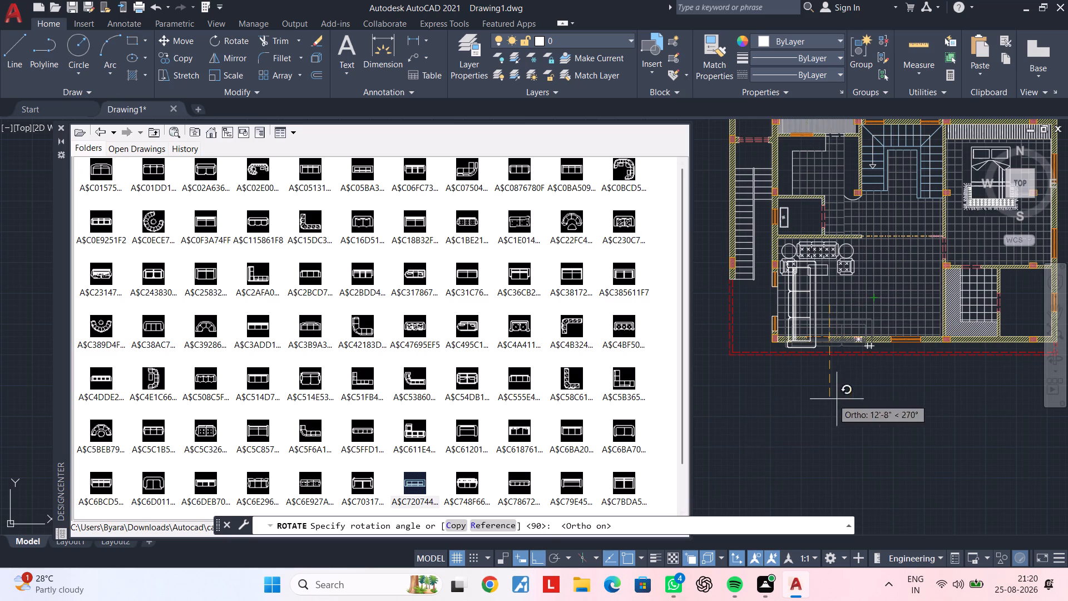
left_click(739, 299)
middle_click_drag(760, 300, 730, 343)
key("Escape")
Move the three-seater sofa, with Ortho mode off, against the inside of the living room's bottom wall, facing the existing sofa set.
left_click(782, 327)
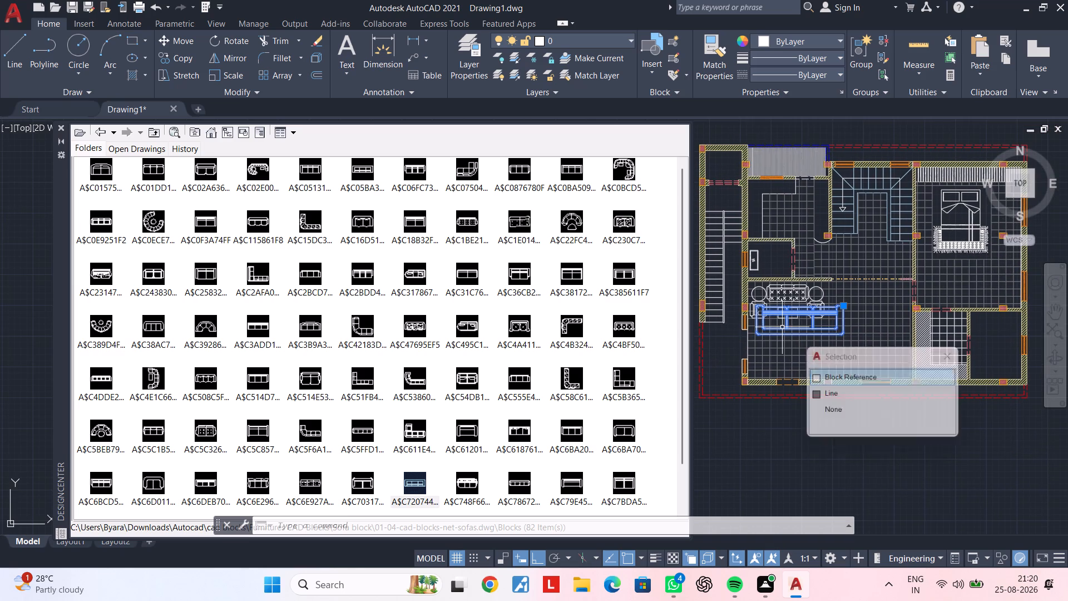
key("m")
key("space")
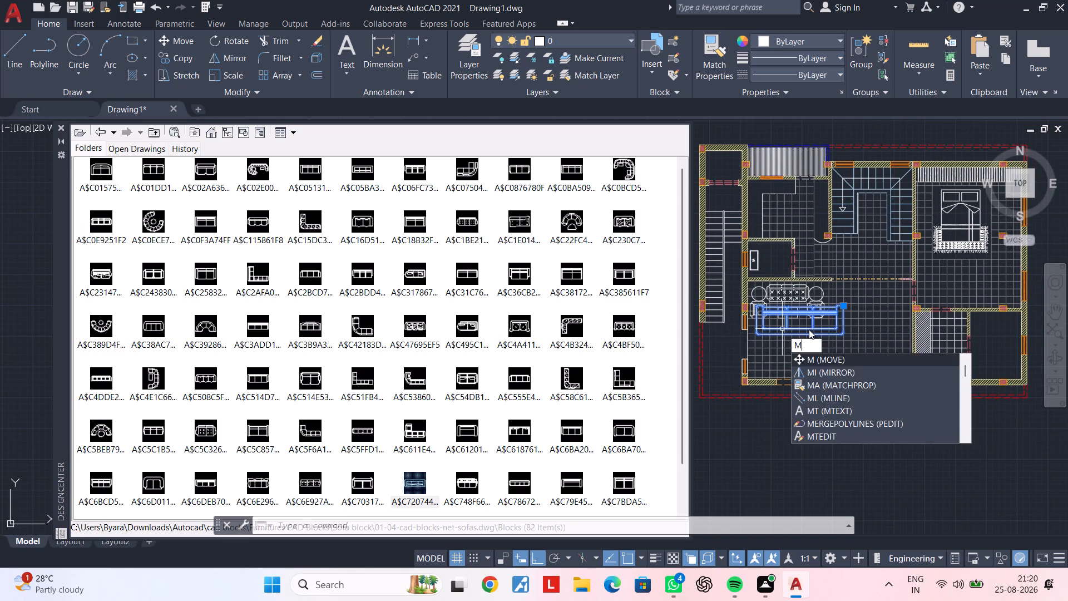
key("space")
left_click(807, 329)
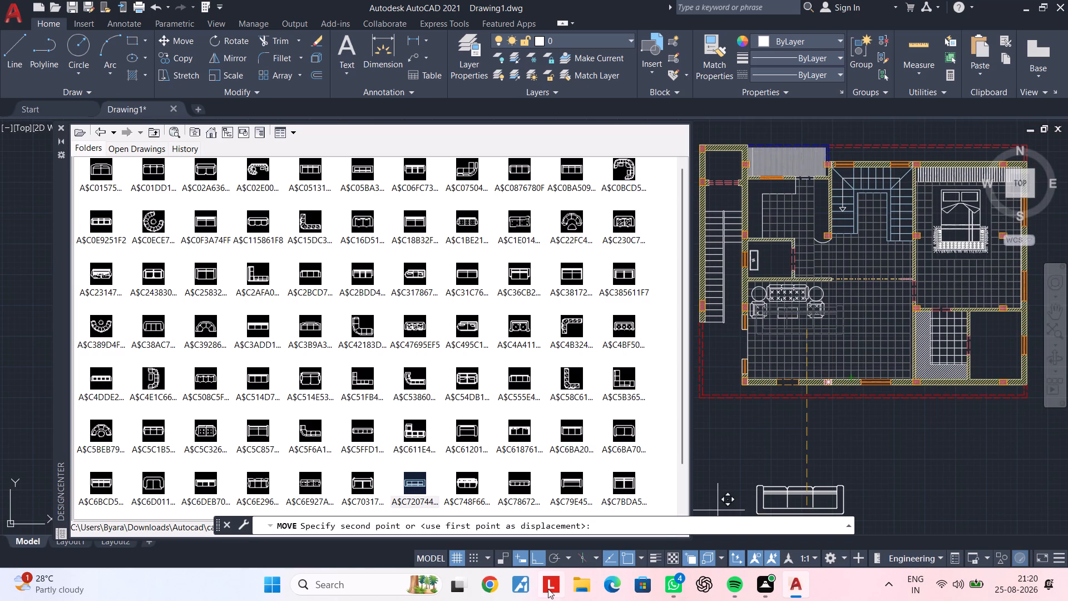
left_click(541, 560)
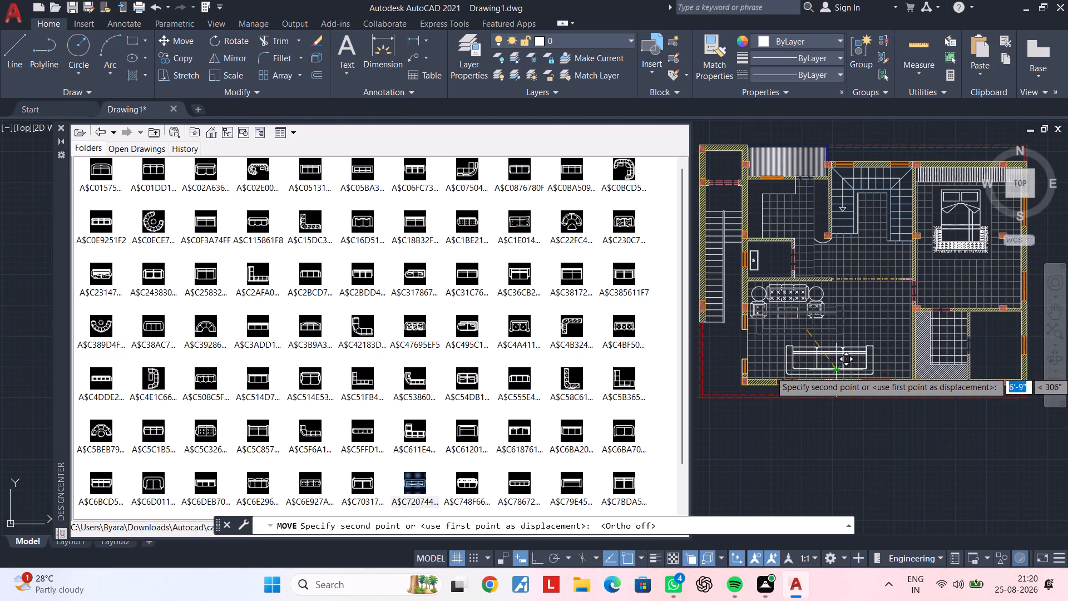
scroll(842, 363, "up", 2)
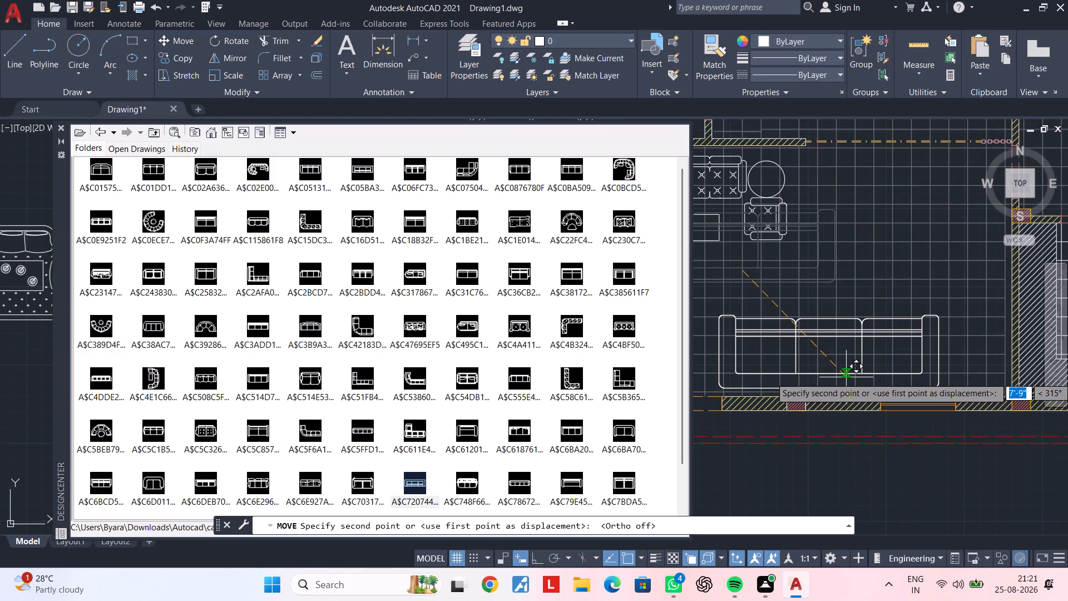
middle_click_drag(845, 380, 842, 348)
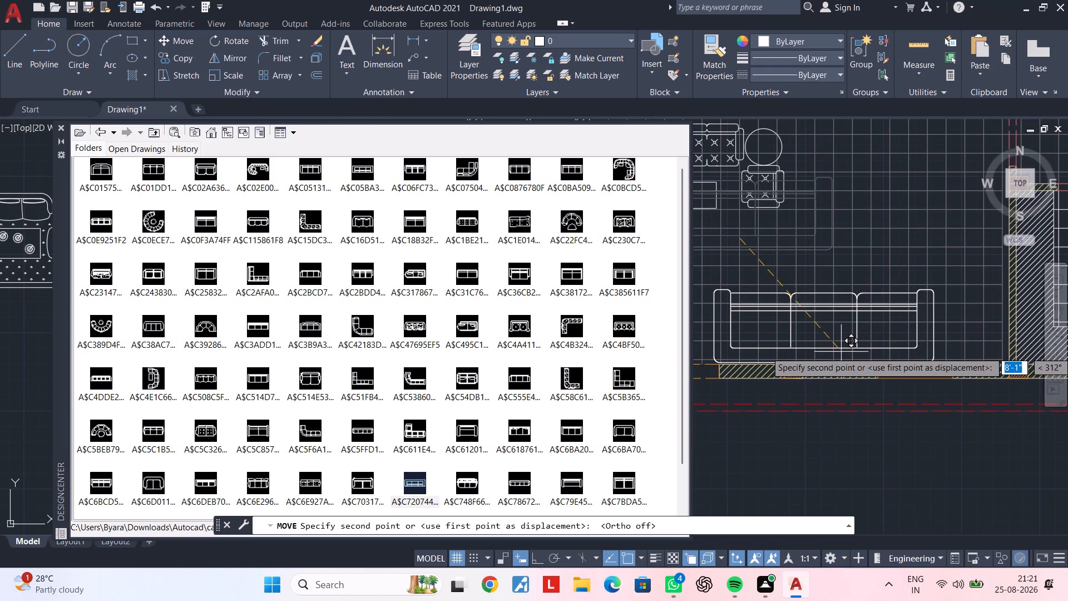
left_click(841, 352)
key("Escape")
key("Escape")
scroll(882, 356, "down", 2)
middle_click_drag(870, 382, 918, 408)
key("Escape")
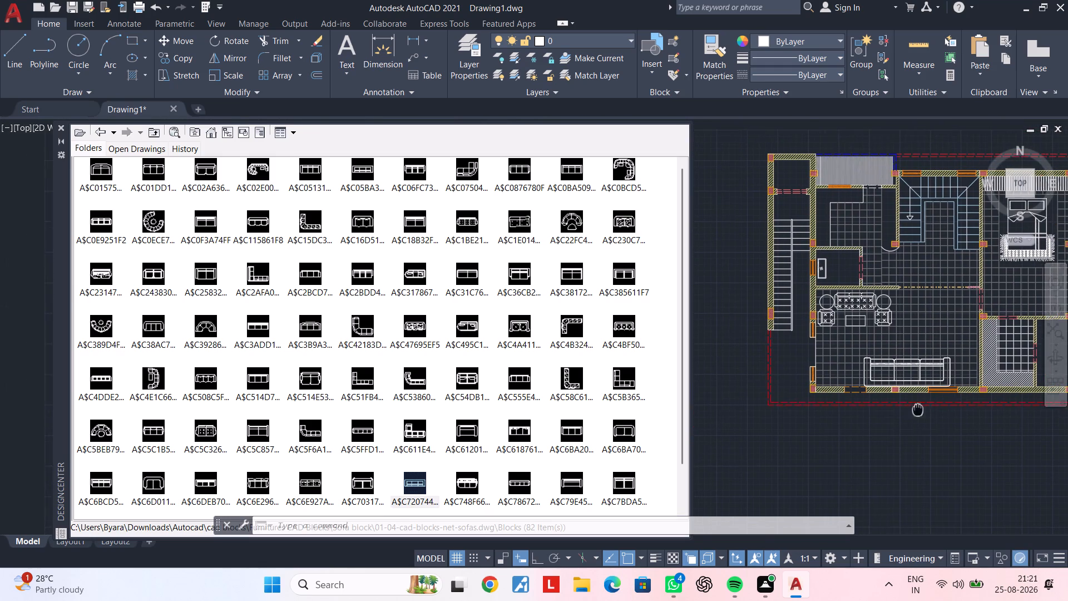
middle_click_drag(918, 408, 919, 408)
key("Escape")
key("Escape")
key("Escape")
scroll(234, 310, "up", 4)
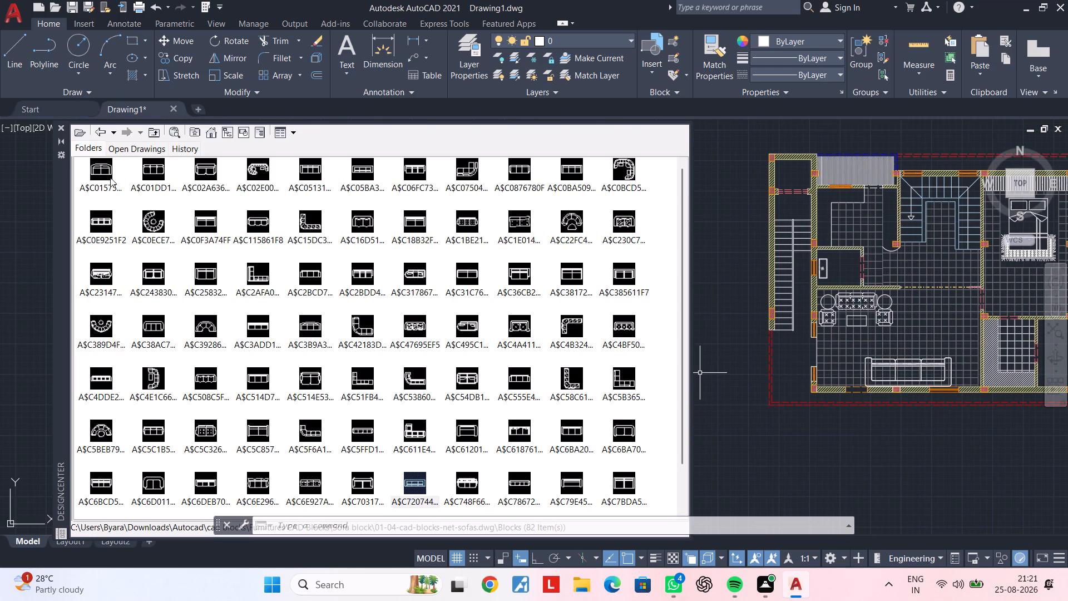
Load the 01-10-cad-blocks-net-tables drawing from the Table Dinning folder of Furnitures CAD Blocks and open its blocks.
left_click(81, 135)
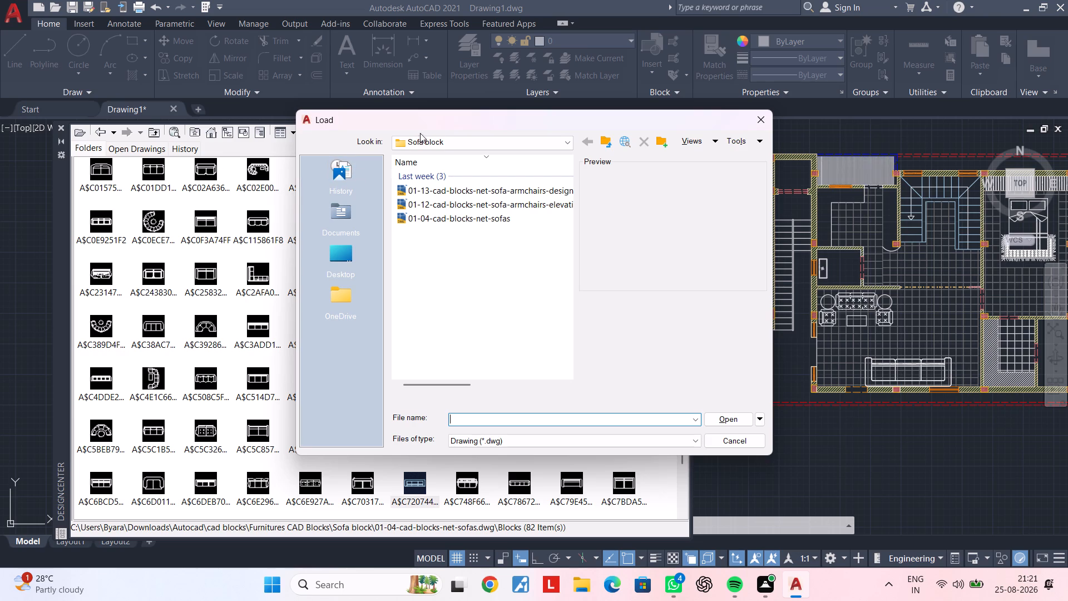
left_click(437, 143)
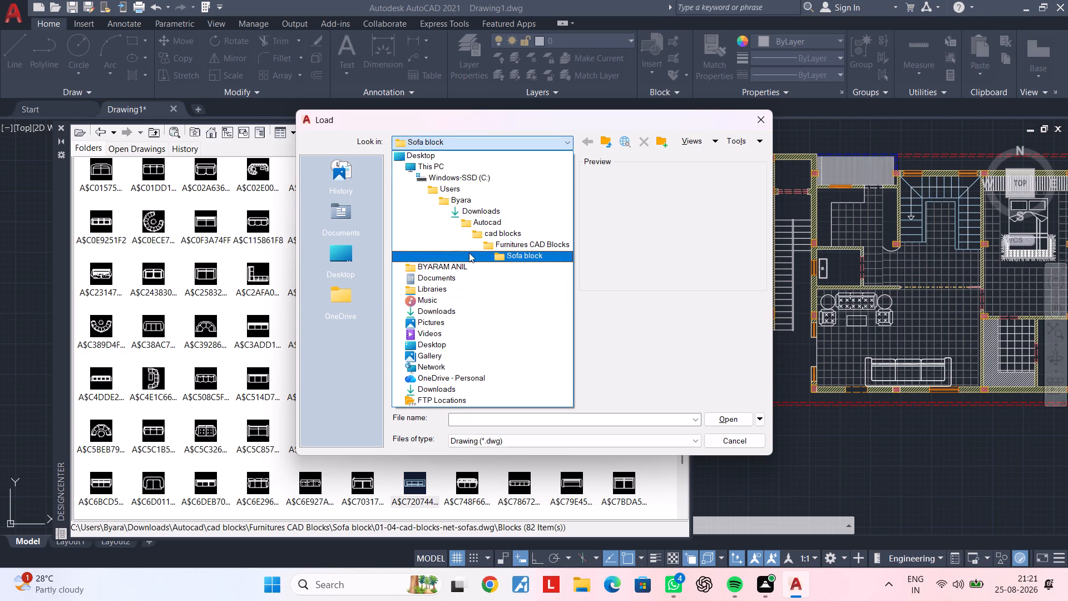
double_click(507, 244)
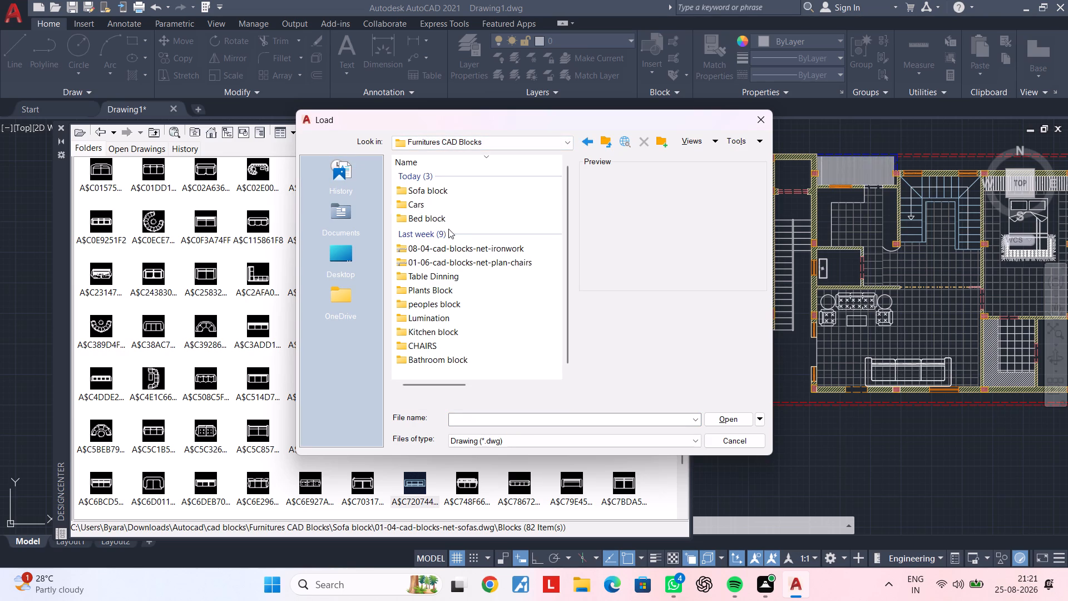
double_click(446, 277)
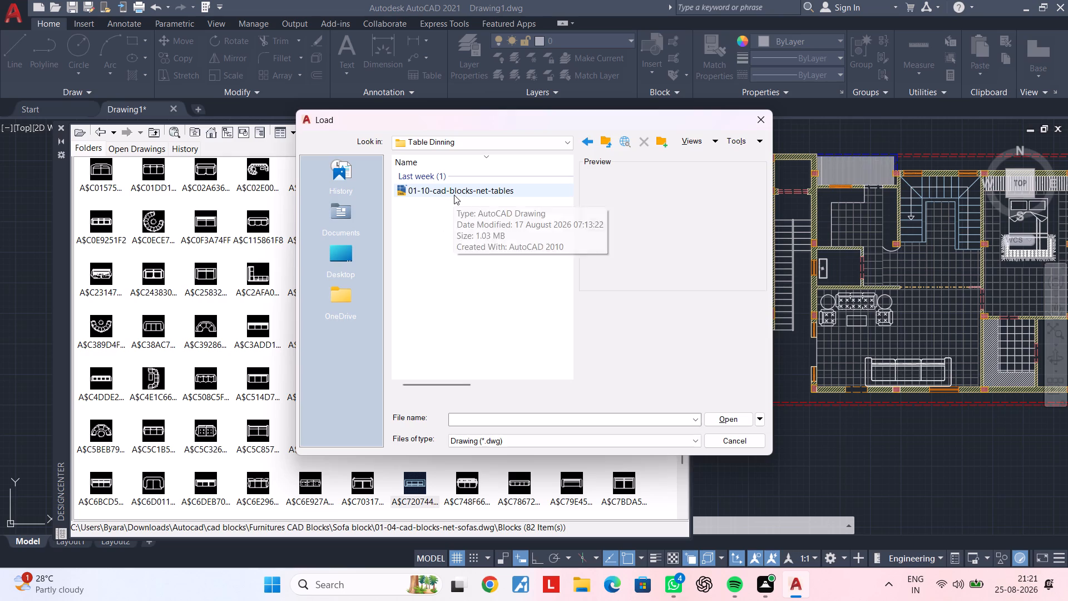
double_click(454, 194)
double_click(97, 173)
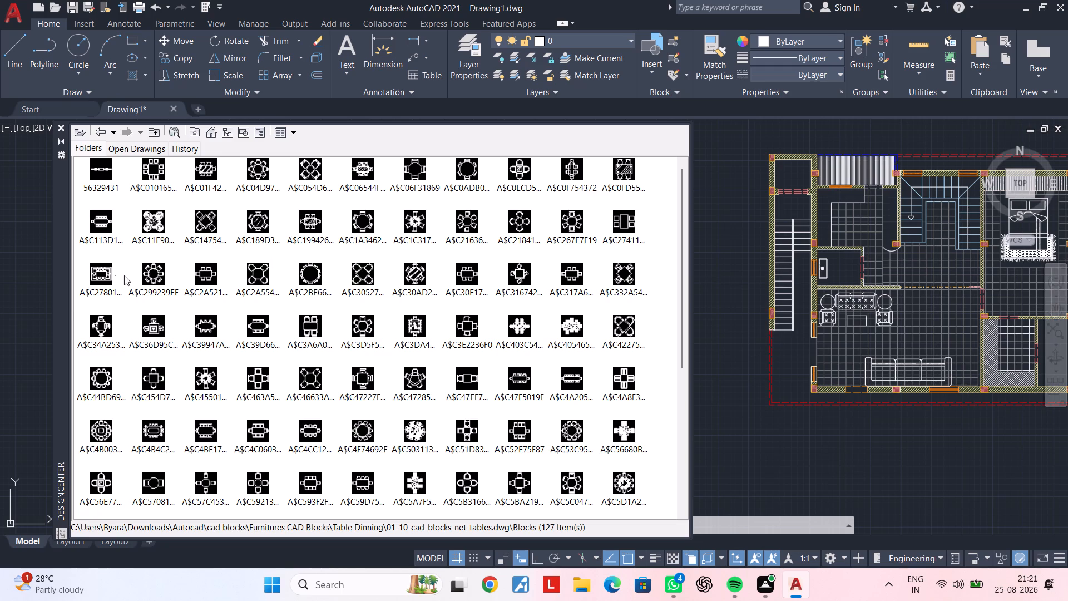
Browse the dining table blocks and preview A$C76235AA8 and the six-seat A$C2A521B94 to compare their shapes.
scroll(396, 380, "down", 3)
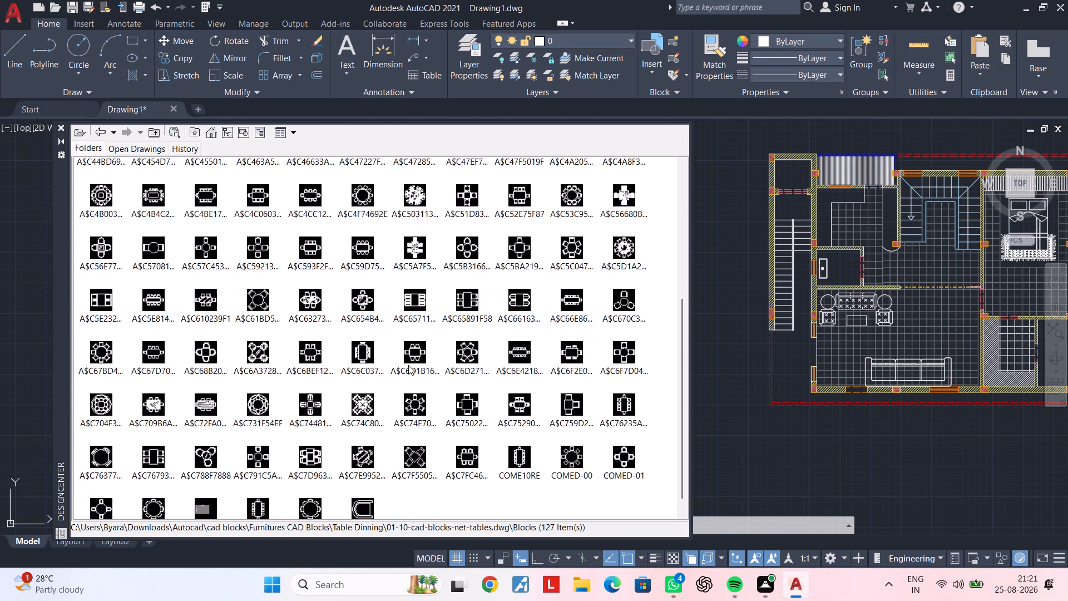
scroll(408, 365, "down", 2)
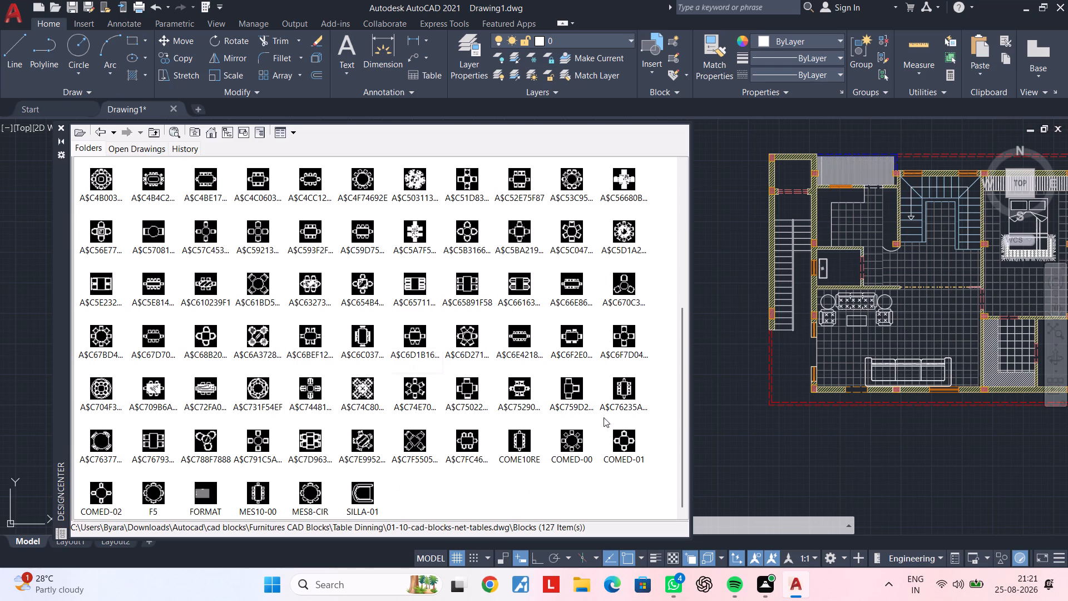
left_click(620, 388)
double_click(620, 388)
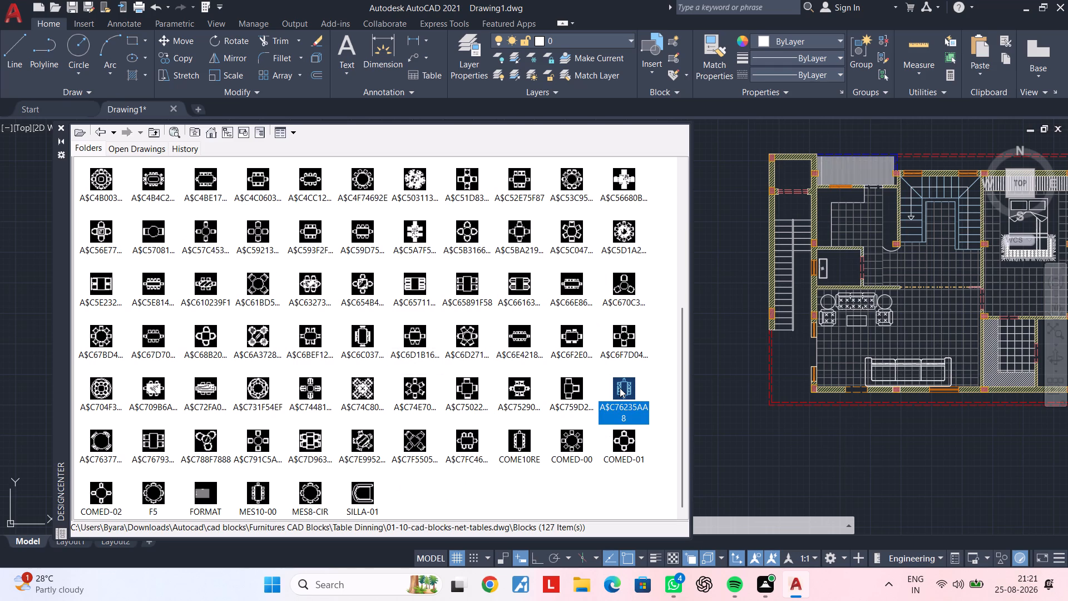
left_click(766, 180)
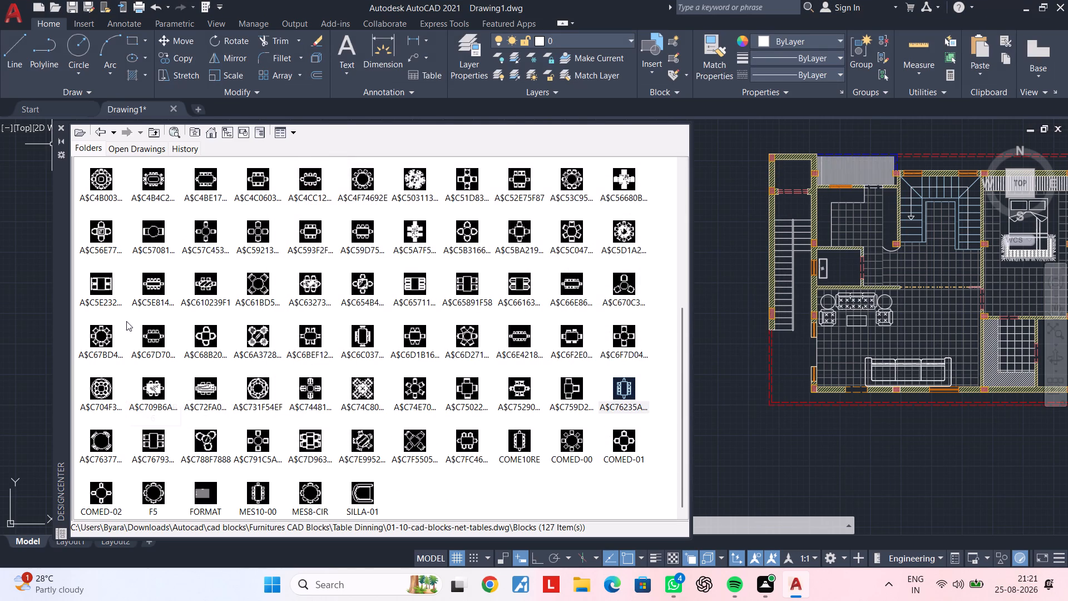
scroll(220, 315, "up", 1)
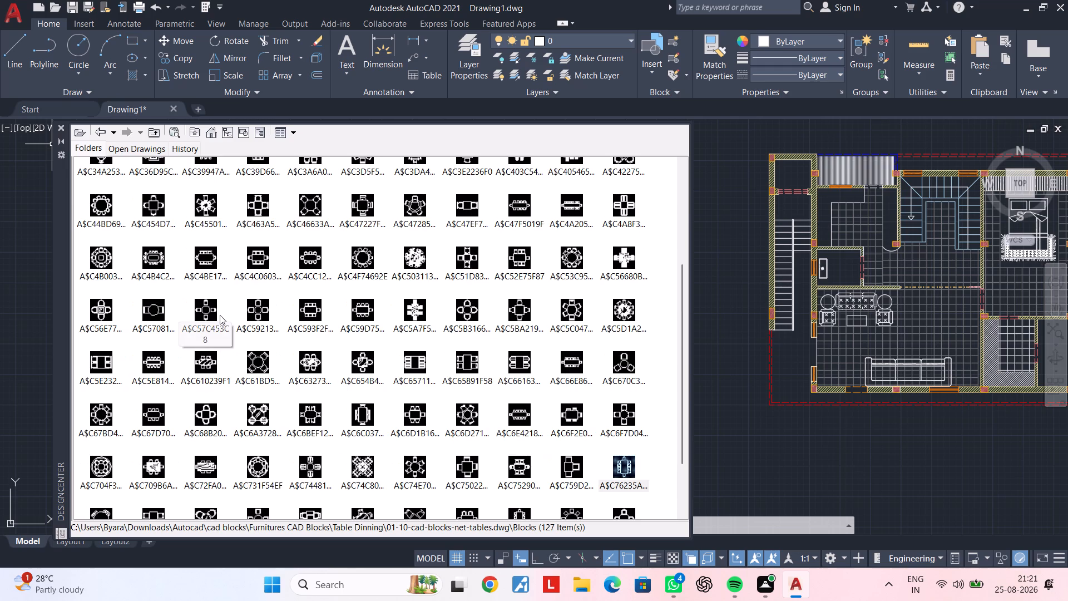
scroll(220, 311, "up", 2)
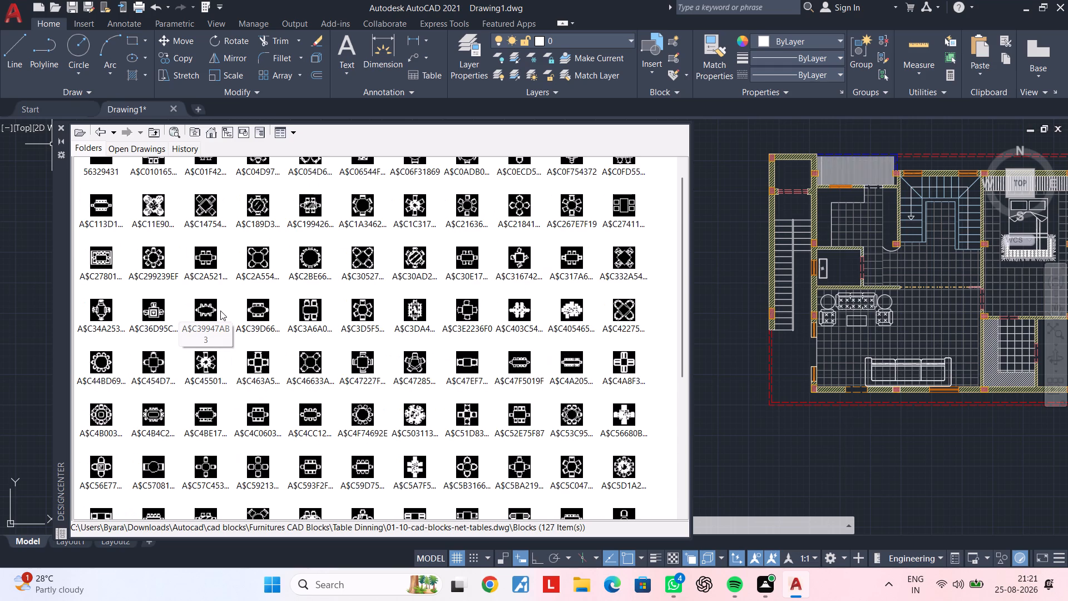
scroll(220, 311, "up", 1)
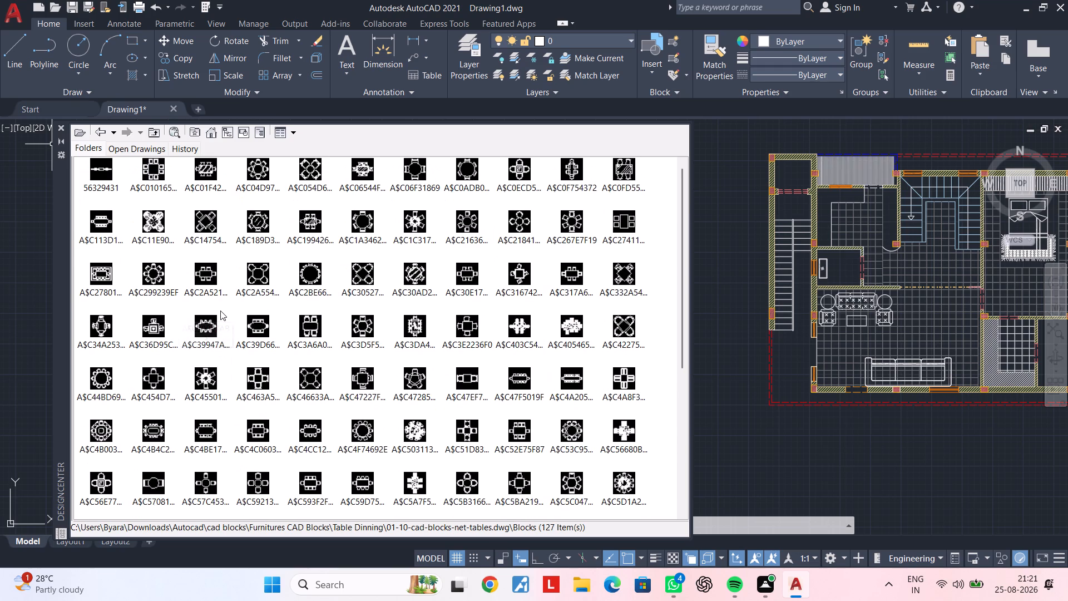
scroll(220, 311, "up", 1)
left_click(210, 275)
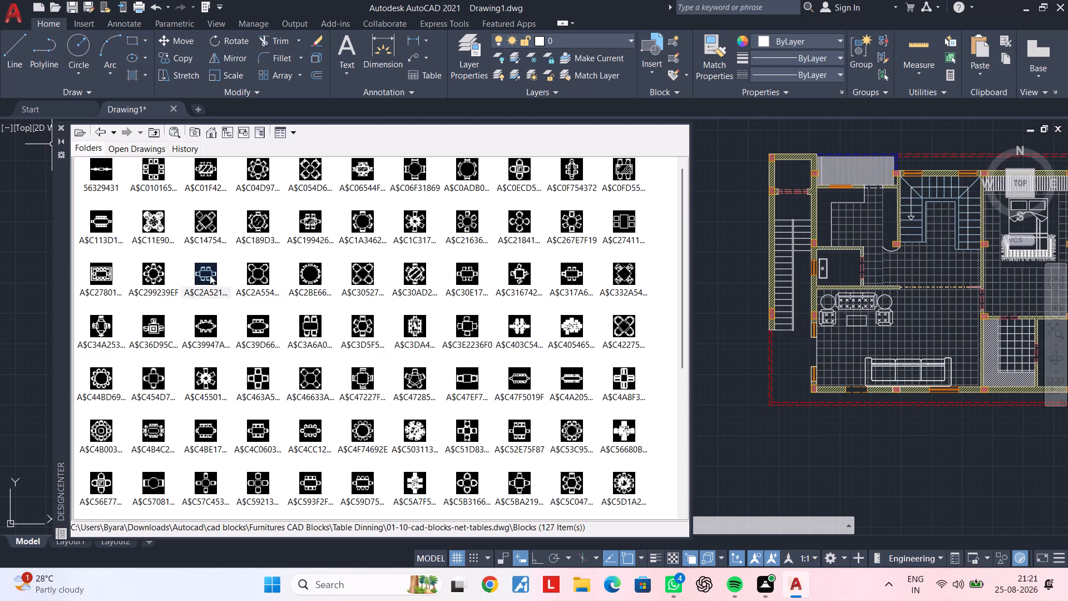
double_click(210, 275)
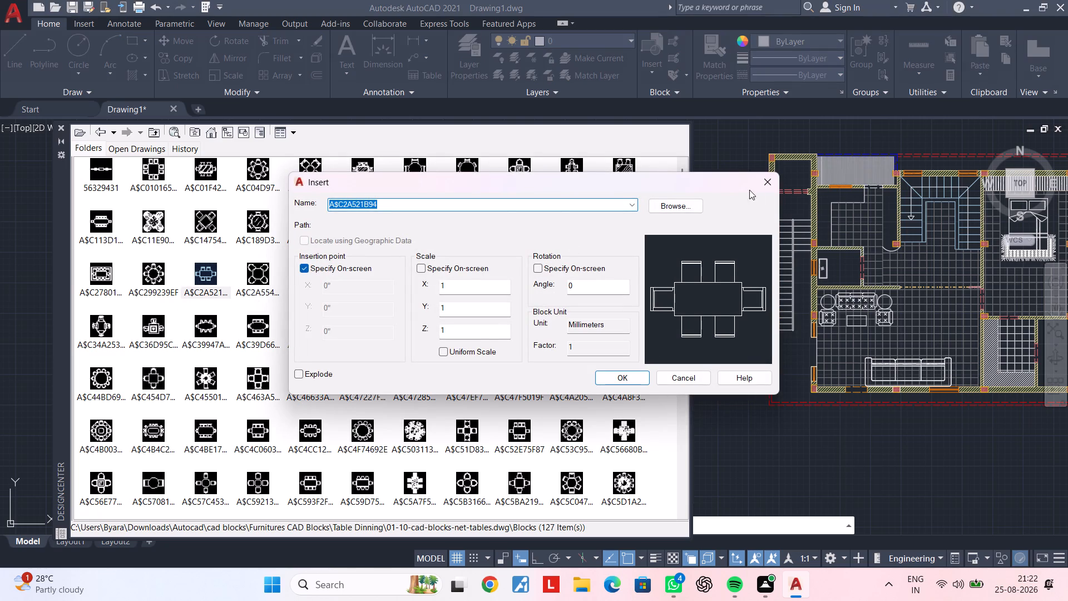
left_click(763, 183)
Insert the round table block A$C2BE6623A outside the floor plan, beside the straight side staircase.
left_click(202, 269)
left_click_drag(306, 279, 547, 299)
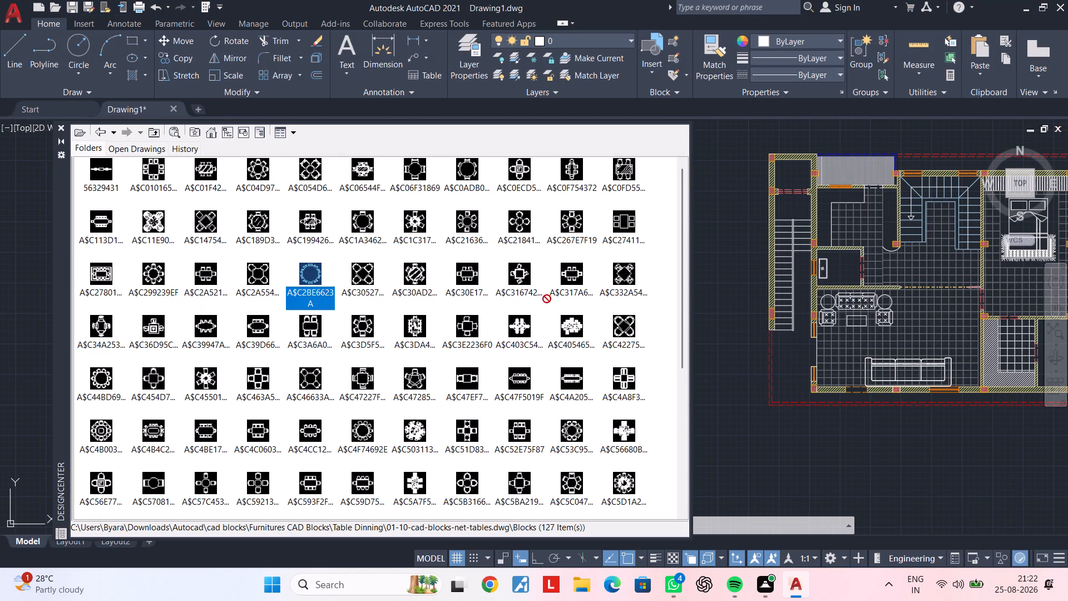
left_click_drag(547, 299, 740, 328)
double_click(740, 328)
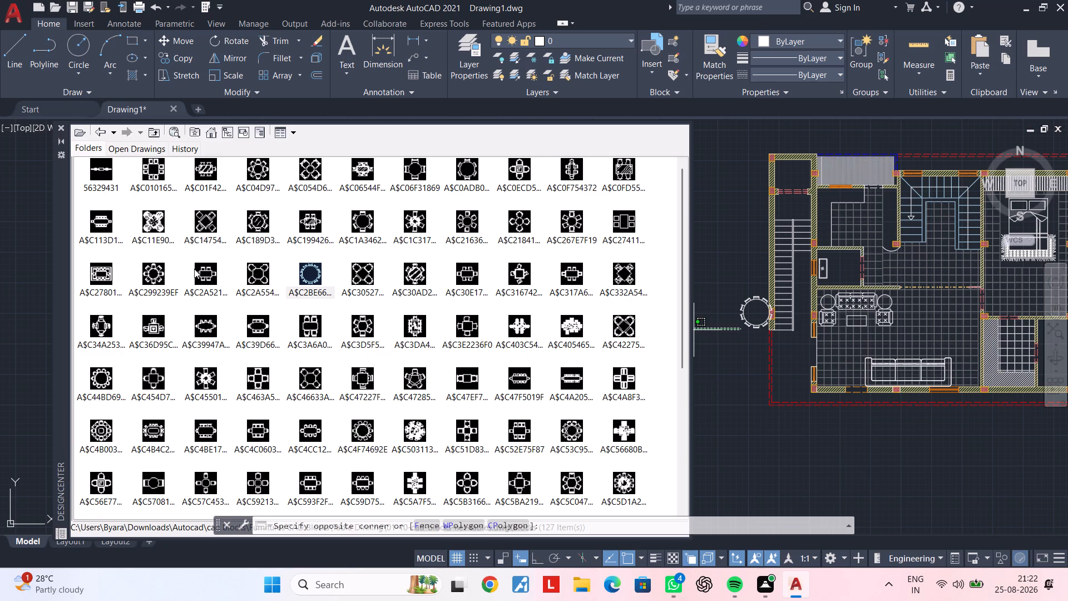
Insert the six-seat rectangular dining table block A$C2A521B94 in the open area beside the floor plan.
left_click_drag(194, 269, 721, 375)
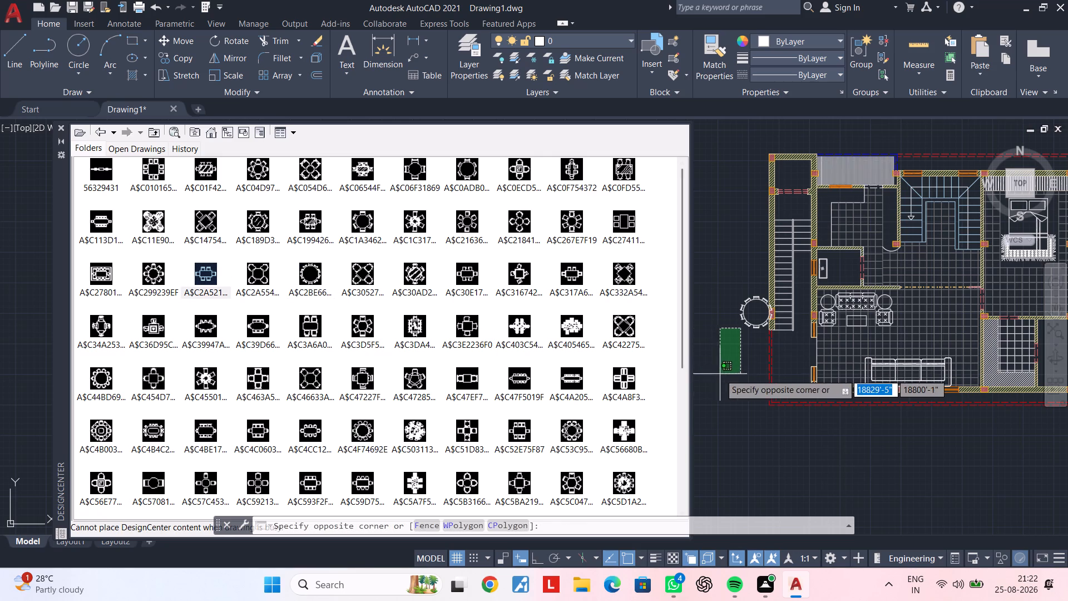
left_click_drag(721, 375, 723, 375)
left_click(723, 375)
key("Escape")
left_click_drag(204, 270, 719, 344)
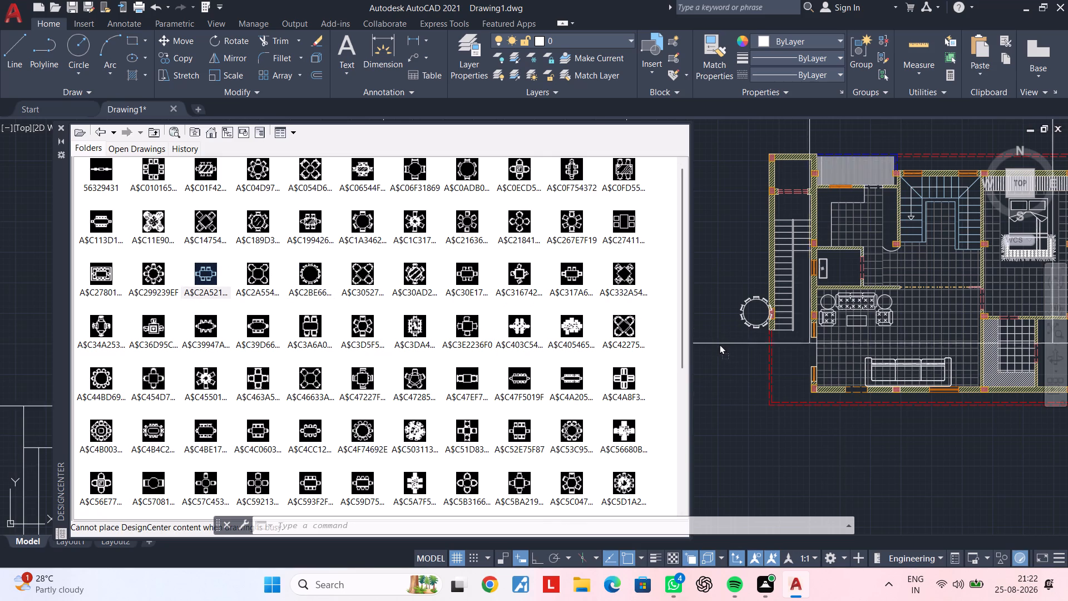
left_click_drag(719, 344, 734, 351)
Rotate the oversized six-seat dining table 90 degrees counter-clockwise about a point below it, using Ortho mode.
scroll(725, 348, "down", 3)
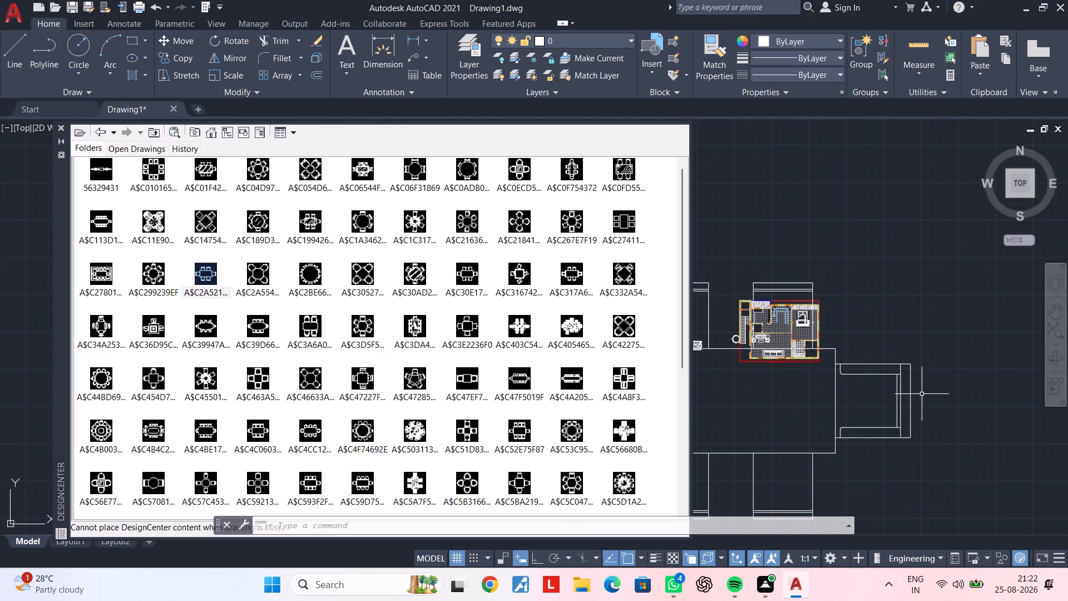
middle_click_drag(934, 385, 995, 351)
scroll(951, 362, "down", 2)
scroll(953, 370, "up", 1)
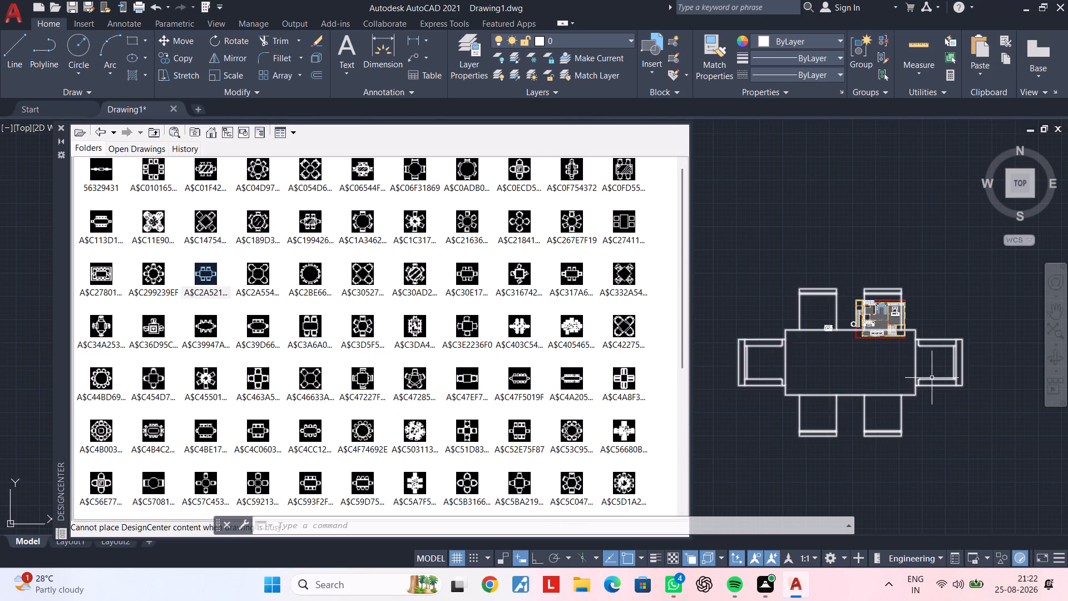
left_click(932, 378)
key("r")
key("o")
key("space")
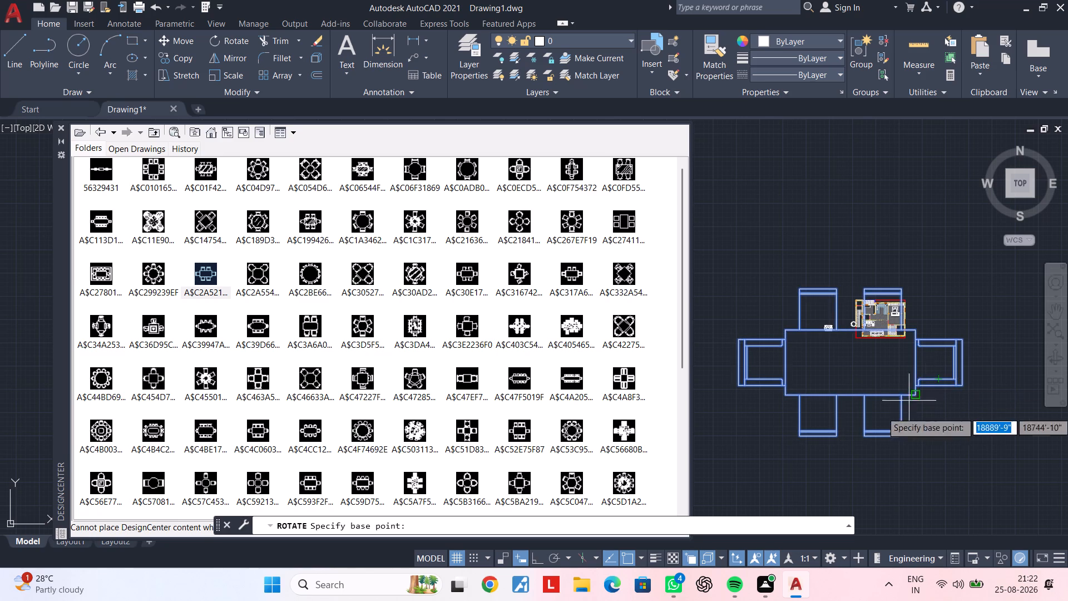
left_click(537, 556)
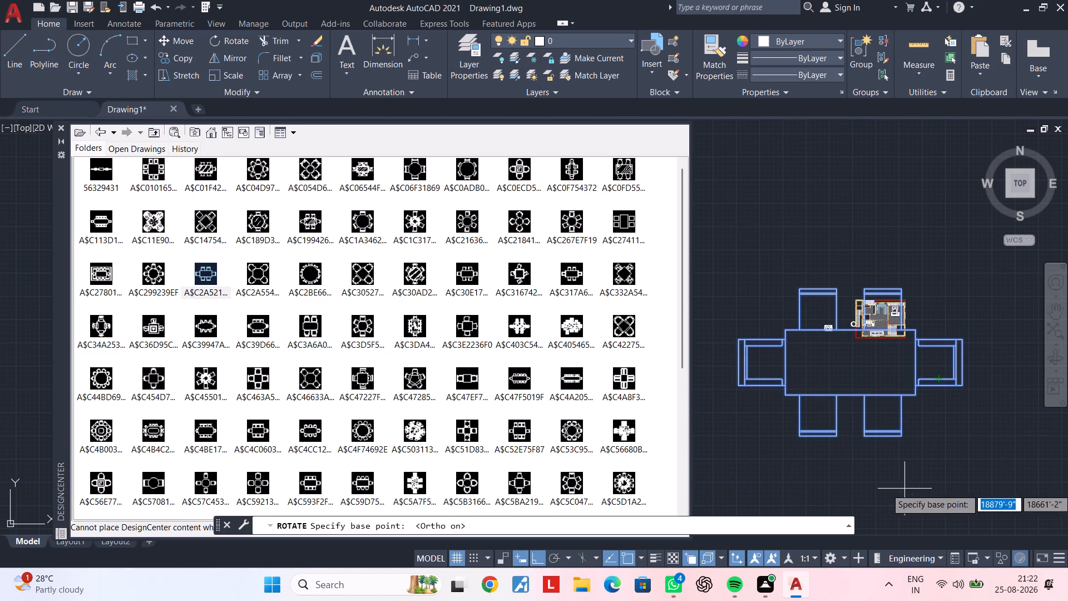
left_click(904, 489)
scroll(870, 409, "down", 1)
middle_click_drag(870, 410, 870, 339)
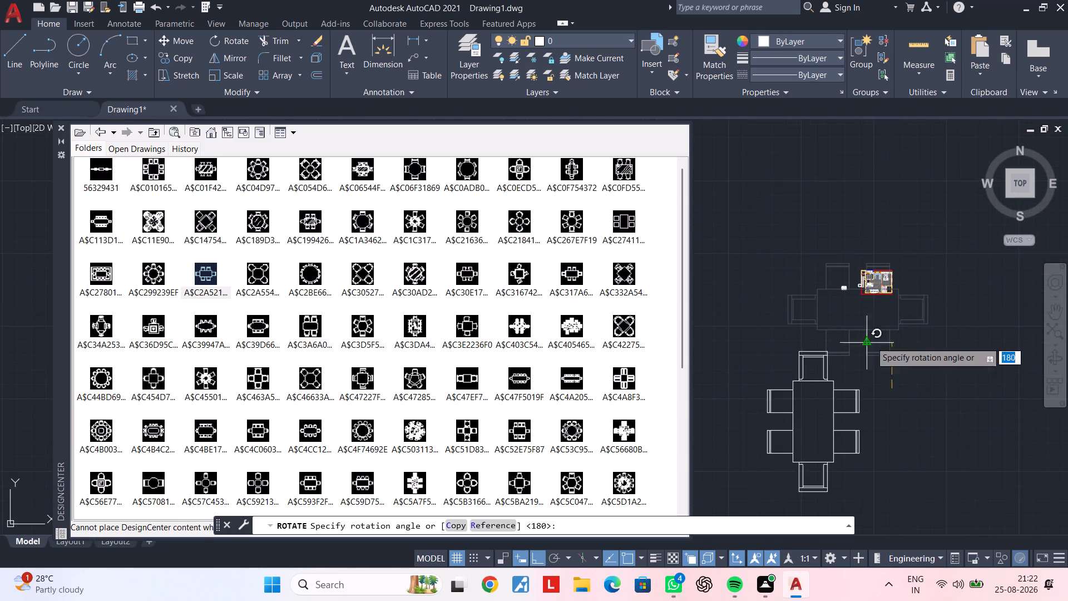
left_click(859, 314)
key("Escape")
Scale the oversized six-seat dining table down freehand from its centre towards furniture size for the floor plan.
left_click(850, 408)
left_click(825, 416)
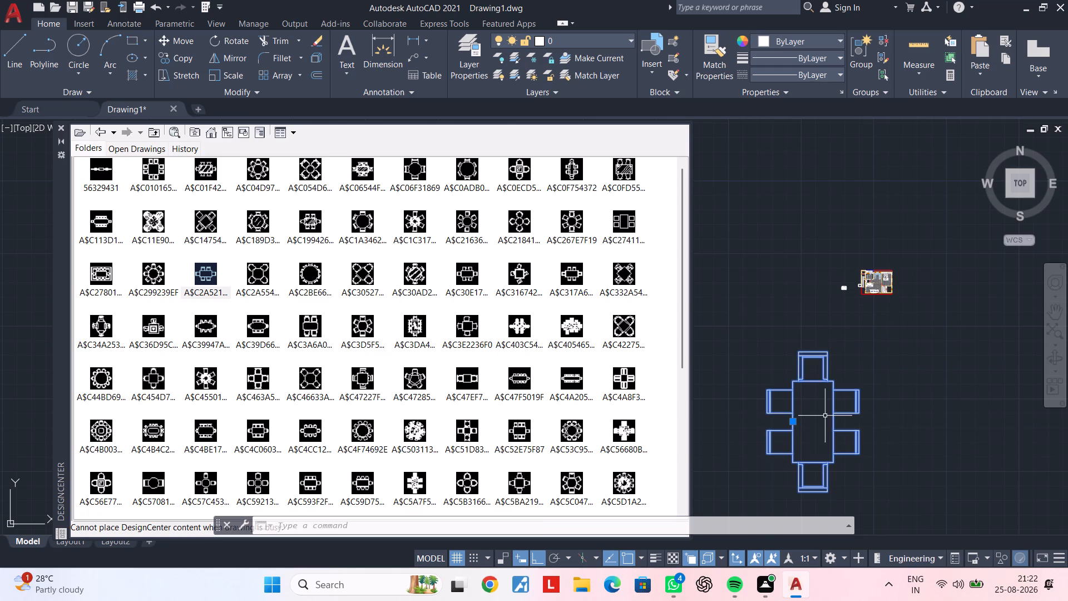
key("s")
type("c")
key("space")
left_click(815, 416)
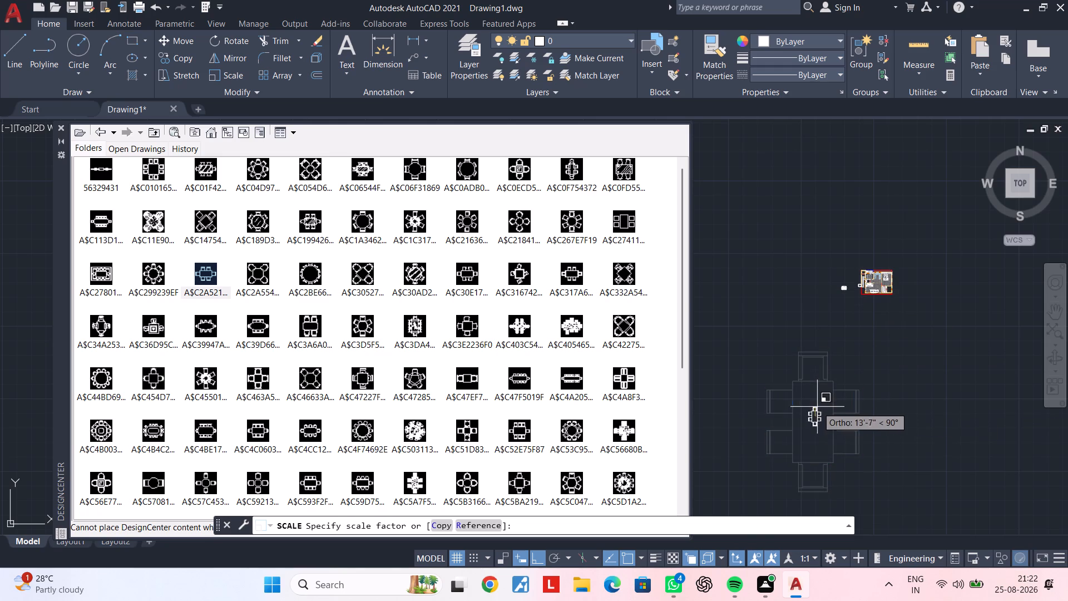
left_click(817, 409)
scroll(818, 429, "up", 2)
left_click(829, 422)
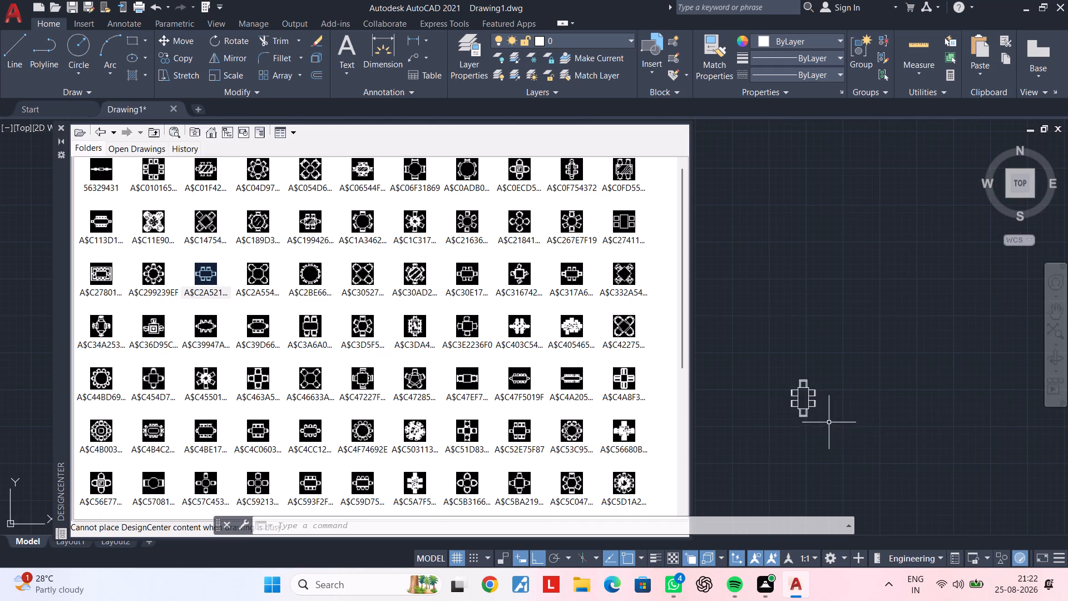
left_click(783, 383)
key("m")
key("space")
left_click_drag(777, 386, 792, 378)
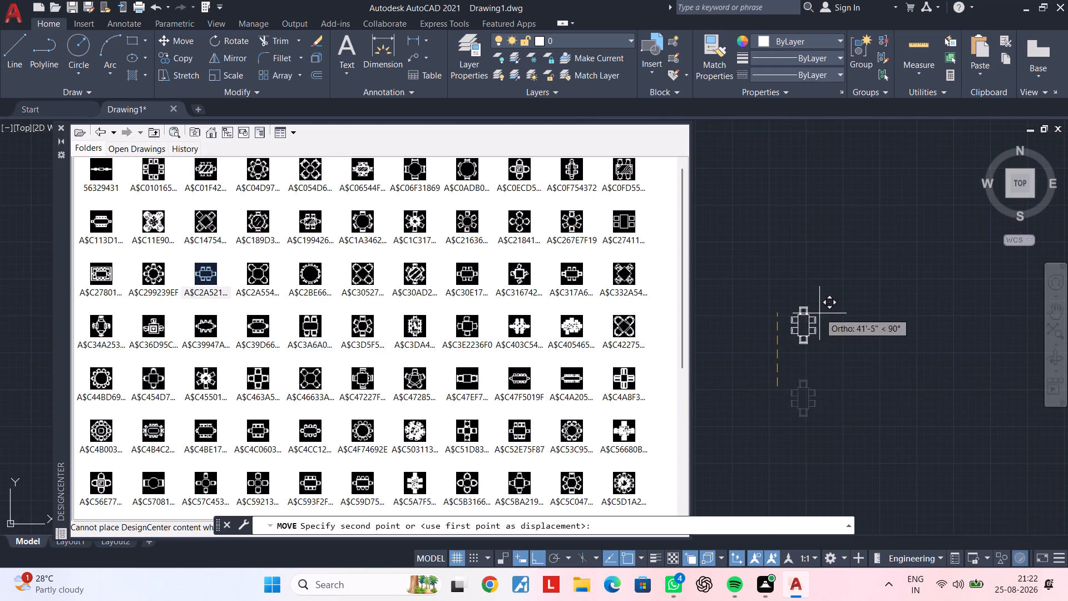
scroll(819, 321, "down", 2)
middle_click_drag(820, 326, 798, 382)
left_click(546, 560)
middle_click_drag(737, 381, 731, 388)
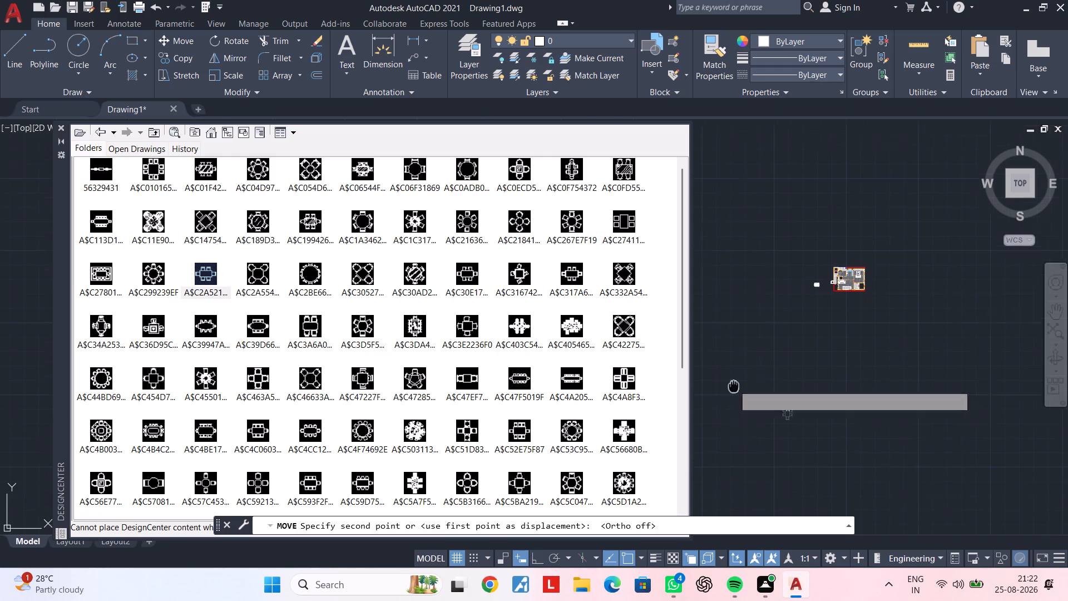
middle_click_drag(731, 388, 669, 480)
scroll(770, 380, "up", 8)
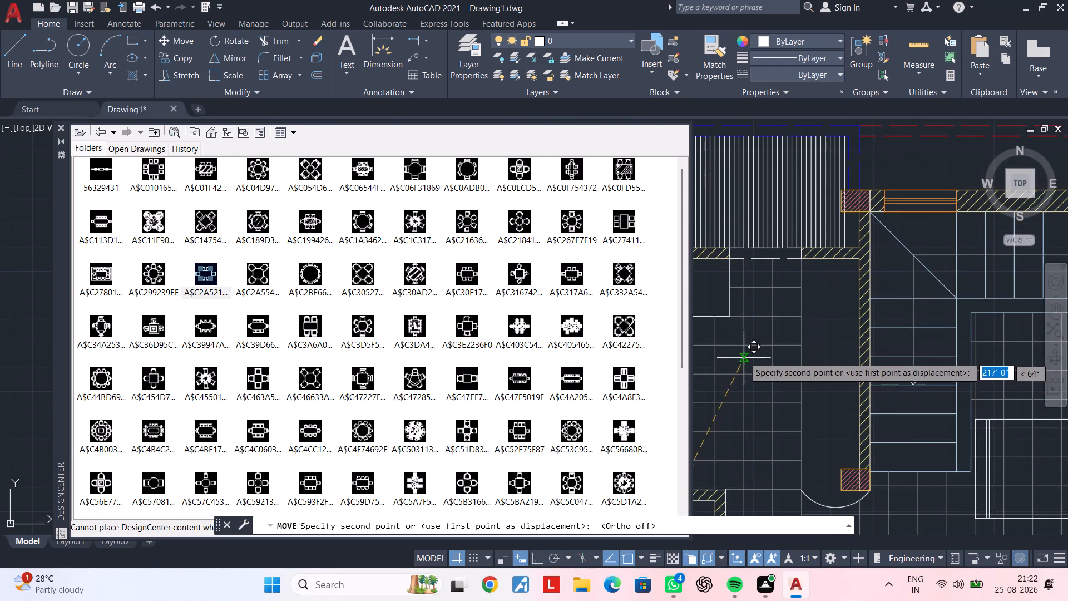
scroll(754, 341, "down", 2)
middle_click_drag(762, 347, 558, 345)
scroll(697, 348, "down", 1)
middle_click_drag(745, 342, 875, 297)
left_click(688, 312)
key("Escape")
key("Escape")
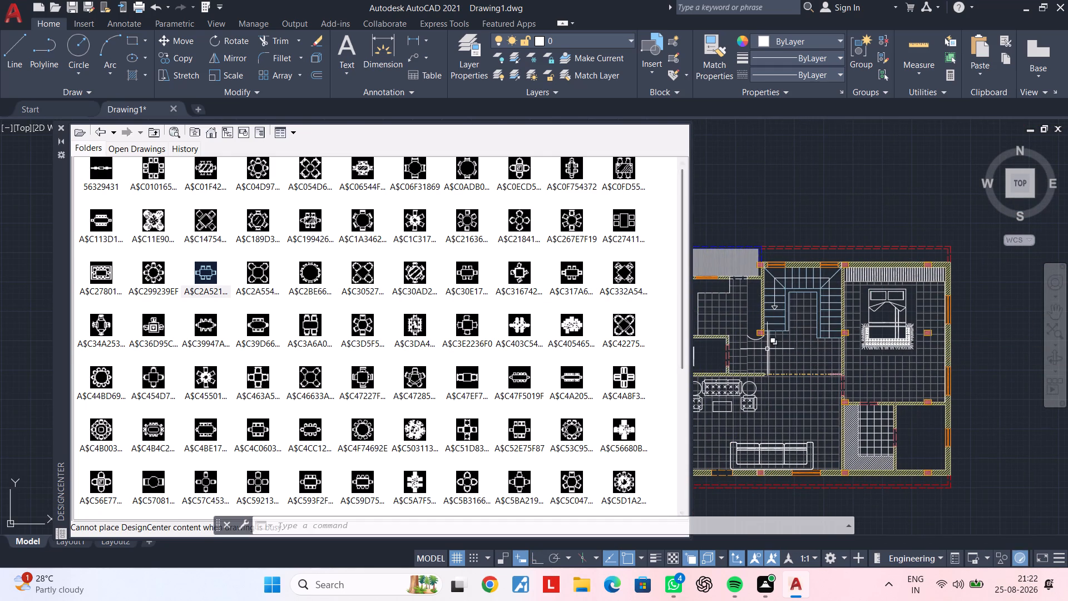
Close the DesignCenter and move the six-seat dining table into the floor plan at the U-shaped staircase's open well.
scroll(767, 349, "down", 5)
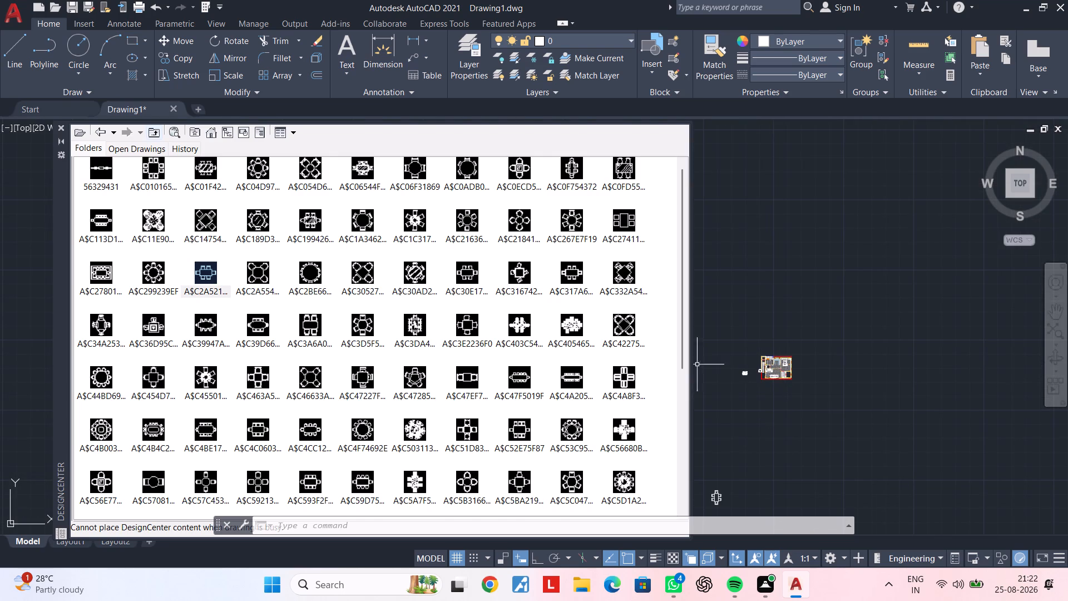
left_click(62, 129)
middle_click_drag(528, 297, 502, 268)
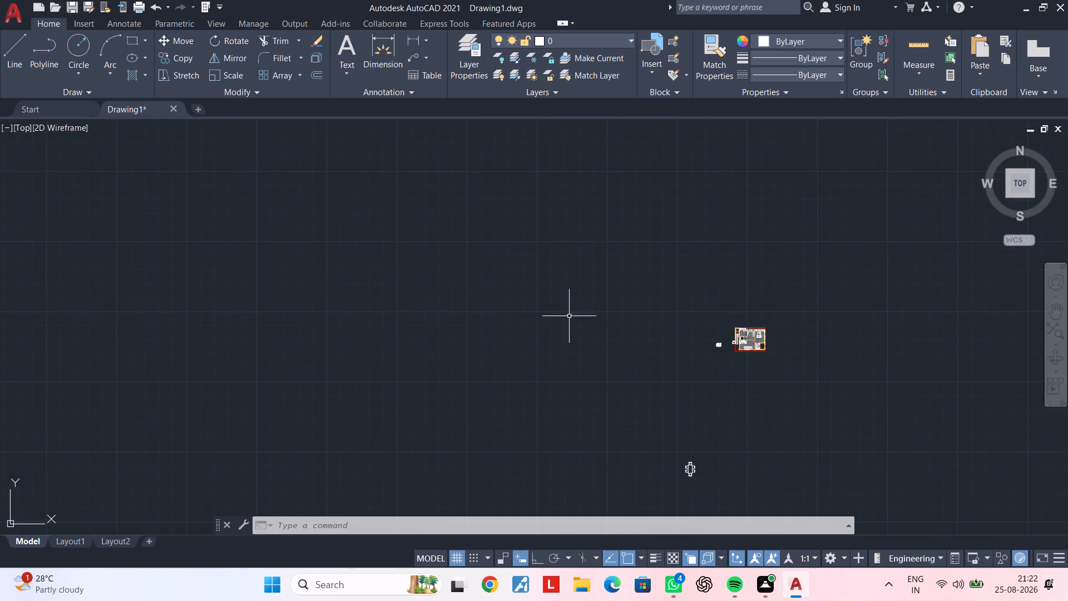
left_click(690, 463)
type("m")
key("space")
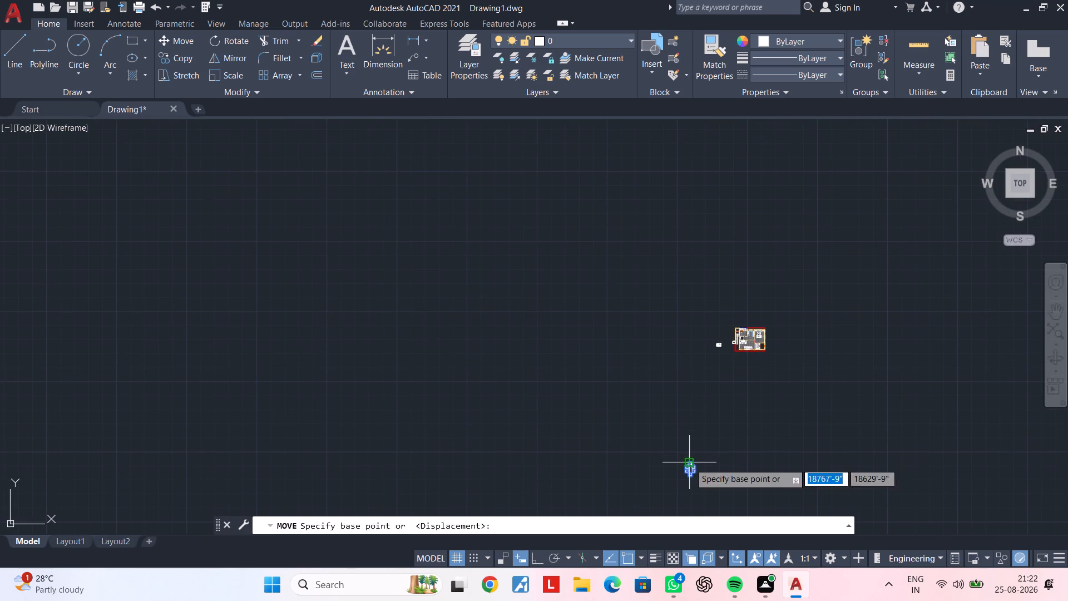
left_click_drag(690, 466, 693, 461)
middle_click_drag(733, 356, 724, 395)
scroll(731, 385, "up", 3)
scroll(751, 342, "up", 4)
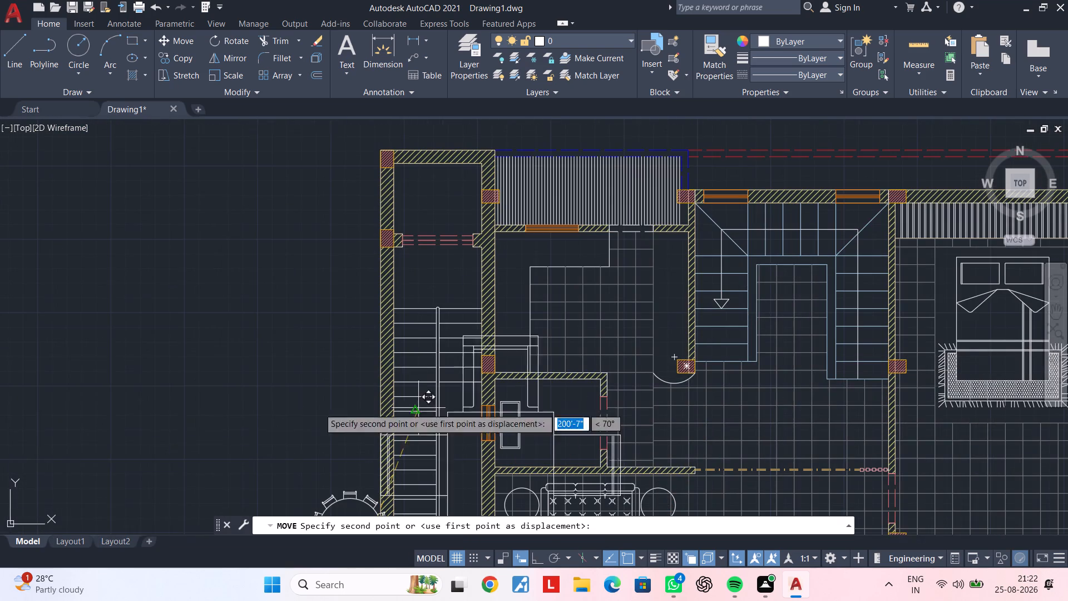
scroll(779, 321, "up", 1)
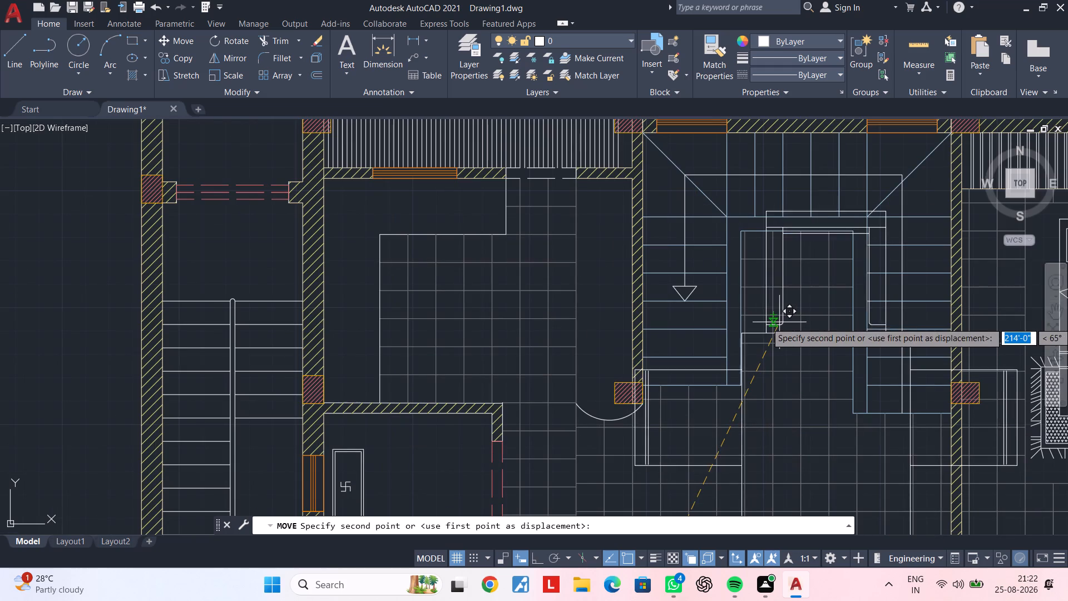
scroll(739, 329, "up", 2)
scroll(765, 334, "down", 1)
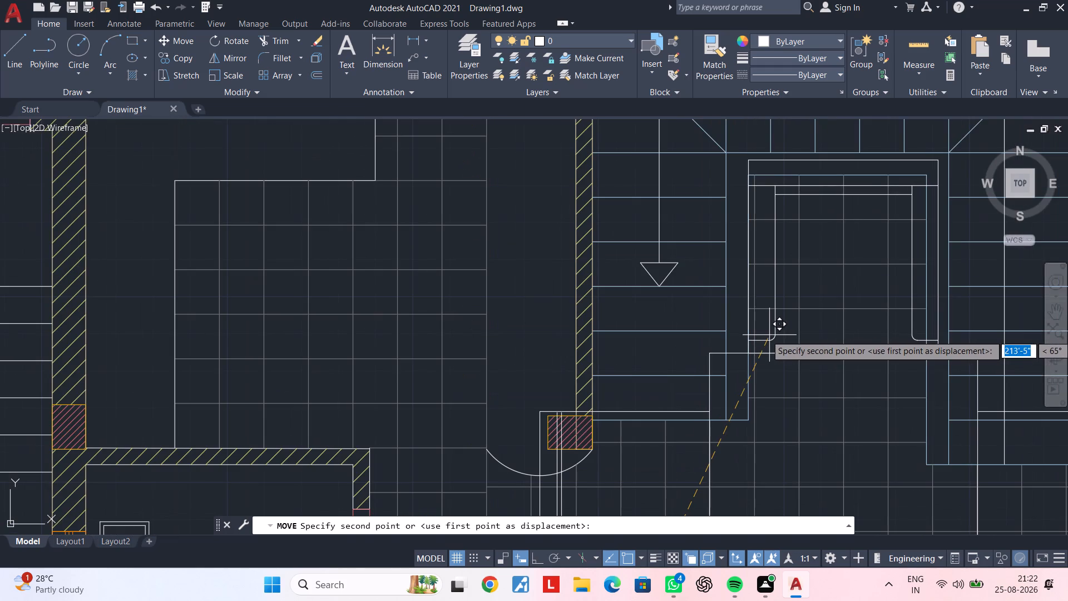
left_click(769, 335)
key("Escape")
Scale the oversized six-seat dining table down freehand until it is small enough for the U-shaped staircase's well.
left_click(775, 335)
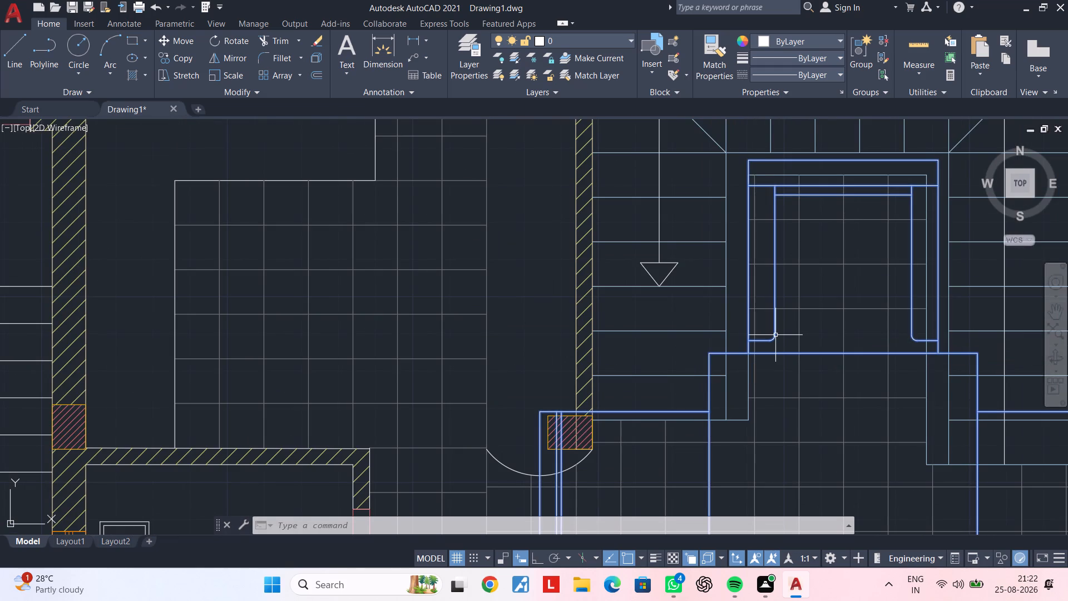
type("sc")
key("space")
left_click(778, 337)
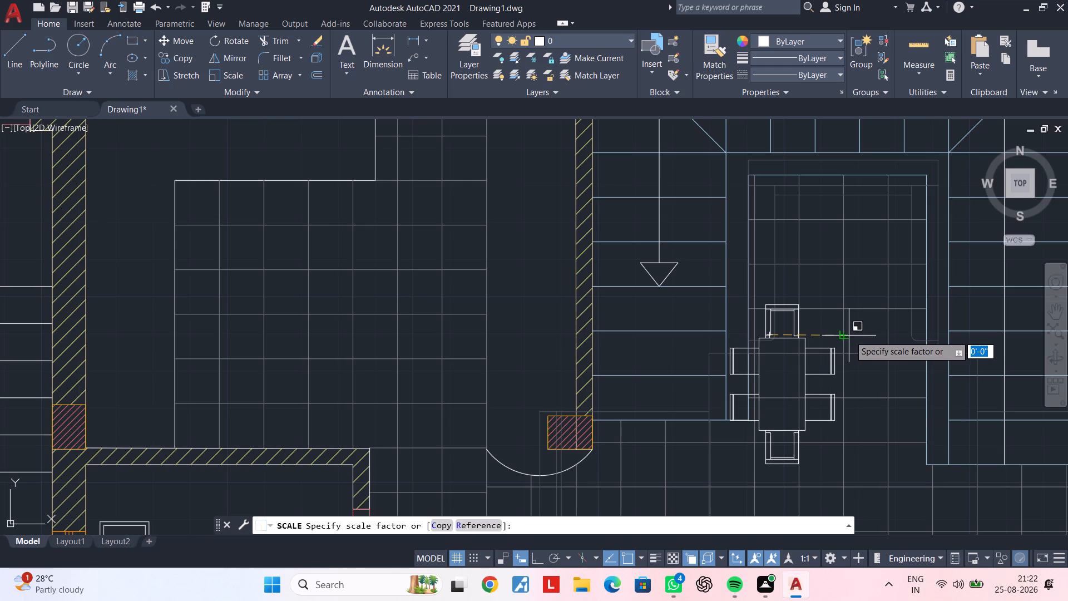
left_click(869, 336)
key("Escape")
key("Escape")
Move the six-seat dining table to the middle of the tiled space enclosed by the U-shaped staircase.
left_click(852, 362)
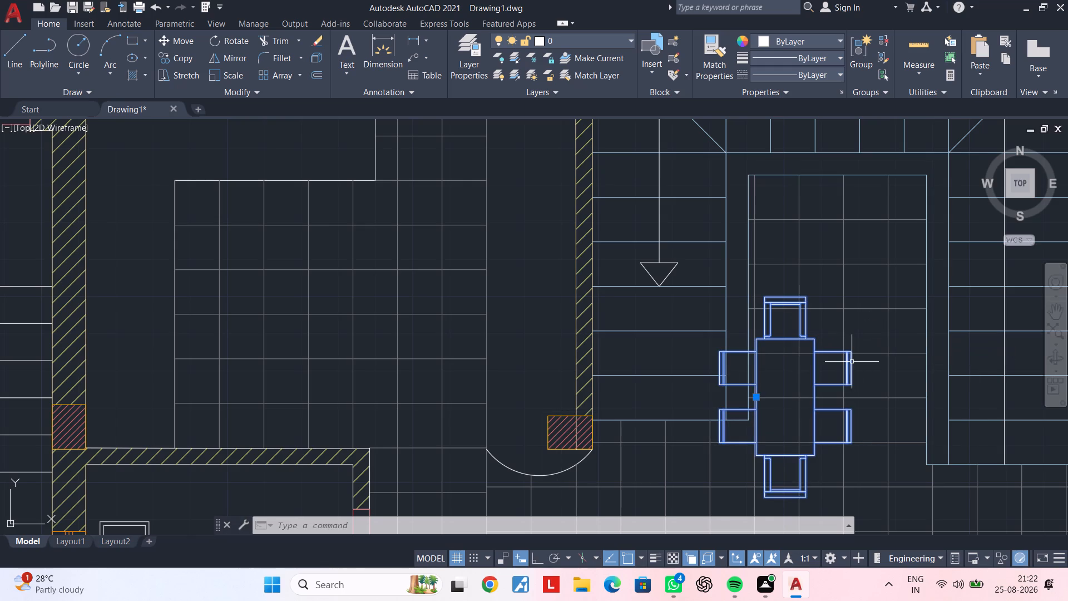
type("m")
key("space")
left_click(800, 370)
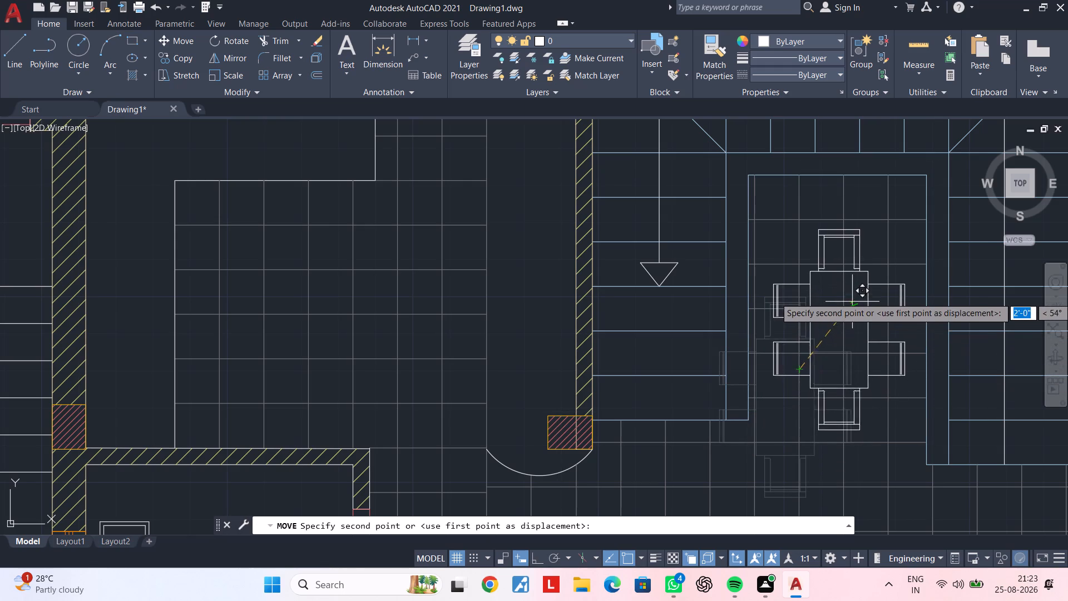
left_click(852, 265)
scroll(854, 331, "down", 2)
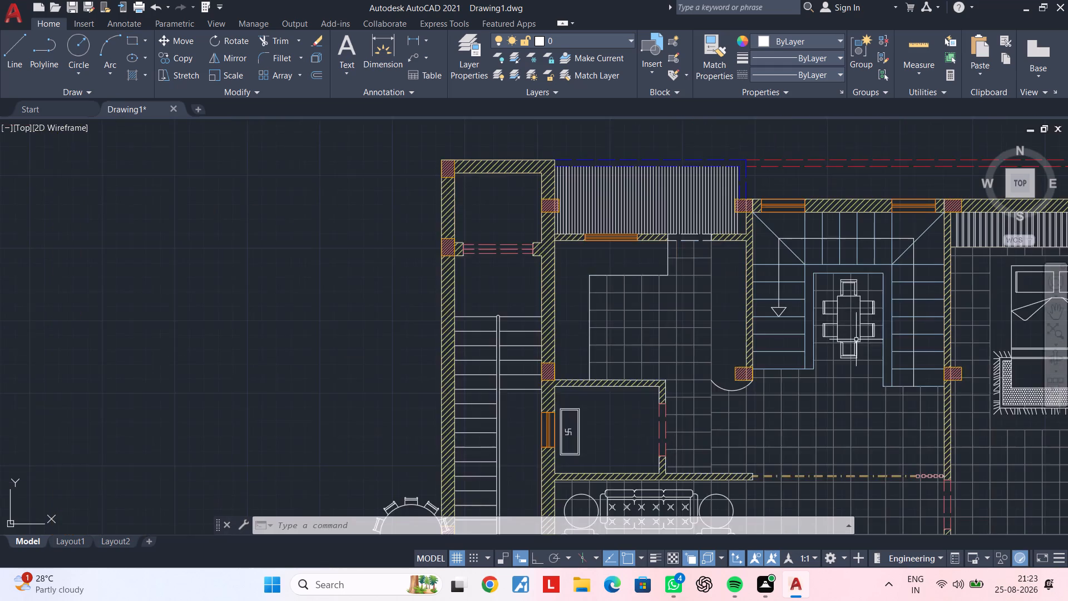
middle_click_drag(856, 339, 631, 329)
key("Escape")
key("Escape")
scroll(621, 333, "up", 1)
middle_click_drag(605, 350, 664, 342)
key("Escape")
key("Escape")
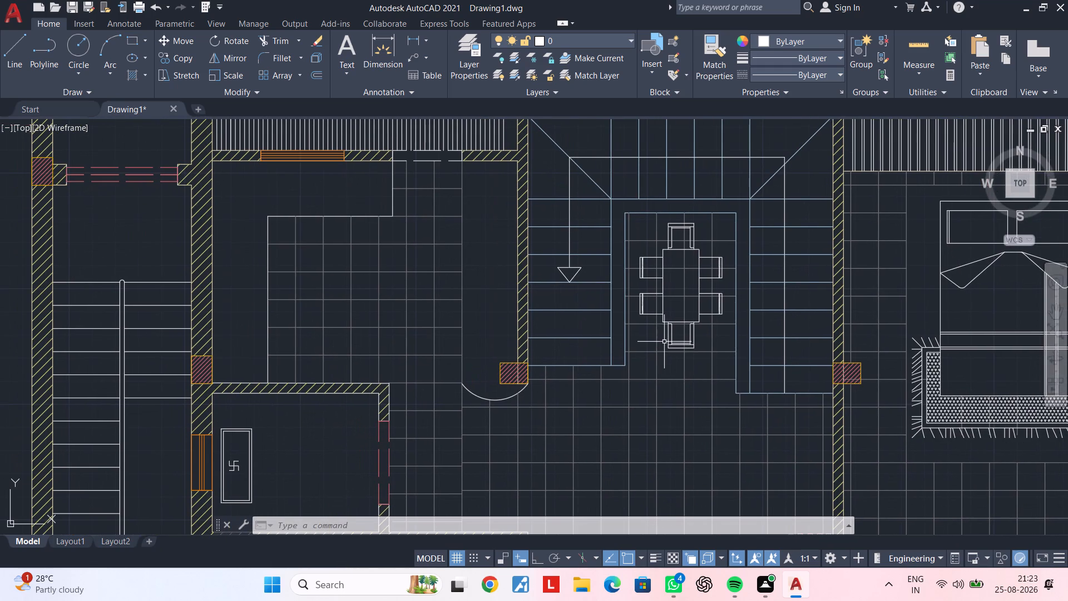
key("Escape")
key("Escape")
key("Escape")
key("Escape")
Load the blocks of the 01-06-cad-blocks-net-plan-chairs drawing from the CHAIRS folder into the DesignCenter.
type("adc")
key("space")
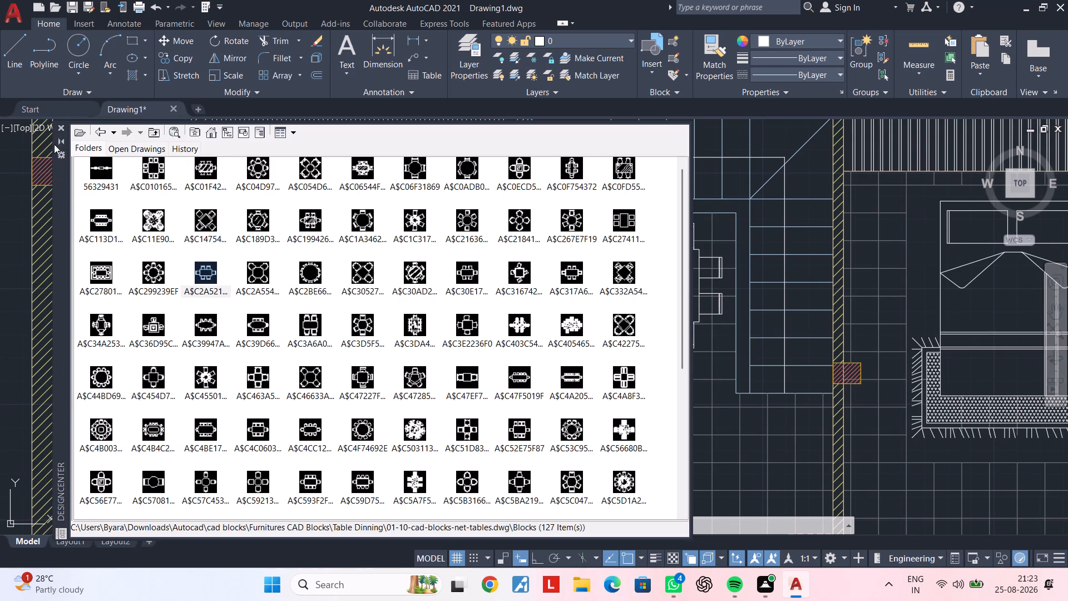
left_click(75, 131)
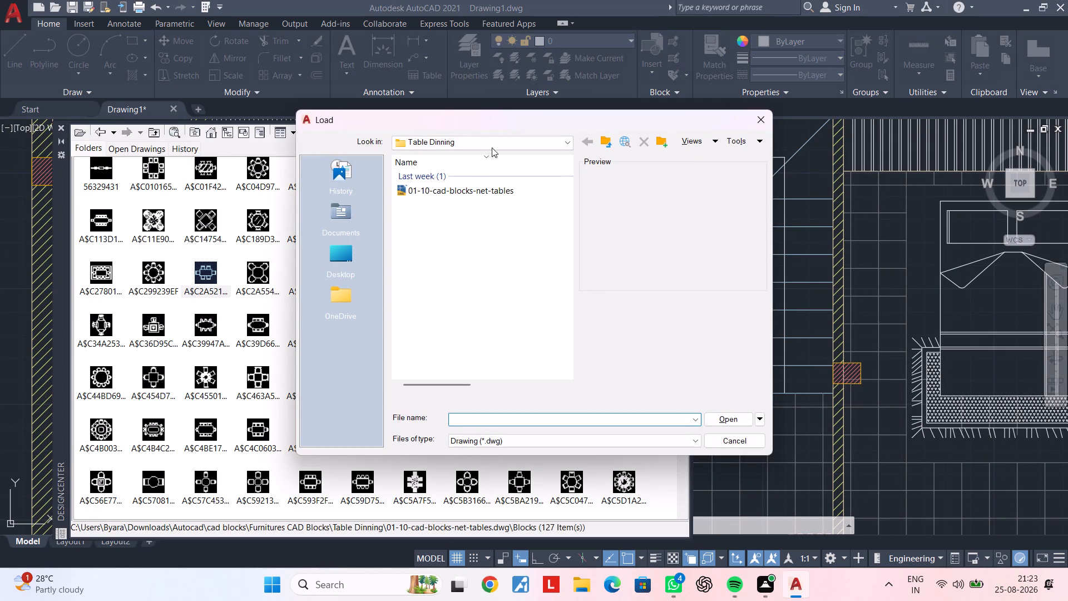
left_click(495, 142)
double_click(530, 250)
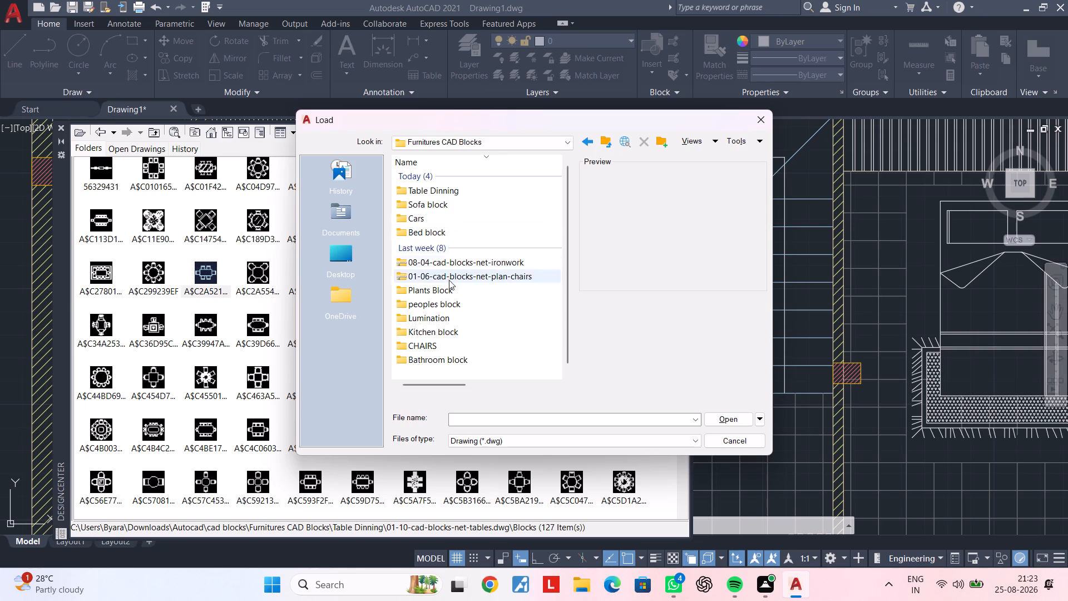
double_click(441, 346)
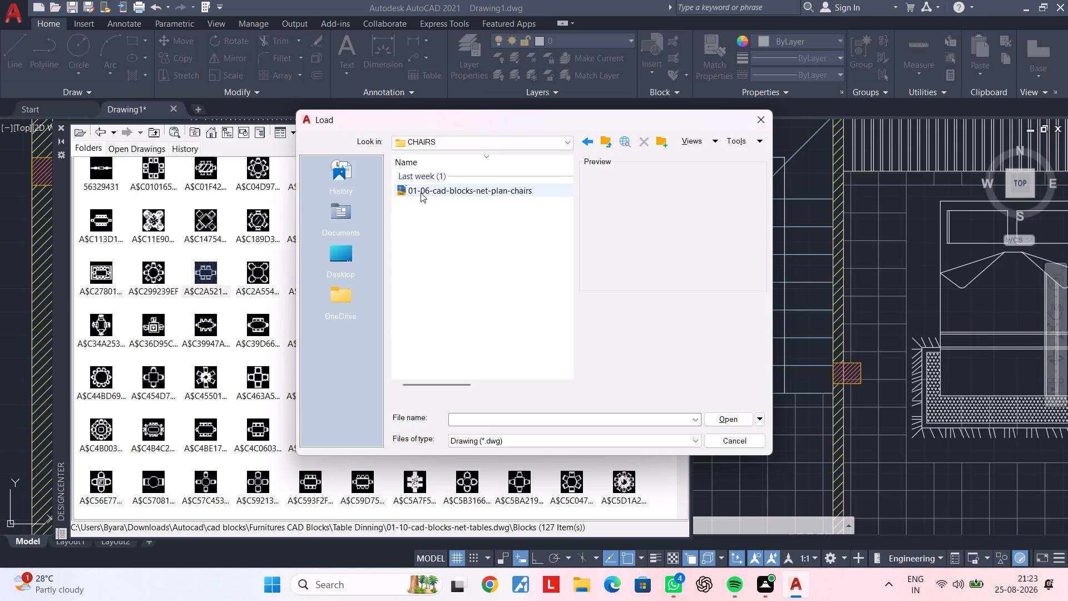
double_click(421, 193)
double_click(96, 177)
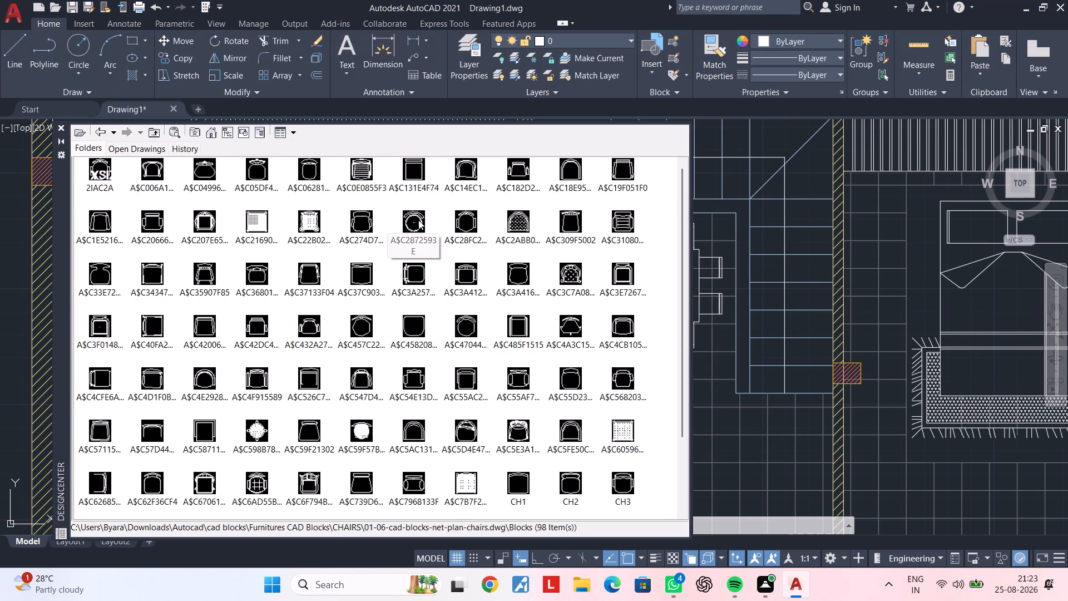
Examine the chair blocks, previewing the round A$C2872593E, stoel04, the A$C42006 chair and A$C20666D62 without inserting them.
double_click(418, 220)
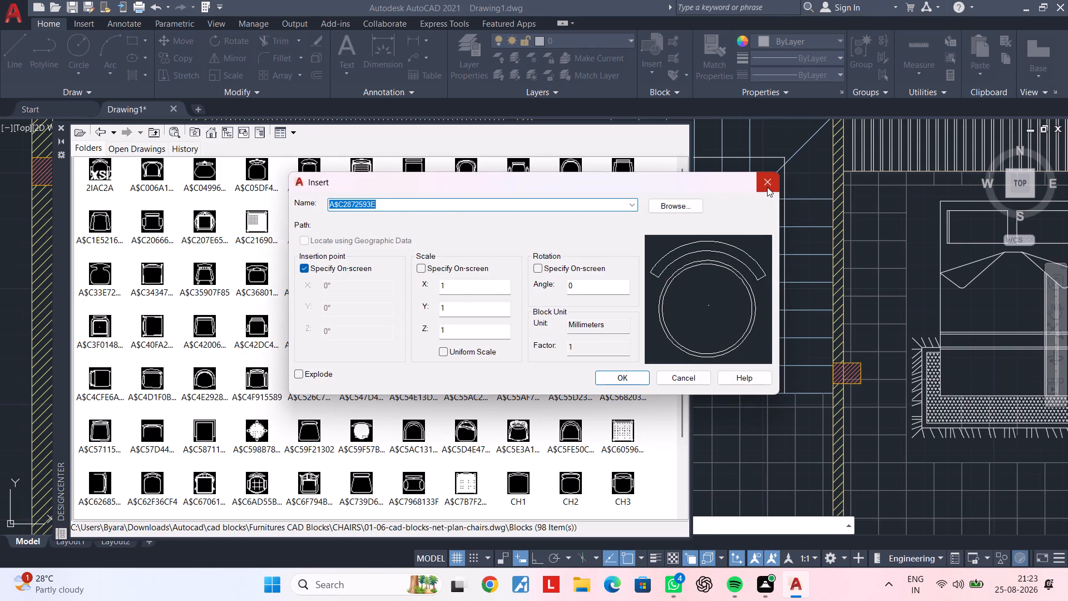
left_click(767, 187)
left_click(410, 218)
left_click_drag(410, 218, 500, 240)
left_click(768, 184)
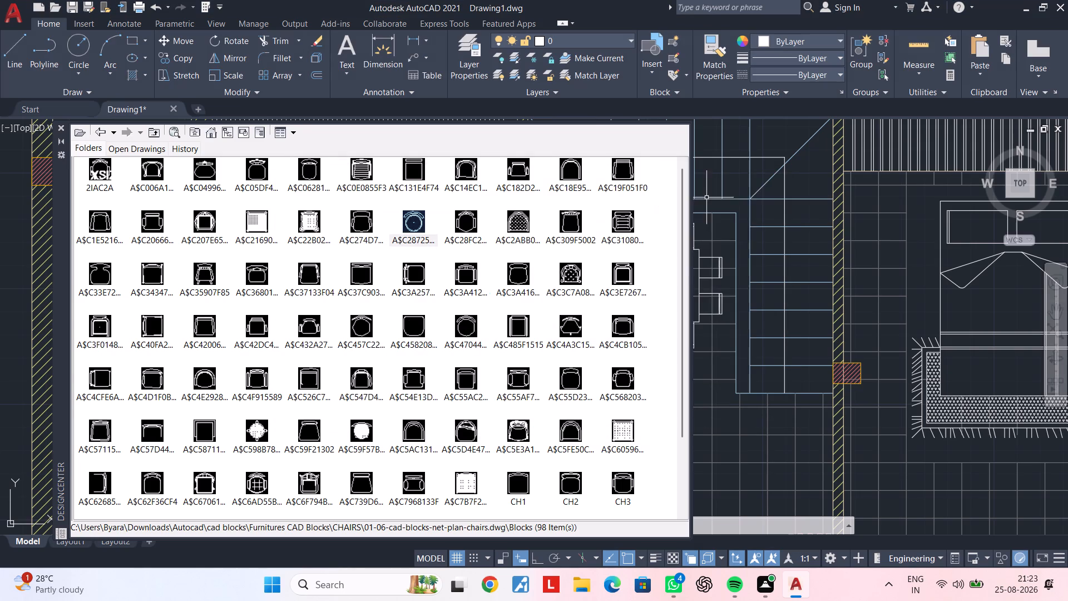
scroll(474, 312, "down", 3)
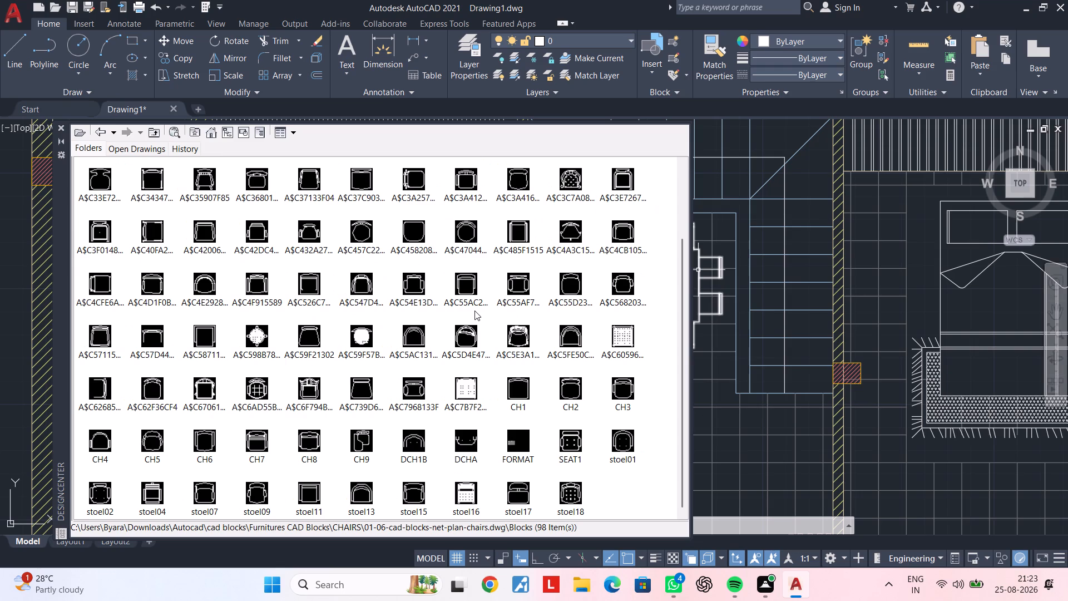
double_click(155, 498)
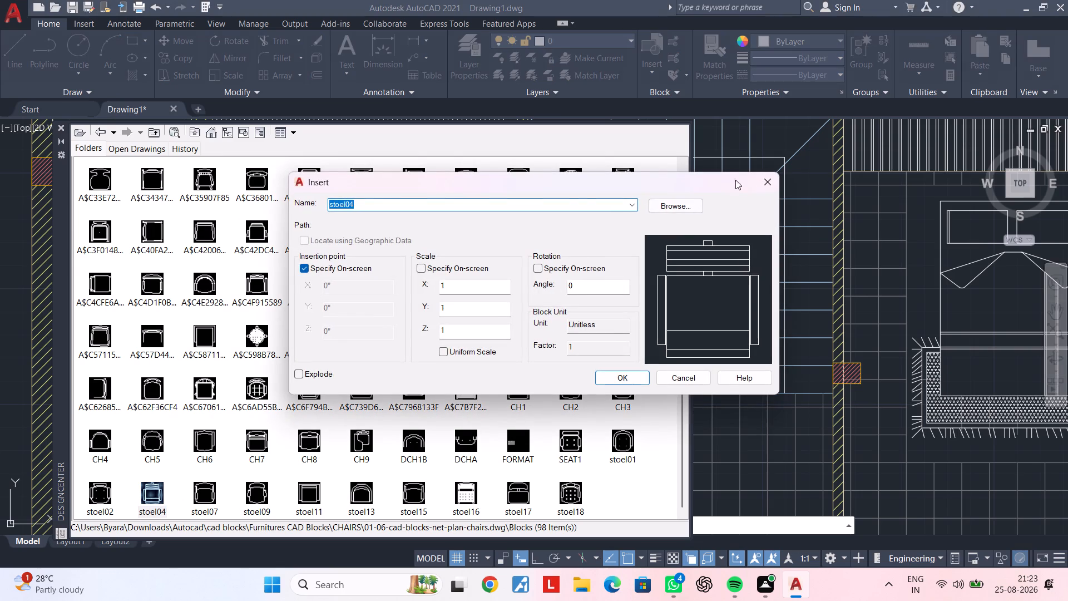
left_click(775, 178)
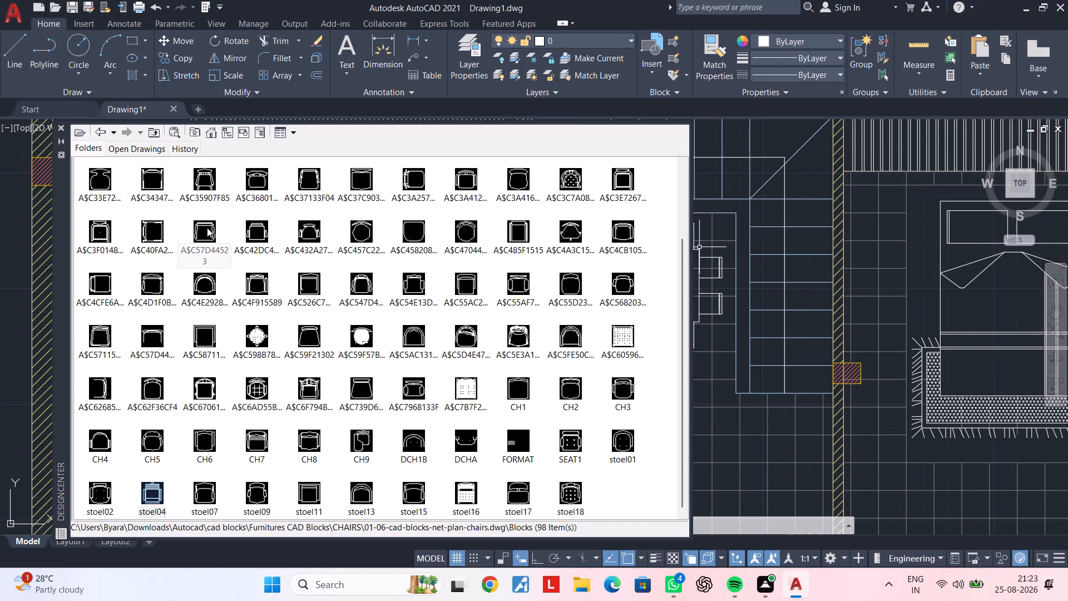
double_click(207, 226)
left_click(759, 185)
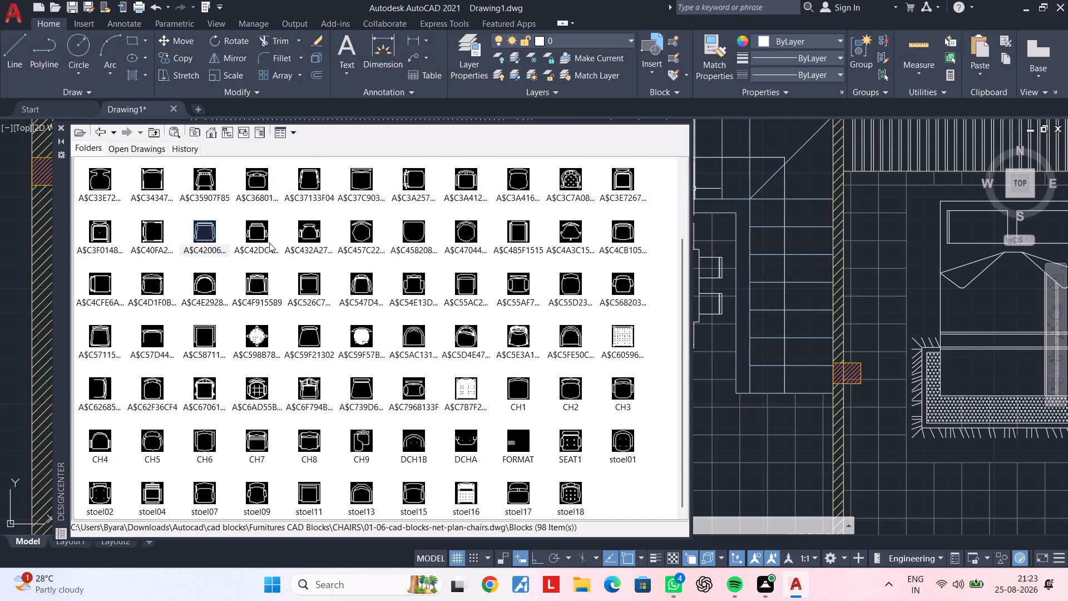
scroll(133, 244, "up", 4)
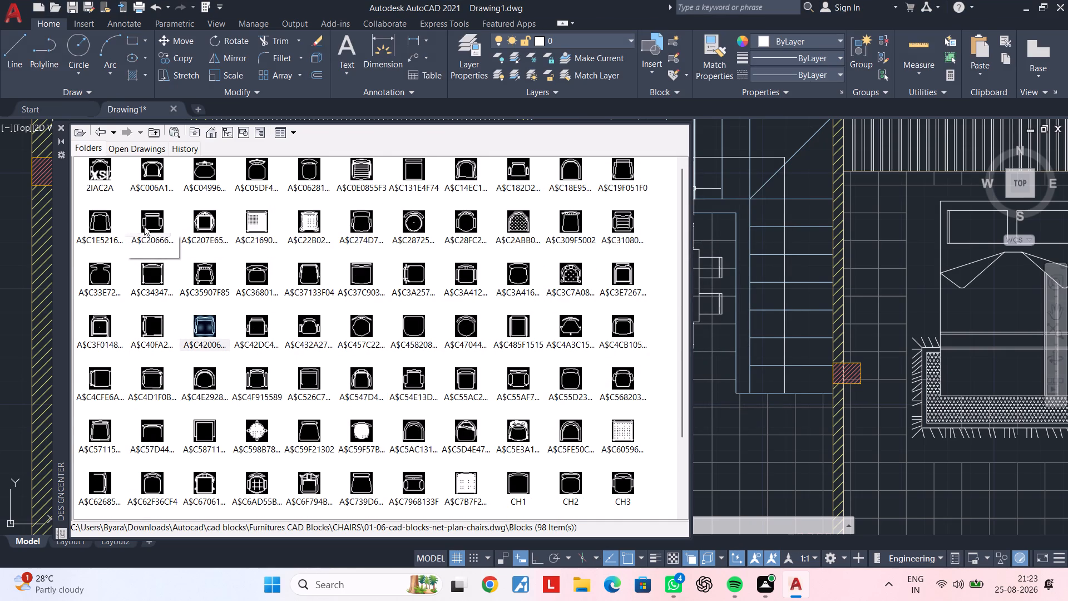
double_click(147, 224)
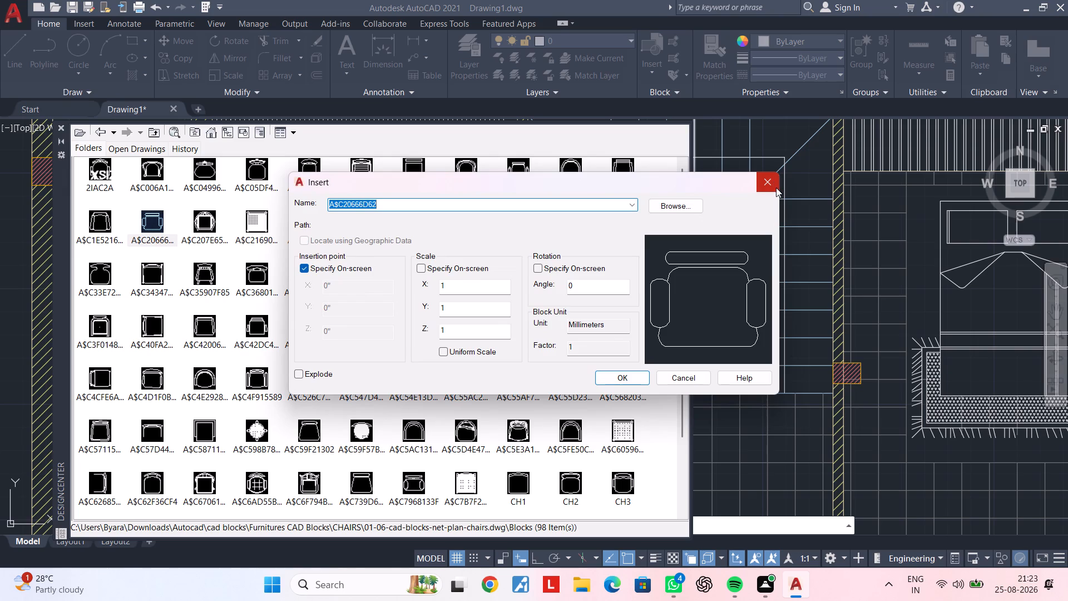
left_click(768, 185)
scroll(385, 211, "up", 4)
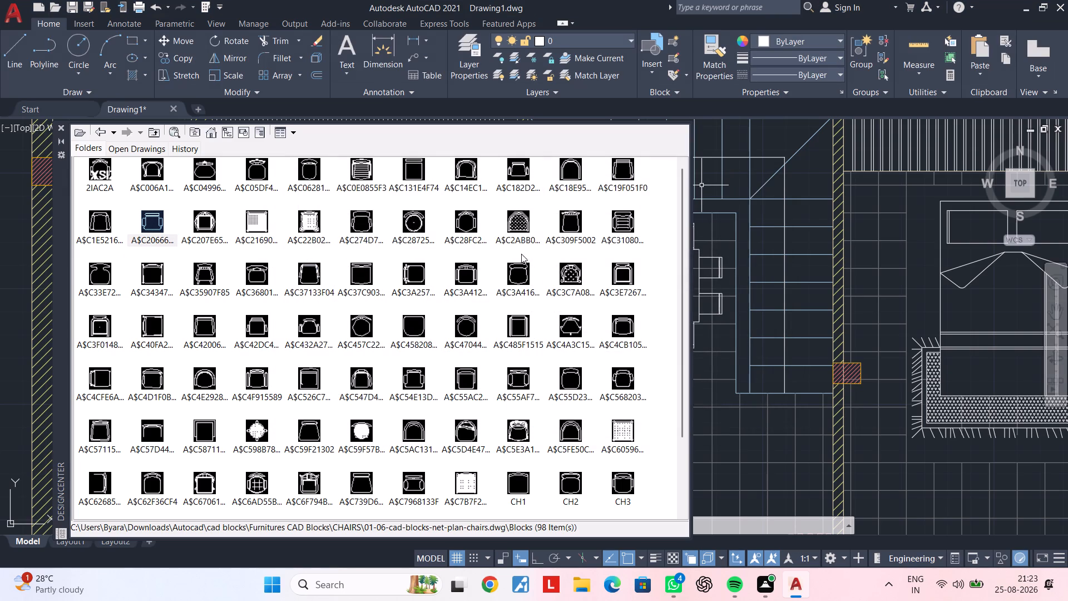
Insert the round chair block A$C2872593E over the U-shaped staircase of the floor plan.
left_click_drag(413, 220, 802, 232)
scroll(812, 260, "down", 2)
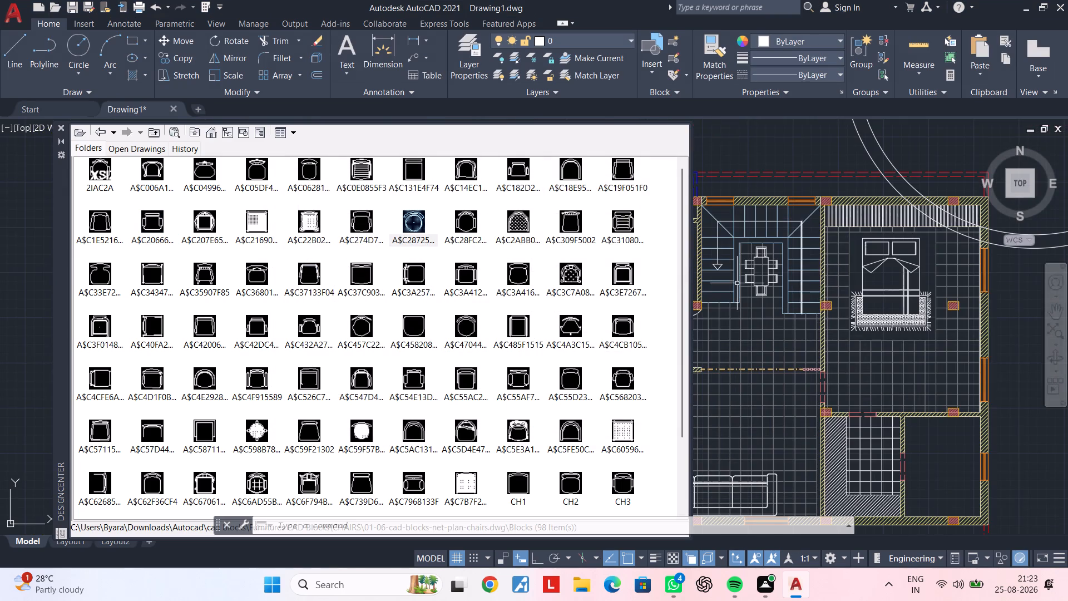
left_click(409, 223)
left_click_drag(413, 223, 436, 224)
Insert the dotted, round-backed chair block A$C2ABB0641 over the U-shaped staircase near the round chair.
left_click_drag(510, 225, 792, 222)
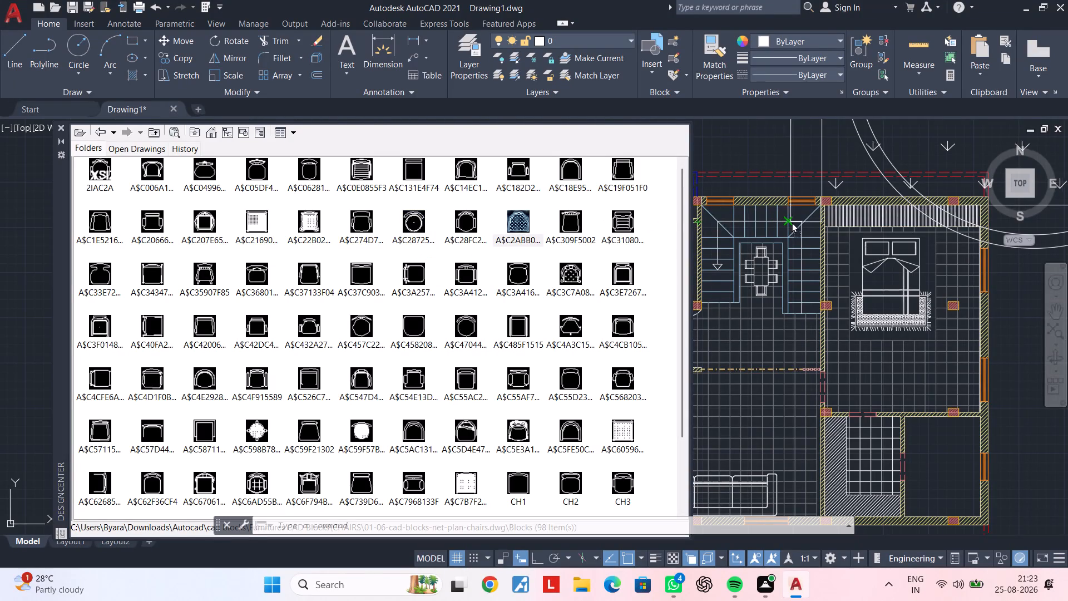
left_click_drag(792, 222, 792, 222)
scroll(792, 222, "down", 3)
middle_click_drag(796, 238, 782, 305)
key("Escape")
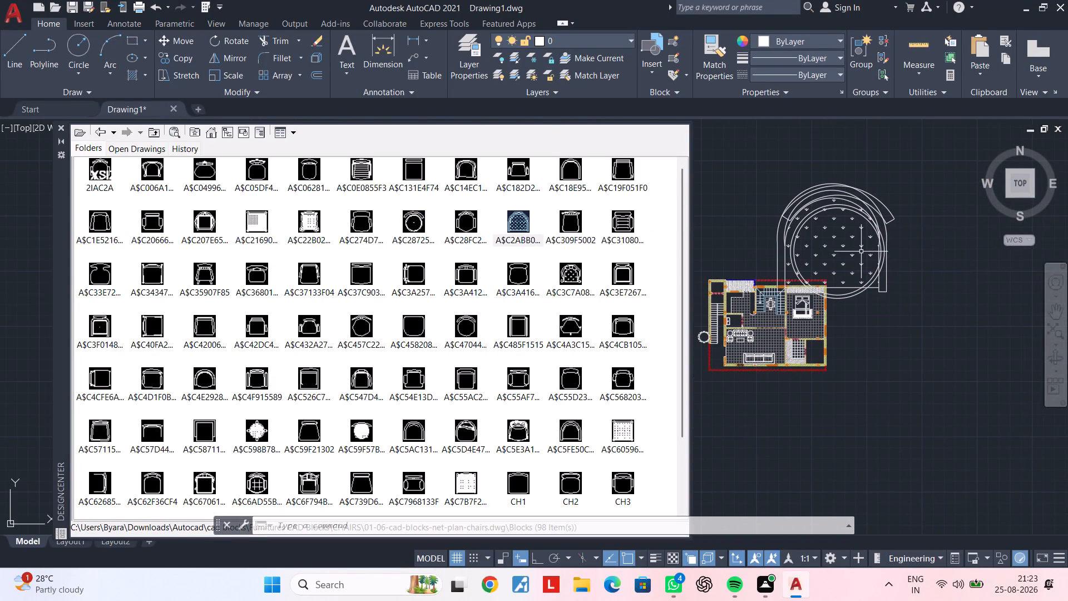
key("Escape")
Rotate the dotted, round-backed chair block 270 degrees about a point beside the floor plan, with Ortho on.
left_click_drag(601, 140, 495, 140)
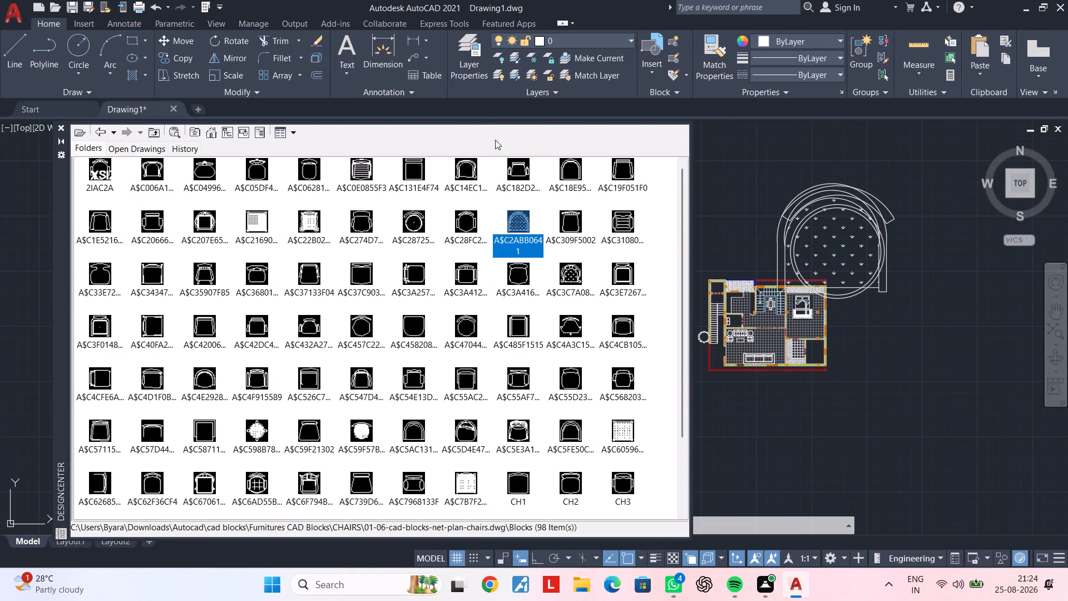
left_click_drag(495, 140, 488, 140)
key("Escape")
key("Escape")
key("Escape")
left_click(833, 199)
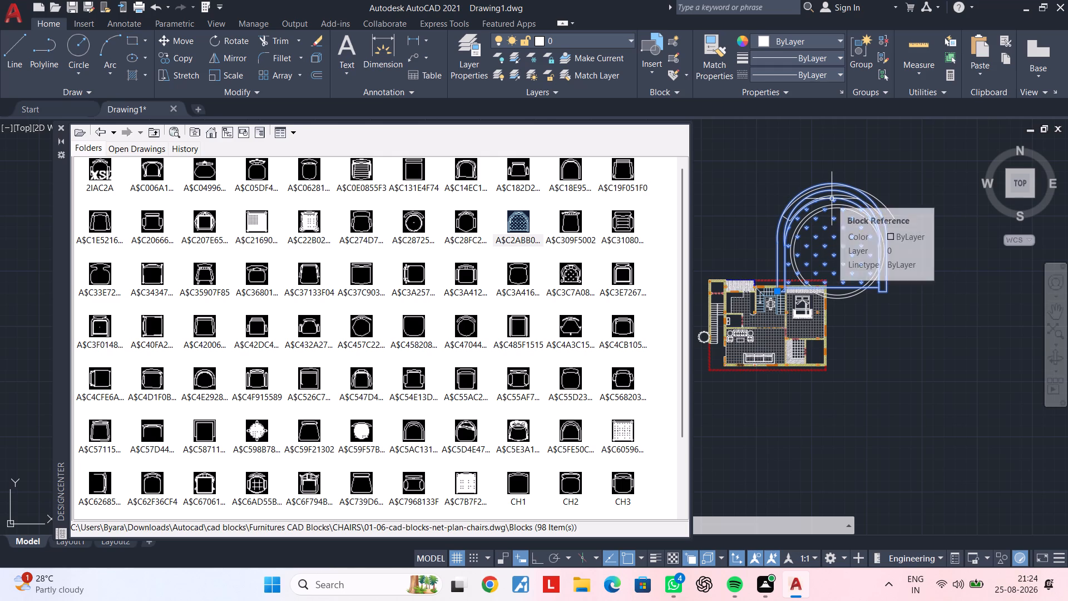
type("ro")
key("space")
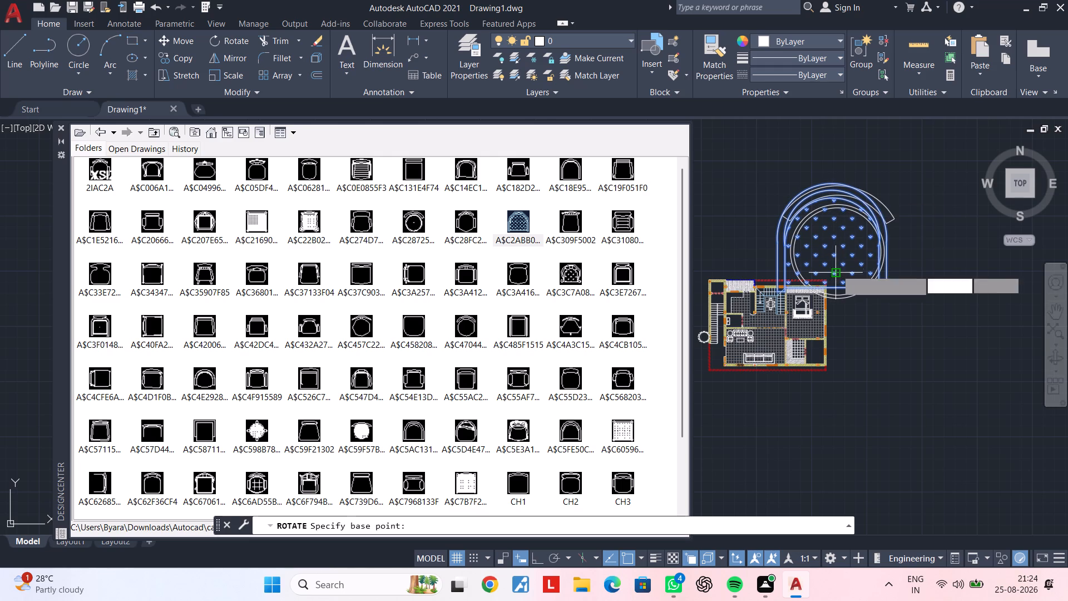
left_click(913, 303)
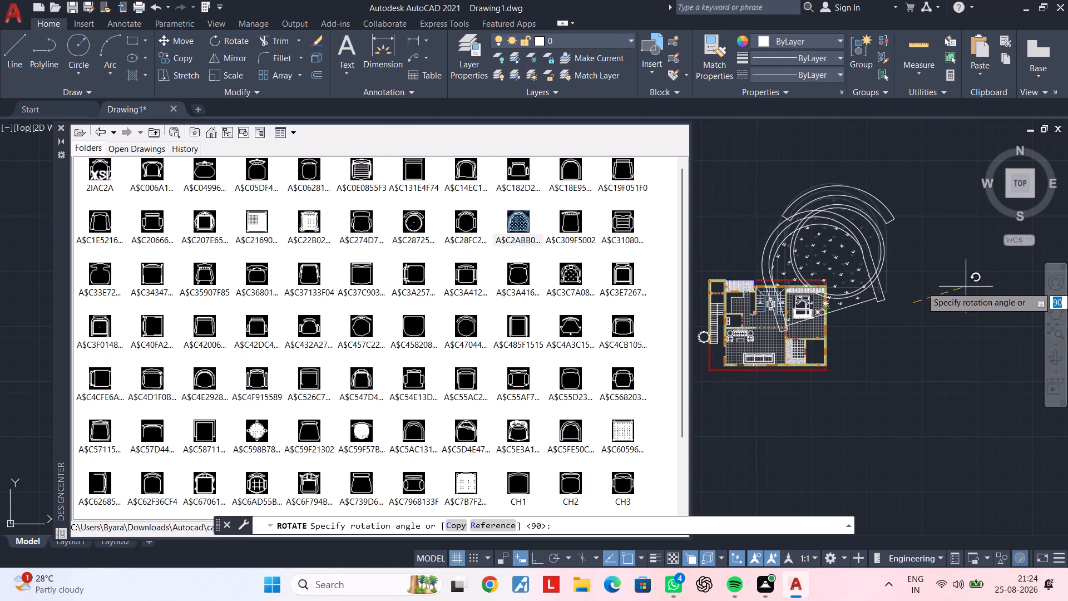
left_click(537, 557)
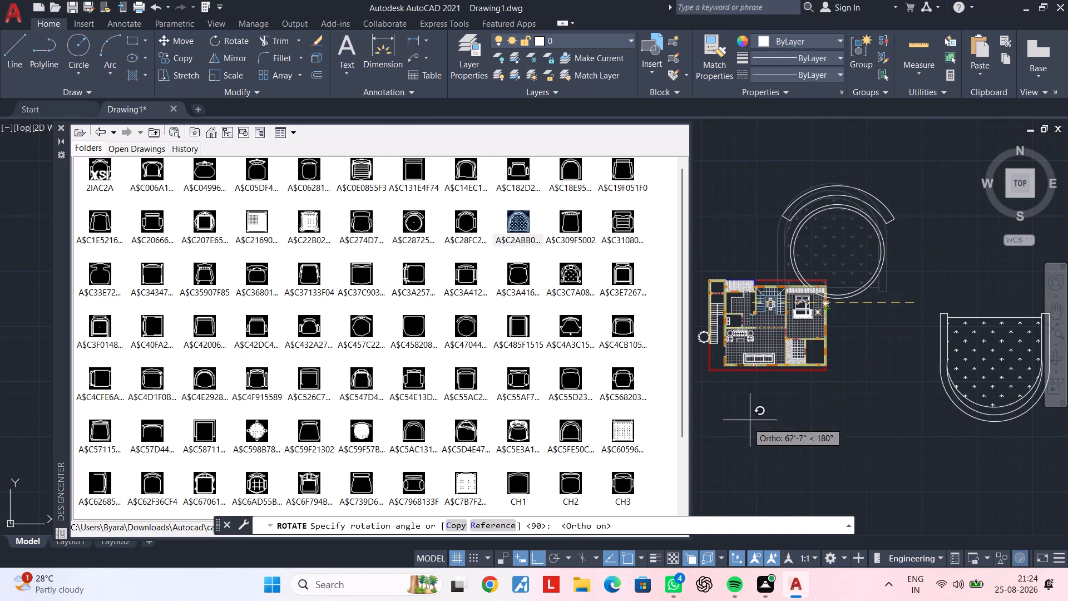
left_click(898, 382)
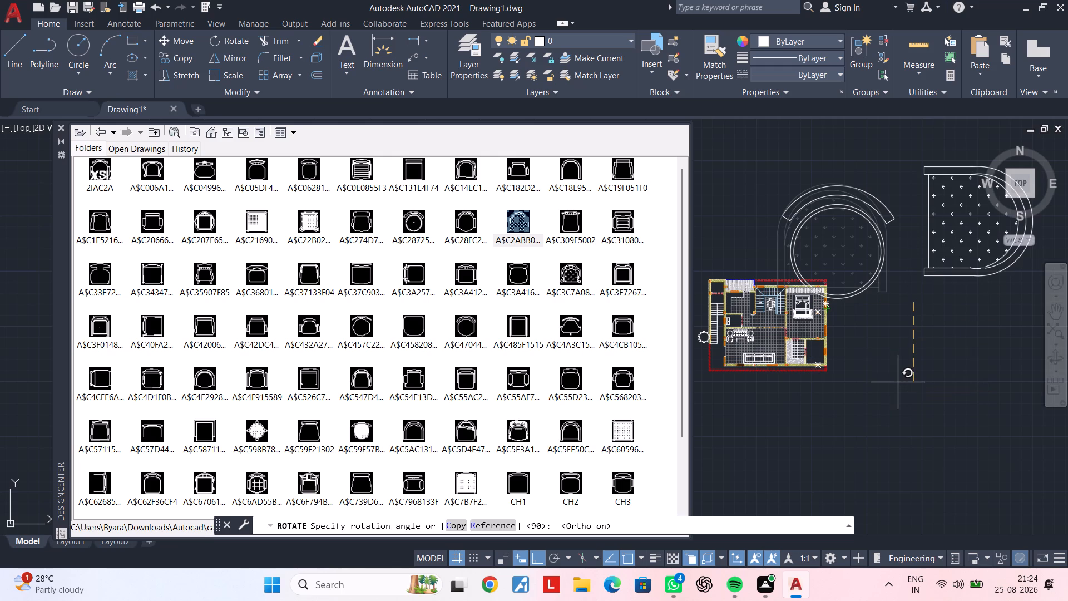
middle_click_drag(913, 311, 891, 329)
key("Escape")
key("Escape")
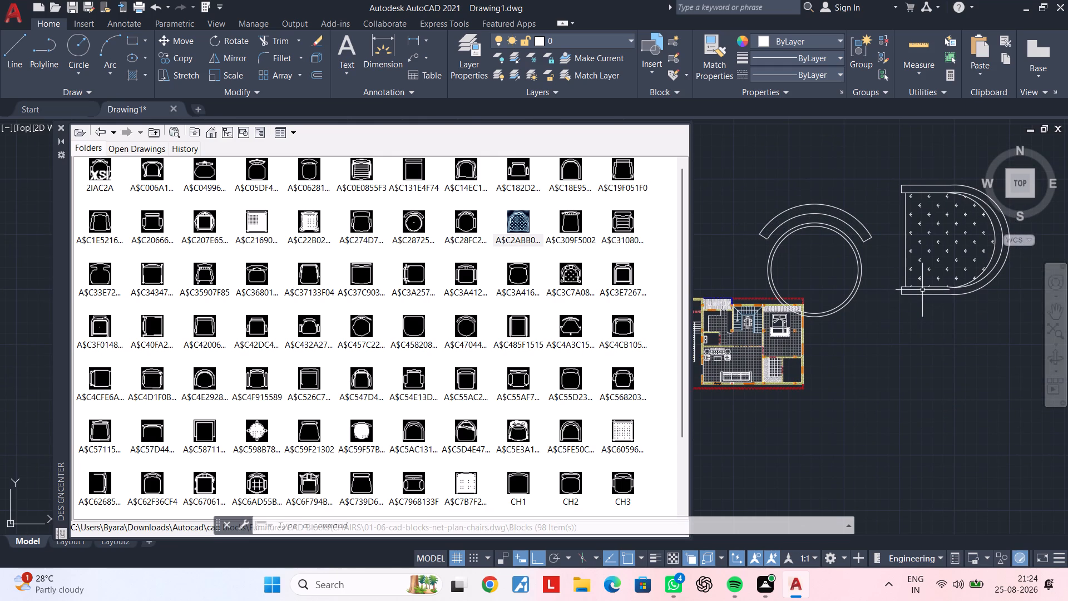
Delete the dotted, round-backed chair block beside the floor plan.
left_click(922, 288)
key("Delete")
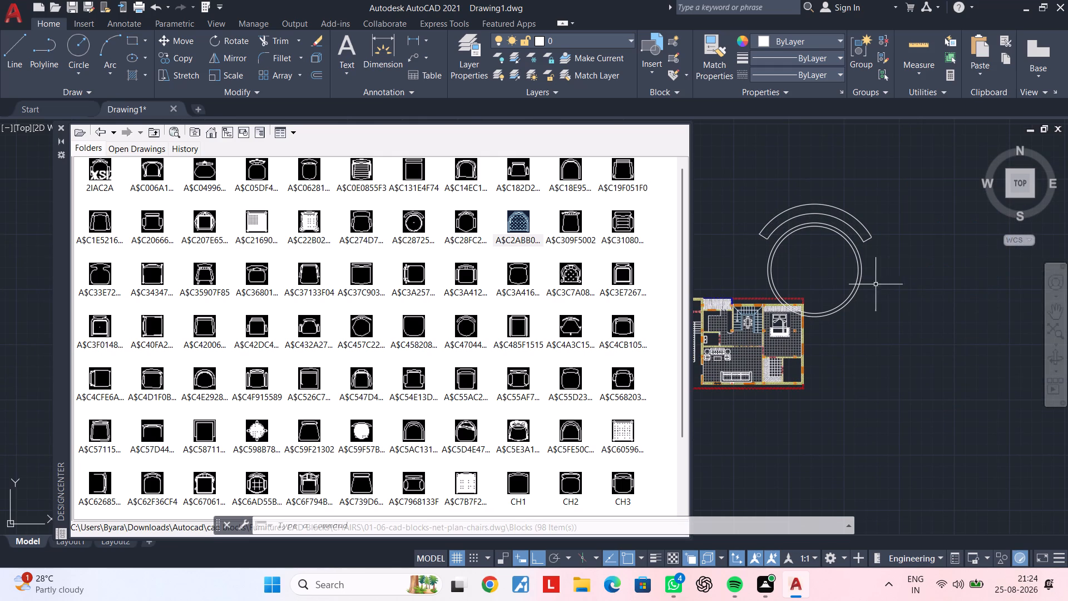
Rotate the round chair block 270 degrees about a point outside the floor plan, keeping Ortho on.
left_click(857, 279)
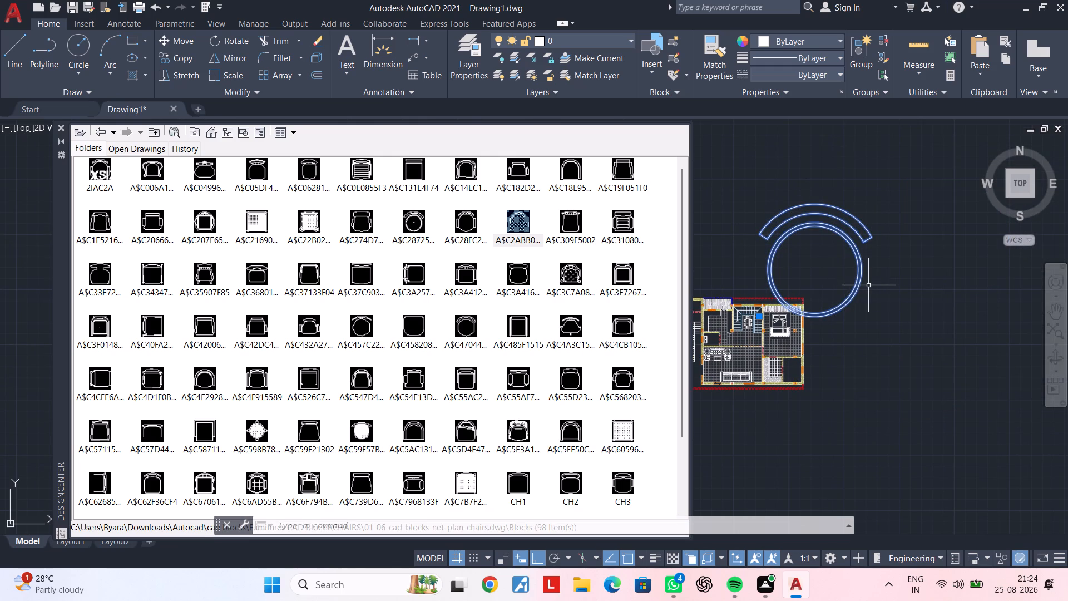
key("r")
key("o")
key("space")
left_click(939, 239)
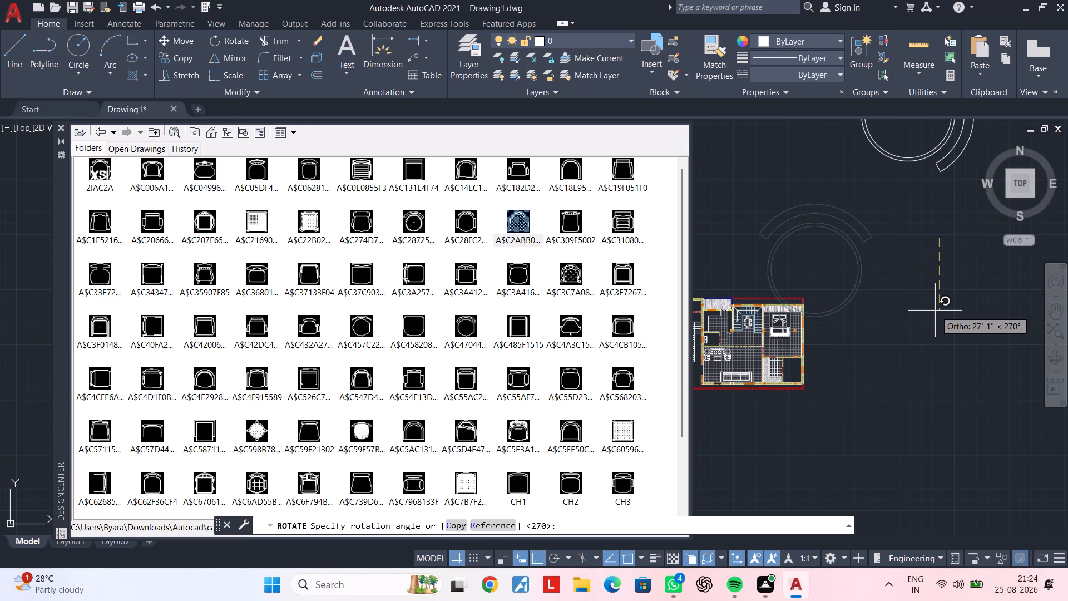
left_click(933, 308)
middle_click_drag(930, 313, 923, 349)
key("Escape")
key("Escape")
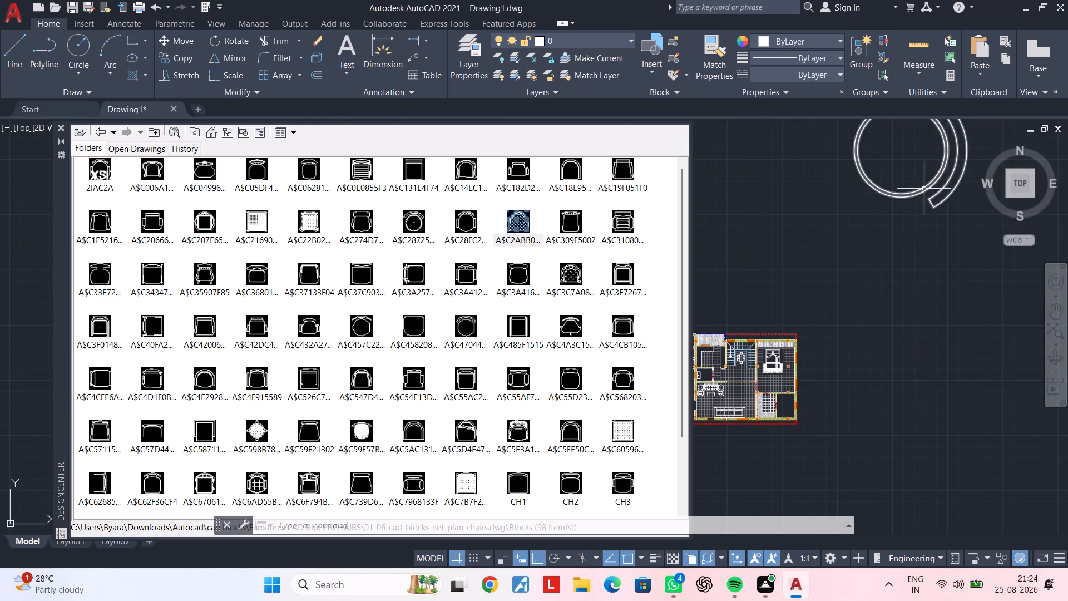
Scale the oversized round chair block down by eye from a base point just beyond it.
left_click(924, 189)
key("s")
key("c")
key("space")
left_click(919, 280)
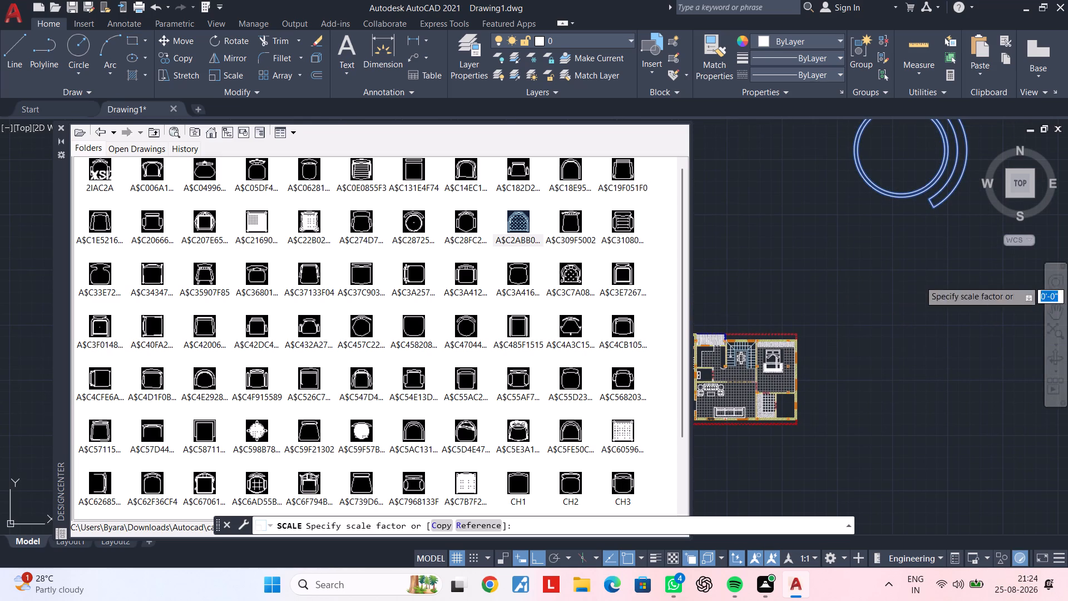
left_click(936, 282)
key("Escape")
Move the round chair block onto the U-shaped staircase beside the dining table, with Ortho off.
left_click(931, 252)
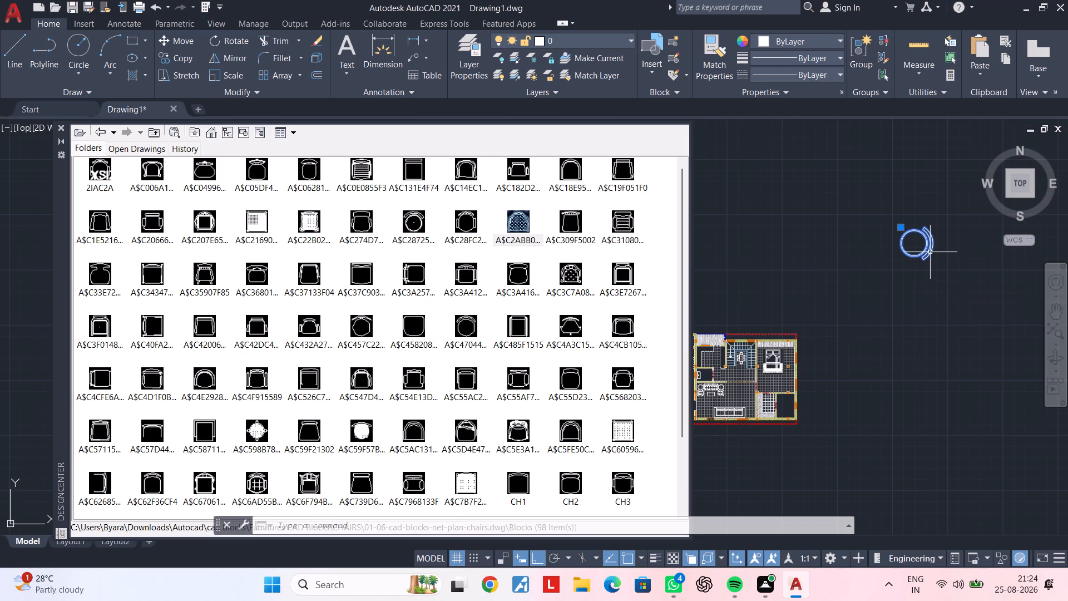
key("m")
key("space")
left_click(935, 255)
middle_click_drag(861, 368, 906, 340)
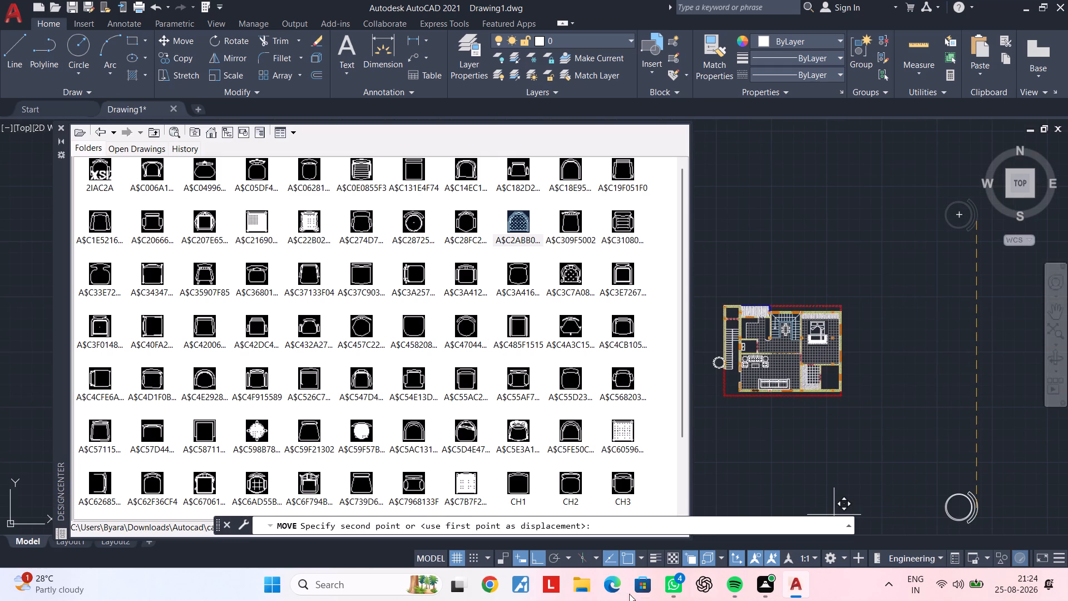
left_click(534, 556)
scroll(750, 341, "up", 2)
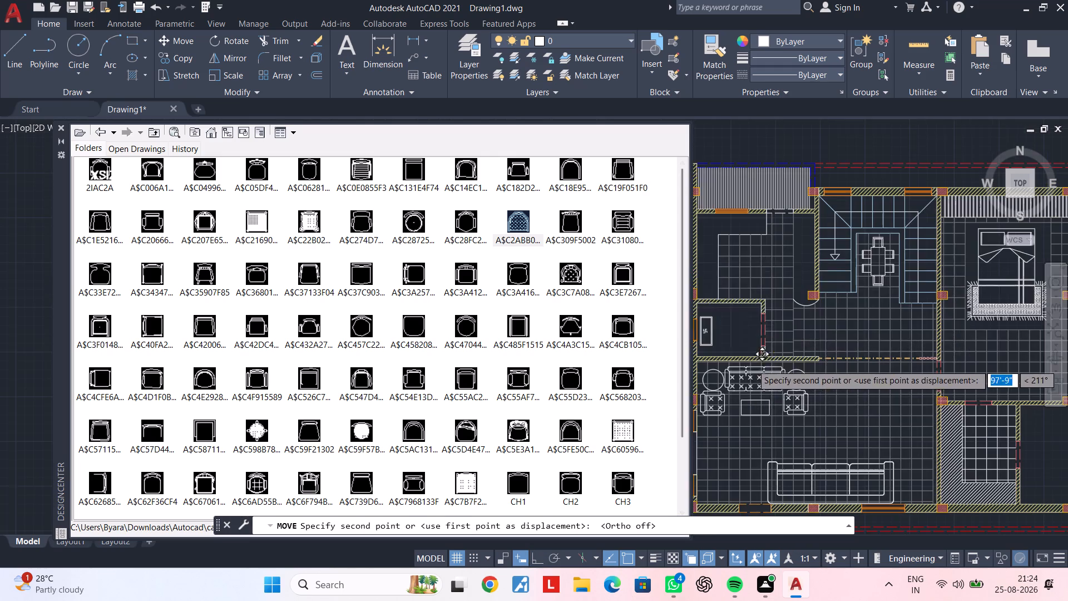
scroll(752, 364, "up", 1)
middle_click_drag(895, 328, 843, 399)
scroll(842, 376, "up", 3)
scroll(819, 317, "down", 1)
middle_click_drag(893, 333, 1067, 356)
middle_click_drag(981, 338, 856, 371)
left_click(861, 362)
key("Escape")
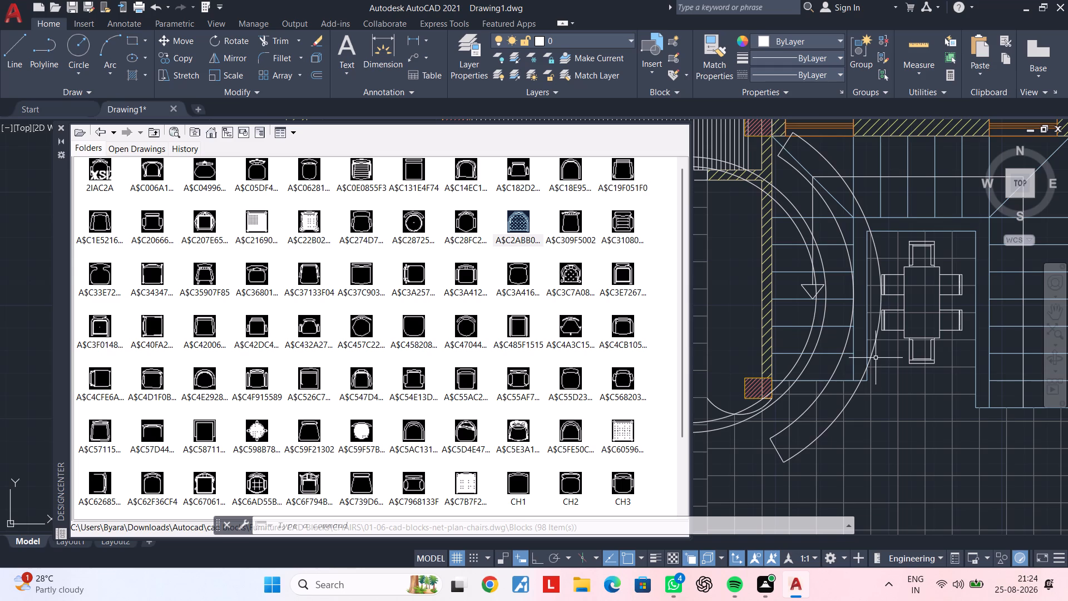
Scale the round chair down by eye in two more passes to roughly match the dining chairs.
left_click(874, 349)
key("s")
type("c")
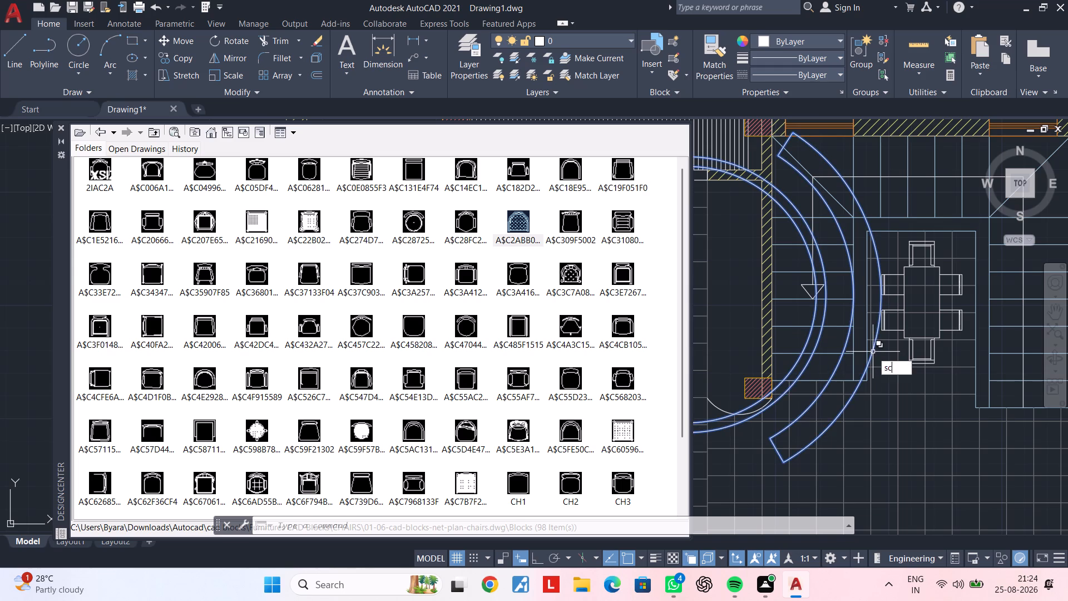
key("space")
left_click(872, 352)
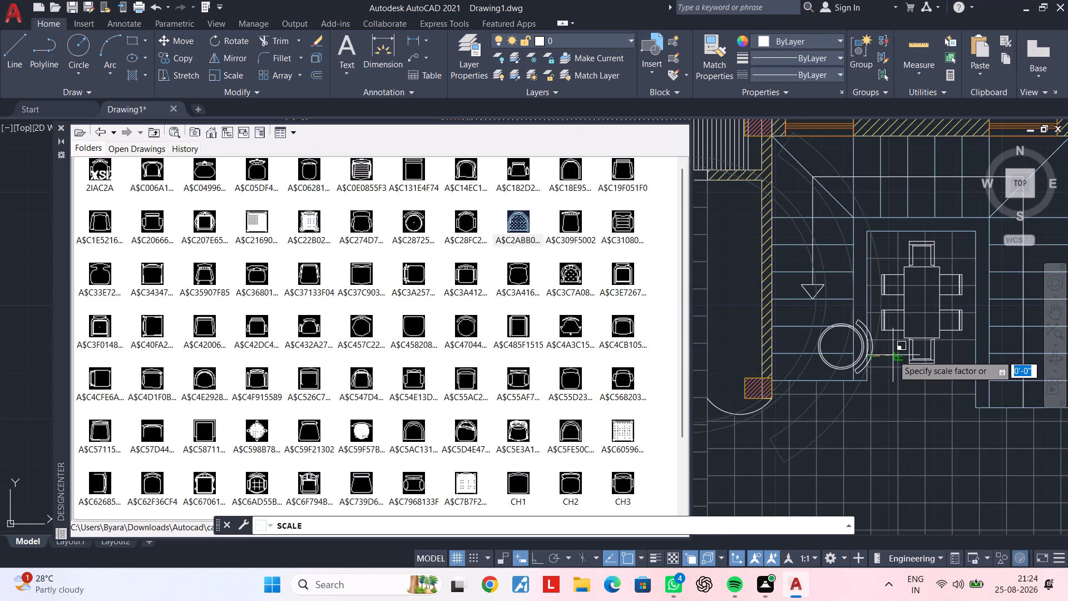
left_click(893, 355)
key("Escape")
middle_click_drag(867, 351, 832, 376)
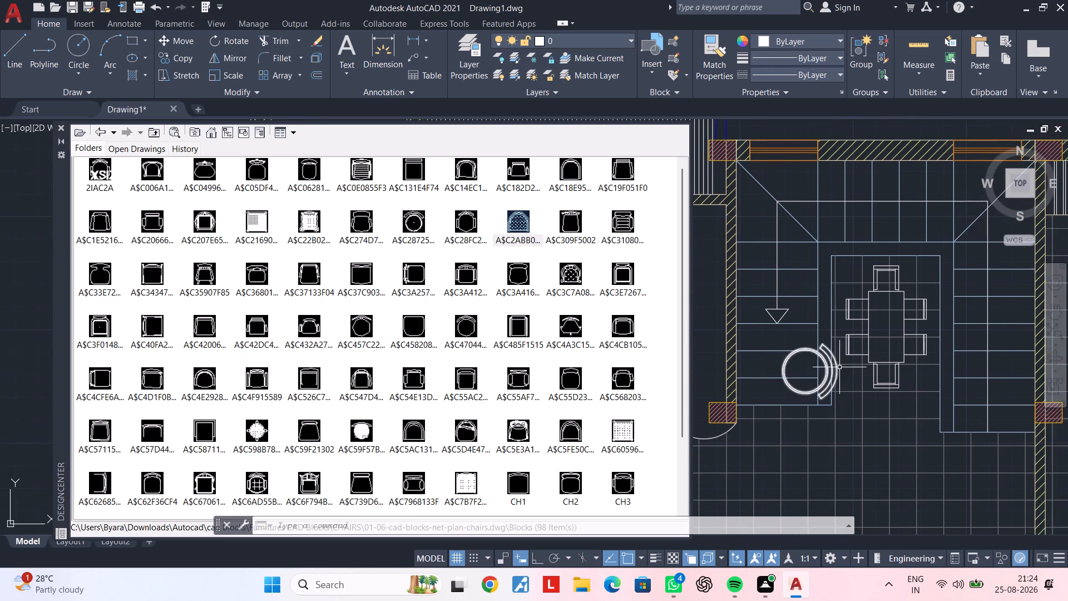
scroll(839, 367, "up", 1)
left_click(833, 371)
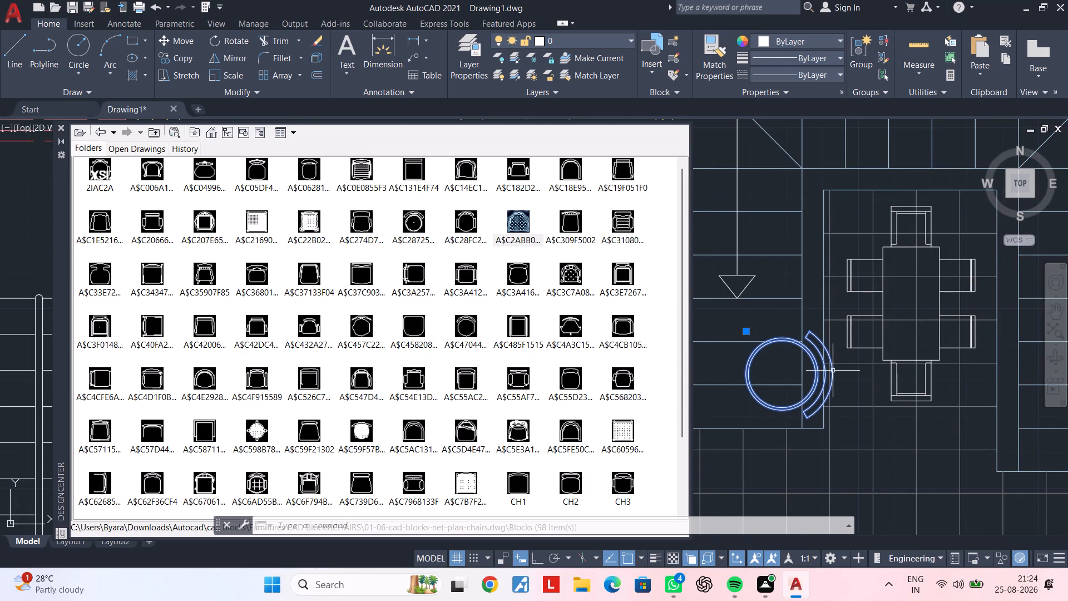
type("sc")
key("space")
left_click(835, 371)
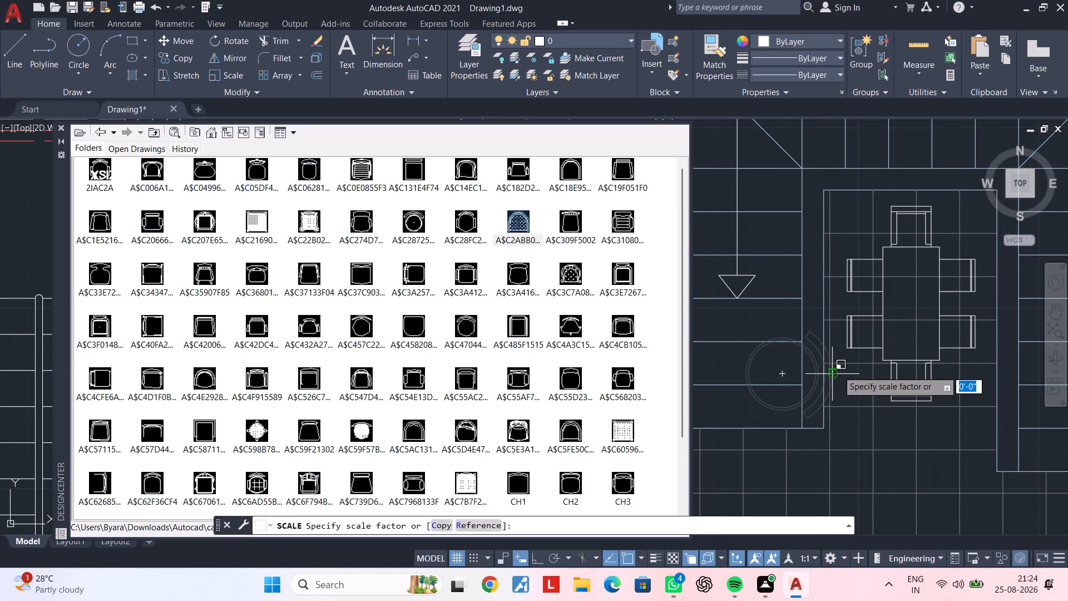
left_click(855, 371)
key("Escape")
Move the small round chair slightly up along the inner edge of the stair flight beside the dining table.
left_click(833, 373)
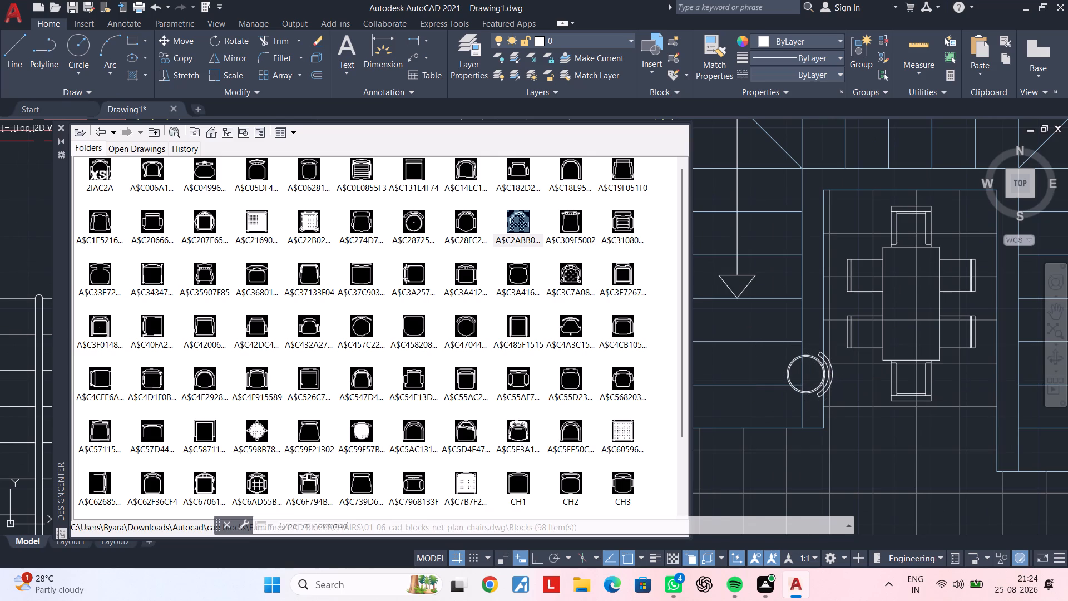
type("m")
key("space")
left_click(820, 376)
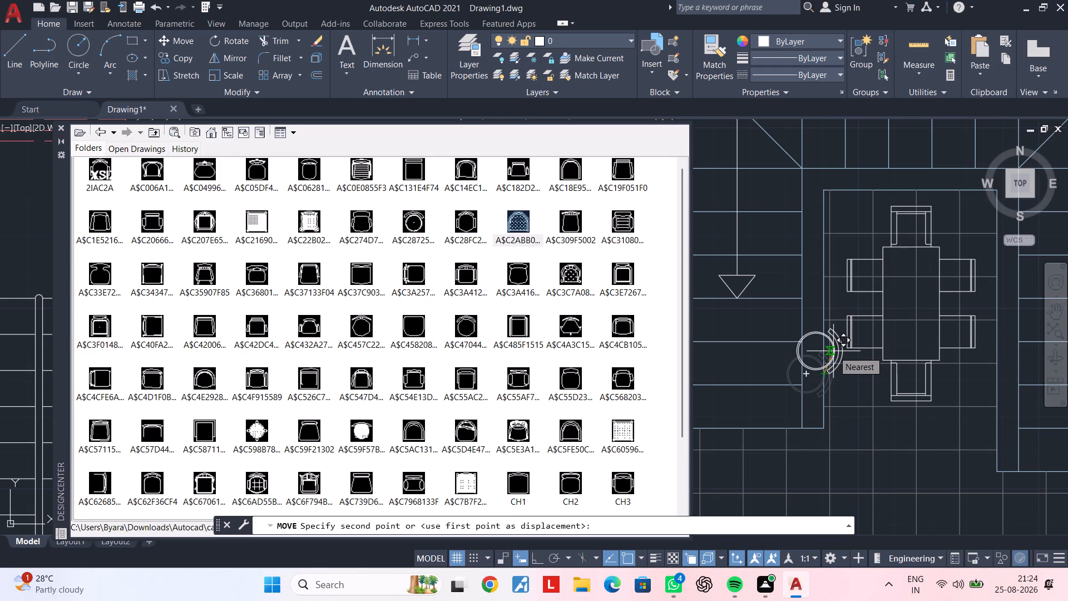
left_click(825, 353)
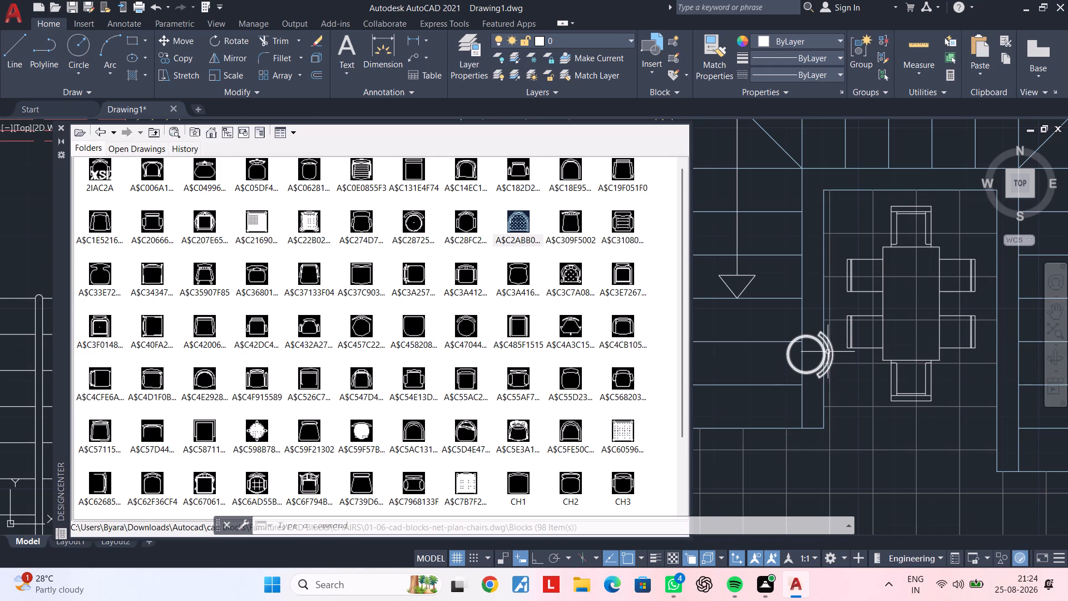
key("Escape")
Copy the round chair twice up the stair flight's inner edge to make a column of three chairs.
left_click(817, 371)
key("c")
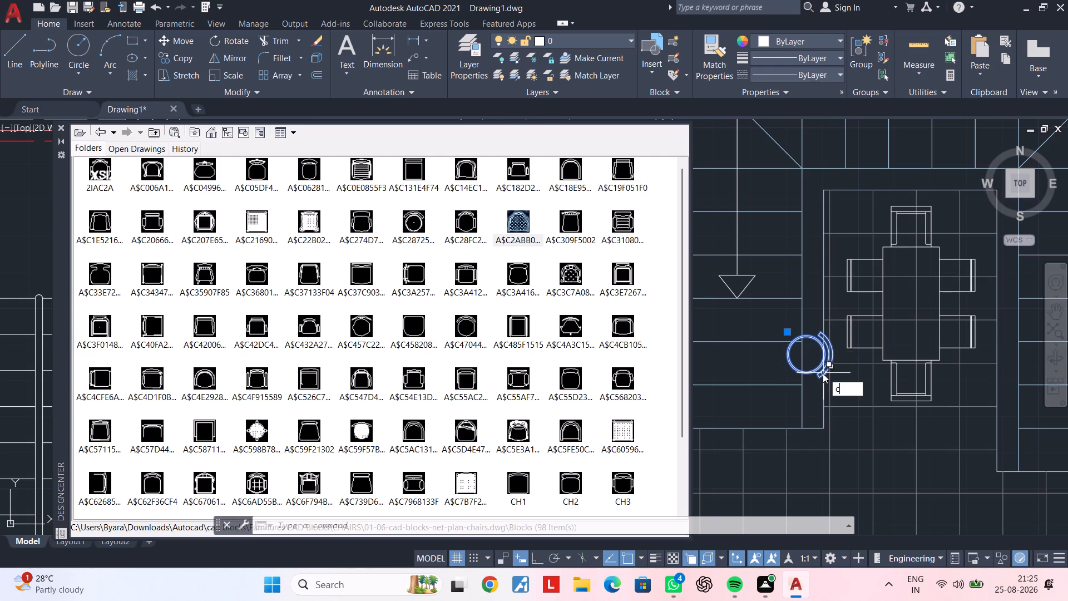
key("o")
key("space")
left_click(820, 373)
left_click(817, 317)
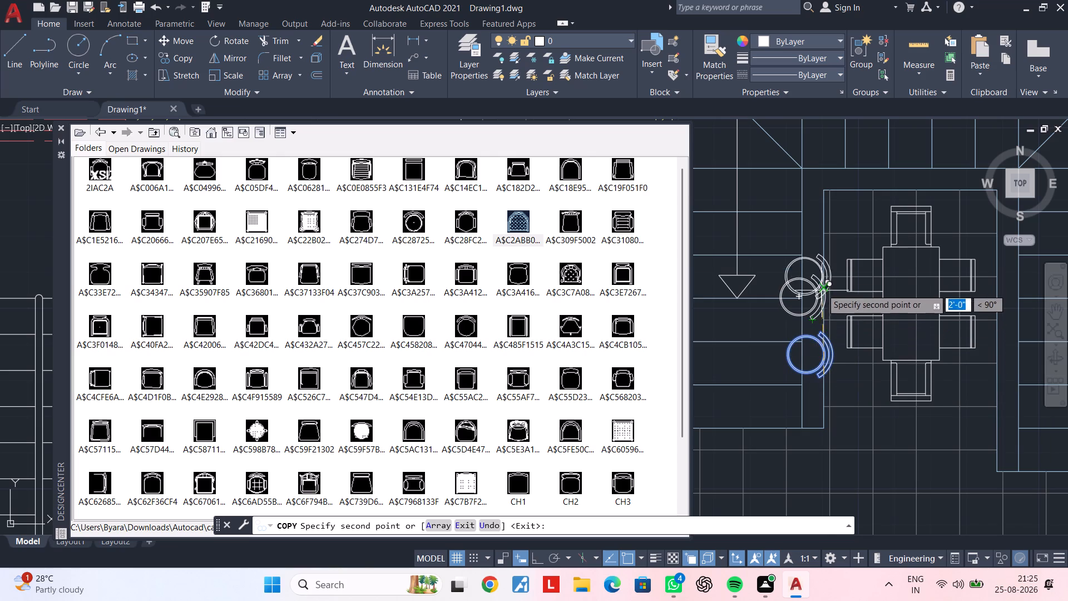
left_click(822, 259)
key("Escape")
Move the middle round chair toward the dining table to line it up with the other two.
scroll(844, 354, "down", 2)
middle_click(844, 363)
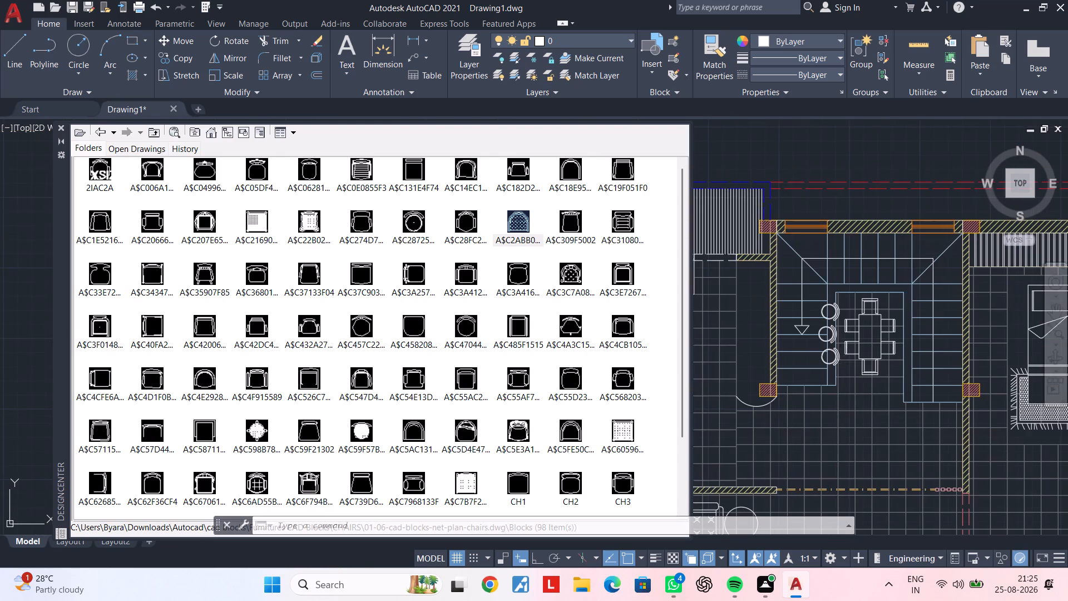
scroll(823, 324, "up", 2)
left_click(835, 340)
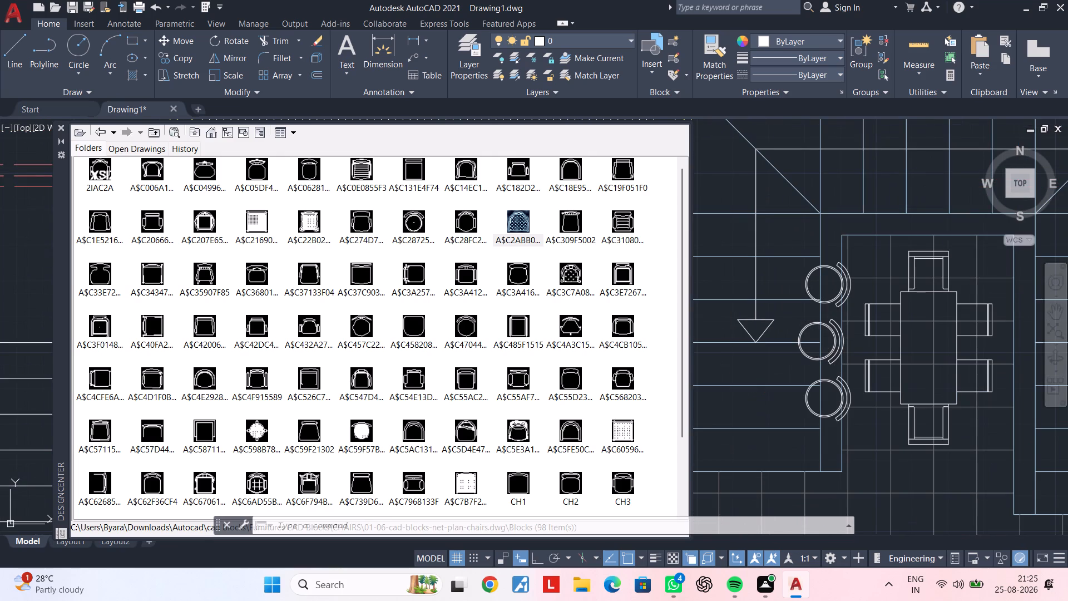
type("m")
key("space")
left_click(832, 340)
left_click(845, 339)
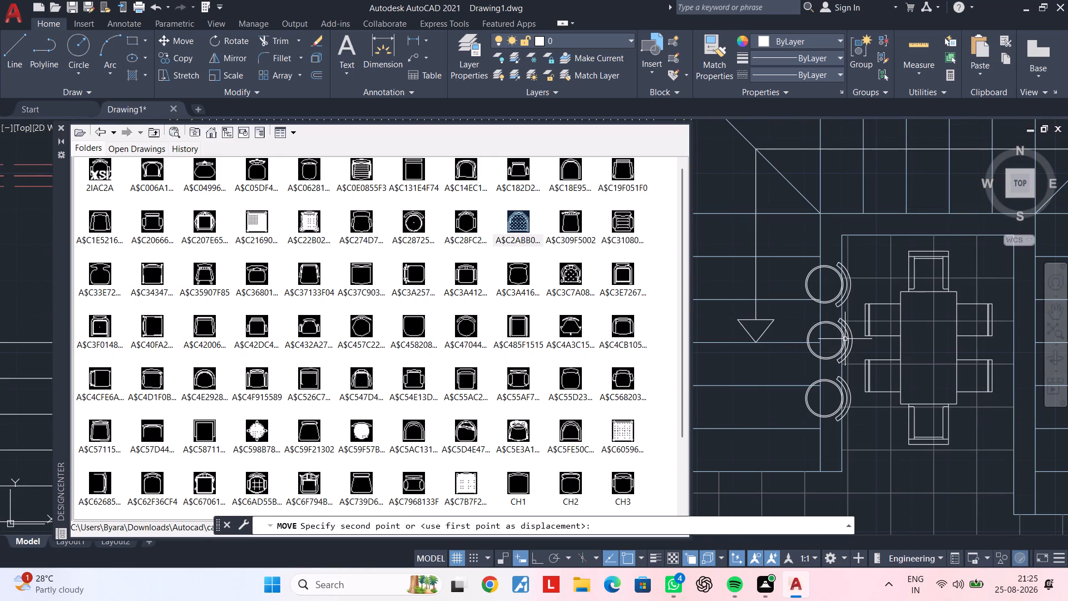
key("Escape")
key("Escape")
scroll(851, 361, "down", 2)
key("Escape")
Review the furniture layout around the staircase, living area and bedroom of the floor plan.
middle_click_drag(867, 380, 804, 279)
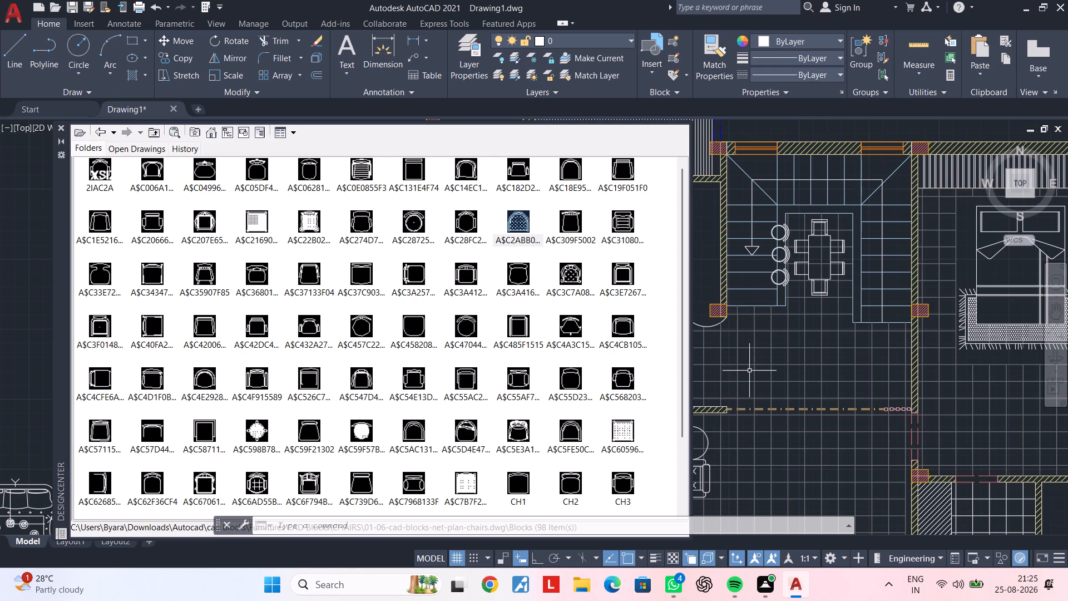
scroll(749, 370, "down", 2)
middle_click_drag(785, 352, 847, 294)
middle_click_drag(847, 297, 840, 327)
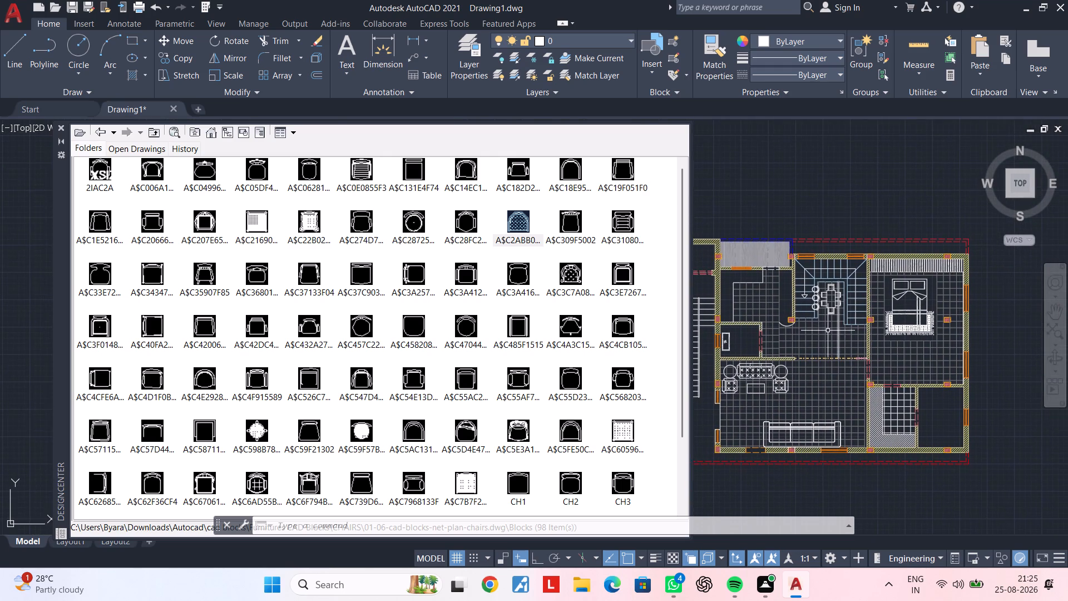
middle_click_drag(806, 331, 816, 323)
scroll(808, 324, "up", 1)
middle_click_drag(808, 324, 718, 328)
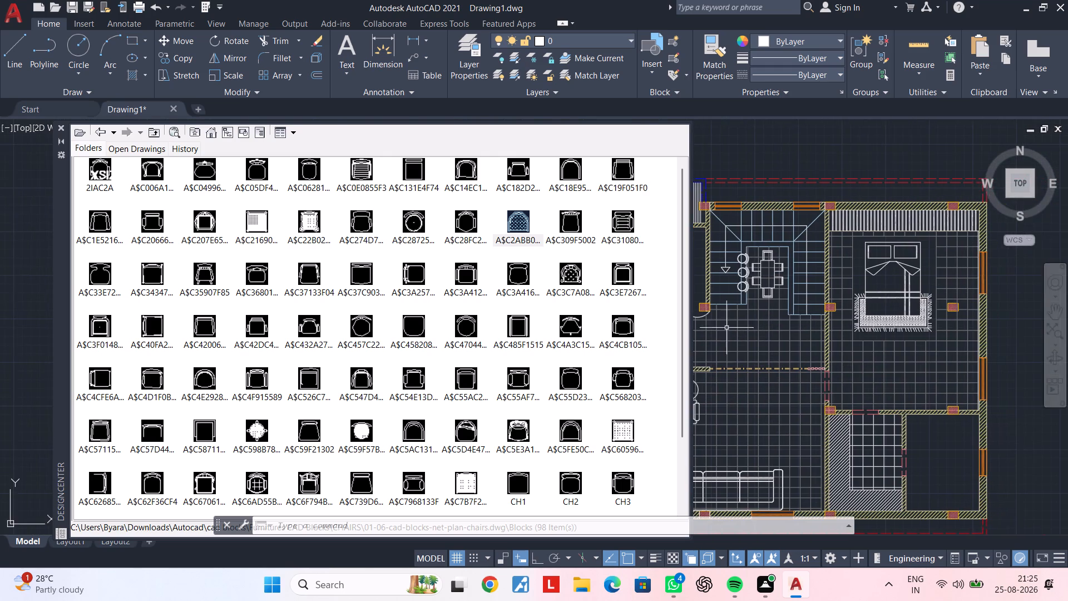
middle_click_drag(749, 328, 827, 306)
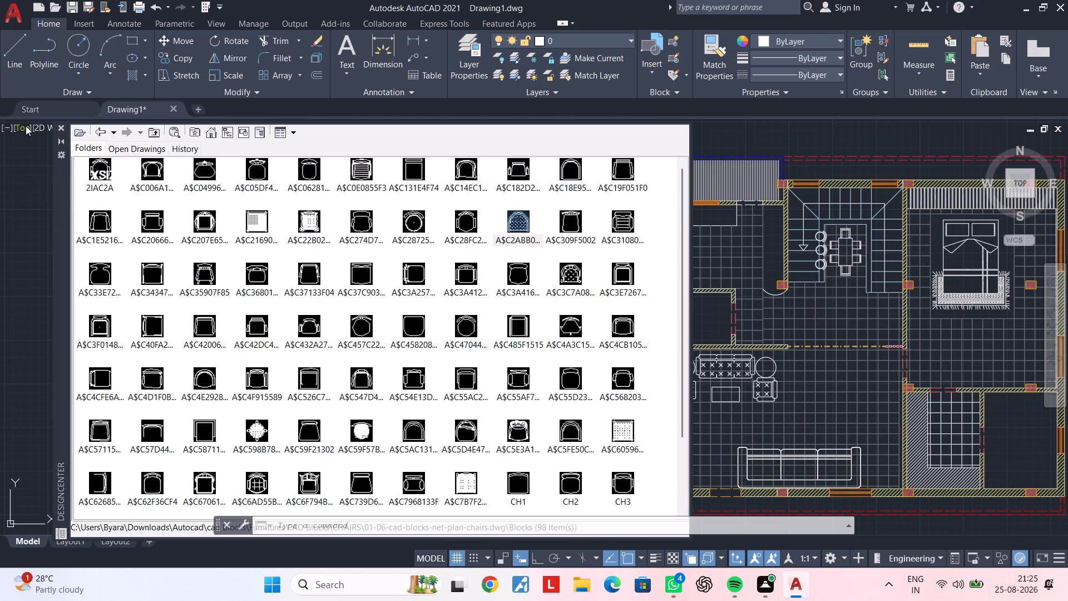
Load the blocks of 05-03-baths from the Furnitures CAD Blocks Bathroom block folder and look through them.
left_click(80, 129)
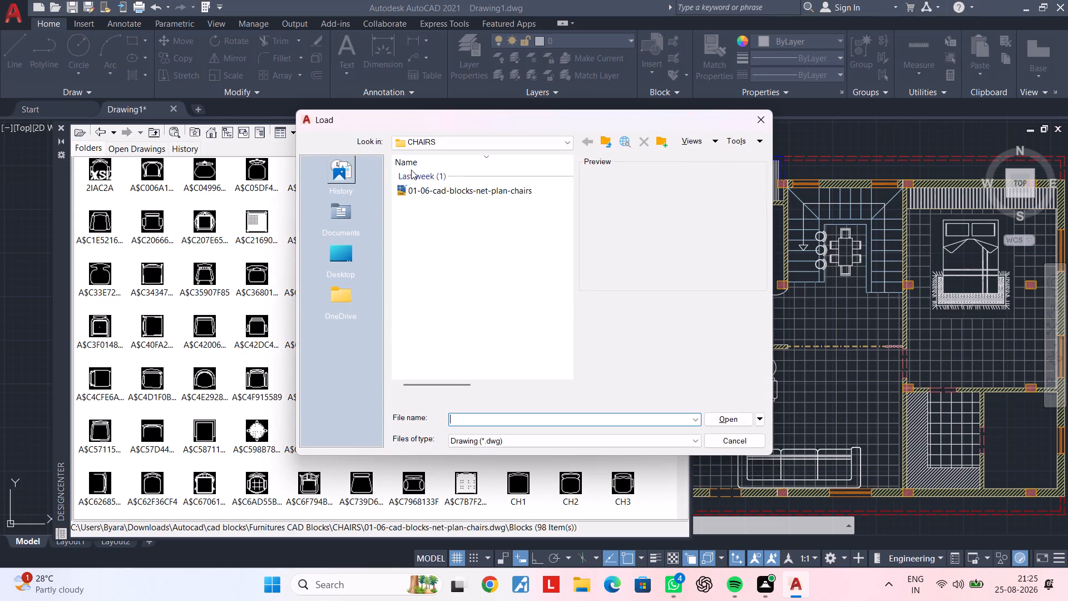
left_click(472, 145)
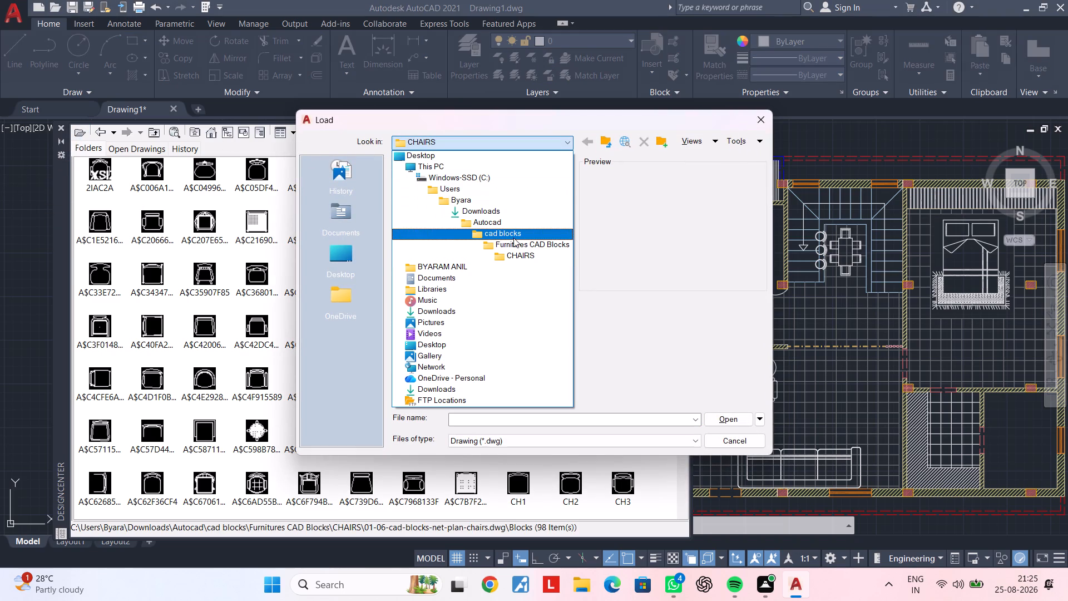
double_click(516, 245)
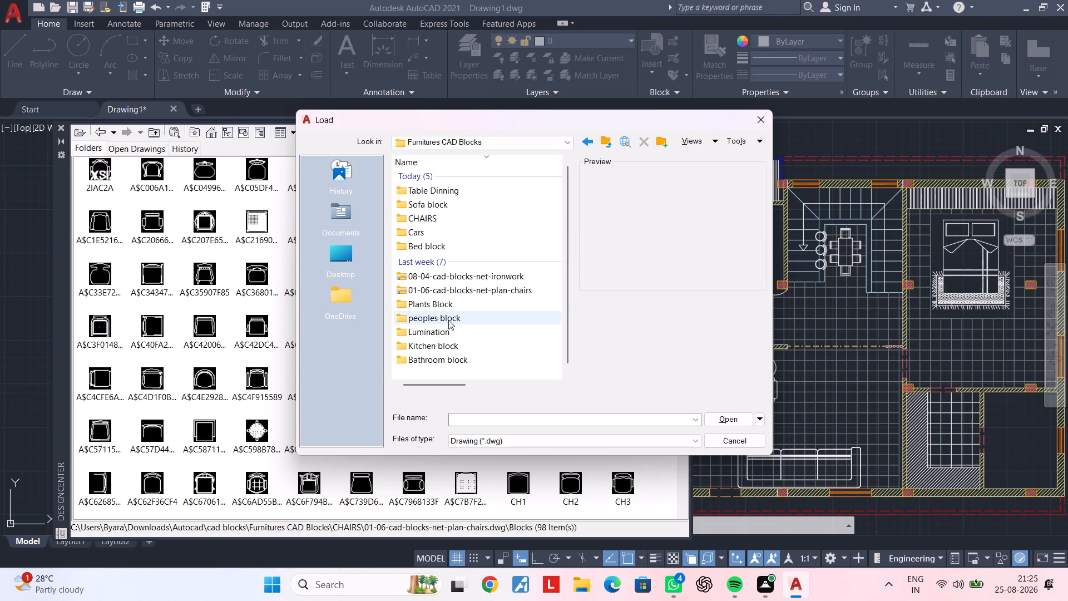
double_click(445, 362)
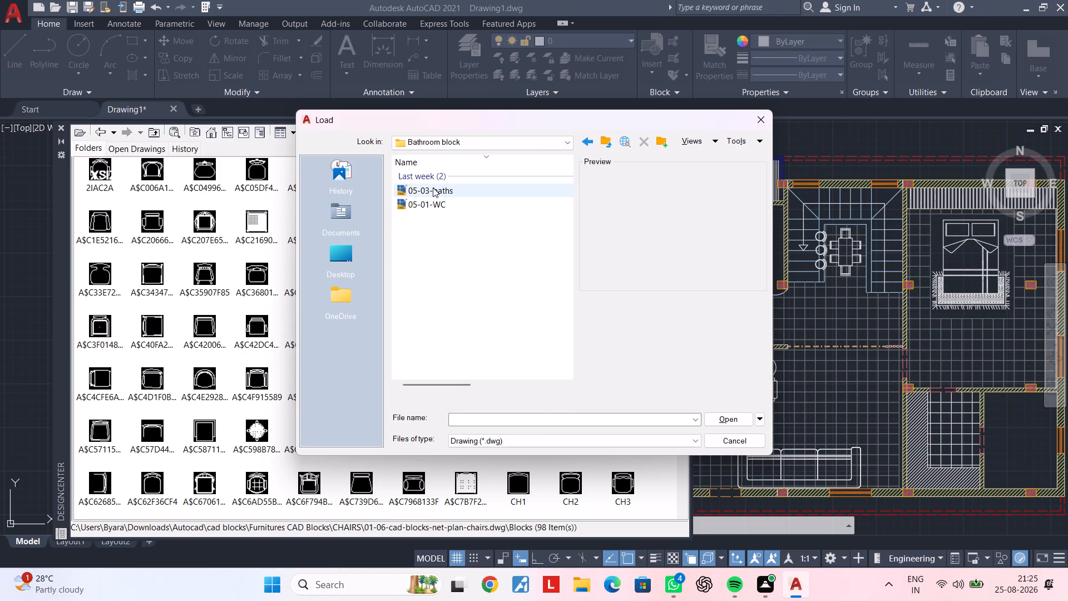
double_click(433, 188)
double_click(100, 171)
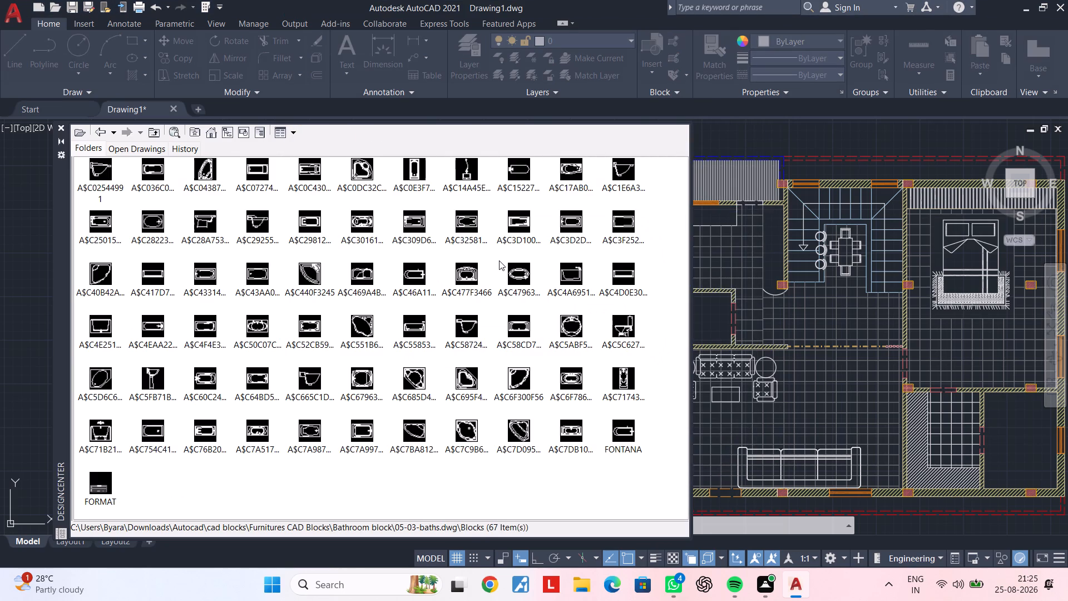
scroll(372, 187, "down", 2)
scroll(252, 179, "up", 2)
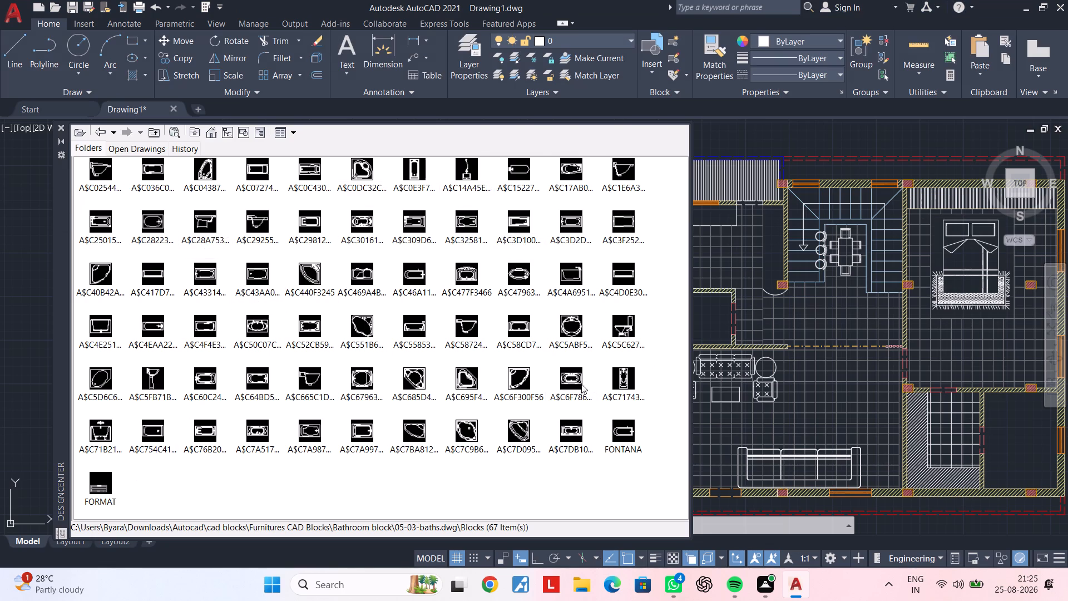
Load the 05-01-WC drawing from the Bathroom block folder and open its blocks.
left_click(76, 127)
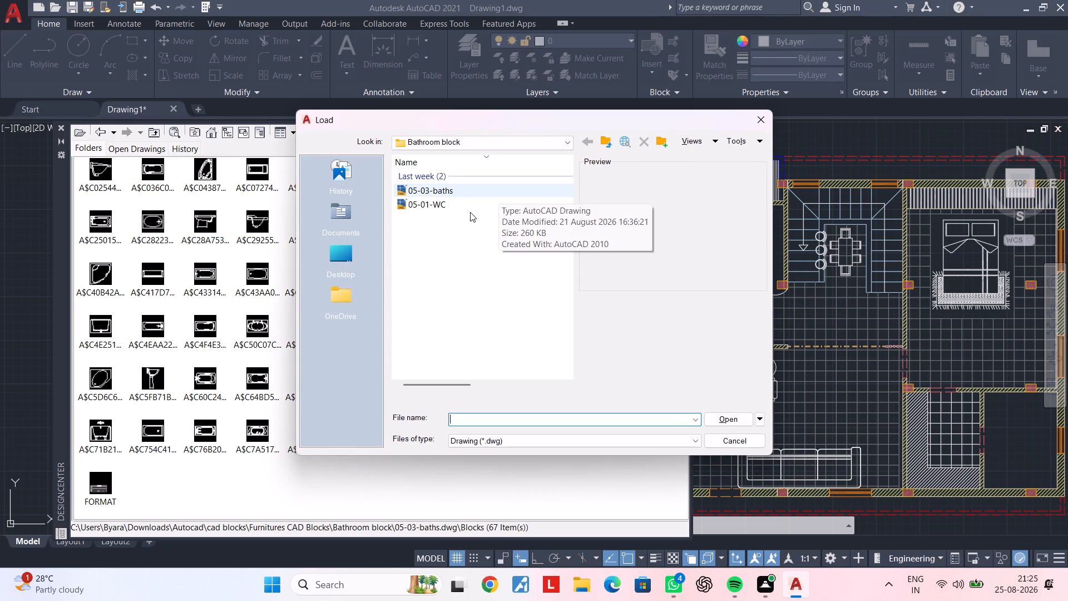
double_click(427, 203)
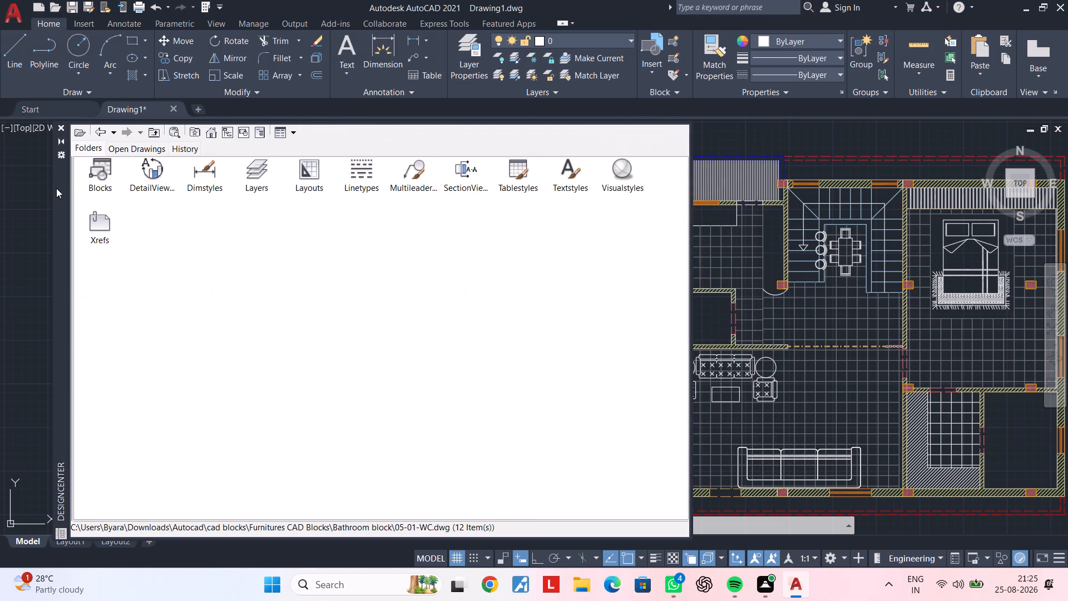
double_click(91, 176)
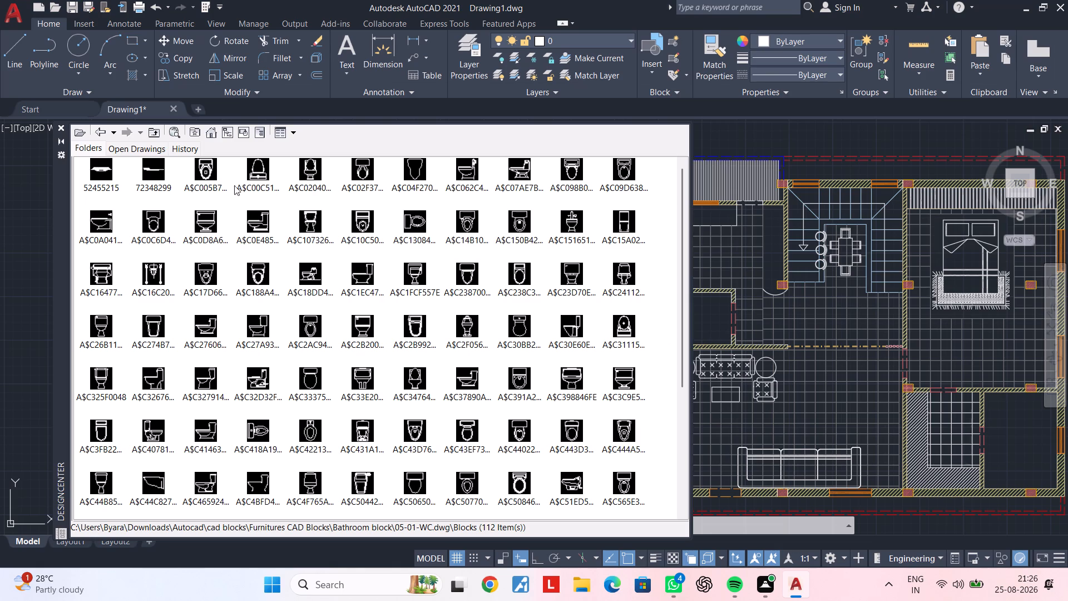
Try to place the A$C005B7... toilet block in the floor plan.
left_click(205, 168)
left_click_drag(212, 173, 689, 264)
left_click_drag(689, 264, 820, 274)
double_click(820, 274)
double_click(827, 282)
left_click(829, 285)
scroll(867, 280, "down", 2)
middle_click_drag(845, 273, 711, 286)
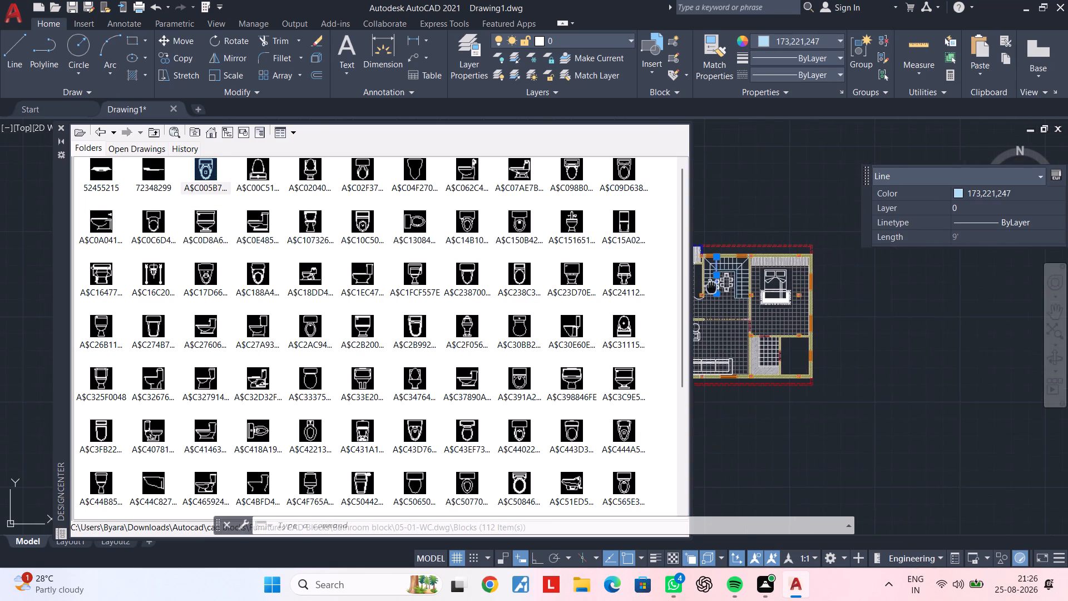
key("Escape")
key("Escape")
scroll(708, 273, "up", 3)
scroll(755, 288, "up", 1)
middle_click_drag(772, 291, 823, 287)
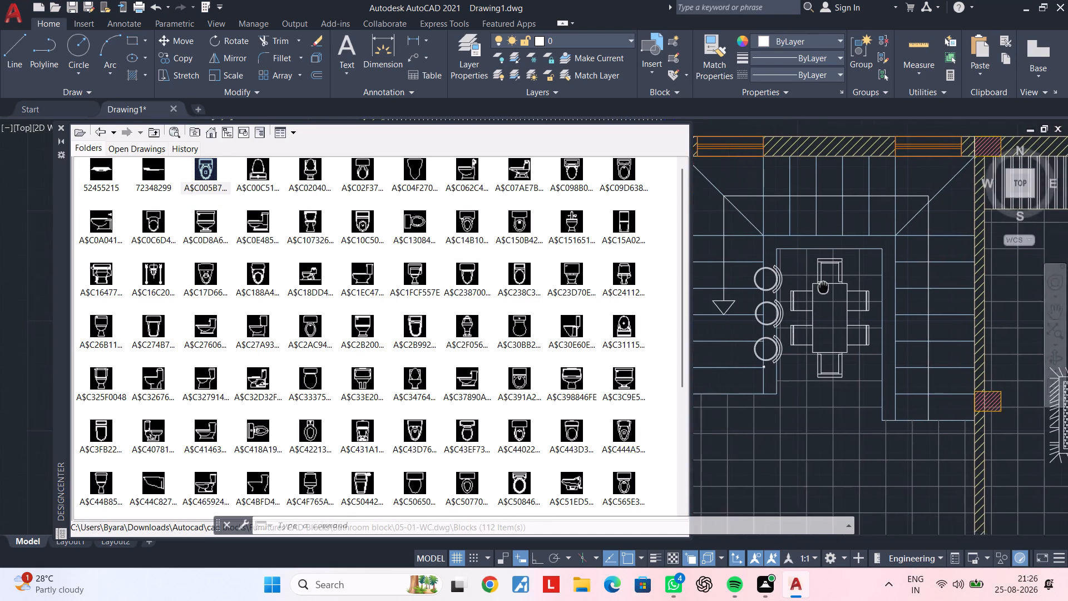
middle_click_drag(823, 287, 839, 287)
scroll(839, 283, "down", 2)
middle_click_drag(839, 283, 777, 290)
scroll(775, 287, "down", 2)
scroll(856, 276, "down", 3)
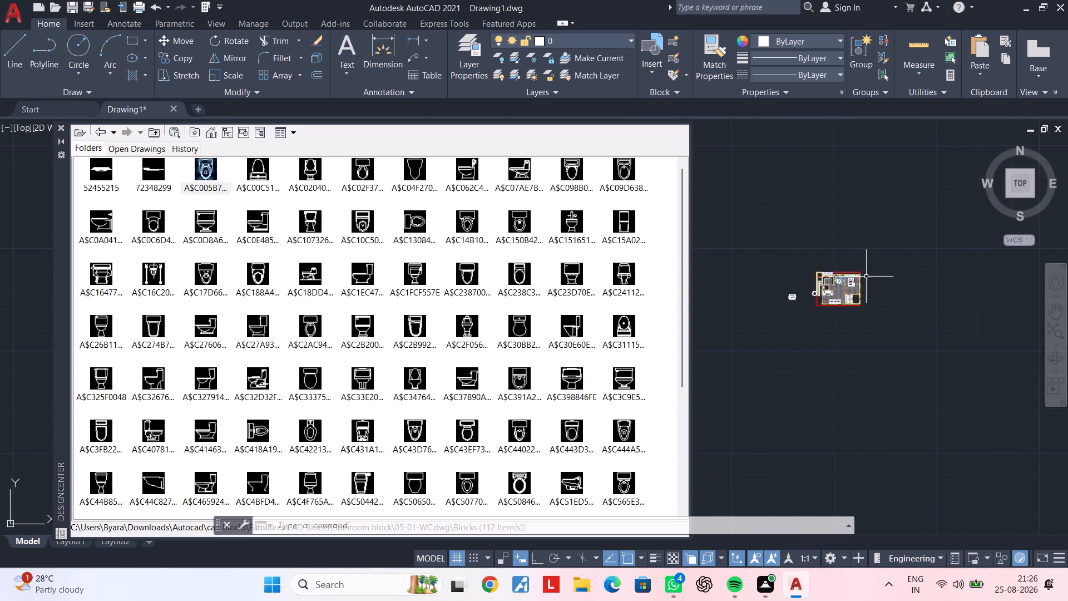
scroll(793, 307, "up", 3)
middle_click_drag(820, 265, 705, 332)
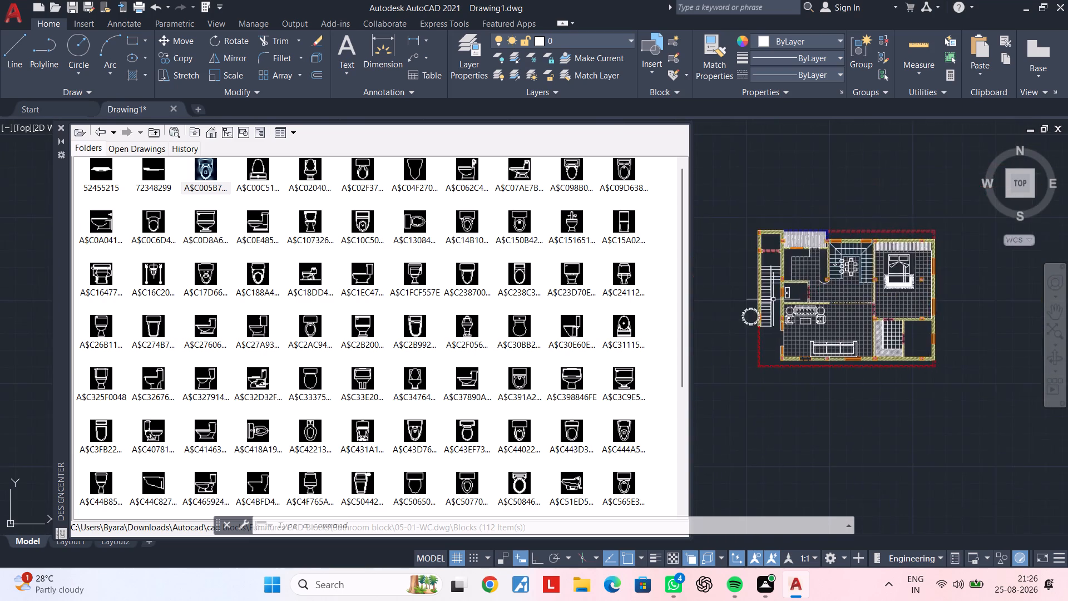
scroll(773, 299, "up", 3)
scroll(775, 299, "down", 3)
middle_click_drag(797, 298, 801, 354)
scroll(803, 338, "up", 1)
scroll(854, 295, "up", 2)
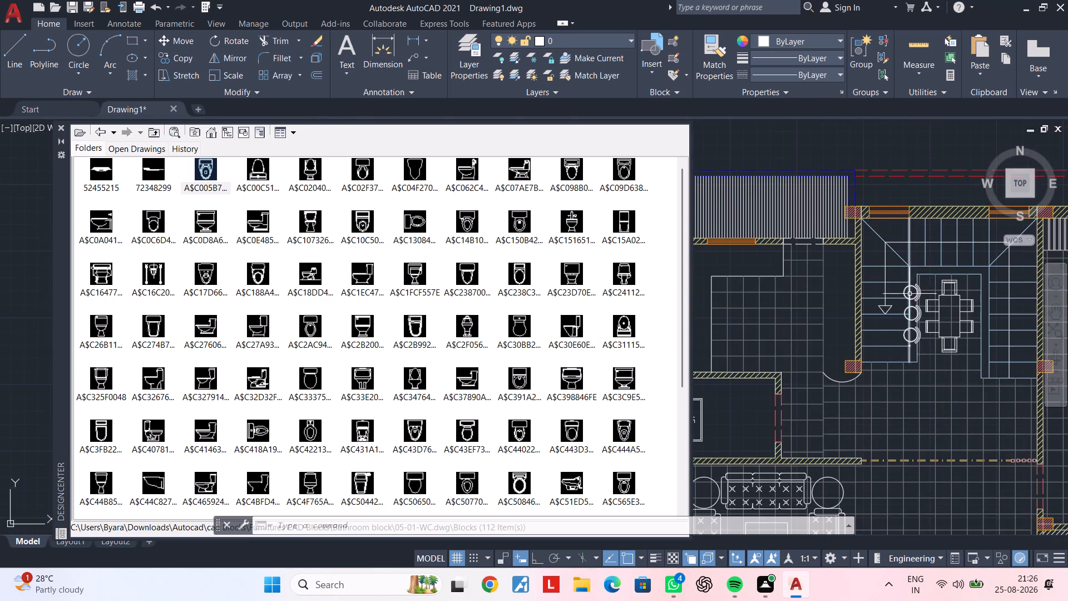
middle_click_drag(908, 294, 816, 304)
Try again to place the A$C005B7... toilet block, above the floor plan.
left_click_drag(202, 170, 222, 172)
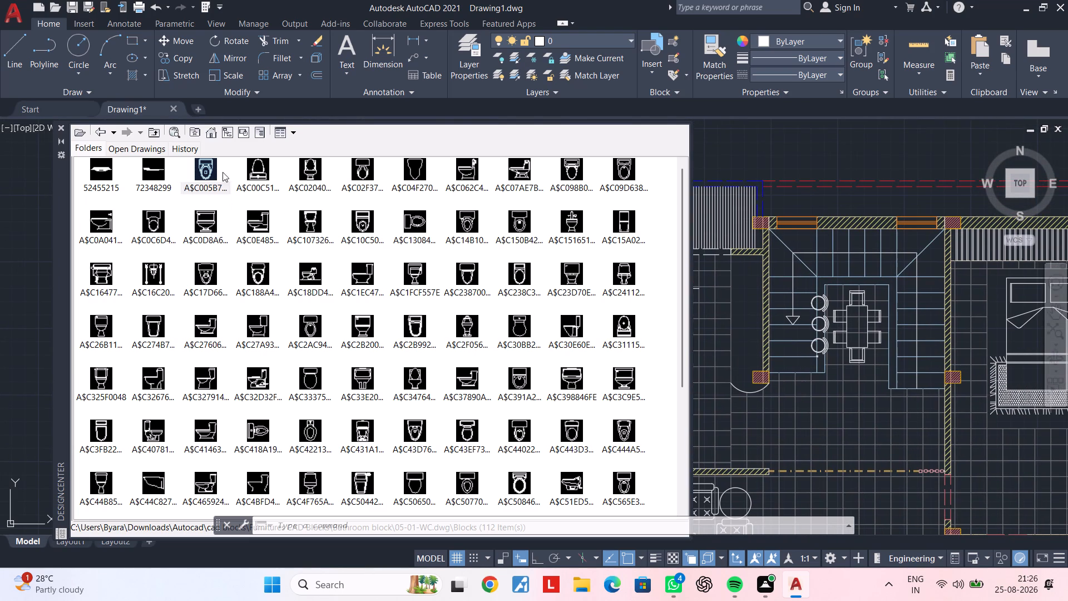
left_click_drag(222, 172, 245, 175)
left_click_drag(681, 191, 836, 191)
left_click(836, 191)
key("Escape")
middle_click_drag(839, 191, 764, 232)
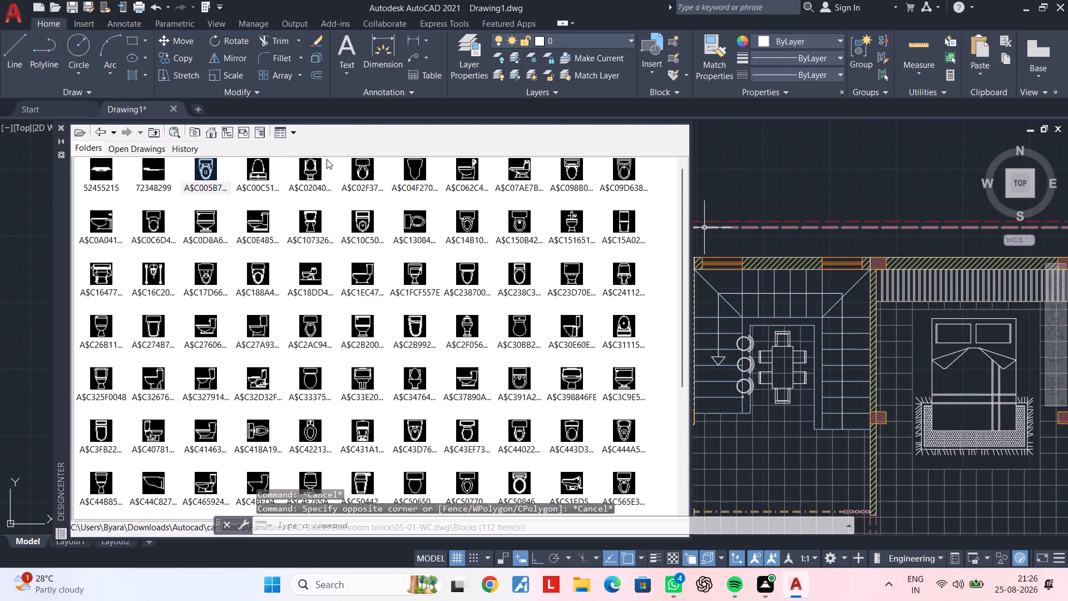
Insert the A$C005B7... toilet block in the empty space above the floor plan and close DesignCenter.
left_click_drag(202, 169, 879, 168)
left_click(879, 168)
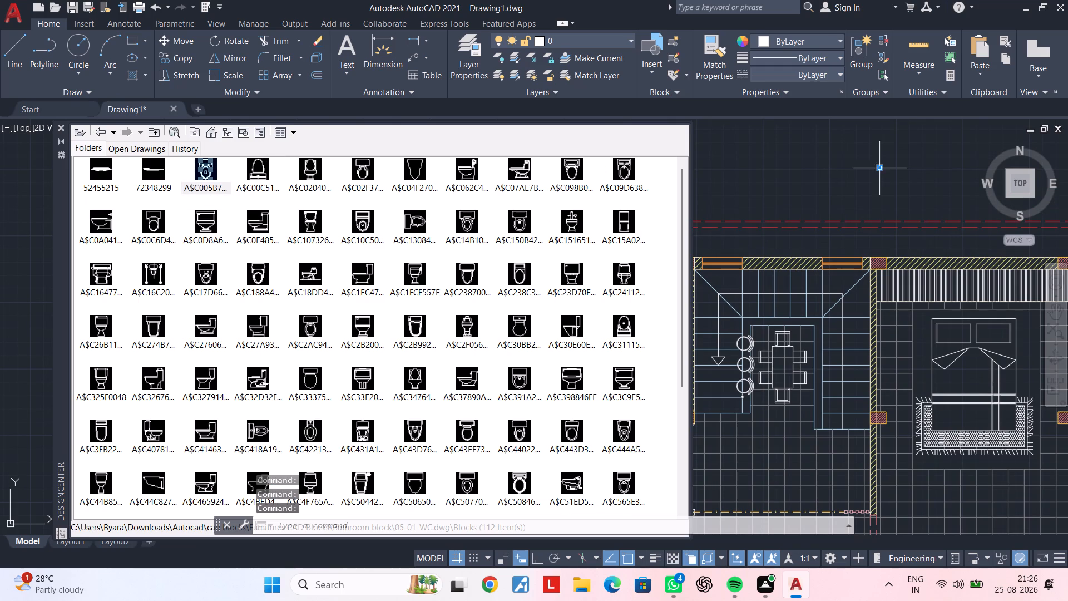
scroll(883, 168, "up", 4)
key("Escape")
key("Escape")
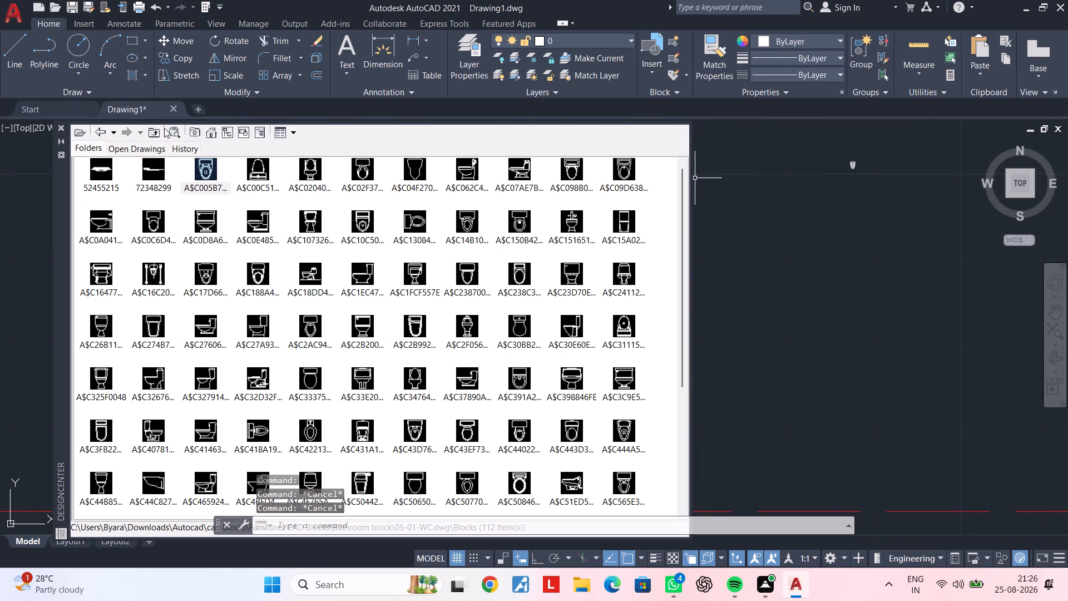
left_click(63, 128)
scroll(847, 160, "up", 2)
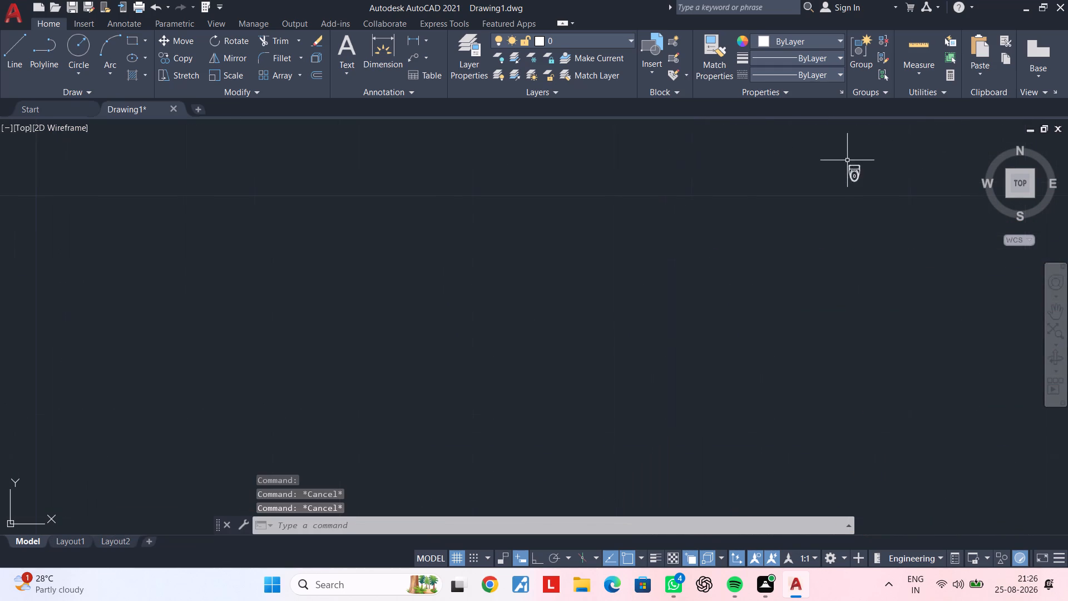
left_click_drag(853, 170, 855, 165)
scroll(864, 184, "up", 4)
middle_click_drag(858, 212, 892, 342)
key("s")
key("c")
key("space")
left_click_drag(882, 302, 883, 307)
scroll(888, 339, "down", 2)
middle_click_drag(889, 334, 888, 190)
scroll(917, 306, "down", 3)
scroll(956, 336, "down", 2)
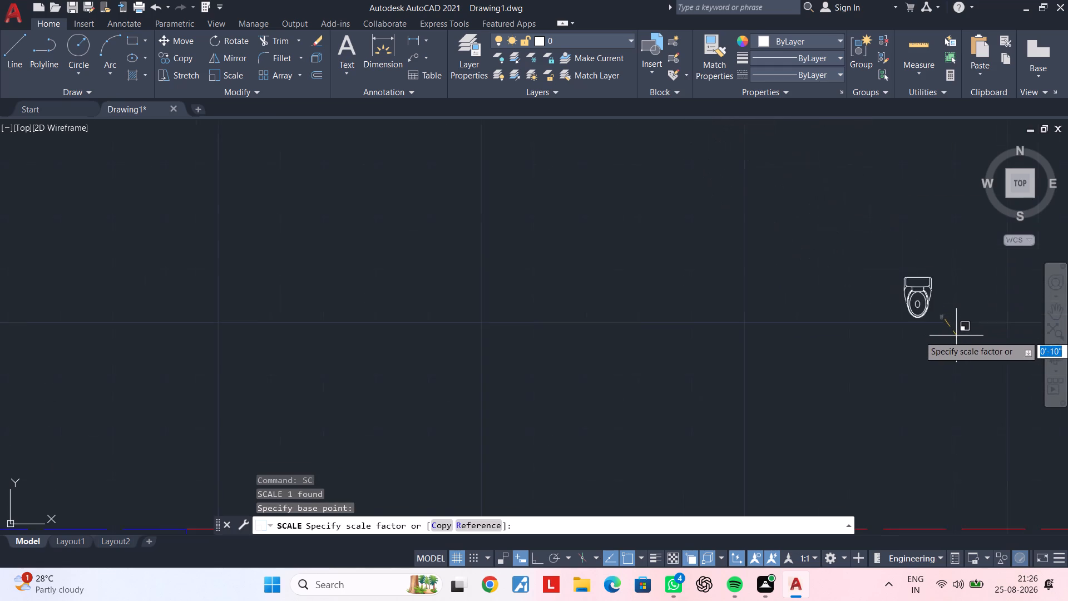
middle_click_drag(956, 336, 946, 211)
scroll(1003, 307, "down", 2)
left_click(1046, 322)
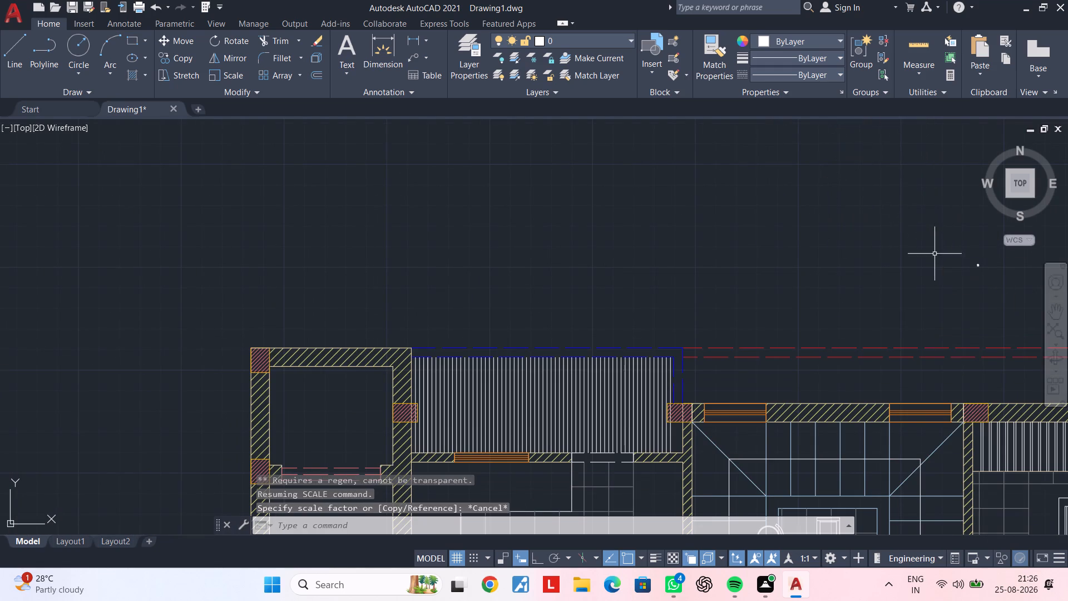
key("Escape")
Scale up the tiny toilet block freehand until it is large enough to see beside the whole floor plan.
scroll(975, 261, "up", 2)
left_click(1009, 265)
left_click(946, 282)
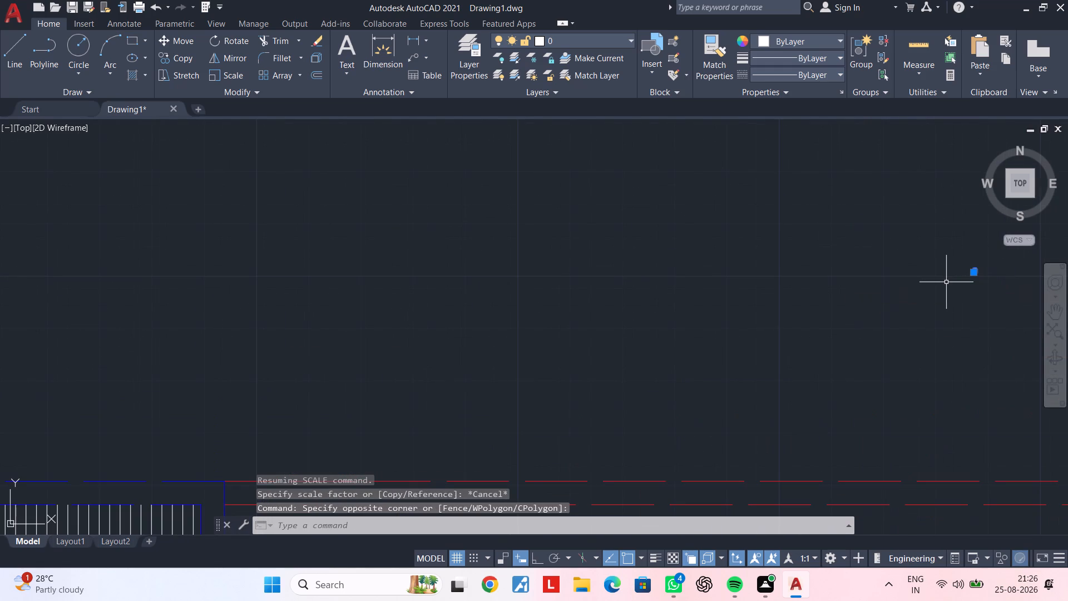
type("sc")
key("space")
left_click(948, 281)
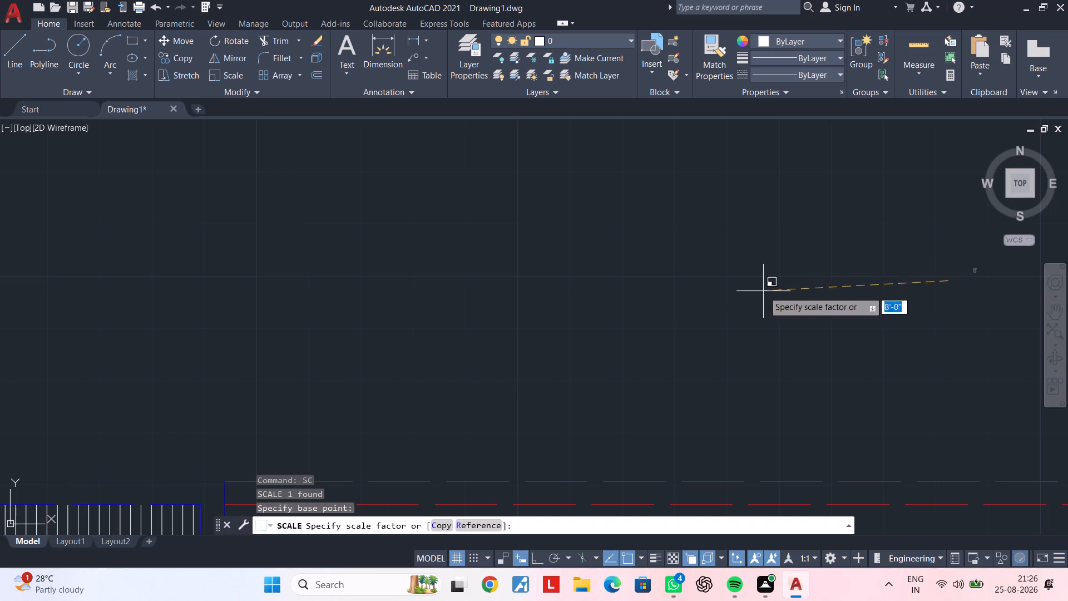
scroll(858, 288, "down", 3)
scroll(767, 270, "down", 1)
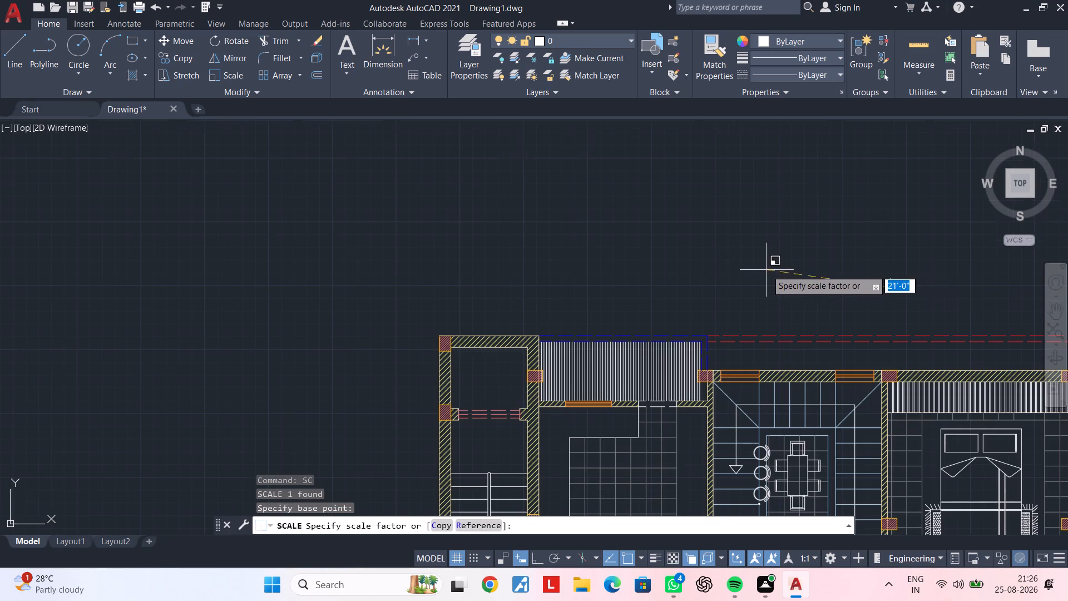
scroll(767, 270, "down", 1)
middle_click_drag(767, 273, 696, 288)
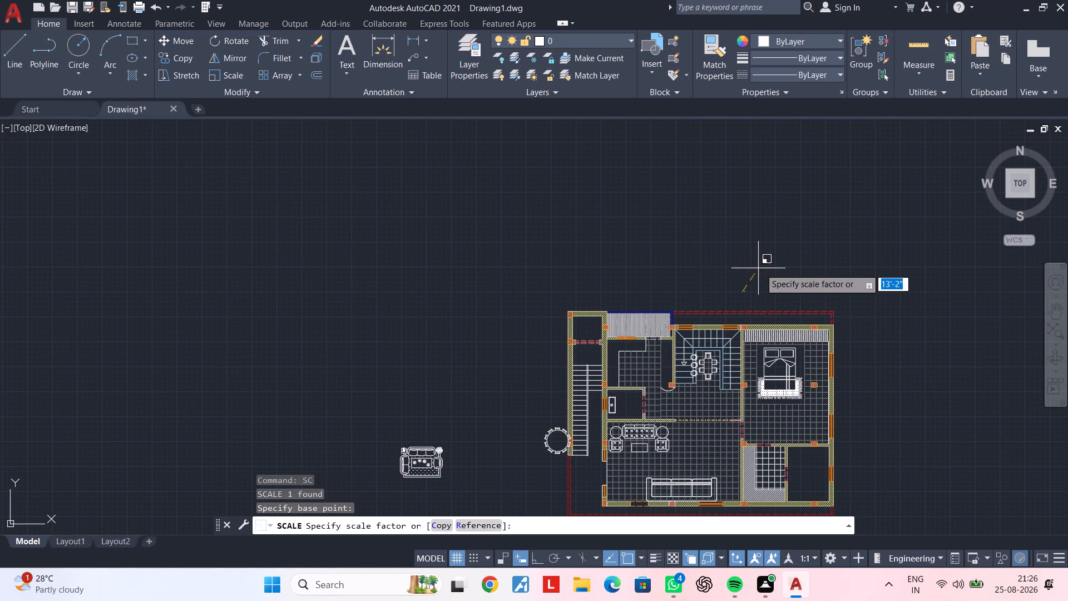
left_click(786, 269)
scroll(905, 269, "down", 2)
Move the enlarged toilet onto the small corner room below the bedroom, snapping near the outer wall's window.
middle_click_drag(908, 269, 626, 282)
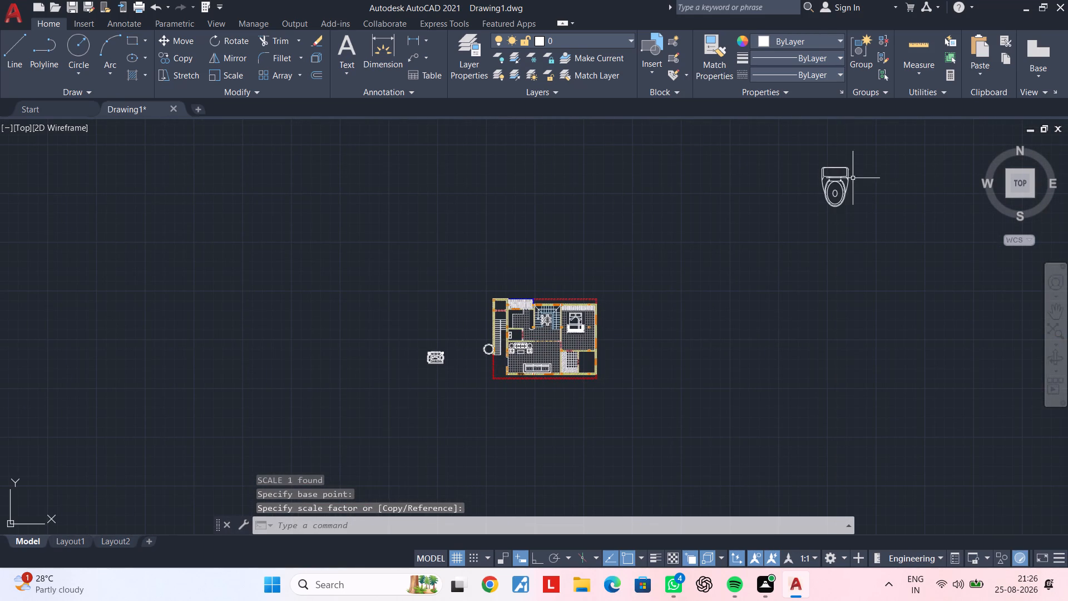
left_click(842, 180)
key("m")
key("space")
left_click_drag(851, 179, 835, 233)
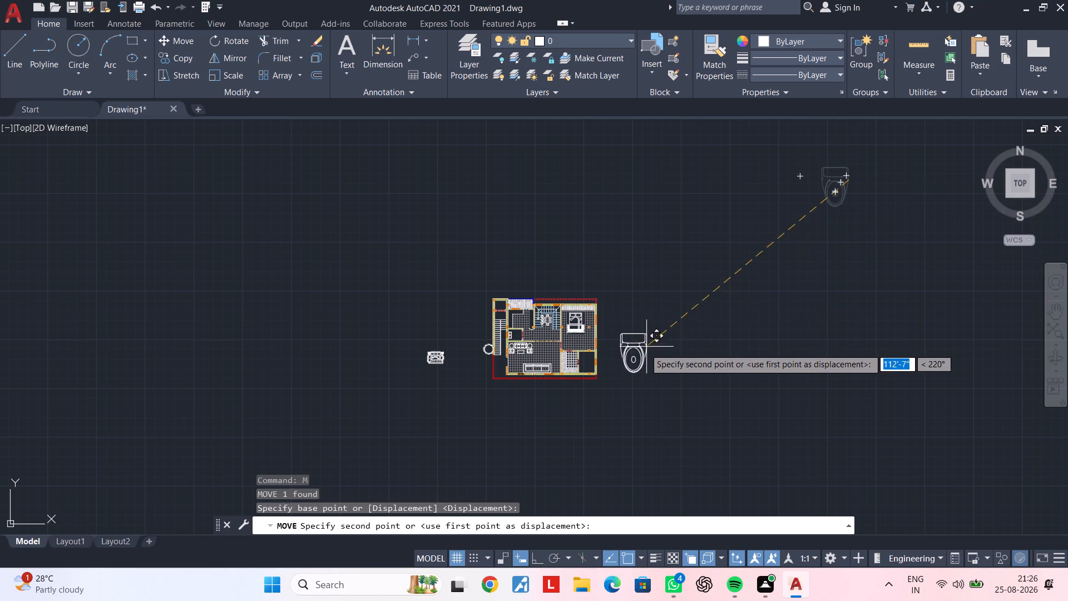
middle_click_drag(652, 342, 727, 284)
scroll(654, 300, "up", 7)
scroll(757, 308, "down", 2)
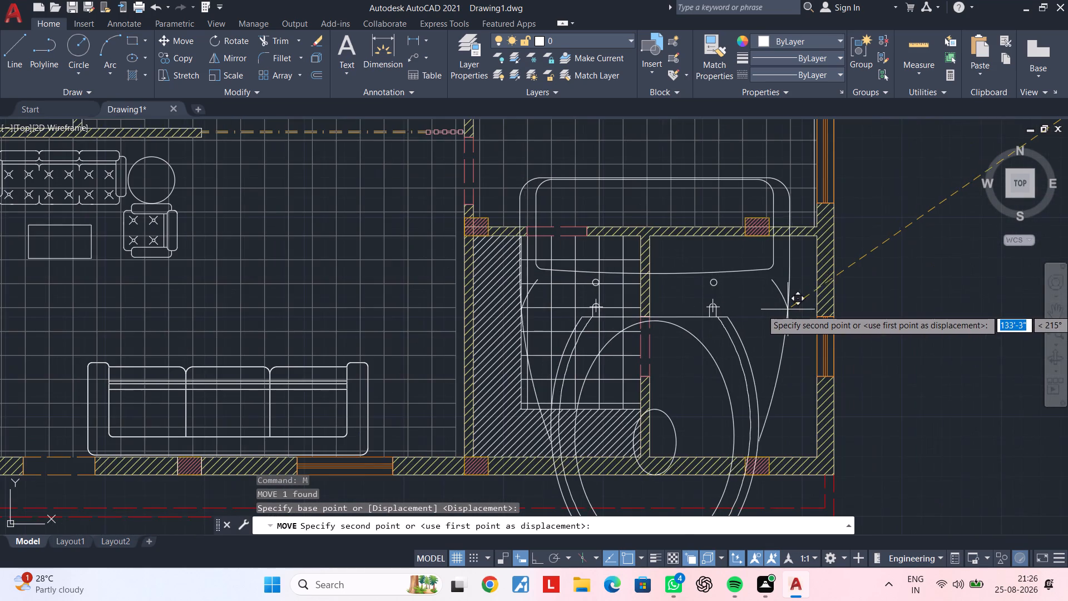
scroll(814, 319, "up", 1)
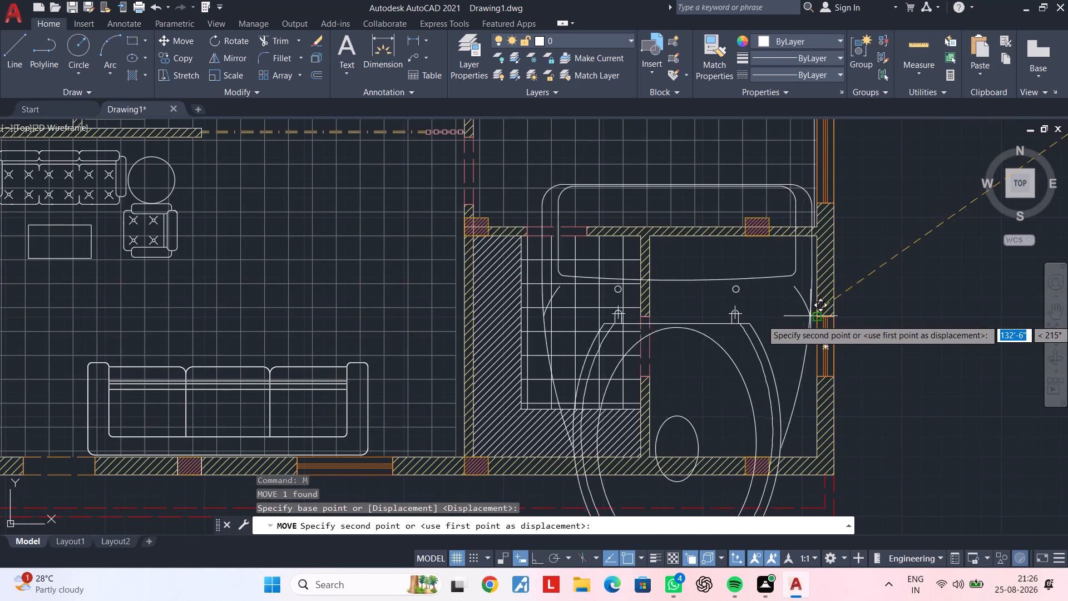
scroll(815, 321, "up", 1)
left_click(819, 320)
key("Escape")
key("Escape")
Scale the toilet down freehand so it fits inside the small corner room.
left_click(676, 354)
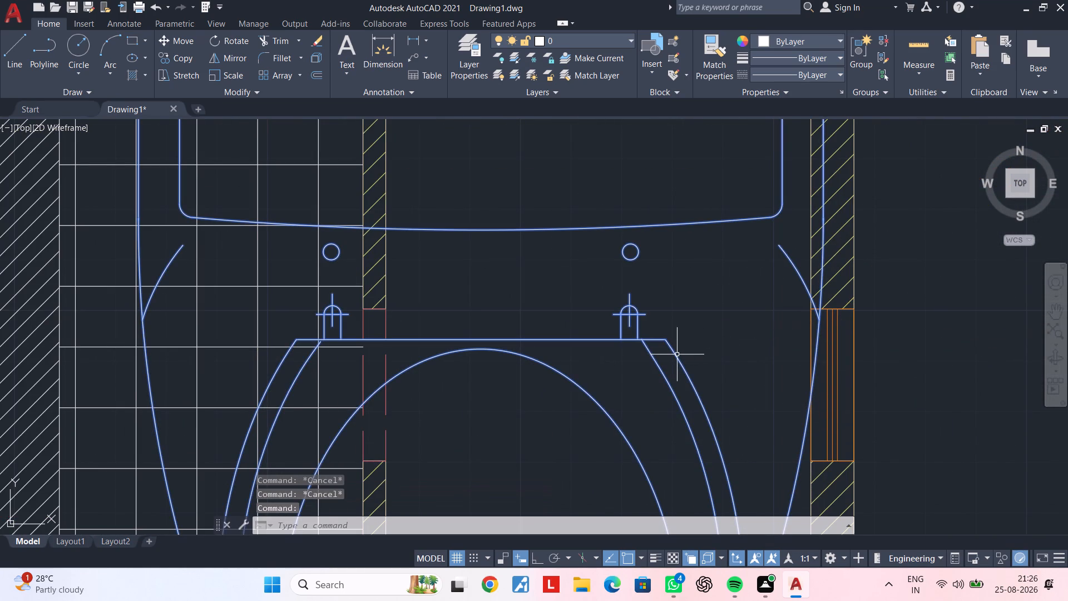
key("s")
key("c")
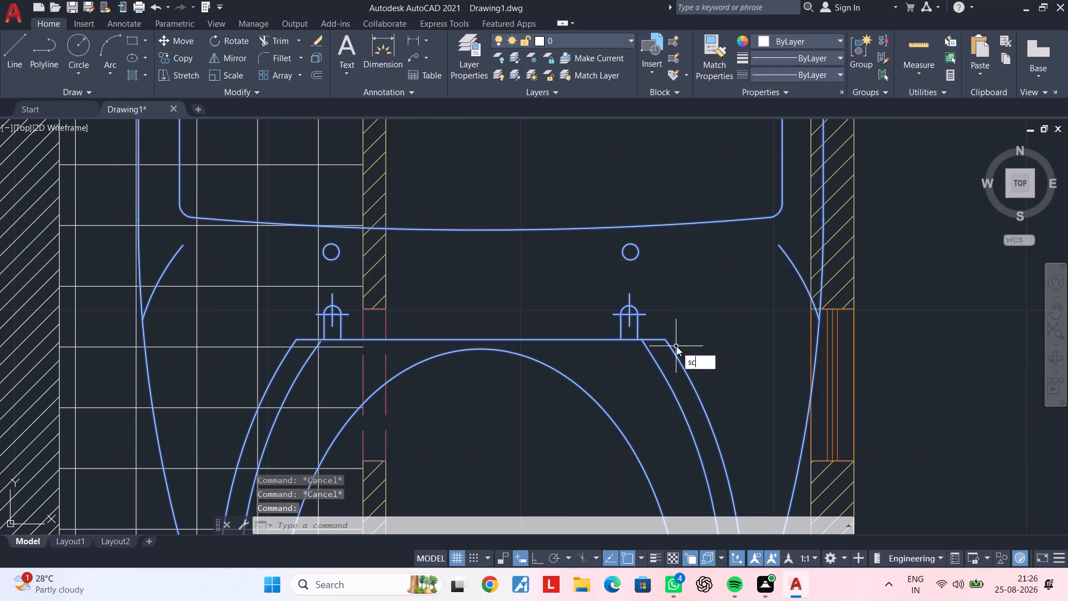
key("space")
left_click(680, 345)
left_click(729, 333)
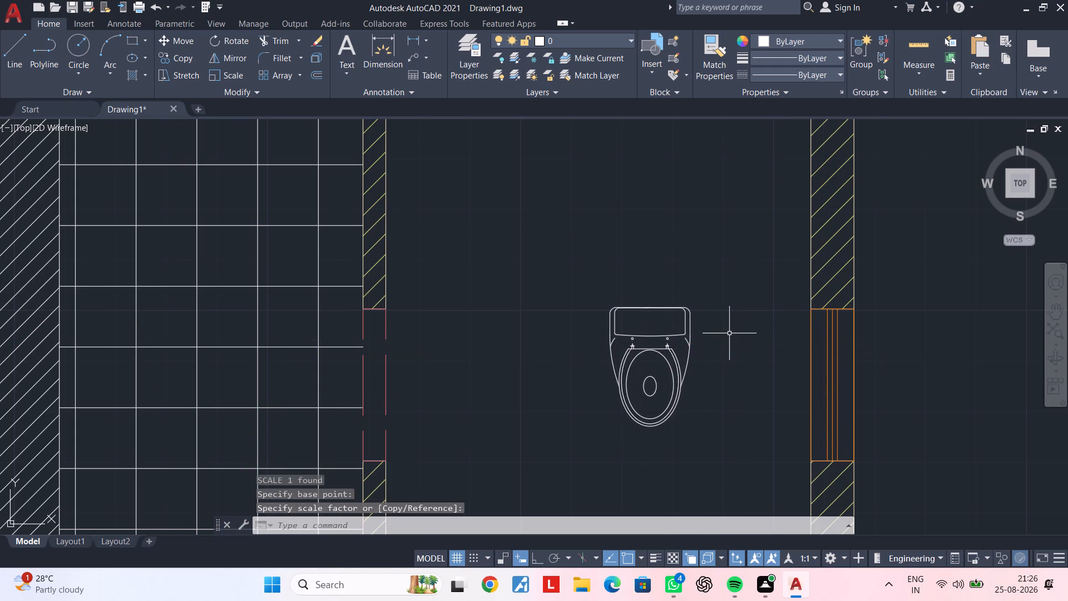
middle_click_drag(721, 334, 773, 336)
key("Escape")
Move the toilet up inside the corner bathroom so its tank sits just below the upper wall, under the column.
left_click(744, 329)
key("m")
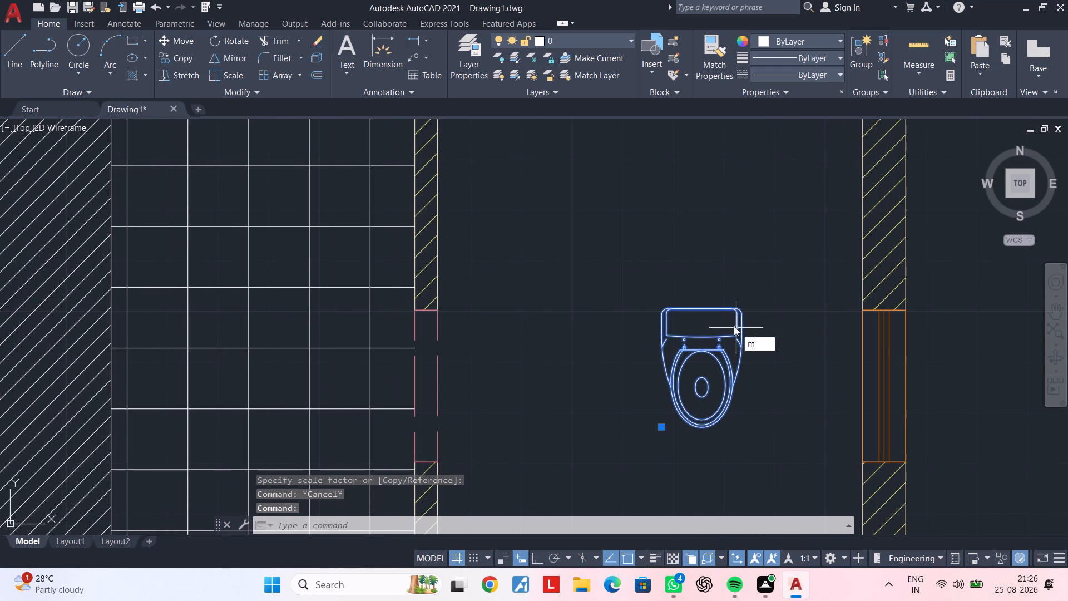
key("space")
left_click(711, 325)
middle_click_drag(701, 233, 695, 385)
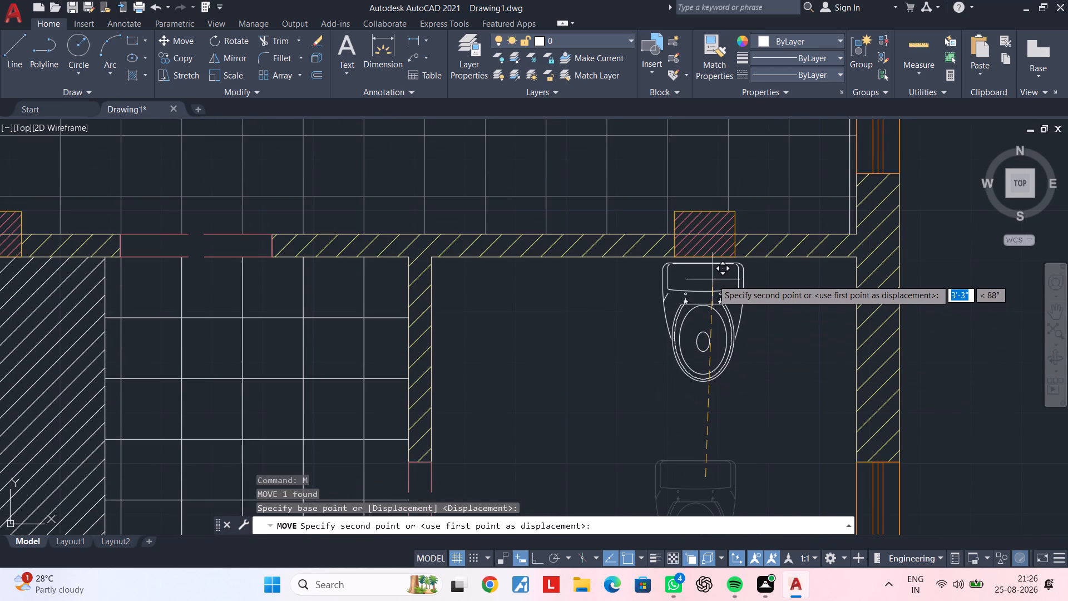
left_click(713, 278)
key("Escape")
scroll(726, 314, "down", 3)
middle_click_drag(741, 321, 770, 311)
key("Escape")
middle_click_drag(763, 313, 815, 295)
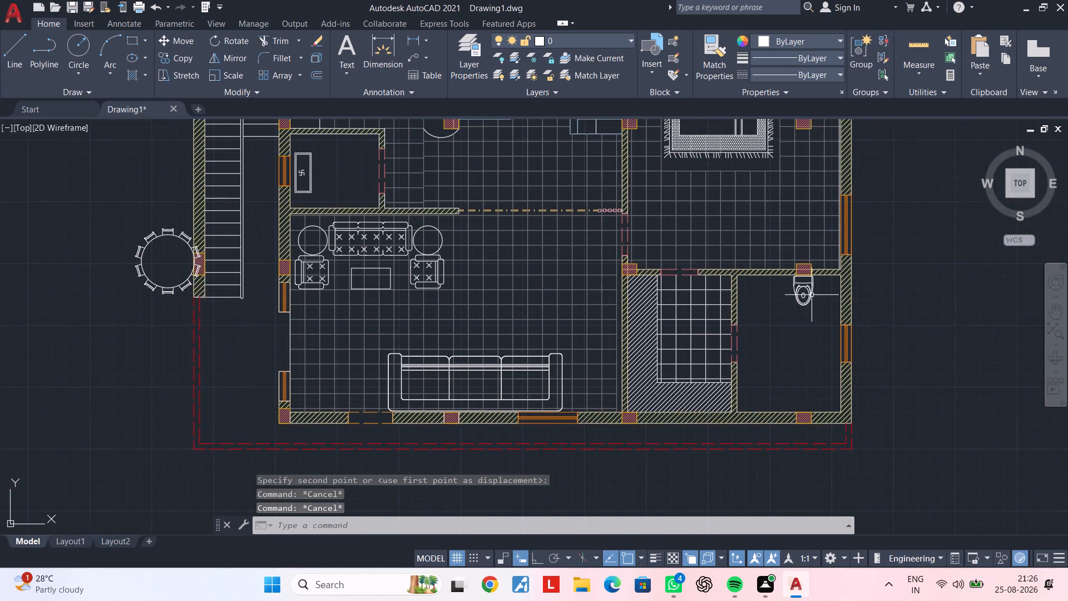
Scale up the toilet by reference, using its length from bowl front to tank back and a larger freehand length.
scroll(812, 295, "up", 1)
left_click(804, 295)
type("sc")
key("space")
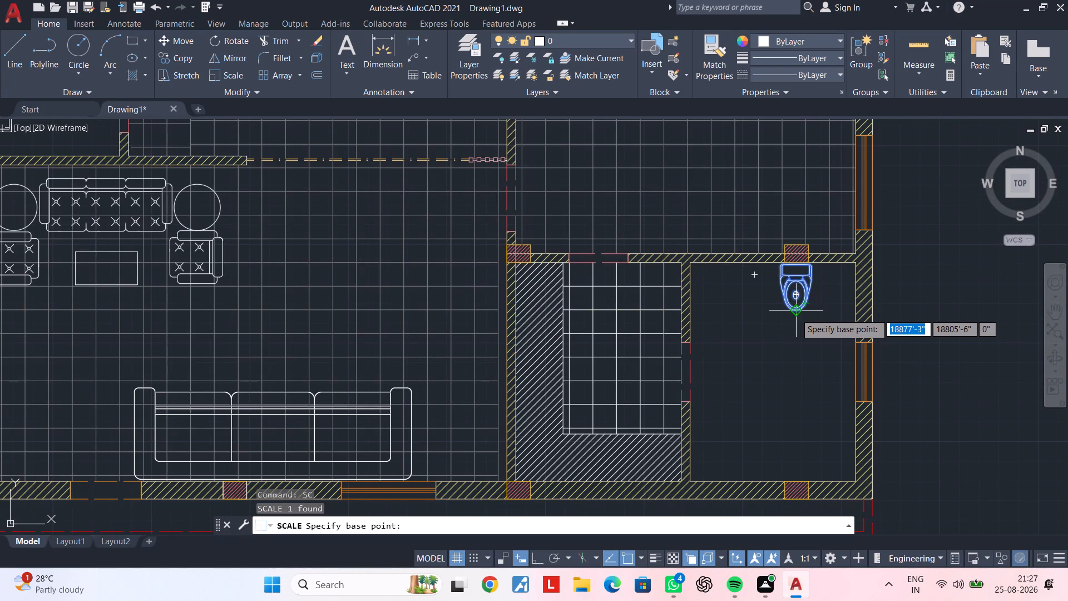
left_click(795, 313)
type("r")
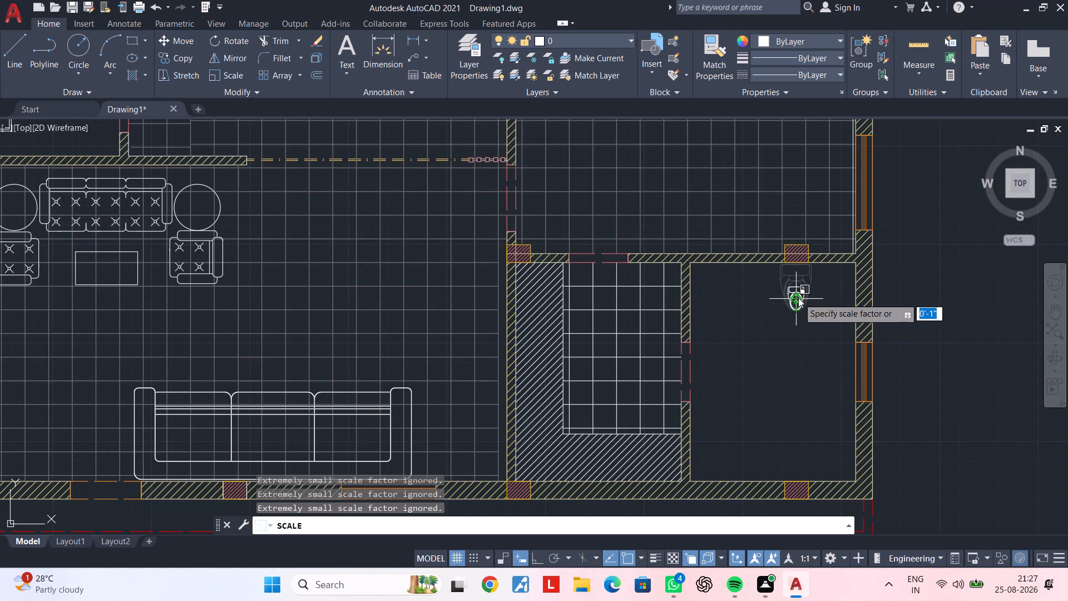
key("space")
left_click(799, 314)
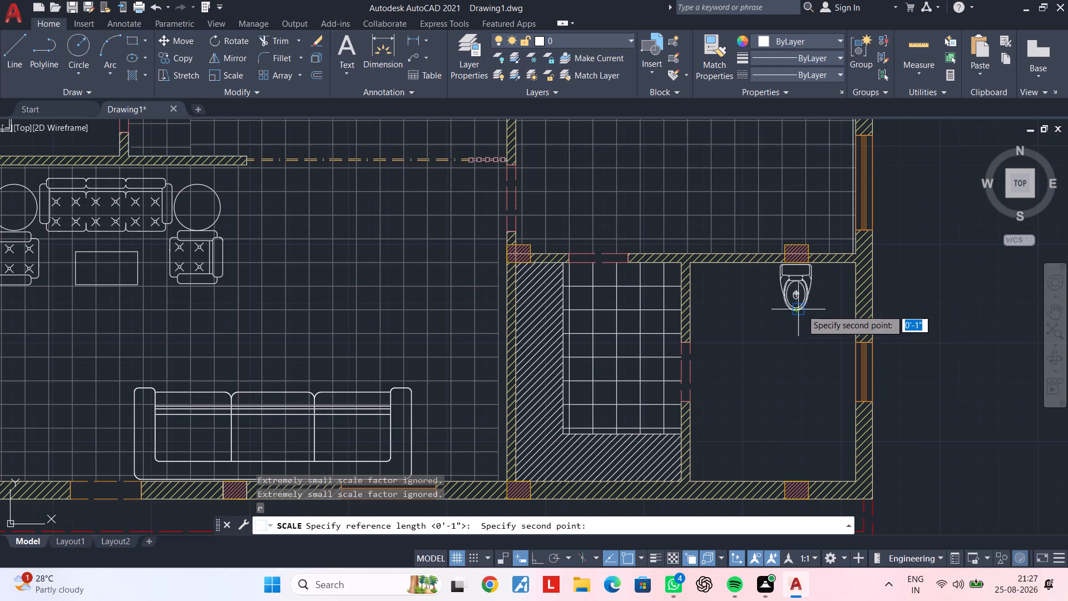
left_click(796, 264)
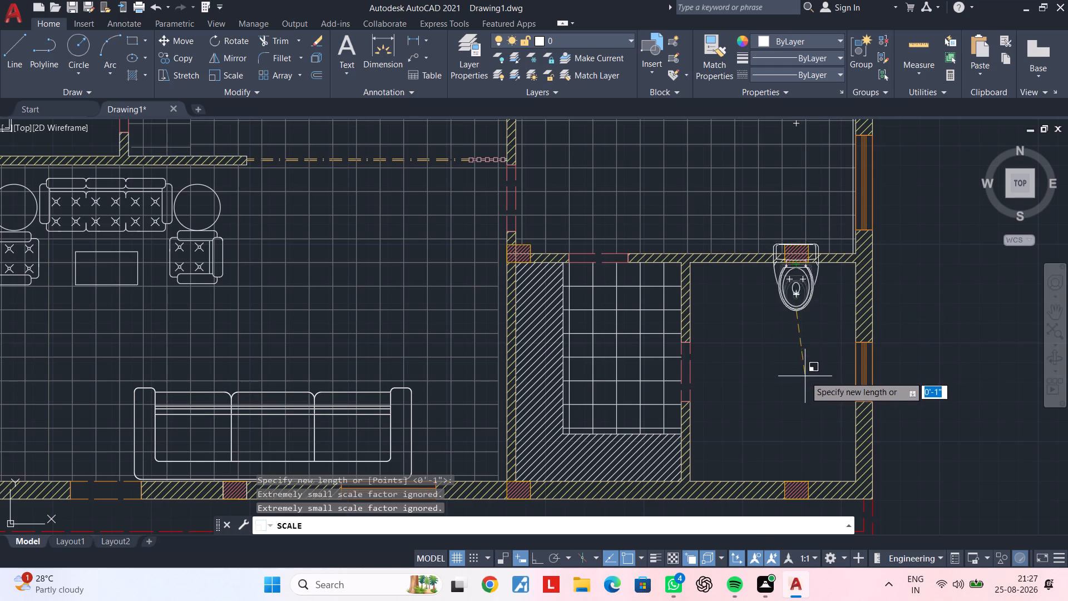
left_click(810, 407)
key("Escape")
Move the enlarged toilet down about 2'-5" so its tank sits inside the bathroom, just below the upper wall.
left_click(793, 310)
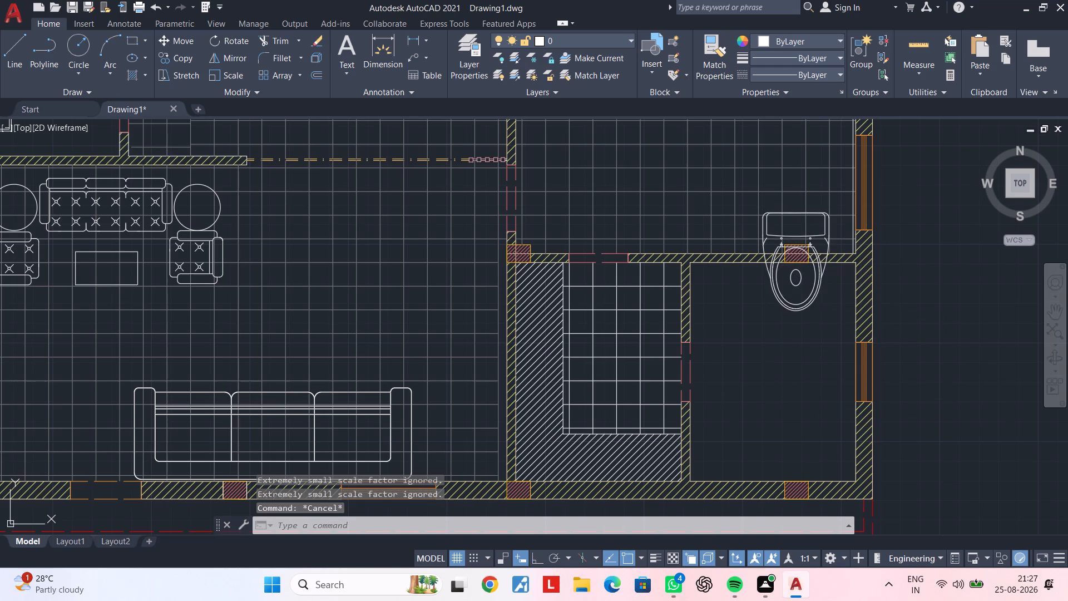
type("m")
key("space")
left_click(793, 309)
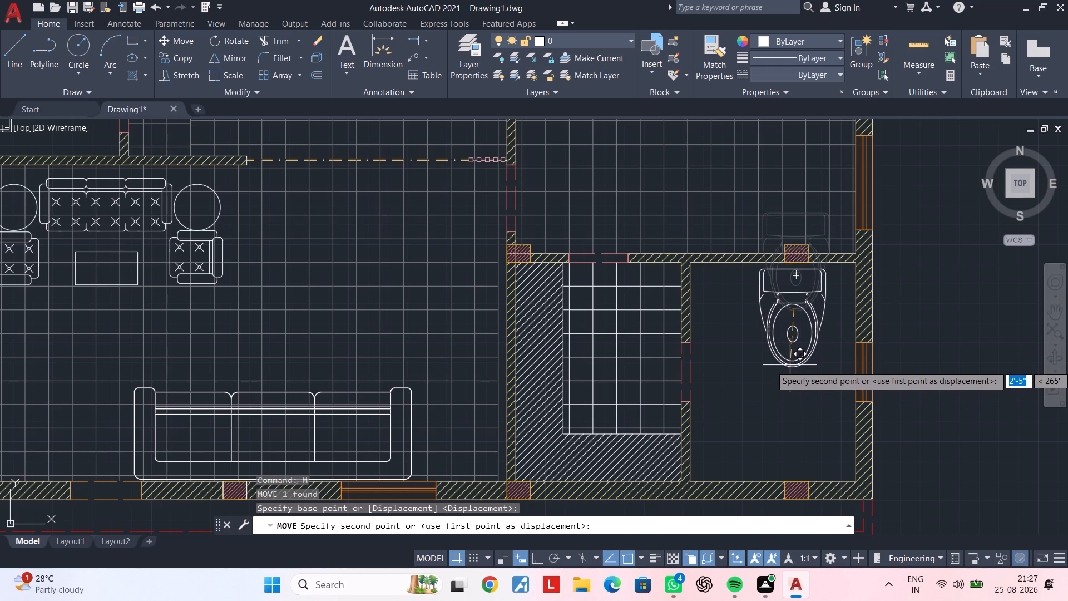
left_click(789, 365)
key("Escape")
scroll(802, 360, "down", 2)
middle_click_drag(808, 361, 839, 340)
key("Escape")
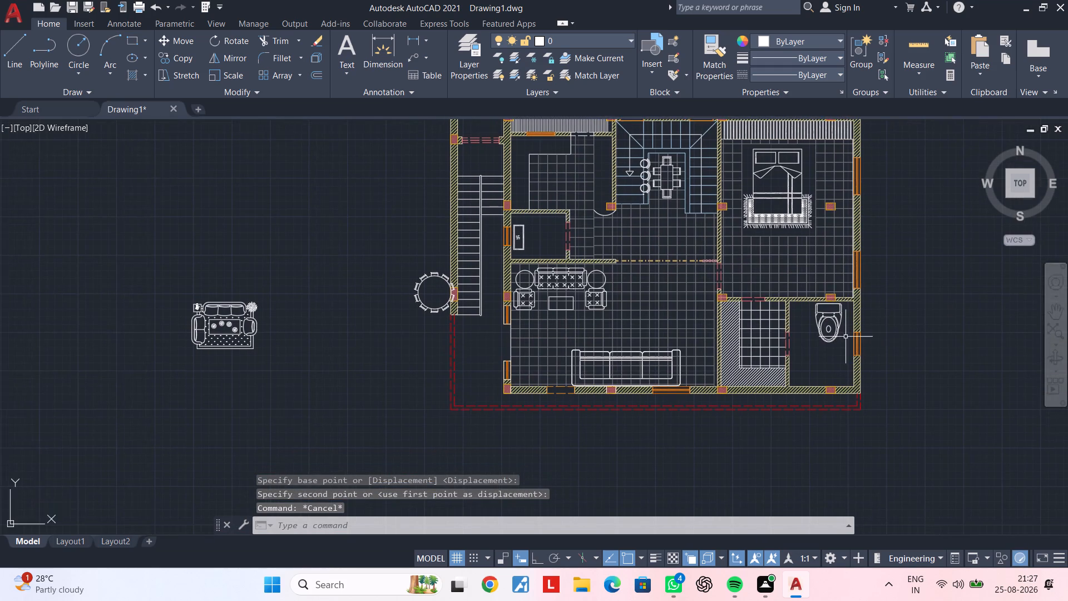
Erase the spare round dining table and the spare sofa set lying outside the staircase side of the plan.
middle_click_drag(845, 337, 909, 330)
key("Escape")
key("Escape")
scroll(476, 294, "up", 2)
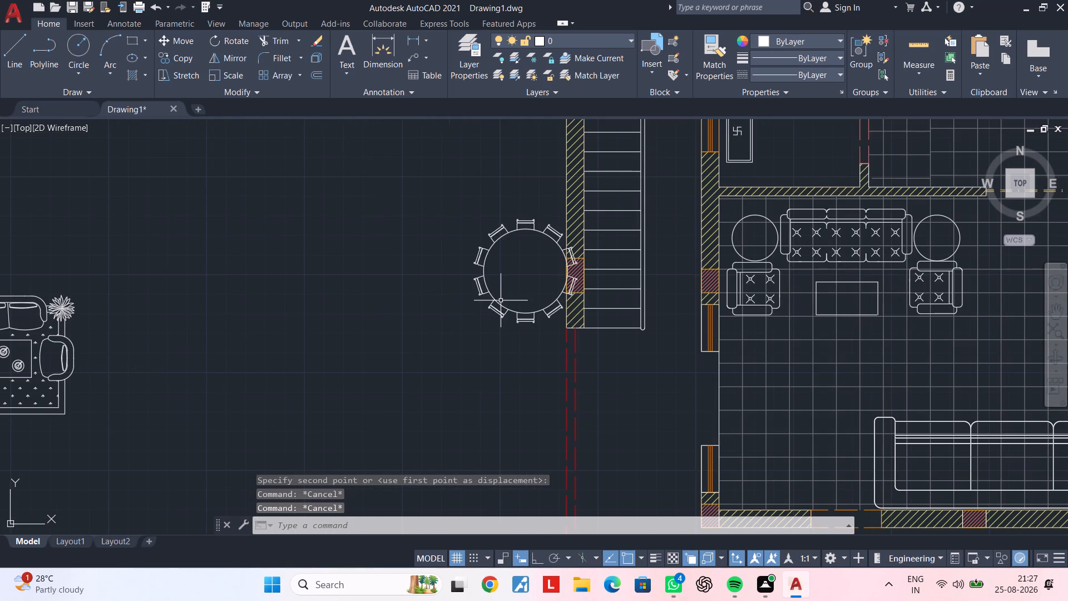
left_click(499, 302)
key("Delete")
middle_click_drag(457, 290, 661, 268)
key("Escape")
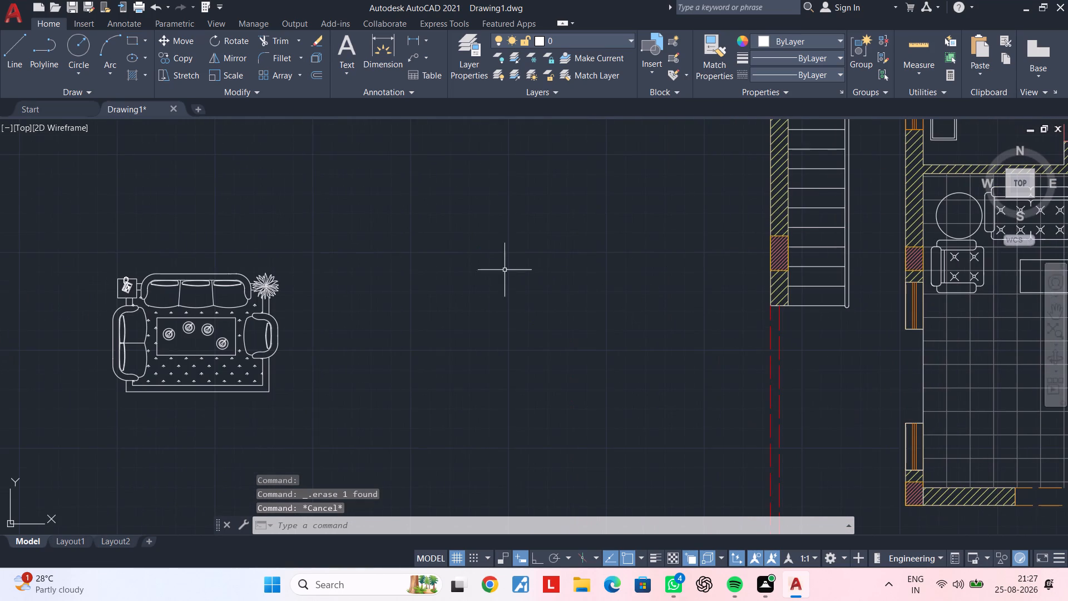
left_click(447, 243)
left_click(166, 338)
key("Delete")
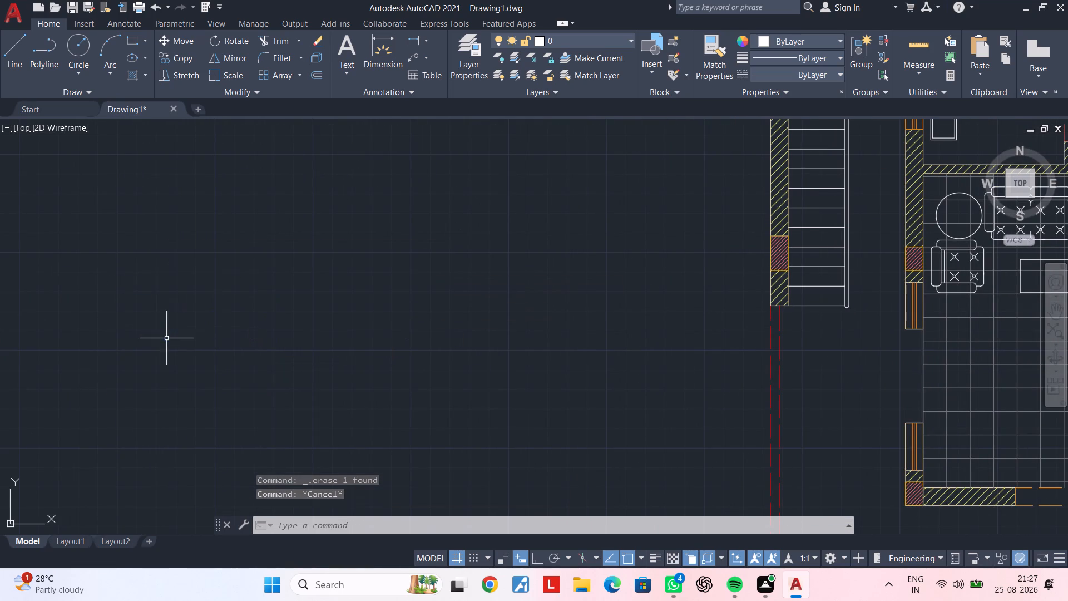
Look over the furnished floor plan, checking the living room, bathroom, dining area, bedroom and kitchen.
scroll(268, 334, "down", 4)
middle_click_drag(365, 316, 320, 317)
scroll(439, 337, "up", 2)
middle_click_drag(434, 338, 640, 339)
key("Escape")
key("Escape")
middle_click_drag(572, 294, 577, 382)
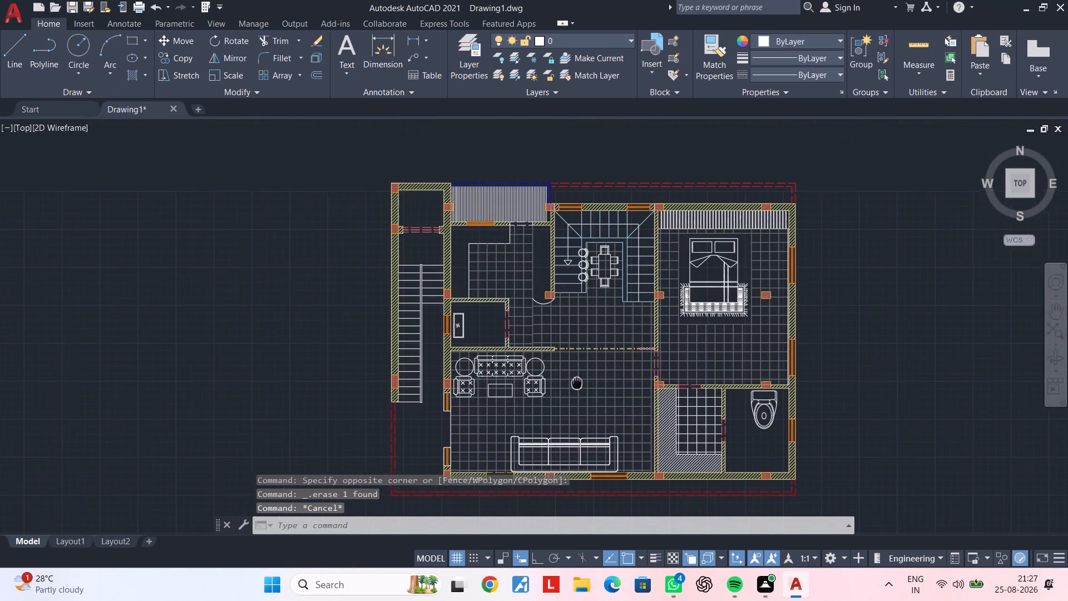
key("Escape")
middle_click_drag(577, 382, 580, 382)
key("Escape")
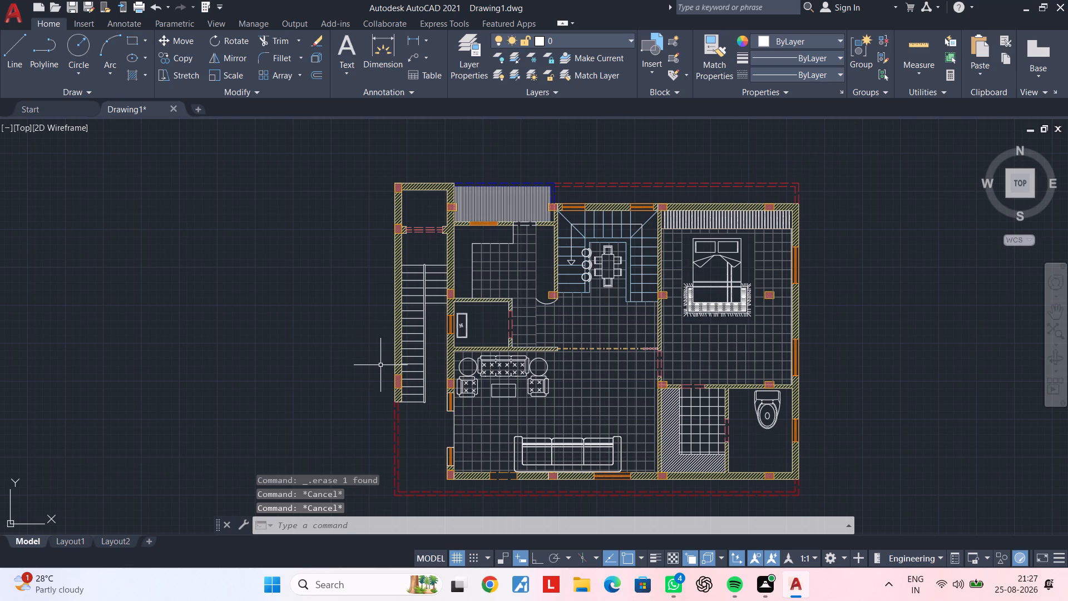
middle_click_drag(747, 410, 760, 345)
key("Escape")
key("Escape")
key("Escape")
middle_click_drag(689, 387, 809, 362)
key("Escape")
key("Escape")
key("Escape")
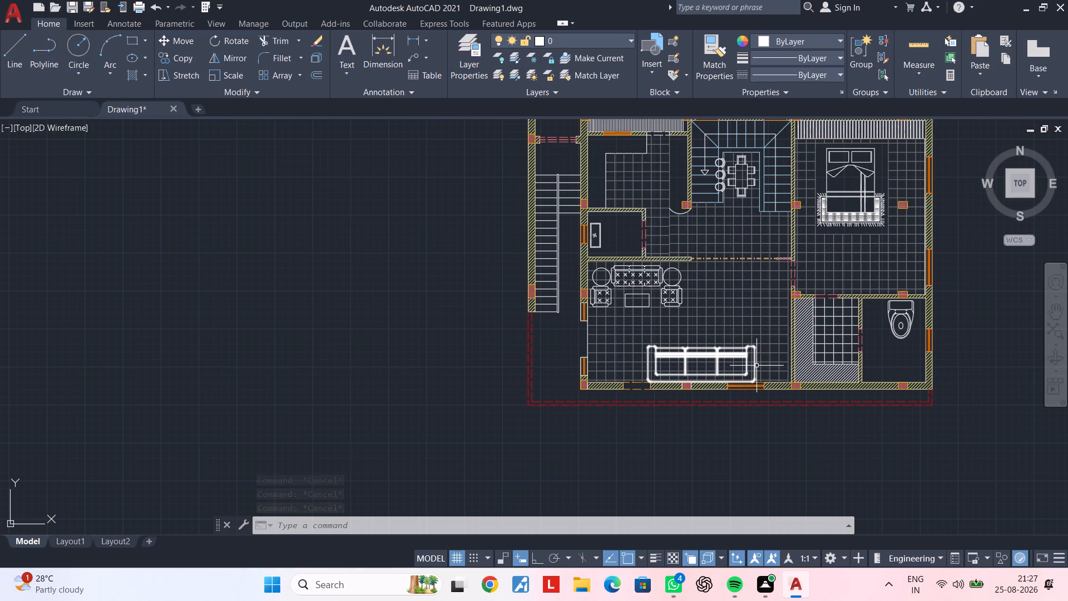
middle_click_drag(764, 253, 644, 334)
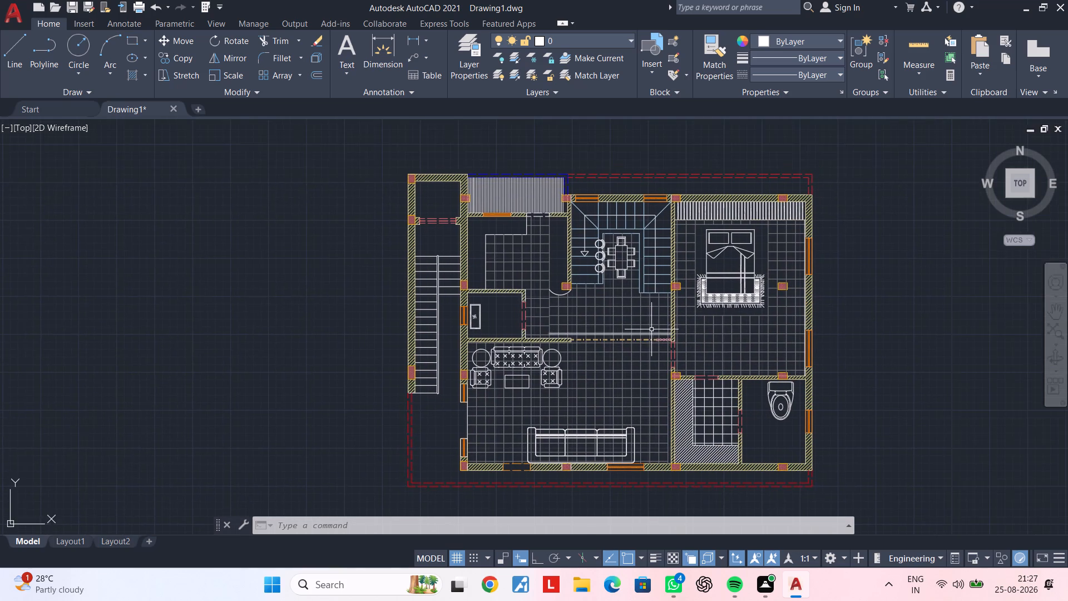
middle_click_drag(649, 327, 637, 301)
middle_click_drag(590, 346, 629, 319)
key("Escape")
middle_click_drag(586, 334, 477, 339)
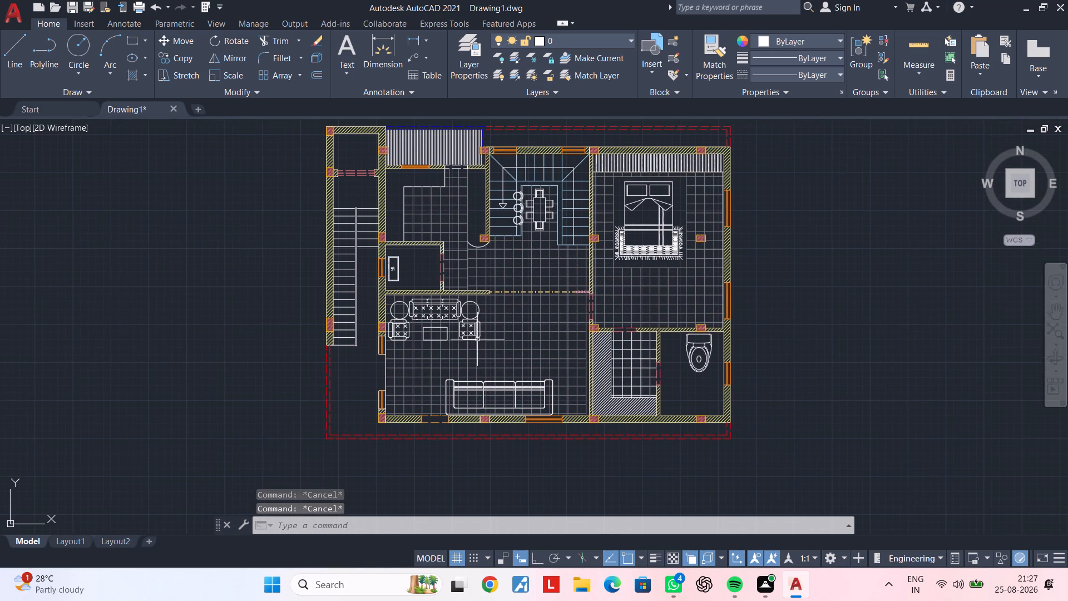
middle_click_drag(497, 351, 555, 327)
scroll(511, 343, "up", 1)
middle_click_drag(511, 343, 561, 328)
middle_click_drag(582, 321, 462, 350)
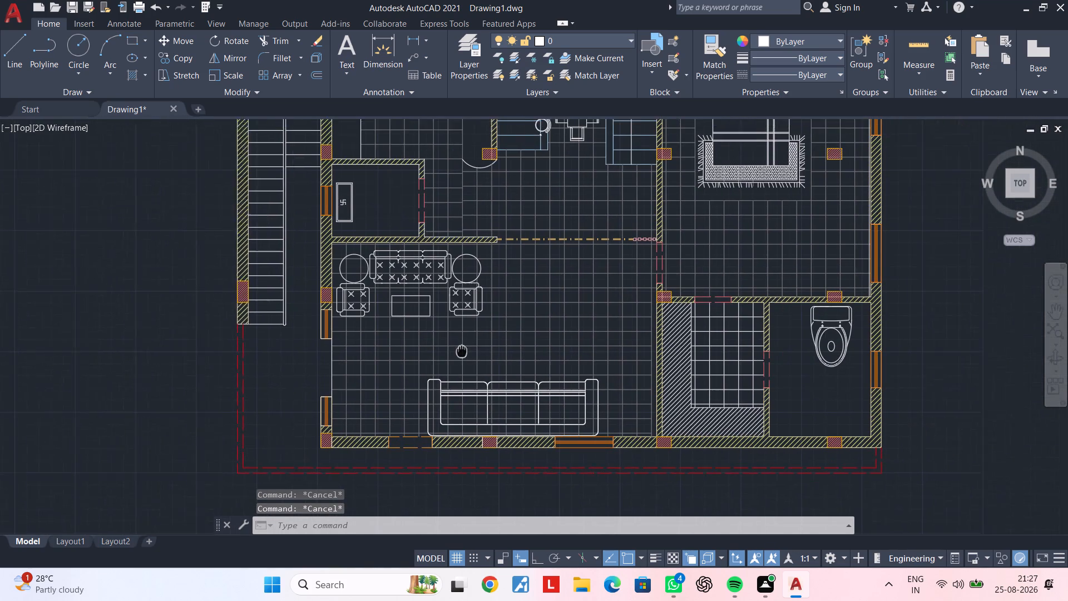
middle_click_drag(462, 350, 445, 356)
key("Escape")
key("Escape")
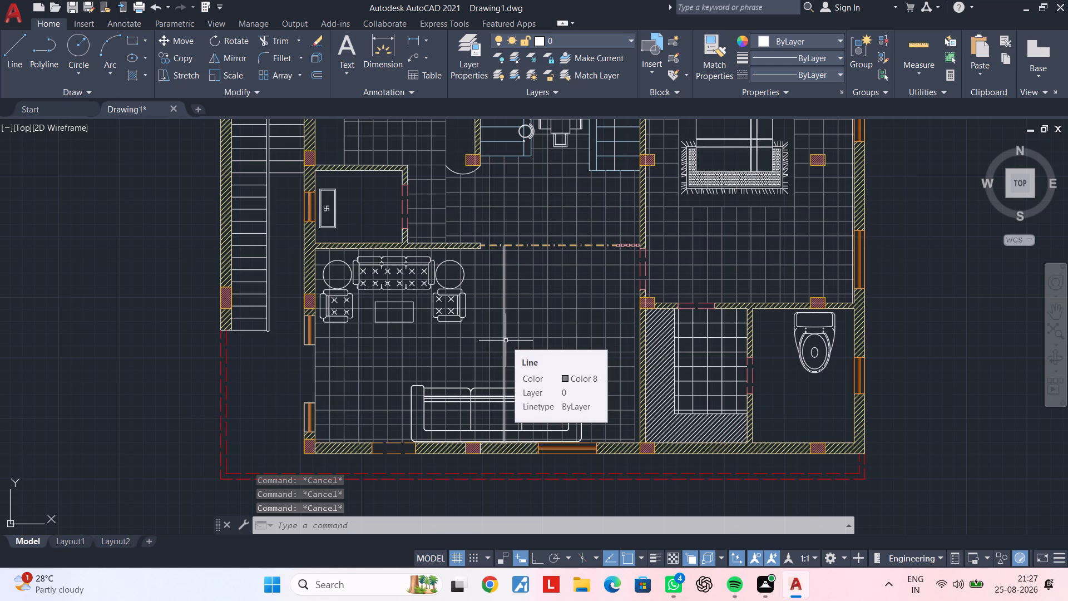
middle_click_drag(497, 353, 486, 393)
key("Escape")
key("Escape")
key("Escape")
key("Escape")
middle_click_drag(516, 358, 492, 389)
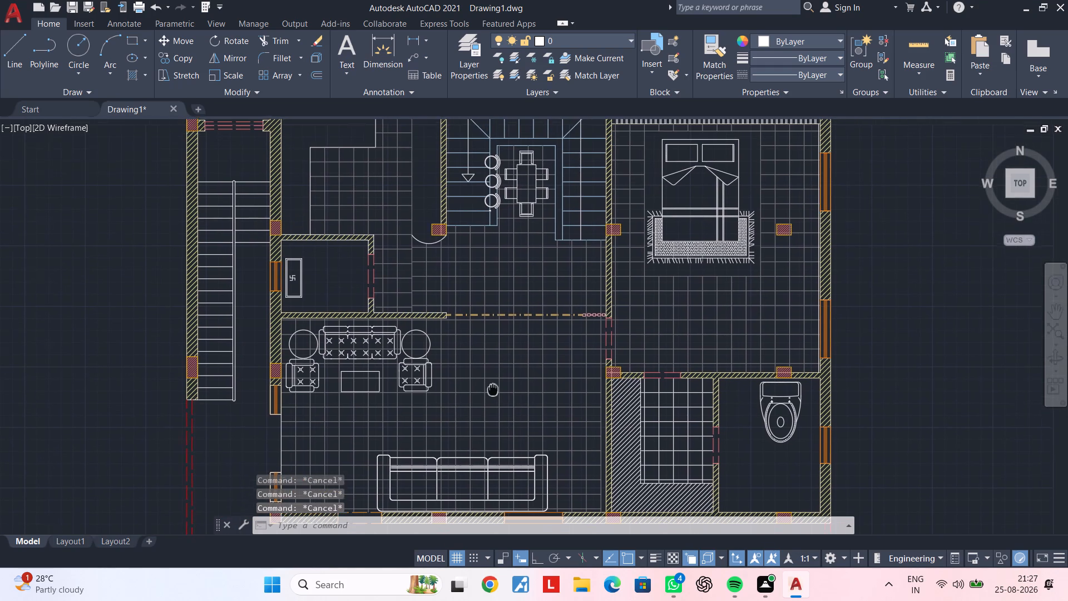
middle_click_drag(492, 389, 492, 390)
key("Escape")
middle_click_drag(567, 273, 541, 346)
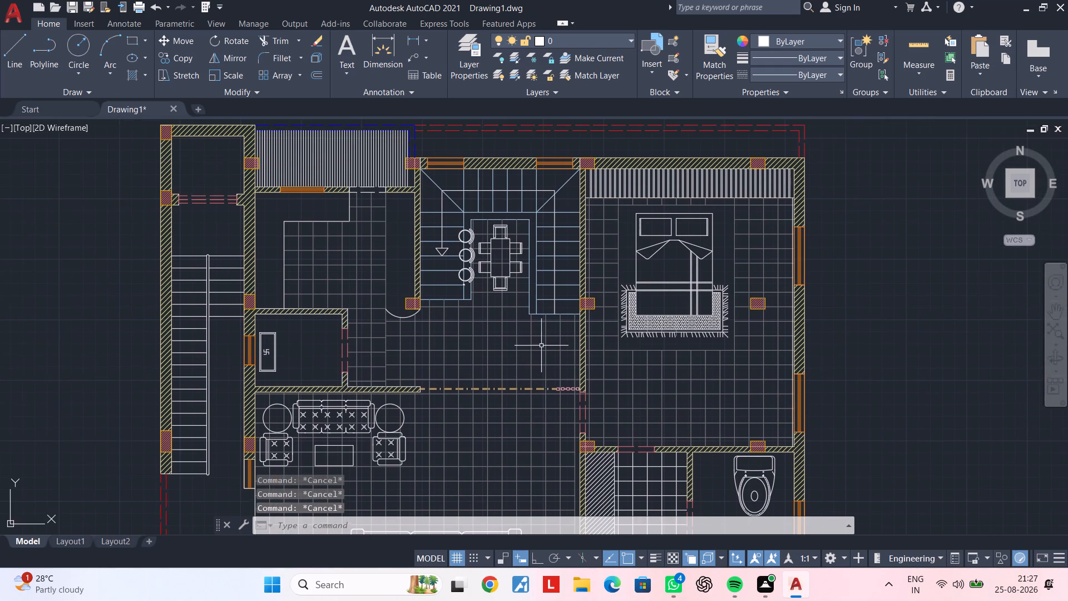
key("Escape")
key("Escape")
middle_click_drag(522, 335, 541, 349)
key("Escape")
key("Escape")
middle_click_drag(535, 349, 566, 318)
key("Escape")
key("Escape")
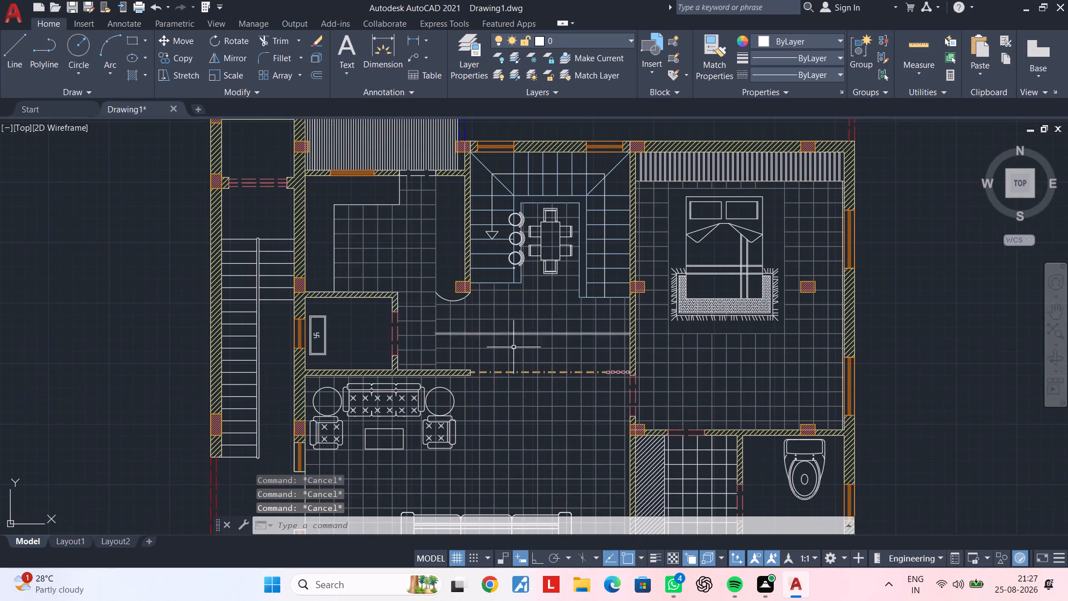
middle_click_drag(512, 349, 548, 287)
key("Escape")
middle_click_drag(562, 368, 602, 426)
middle_click_drag(606, 425, 627, 425)
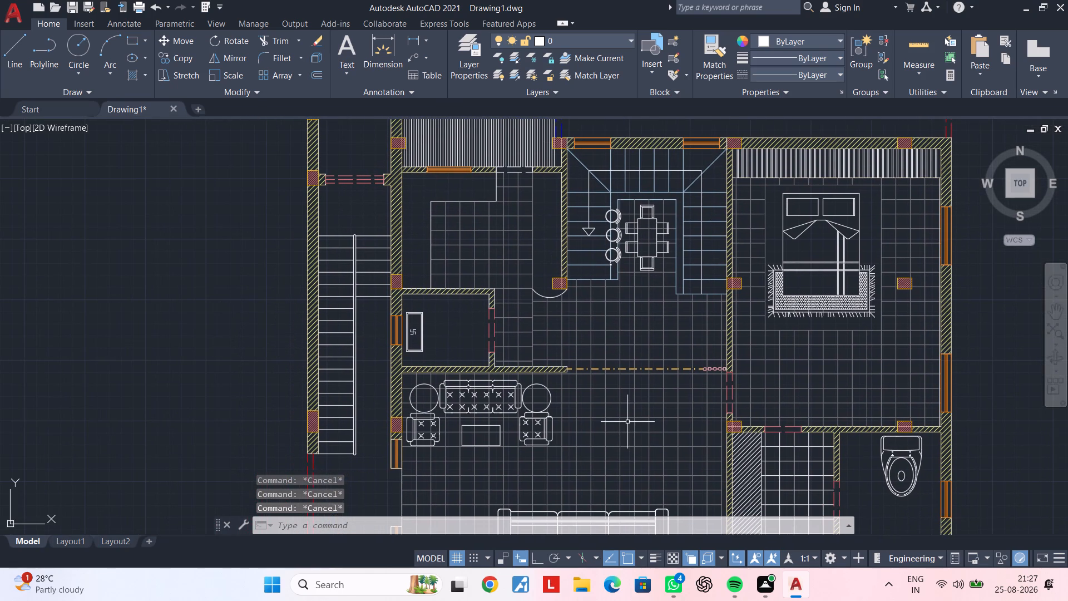
key("Escape")
key("Escape")
Draw a rectangle about 2' square on the kitchen counter strip, against the staircase wall and just above the prayer room wall.
scroll(403, 291, "up", 2)
middle_click_drag(414, 241, 472, 289)
key("Escape")
key("Escape")
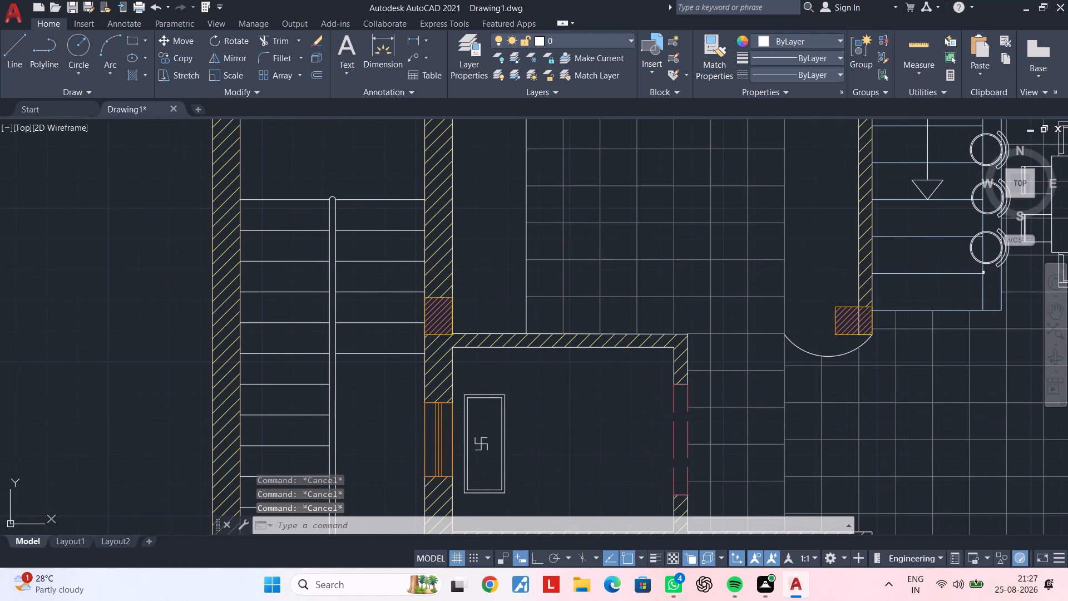
type("re")
key("c")
key("space")
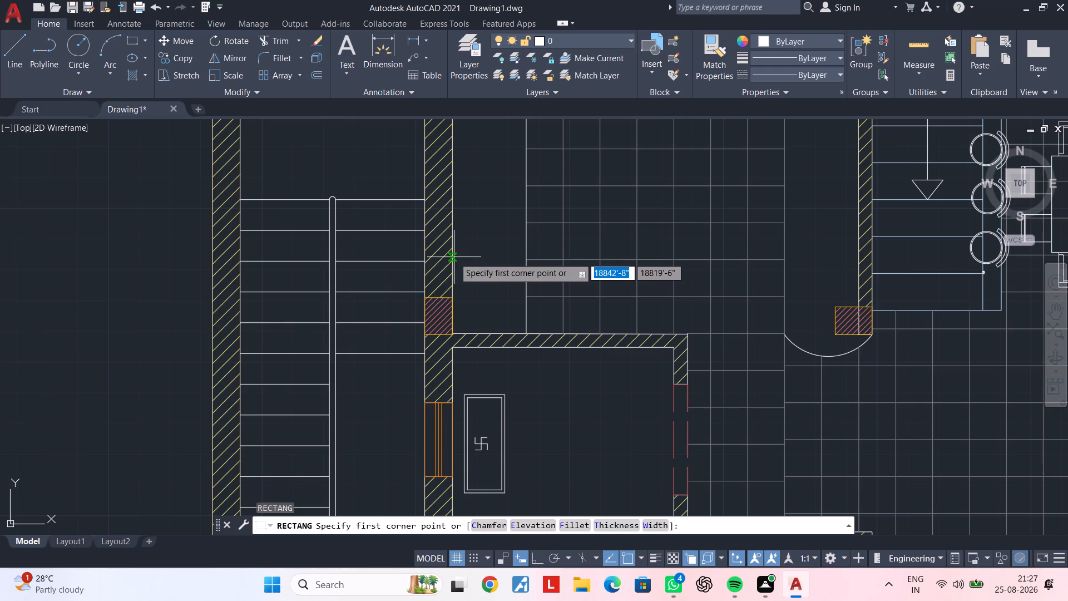
left_click(454, 256)
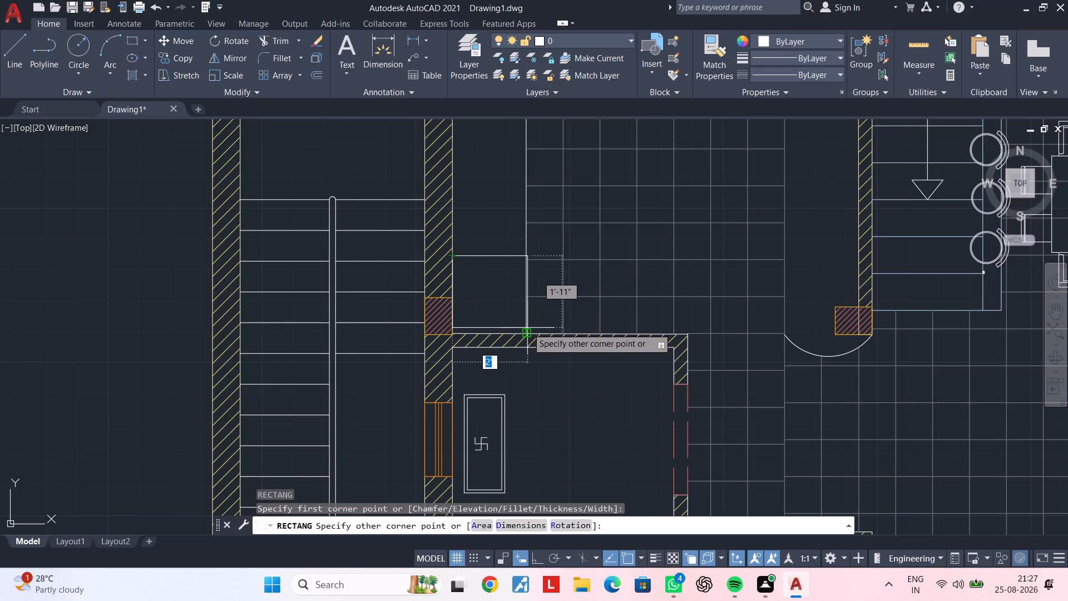
scroll(527, 328, "up", 2)
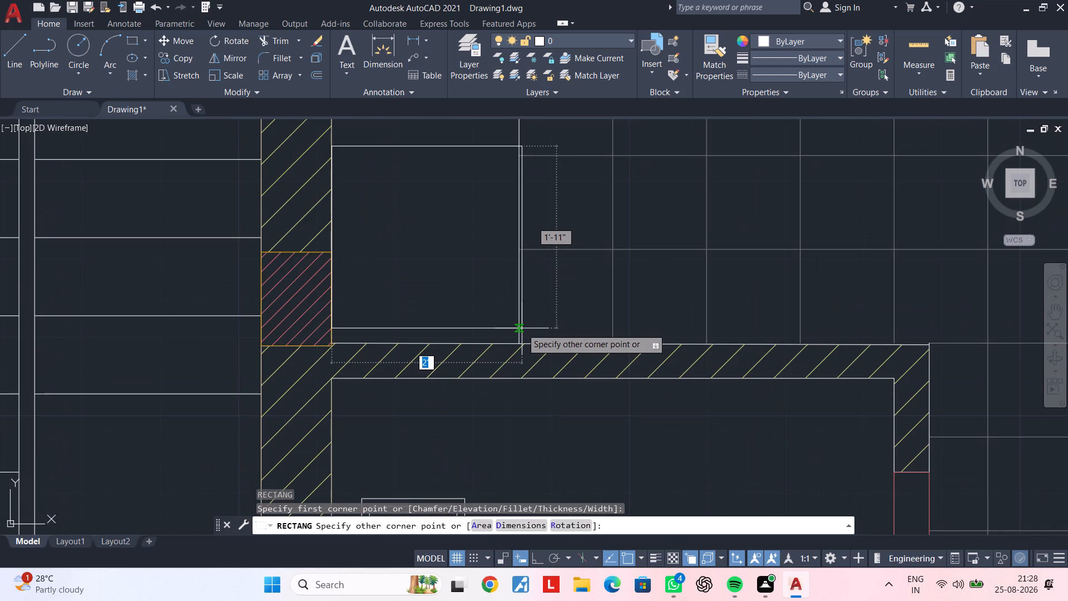
left_click(519, 332)
key("Escape")
key("Escape")
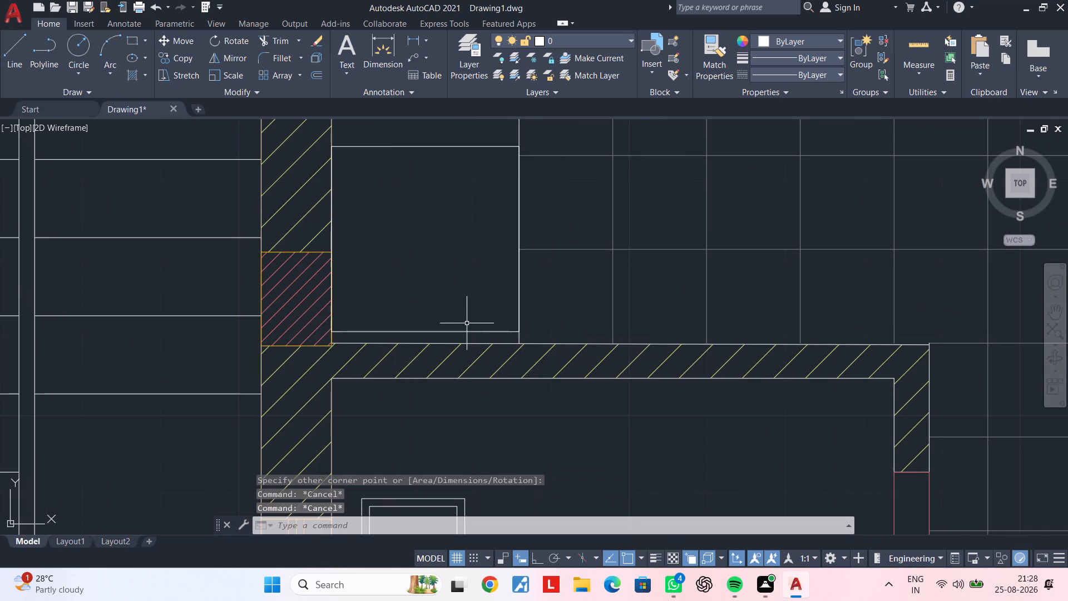
Offset the kitchen counter rectangle 2" inward.
left_click(462, 333)
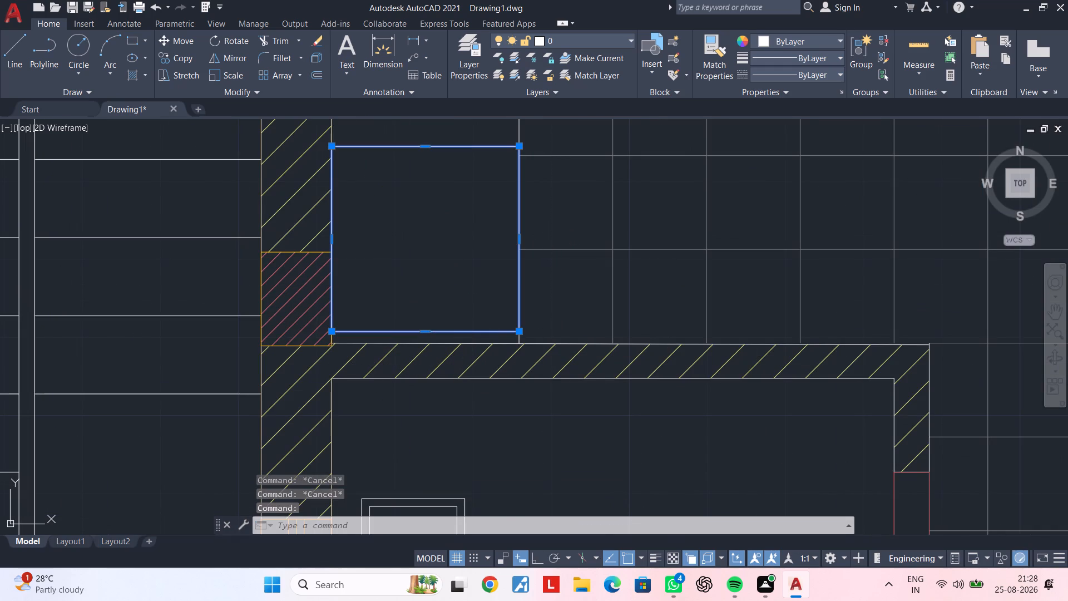
key("Escape")
key("Escape")
type("of")
key("space")
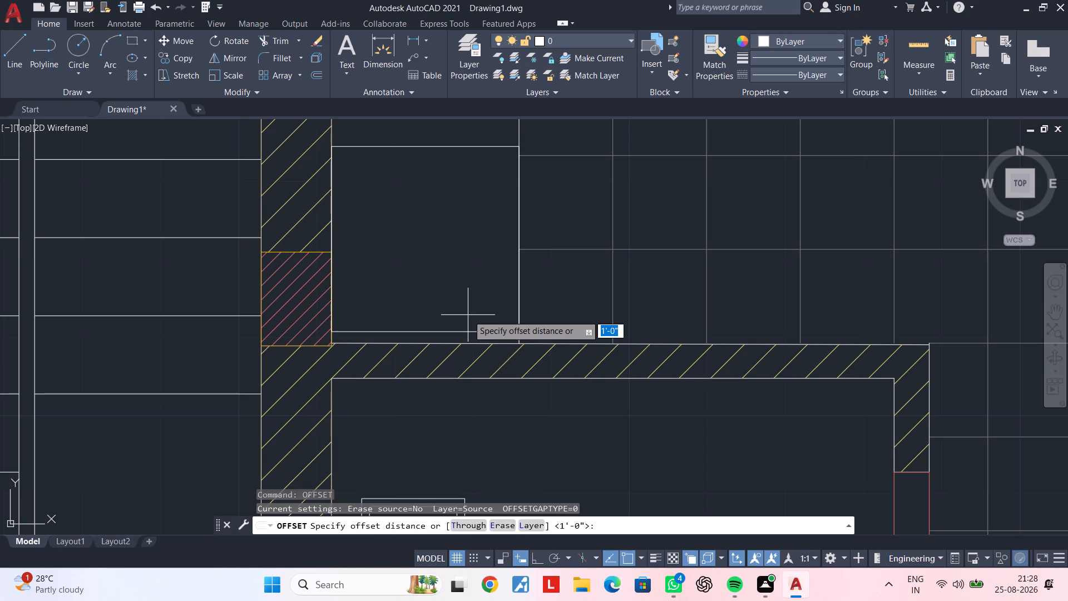
type("2\"")
key("Return")
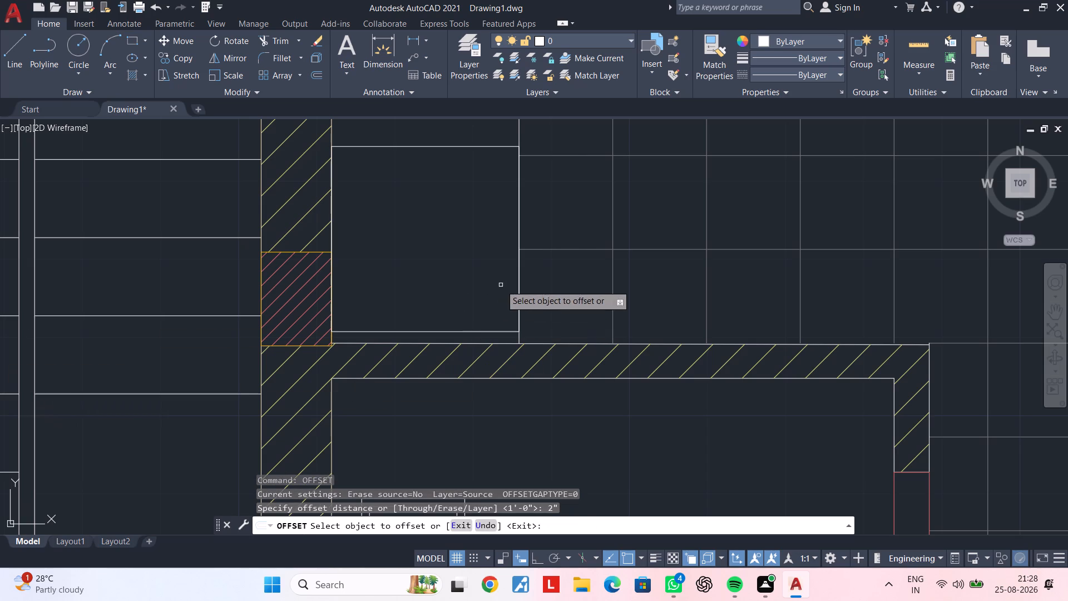
left_click(467, 331)
left_click(467, 252)
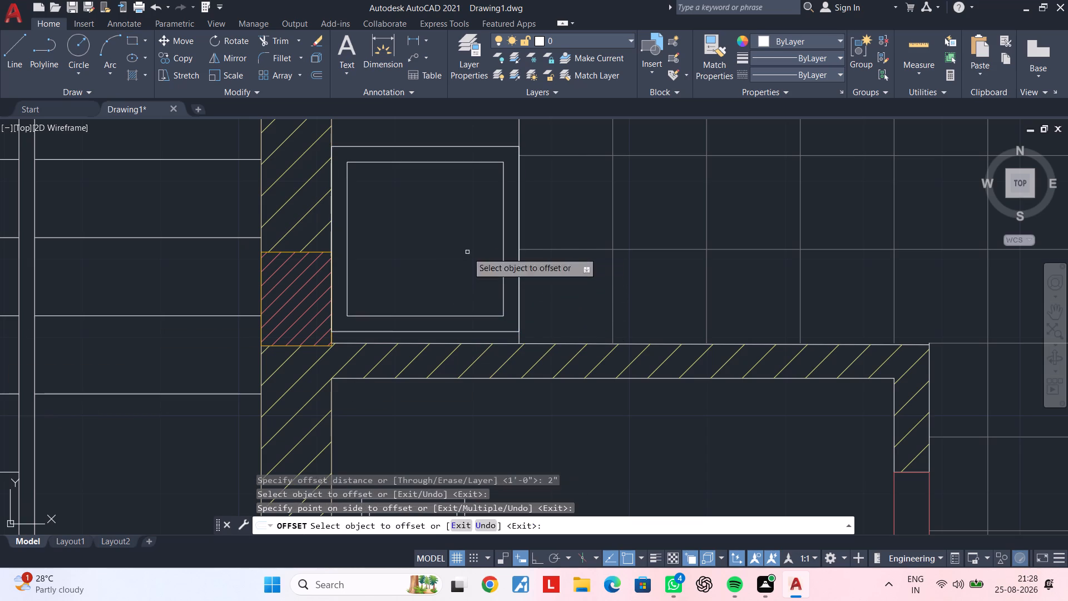
key("Escape")
key("Escape")
key("Escape")
key("Escape")
key("Escape")
key("Escape")
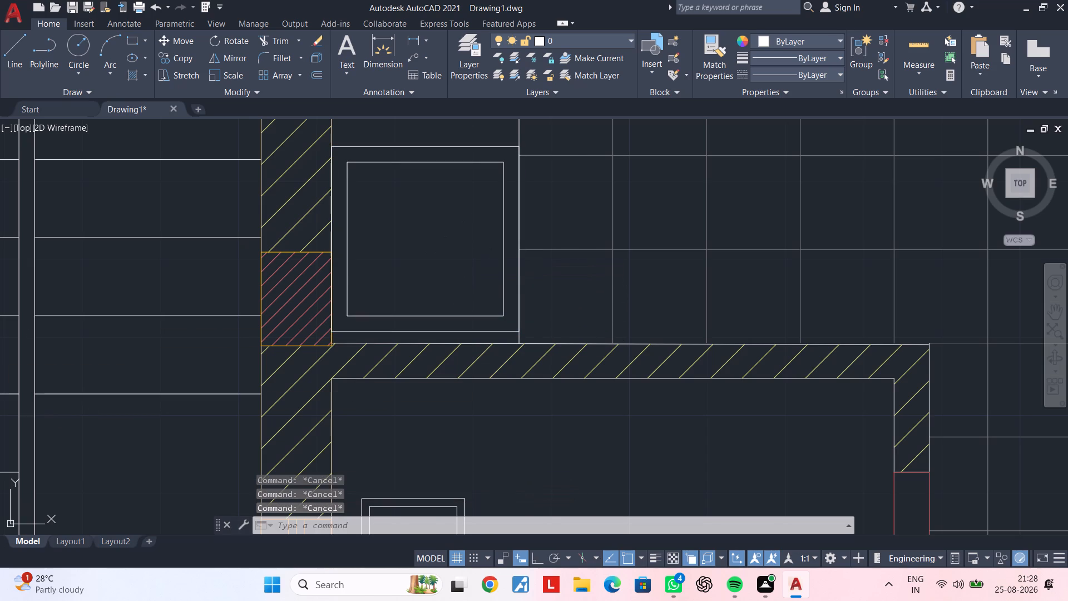
Draw a small circle inside the inner square of the kitchen counter fixture, near its lower corner on the staircase wall side.
type("c")
key("space")
left_click(375, 284)
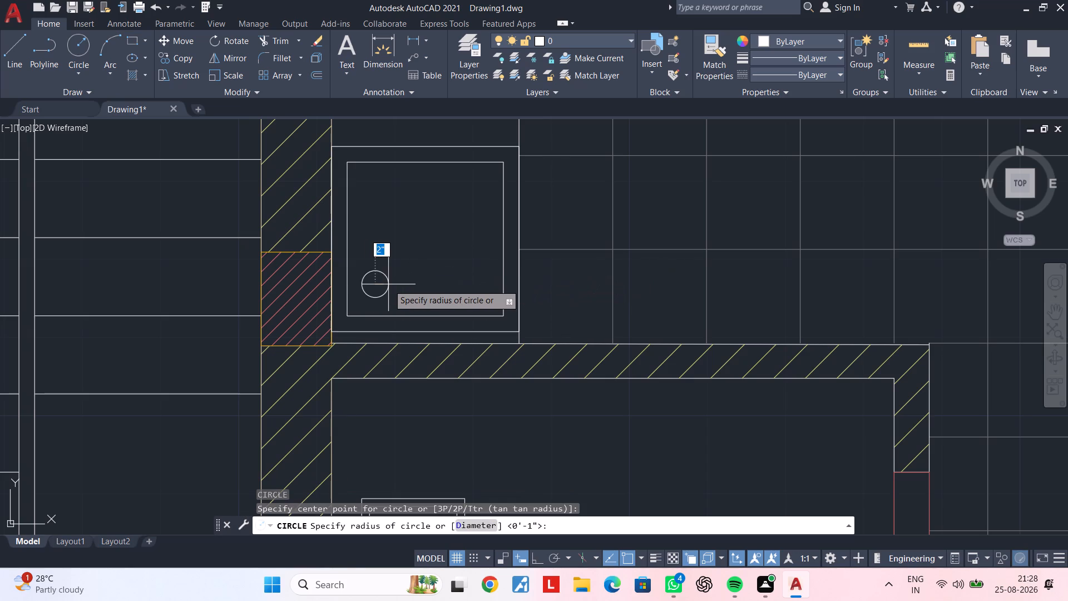
left_click(395, 284)
key("Escape")
scroll(421, 274, "down", 1)
key("Escape")
scroll(450, 255, "down", 2)
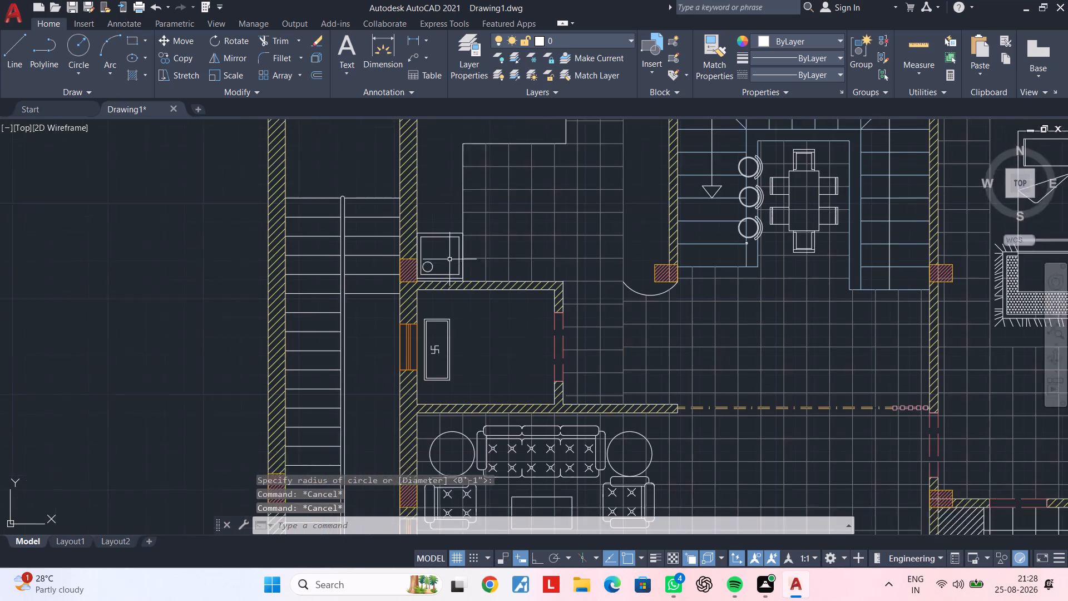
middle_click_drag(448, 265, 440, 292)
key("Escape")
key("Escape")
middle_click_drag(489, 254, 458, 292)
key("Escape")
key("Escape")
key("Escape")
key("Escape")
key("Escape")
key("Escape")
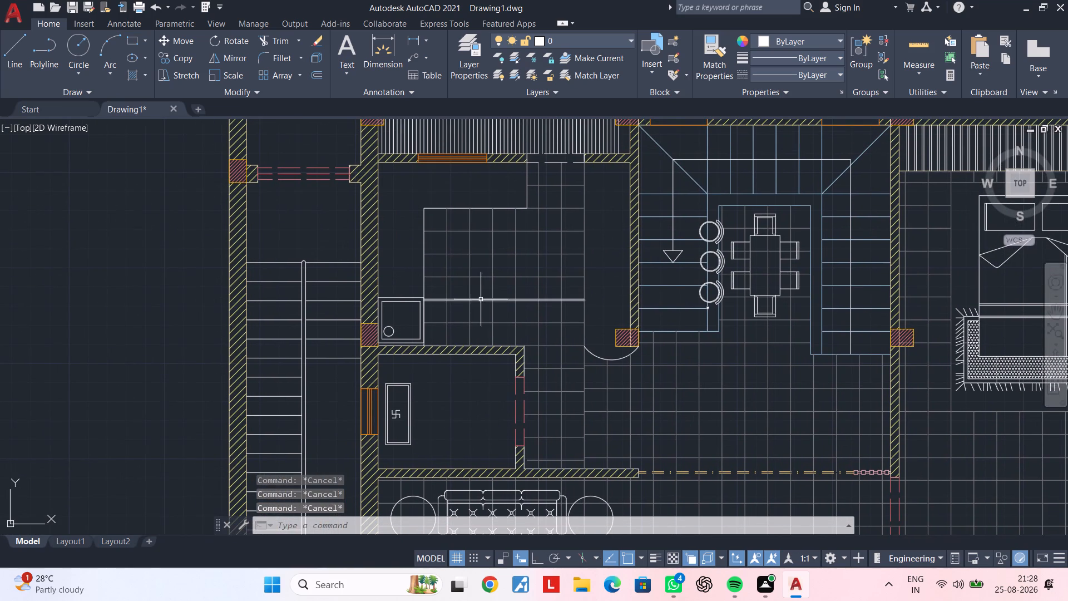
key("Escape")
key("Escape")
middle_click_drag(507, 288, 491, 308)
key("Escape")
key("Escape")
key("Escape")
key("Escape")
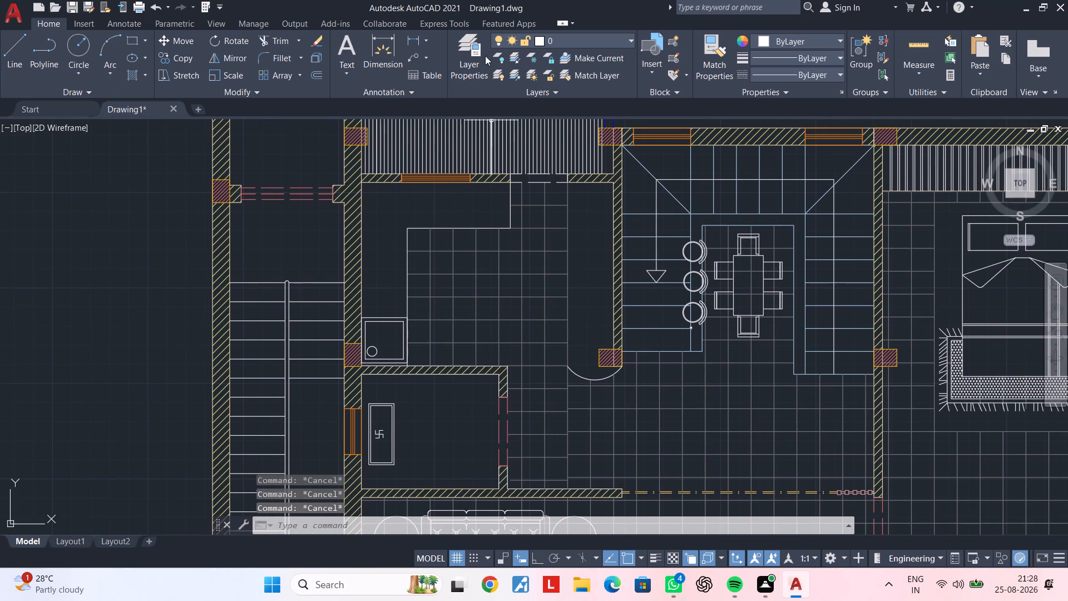
Create a new layer named Text and give it colour 30 (orange).
left_click(478, 40)
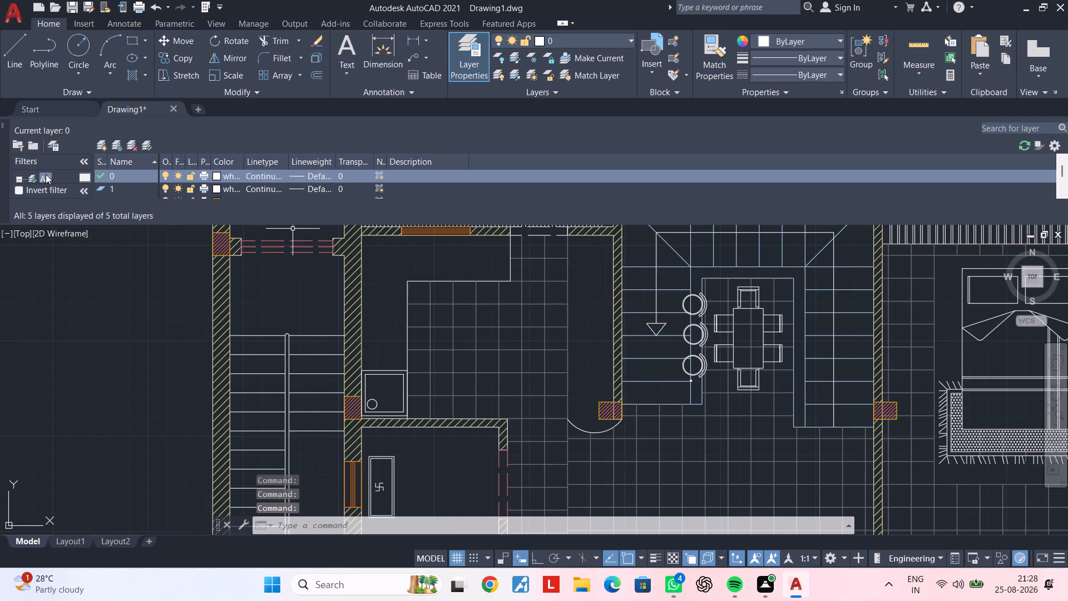
left_click(120, 145)
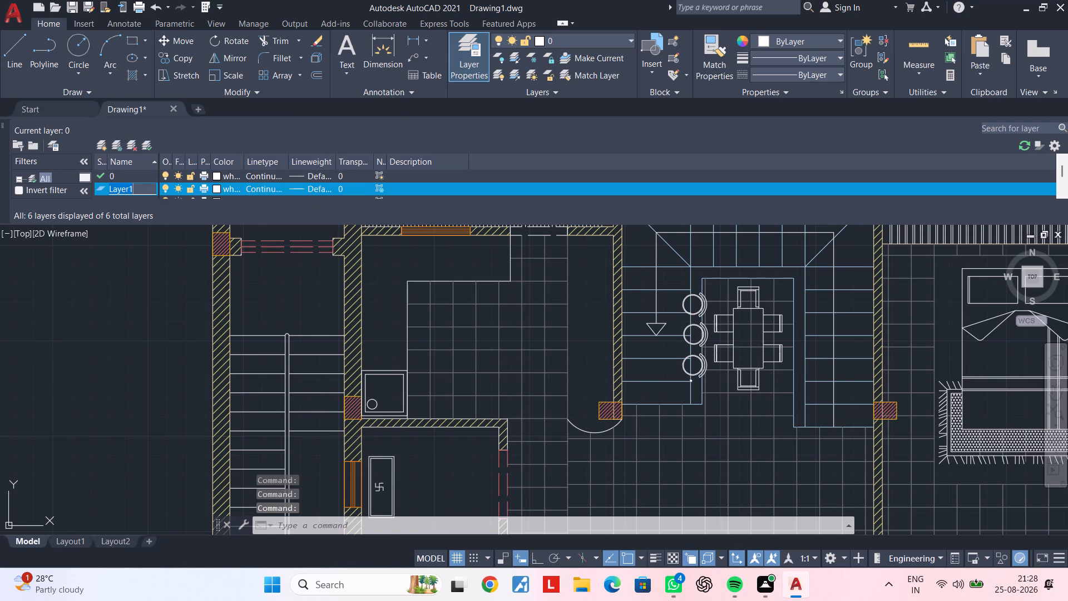
left_click(144, 188)
key("BackSpace")
key("BackSpace")
key("BackSpace")
key("BackSpace")
key("BackSpace")
key("BackSpace")
key("BackSpace")
key("BackSpace")
key("BackSpace")
key("BackSpace")
key("BackSpace")
key("BackSpace")
key("BackSpace")
type("Text")
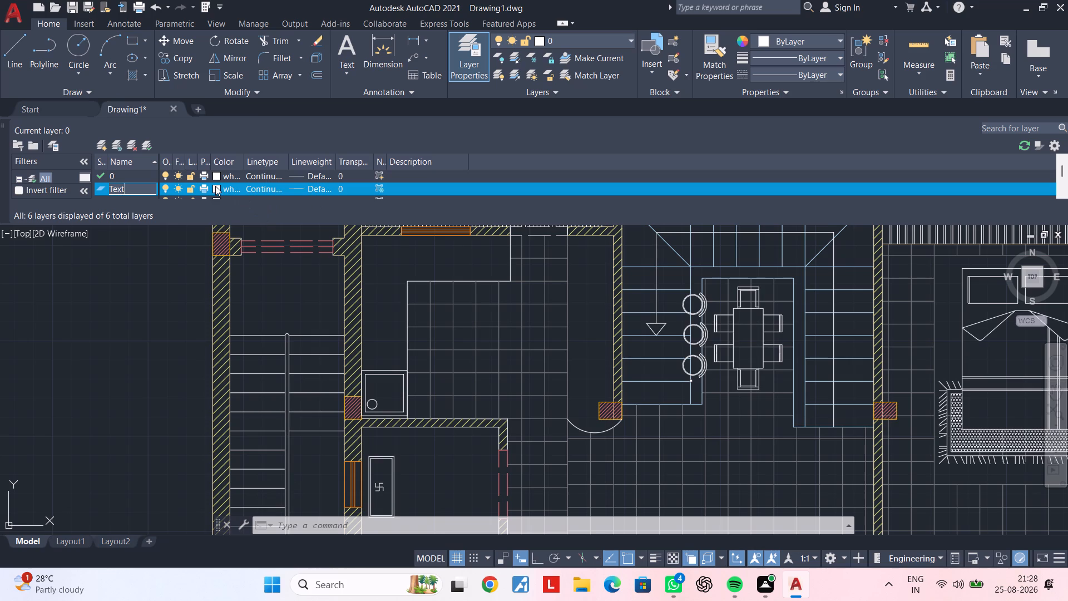
left_click(215, 186)
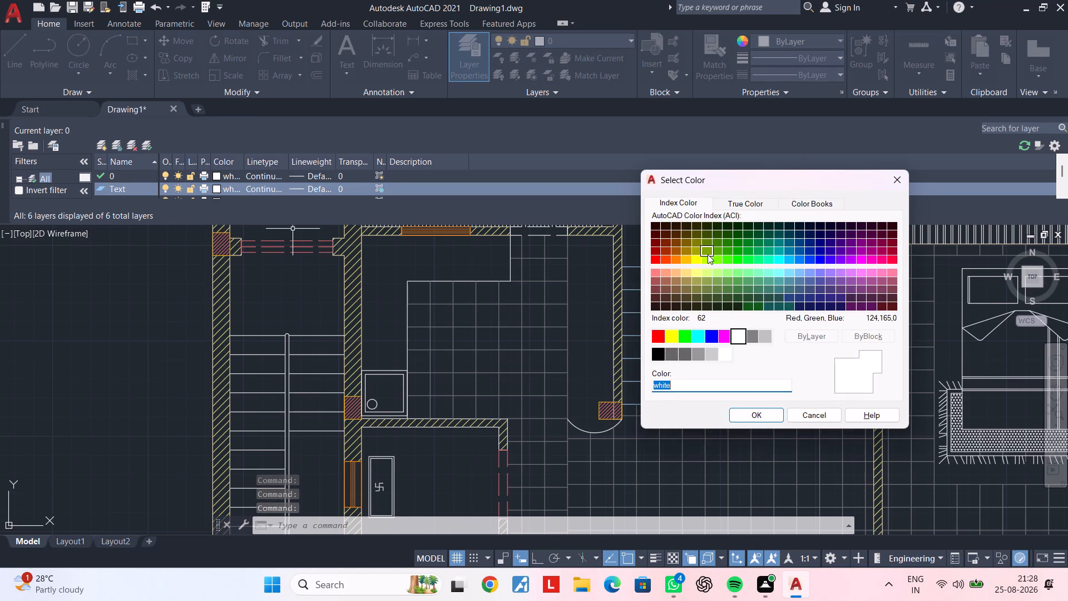
left_click(679, 261)
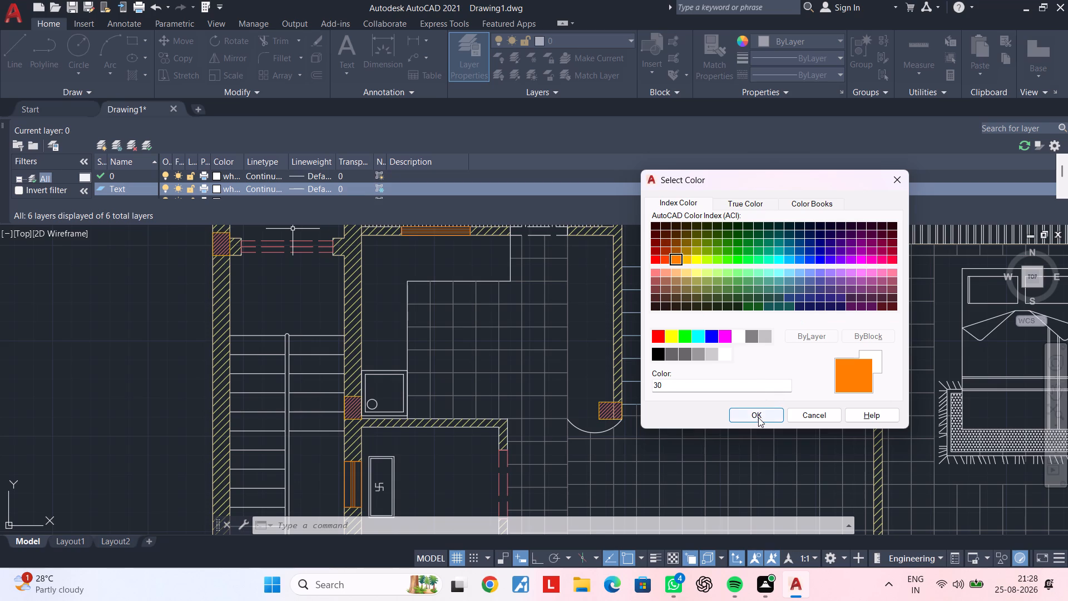
left_click(758, 417)
key("Escape")
key("Escape")
key("Escape")
Make the Text layer the current layer.
middle_click_drag(558, 375, 594, 352)
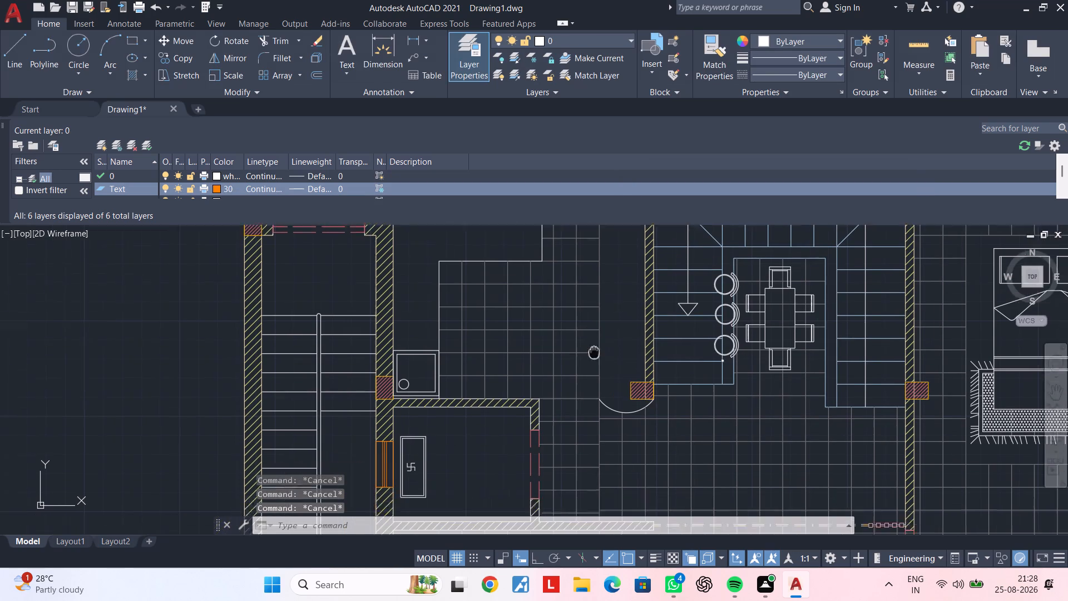
middle_click_drag(594, 352, 606, 343)
key("Escape")
key("Escape")
key("Escape")
key("Escape")
key("Escape")
key("Escape")
key("Escape")
key("Escape")
left_click(556, 37)
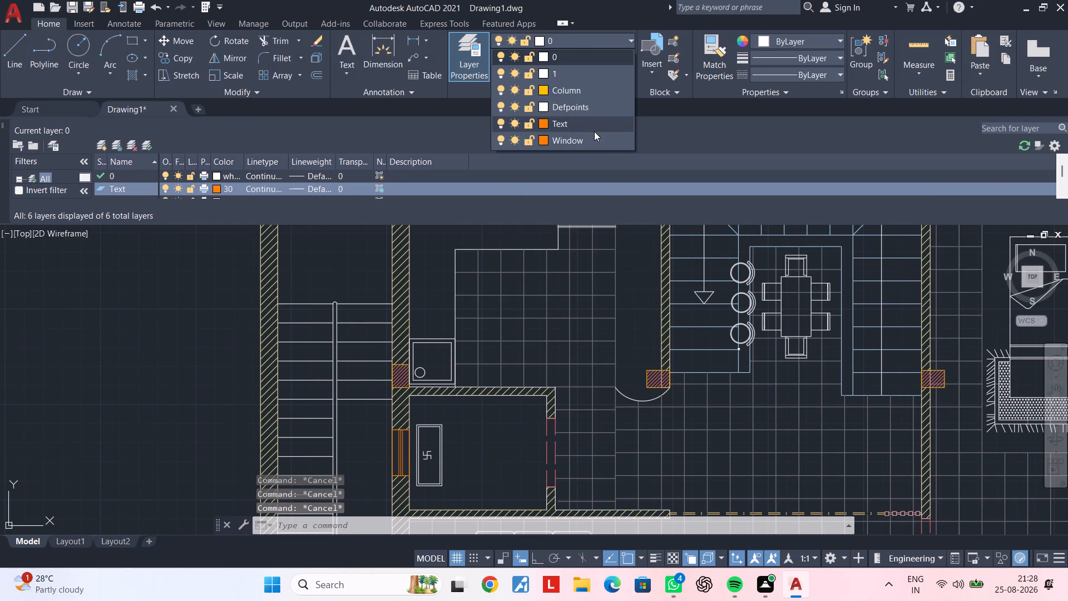
left_click(585, 126)
key("Escape")
key("Escape")
key("Escape")
key("Escape")
key("Escape")
key("Escape")
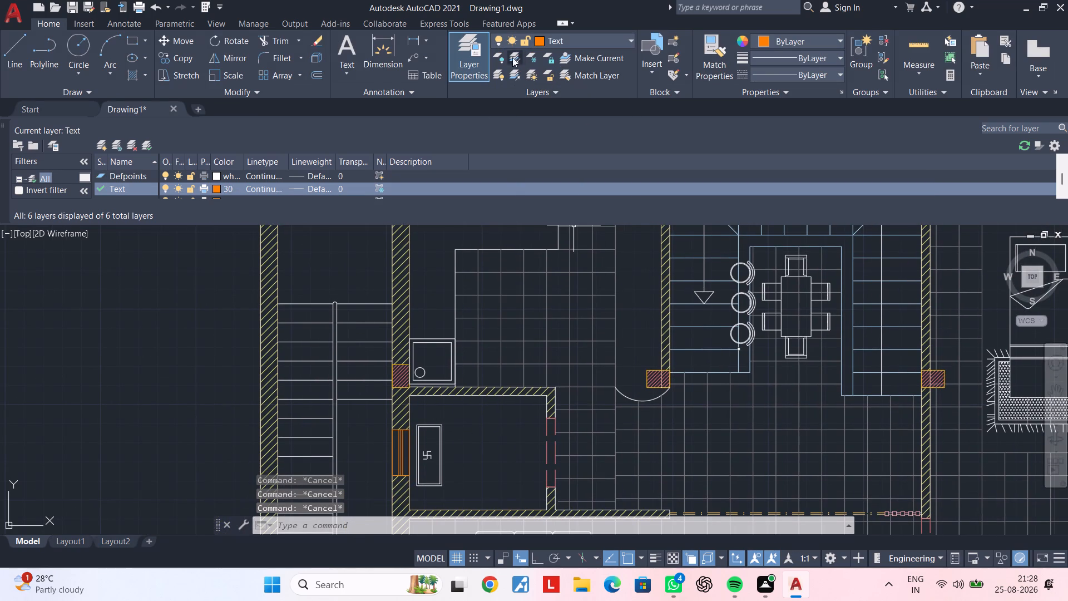
Place multiline text on the open kitchen floor, with the first line reading OPEN KITCHEN.
left_click(350, 47)
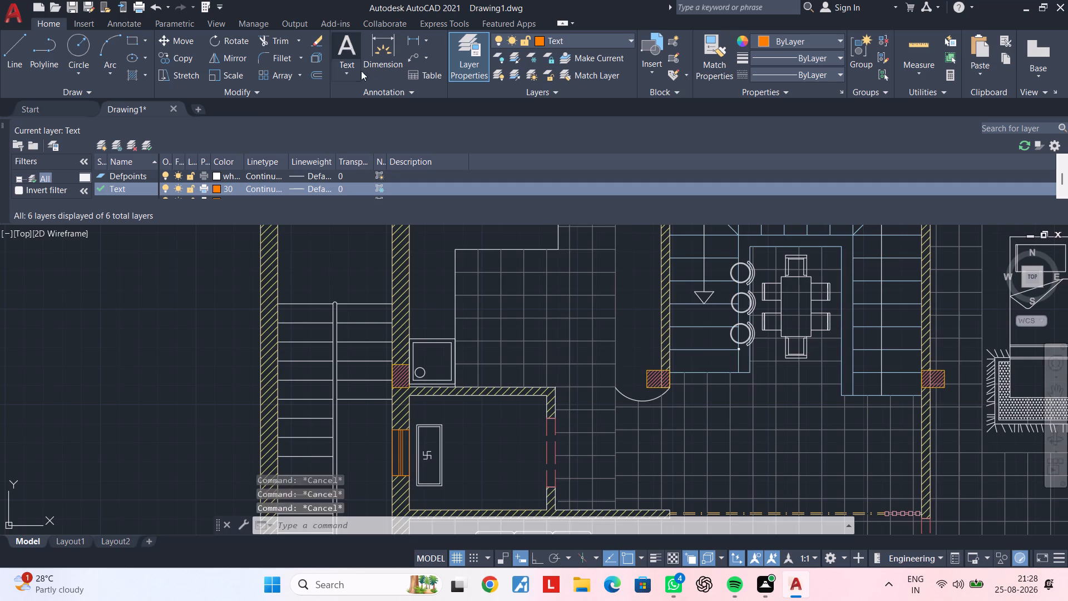
scroll(523, 308, "down", 2)
middle_click_drag(532, 319, 593, 295)
scroll(589, 285, "up", 2)
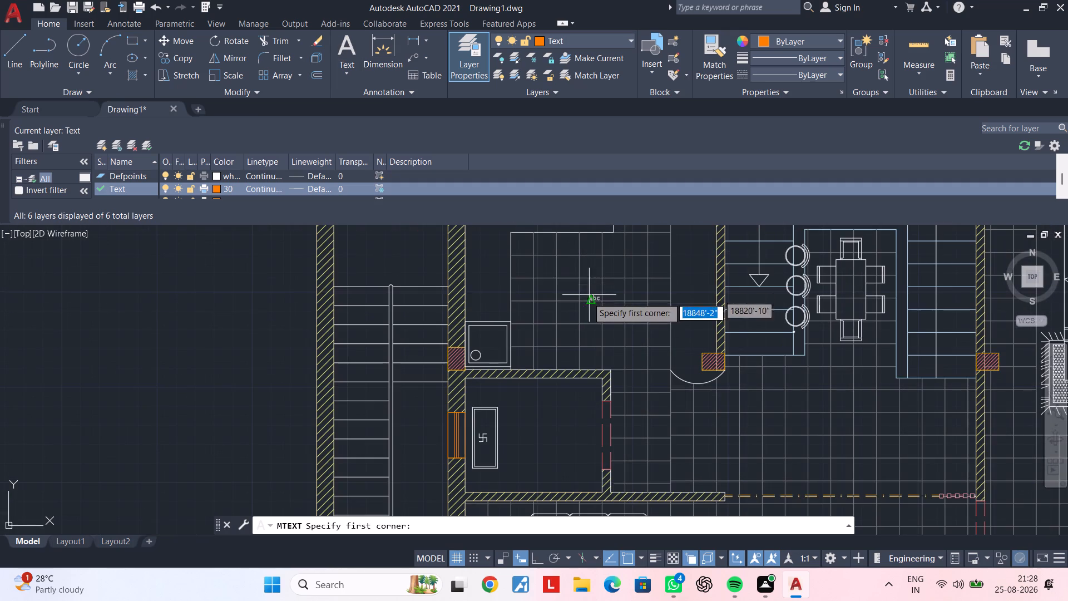
left_click(557, 267)
left_click(634, 329)
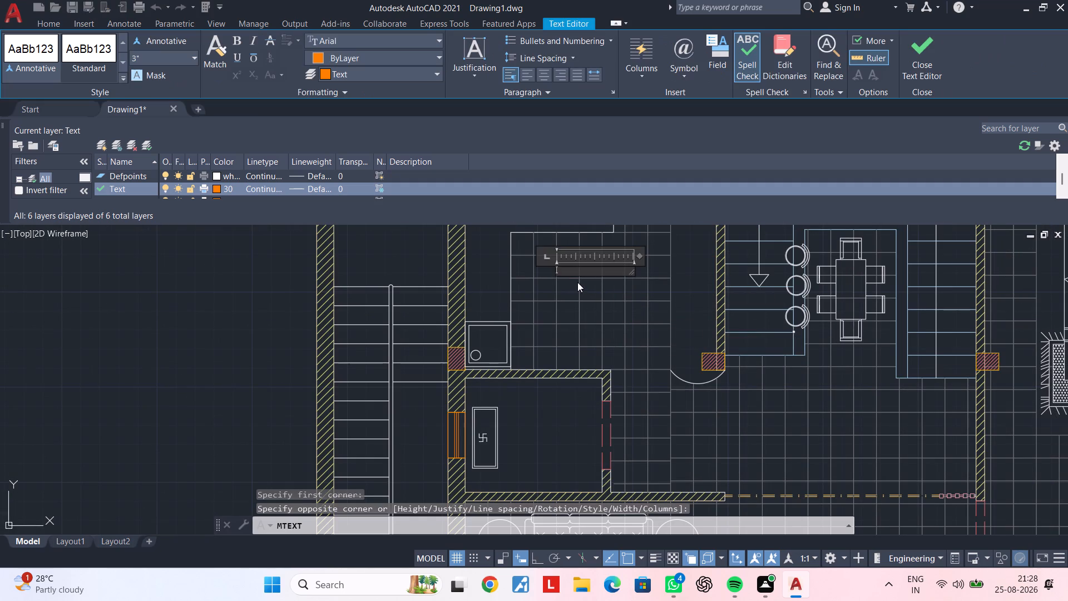
type("OPEN")
key("space")
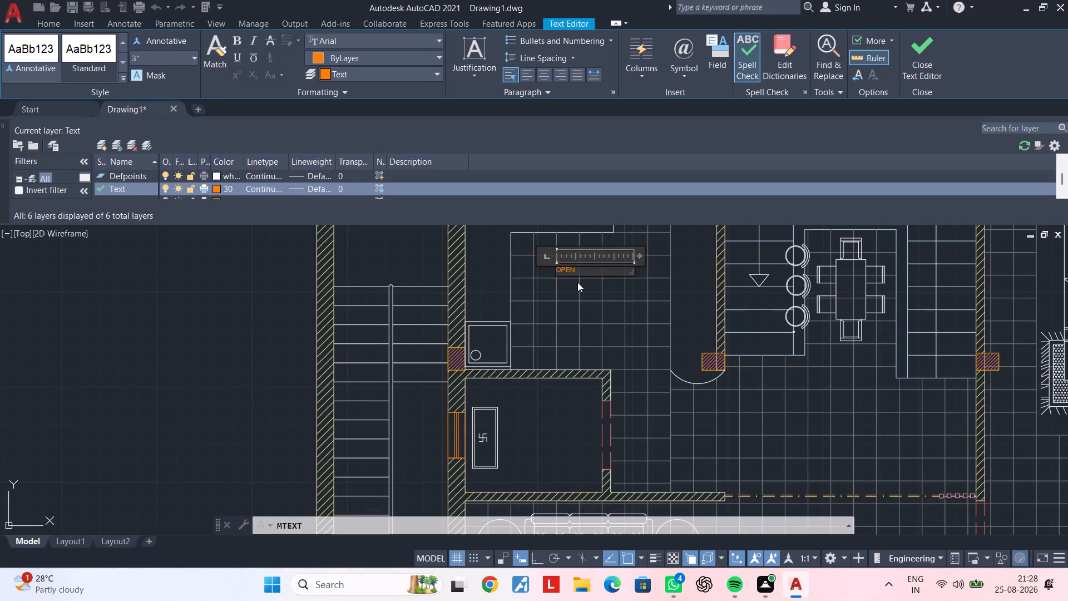
type("KITCHEN")
scroll(581, 275, "up", 3)
scroll(588, 280, "down", 1)
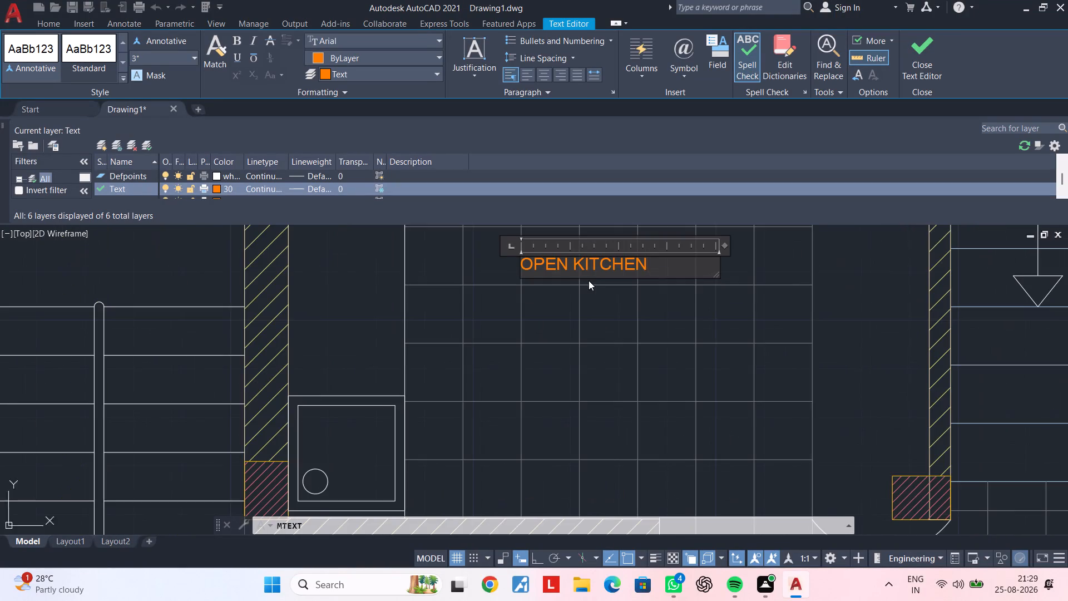
middle_click_drag(589, 280, 607, 308)
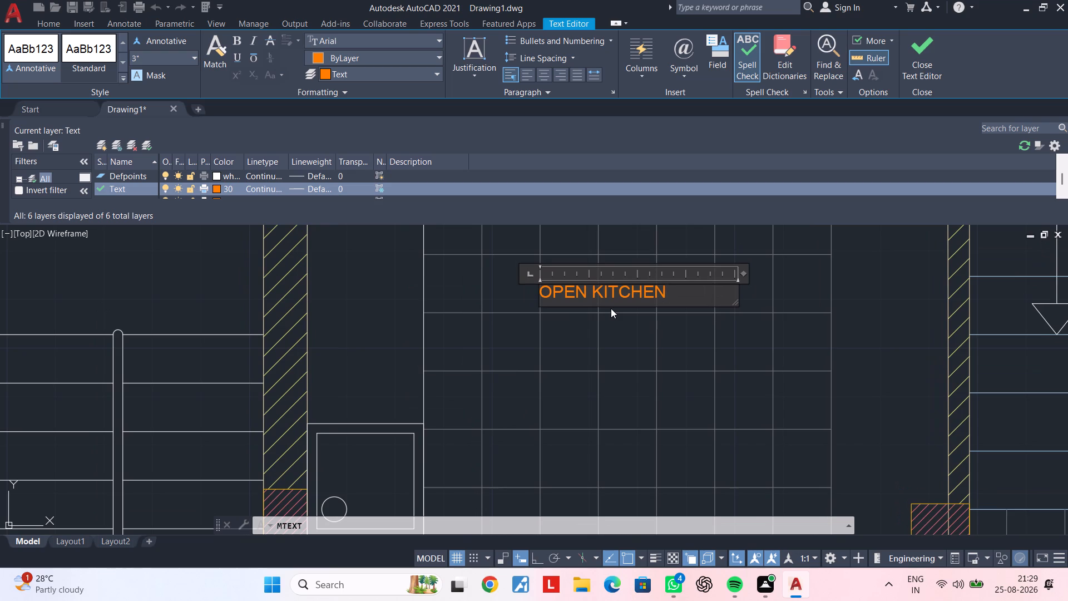
Add an indented second line reading 11'0" X 8'0" under OPEN KITCHEN and finish the text.
key("Return")
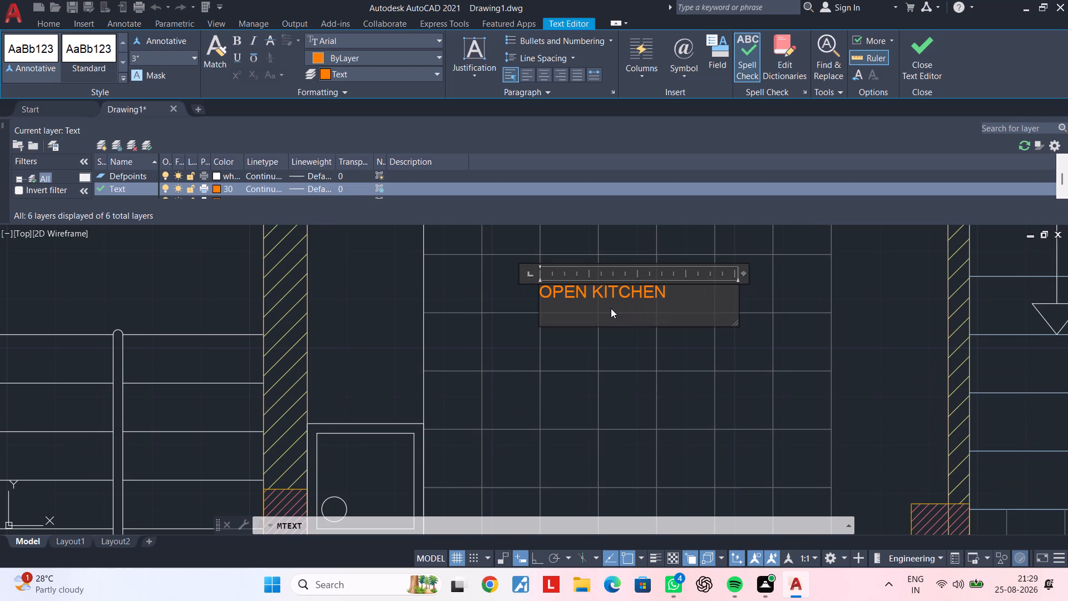
key("space")
key("space")
key("space")
type("1")
type("1'")
type("0\"")
type("X")
key("space")
key("BackSpace")
key("BackSpace")
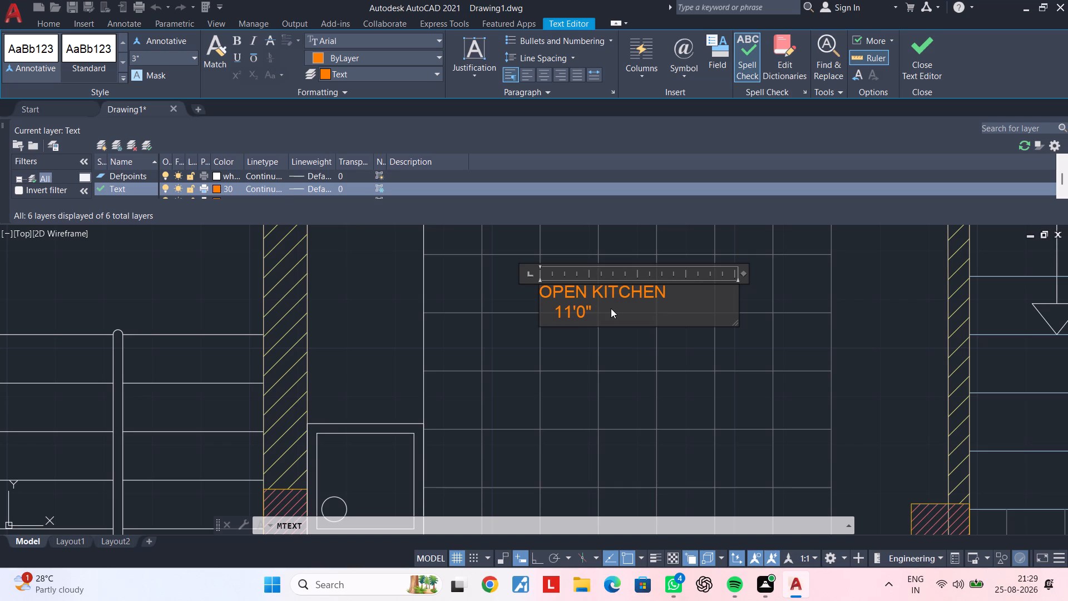
key("space")
type("X")
key("space")
type("8'0\"")
left_click(621, 354)
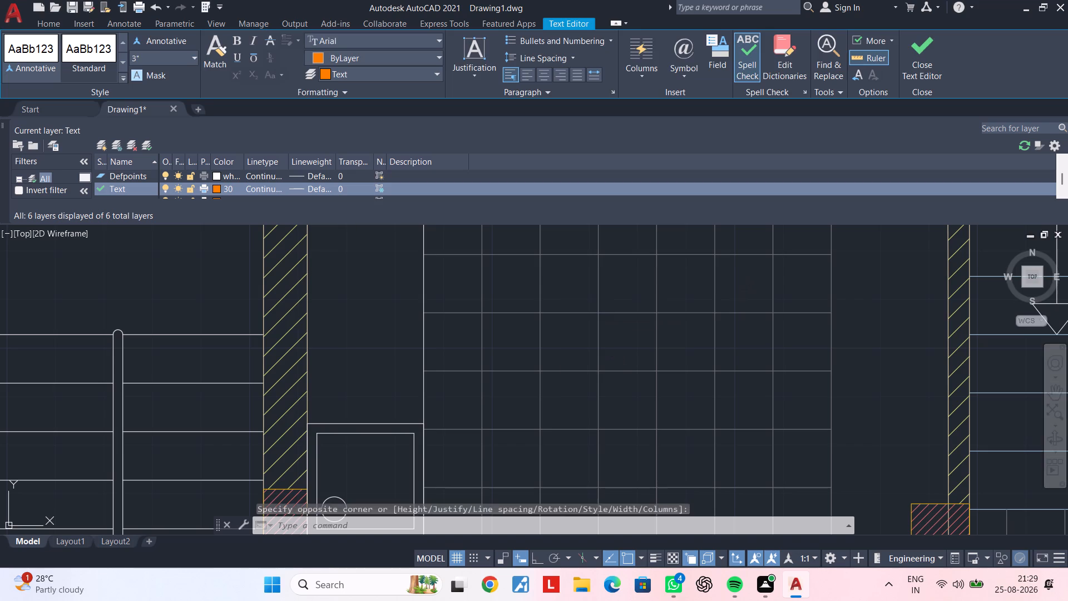
key("Escape")
key("Escape")
Set the text height of the OPEN KITCHEN label to 6" in its properties.
scroll(619, 312, "down", 4)
scroll(625, 320, "up", 4)
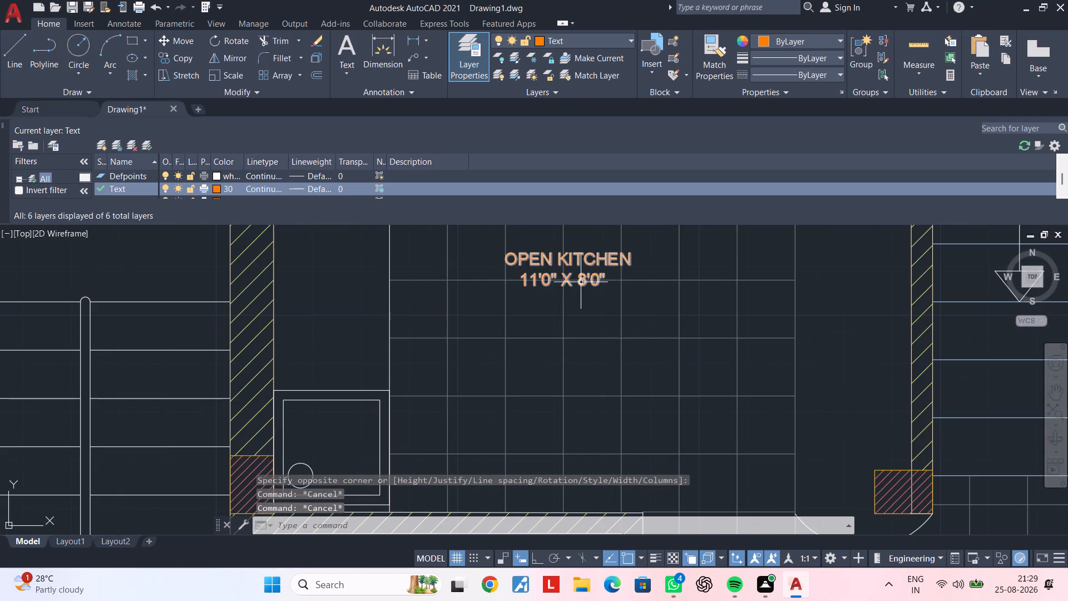
left_click(582, 285)
right_click(595, 291)
left_click(661, 544)
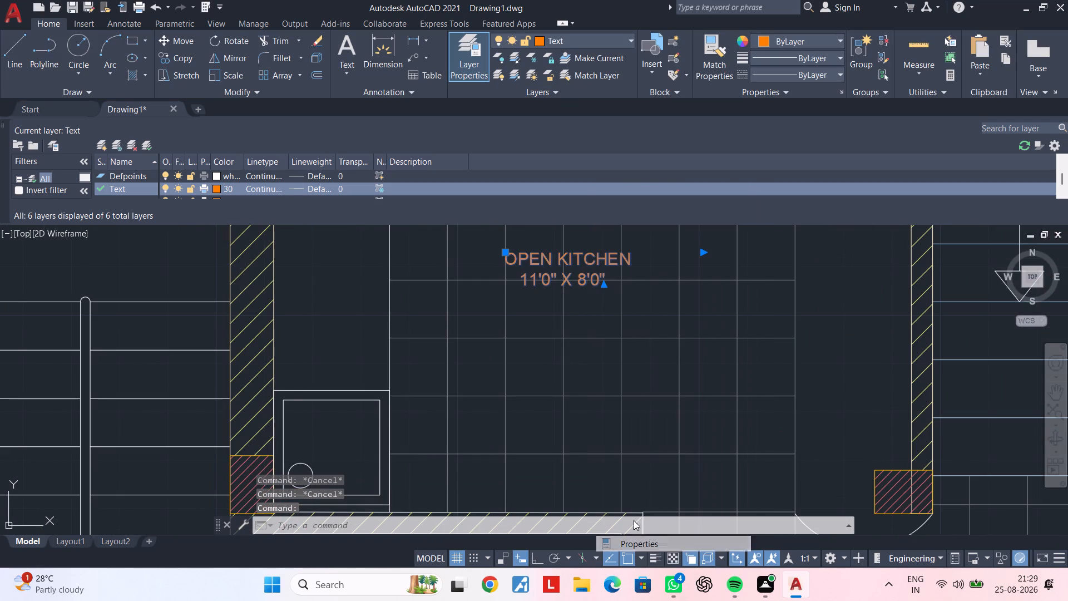
left_click(186, 337)
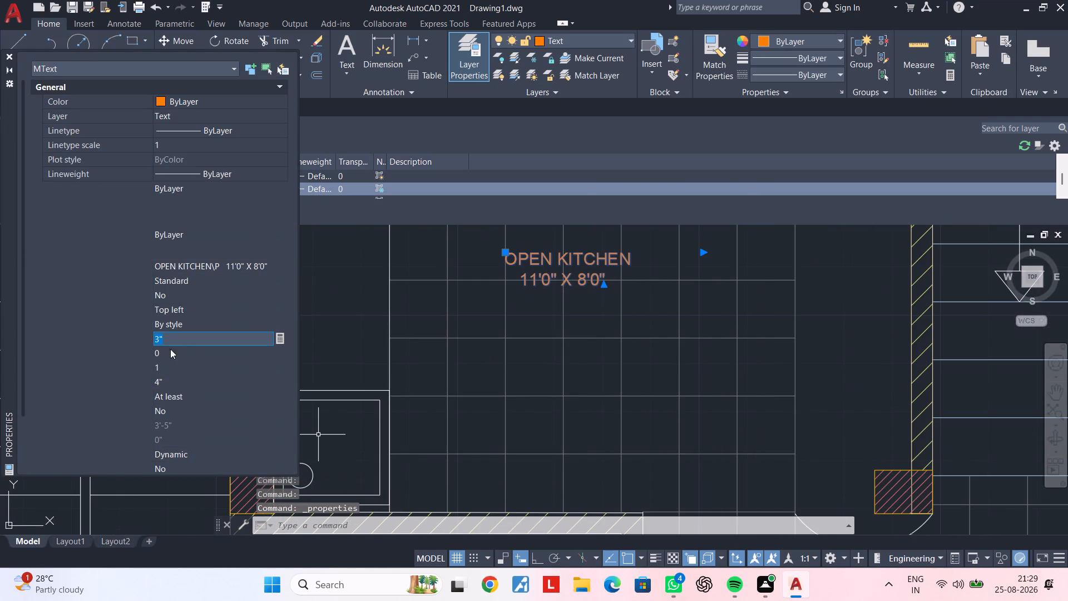
key("BackSpace")
key("6")
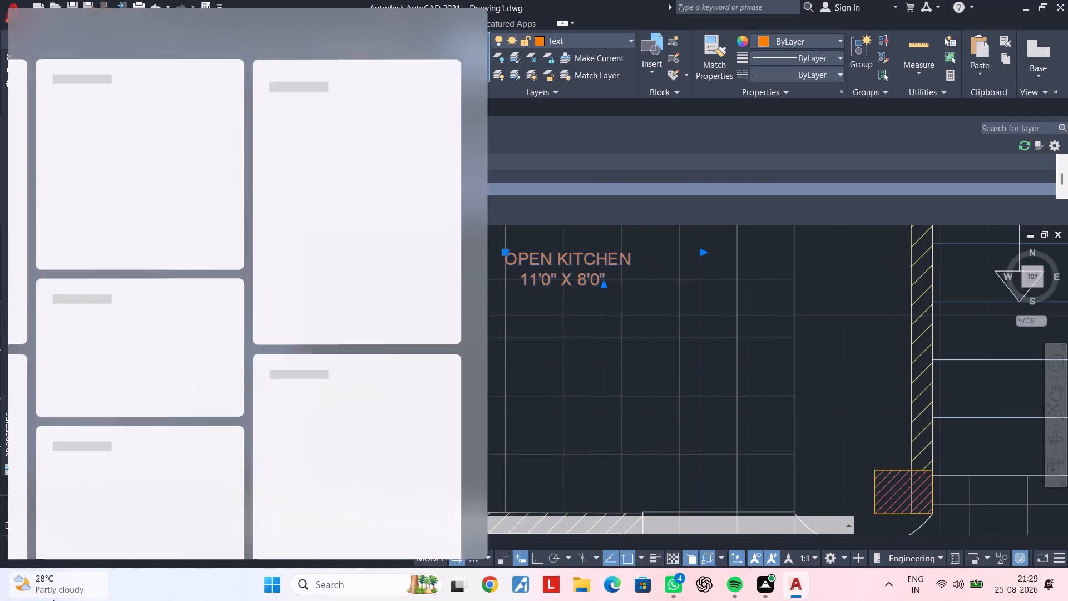
key("shift+quotedbl")
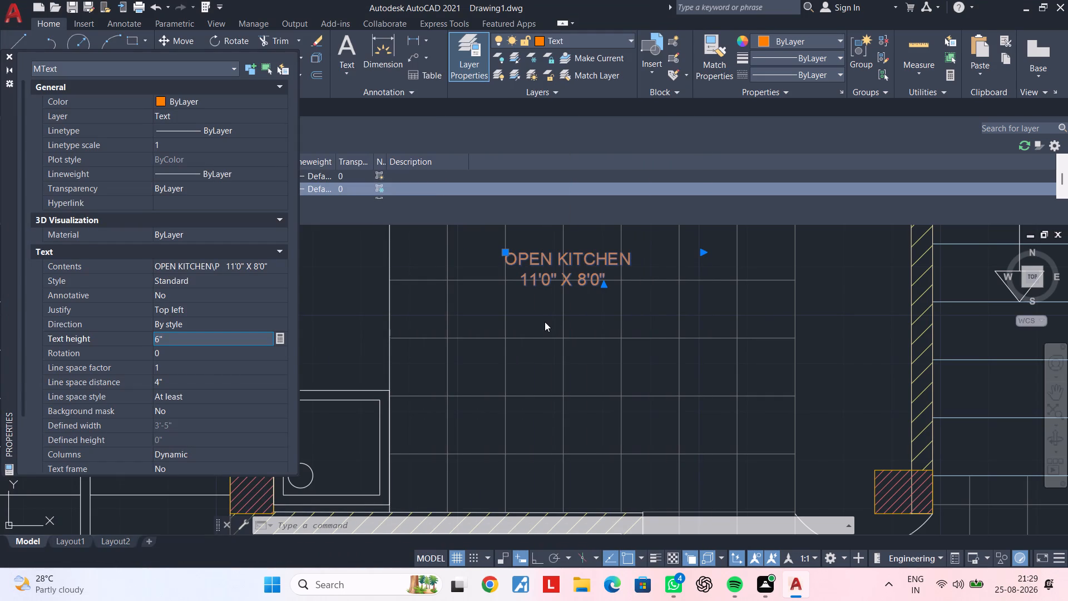
key("Return")
key("Escape")
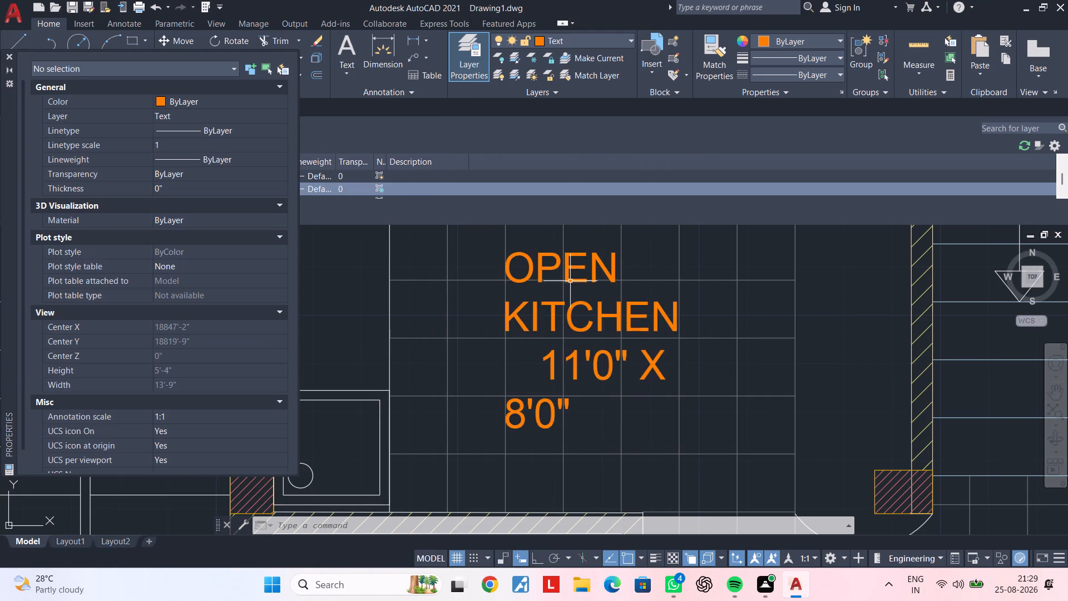
Widen the kitchen label's text frame so OPEN KITCHEN sits on one line above 11'0" X 8'0".
key("Escape")
scroll(597, 311, "down", 3)
middle_click_drag(614, 342, 573, 370)
scroll(562, 348, "up", 3)
double_click(547, 329)
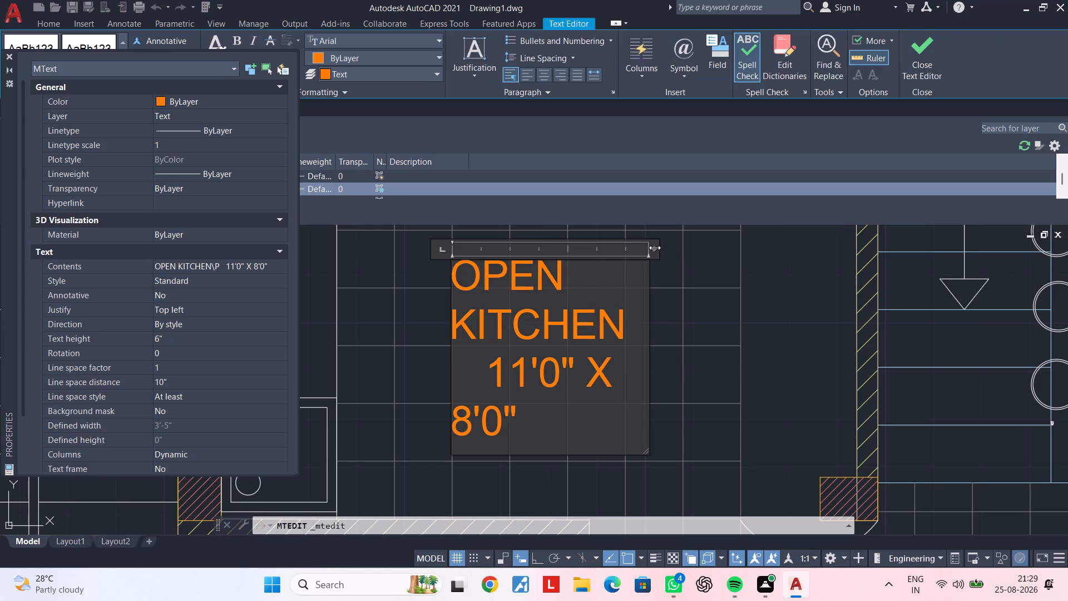
left_click_drag(655, 248, 778, 247)
triple_click(787, 246)
key("Escape")
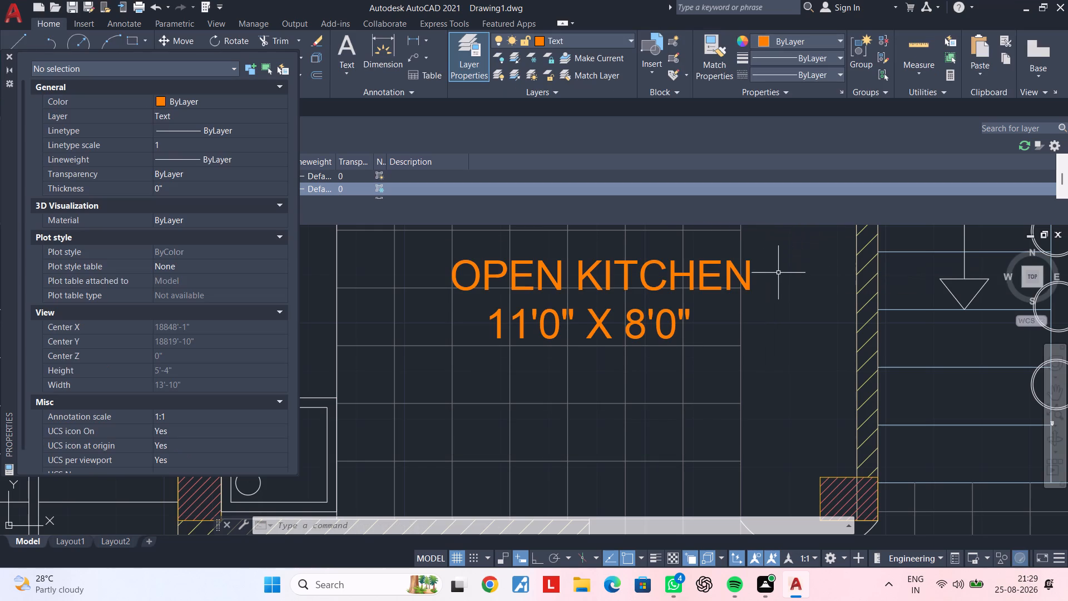
key("Escape")
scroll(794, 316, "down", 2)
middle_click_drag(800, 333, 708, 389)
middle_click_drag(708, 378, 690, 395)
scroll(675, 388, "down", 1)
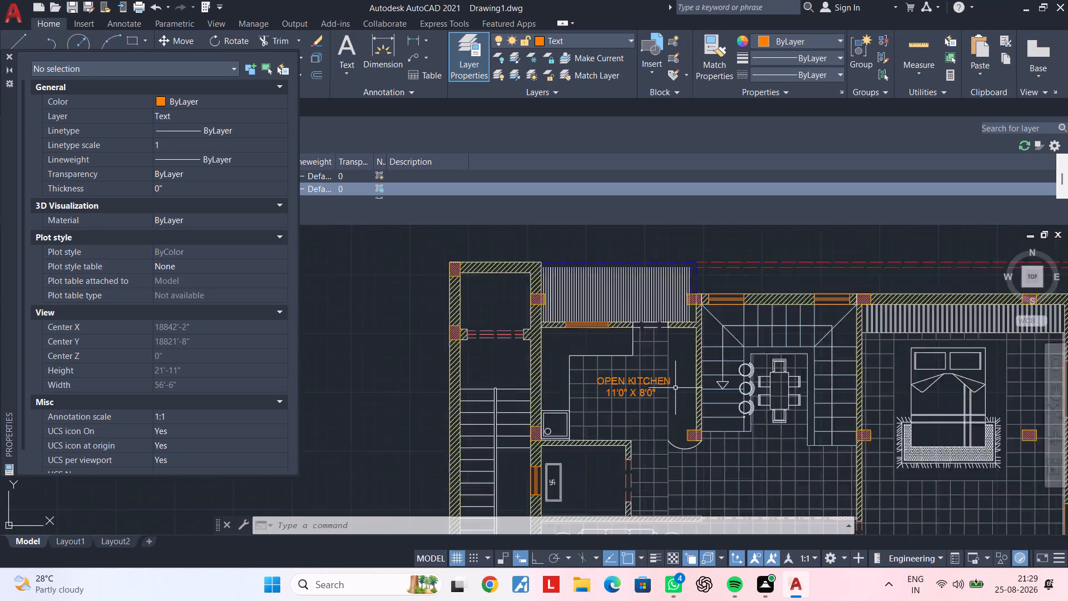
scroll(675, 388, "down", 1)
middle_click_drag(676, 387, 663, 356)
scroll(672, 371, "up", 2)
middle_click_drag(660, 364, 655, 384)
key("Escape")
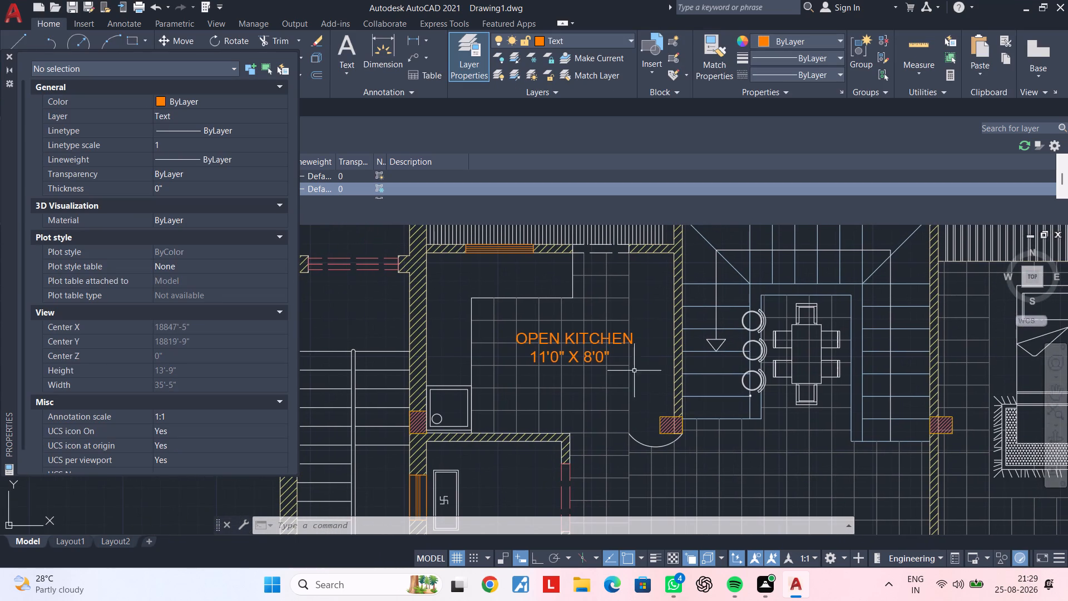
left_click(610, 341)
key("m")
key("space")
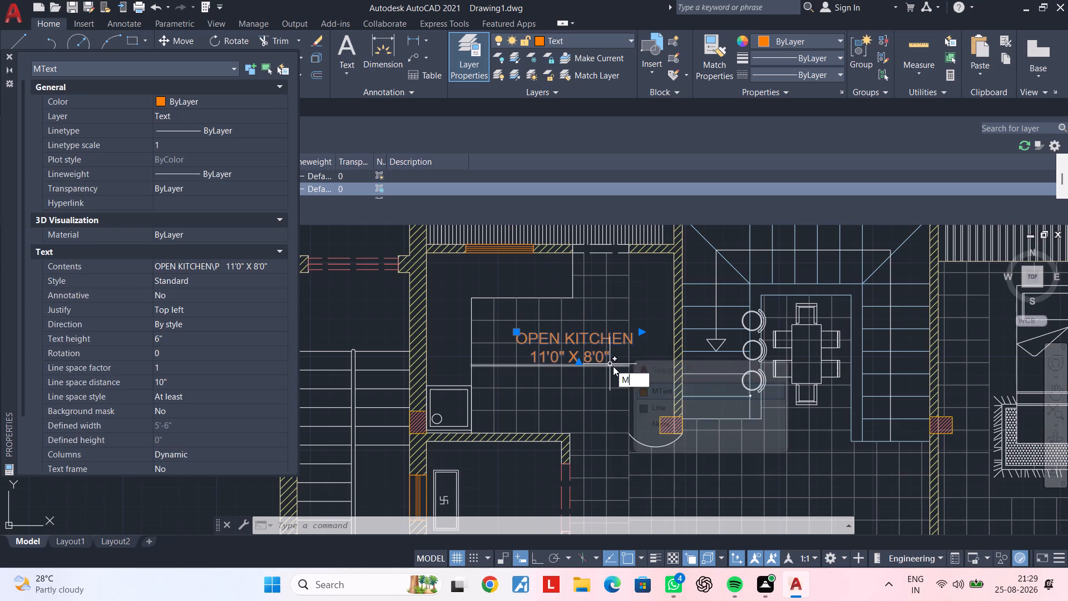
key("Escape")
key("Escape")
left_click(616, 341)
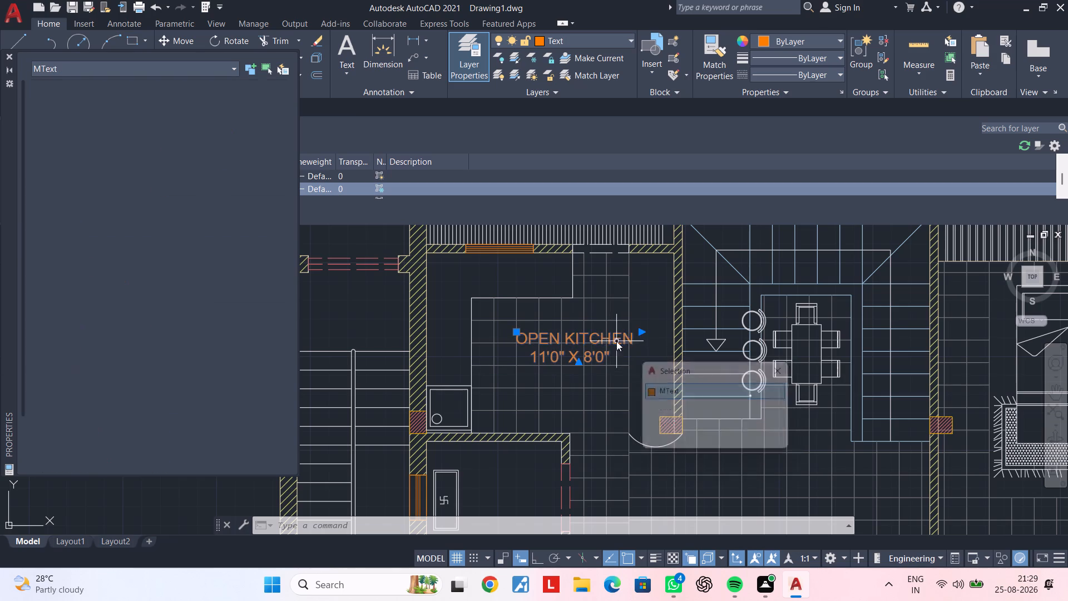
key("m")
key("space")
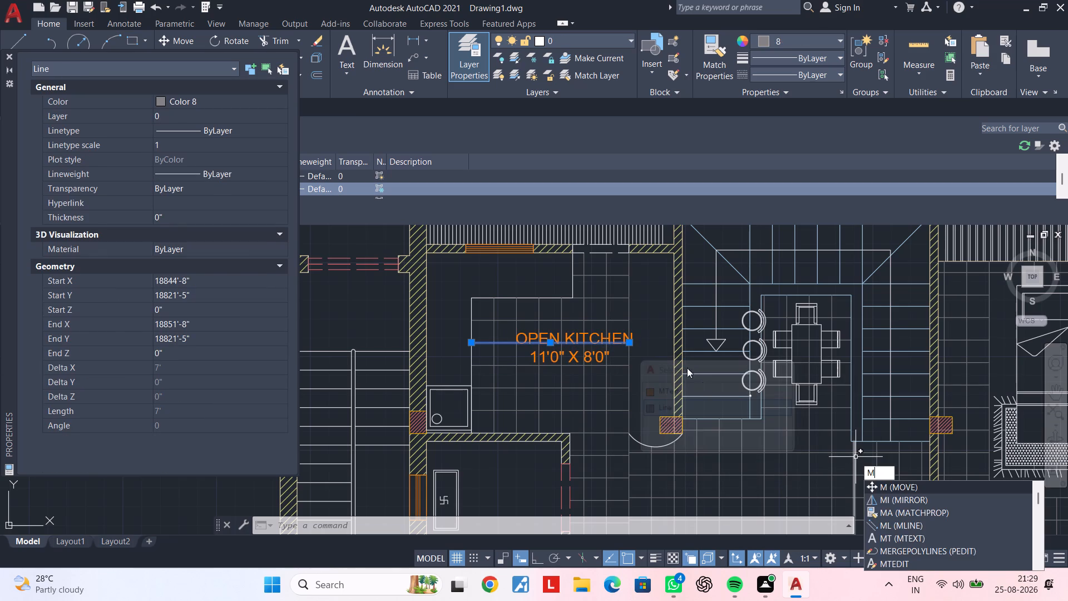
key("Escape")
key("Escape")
Move the OPEN KITCHEN label about 1'-0" down and slightly left on the kitchen floor, and close its properties.
left_click(633, 338)
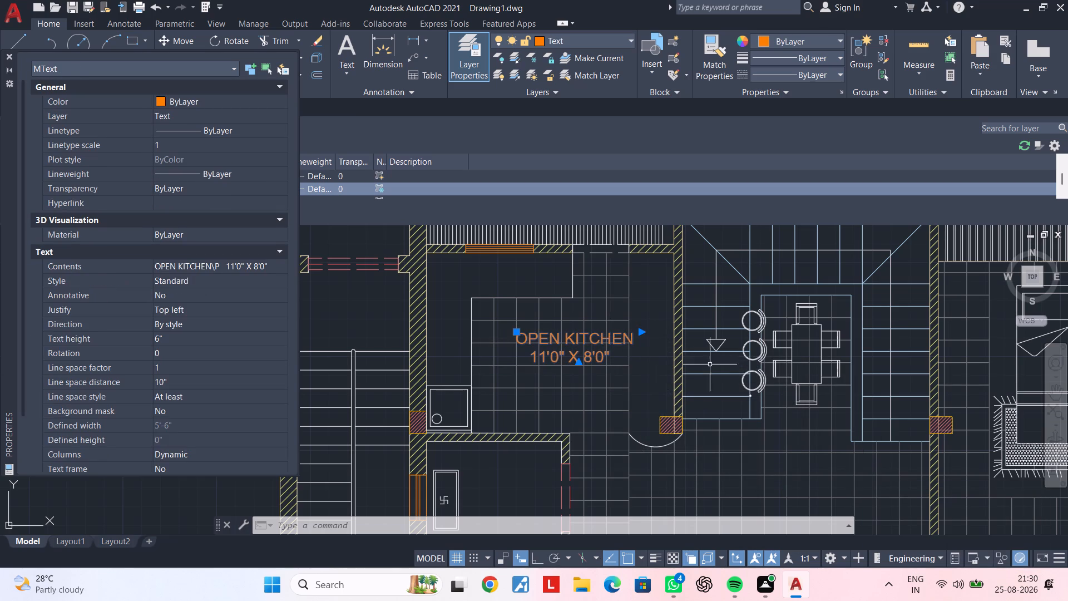
type("M")
key("space")
left_click(656, 346)
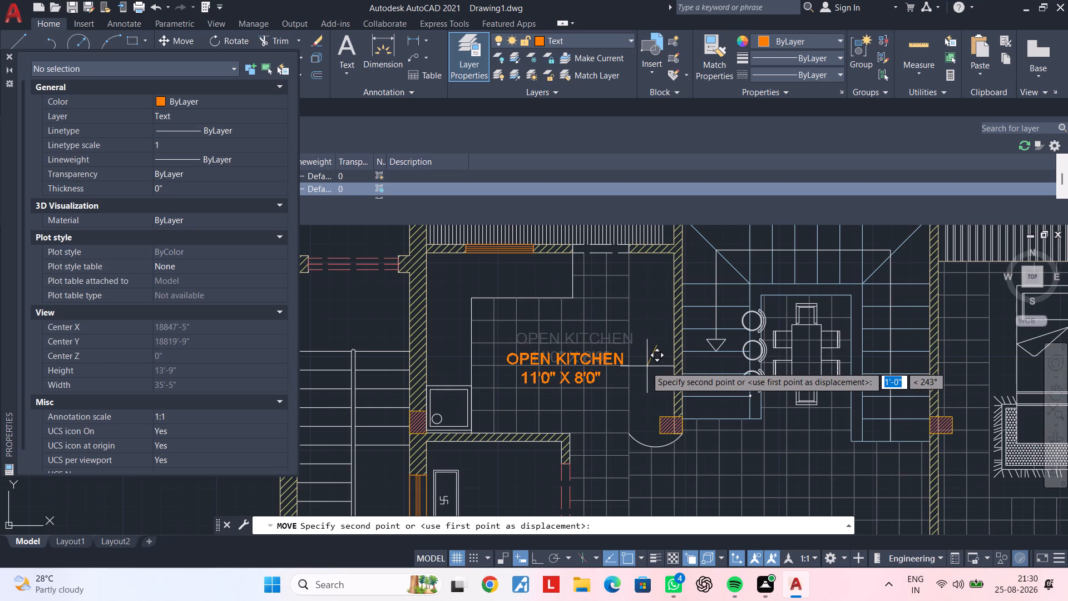
left_click(643, 366)
key("Escape")
key("Escape")
middle_click_drag(646, 369, 648, 359)
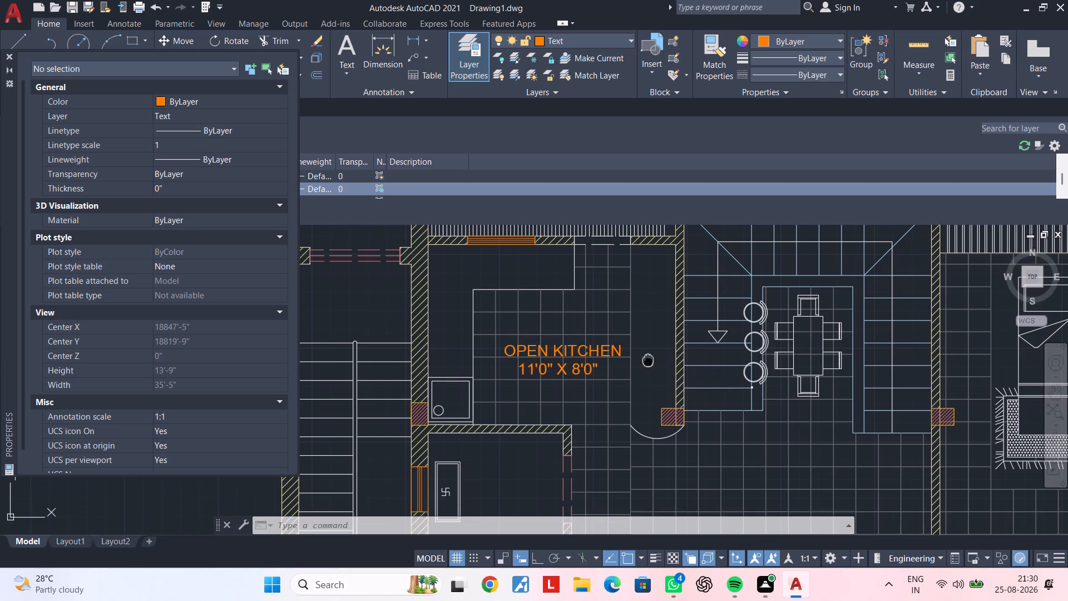
key("Escape")
middle_click_drag(648, 359, 649, 358)
key("Escape")
left_click(8, 52)
key("Escape")
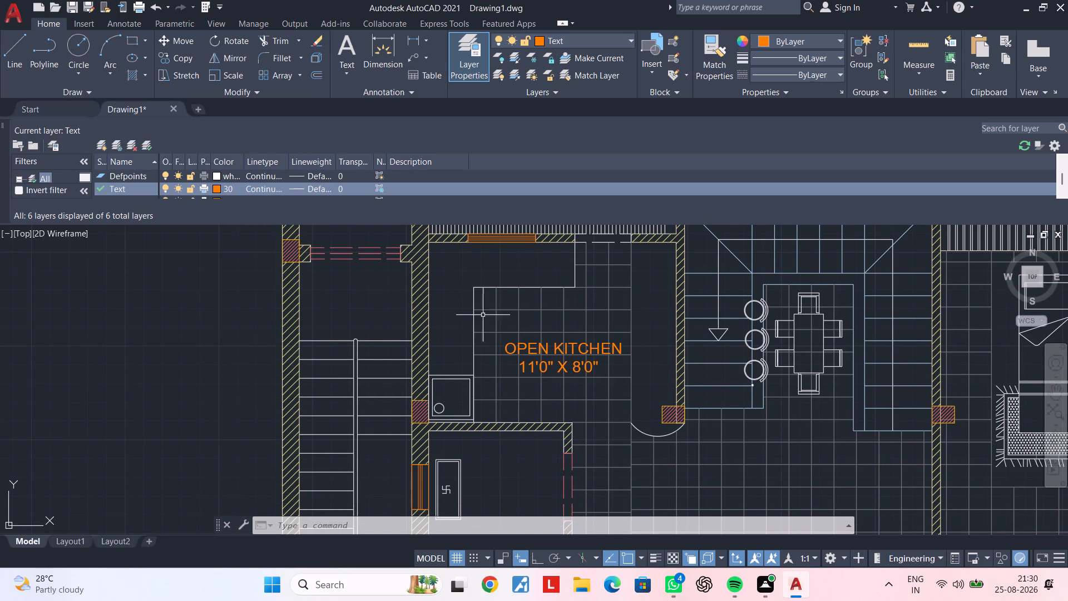
Set the text height of the OPEN KITCHEN label to 8" in its properties.
middle_click_drag(476, 300, 319, 275)
key("Escape")
scroll(459, 322, "down", 1)
middle_click_drag(461, 323, 472, 307)
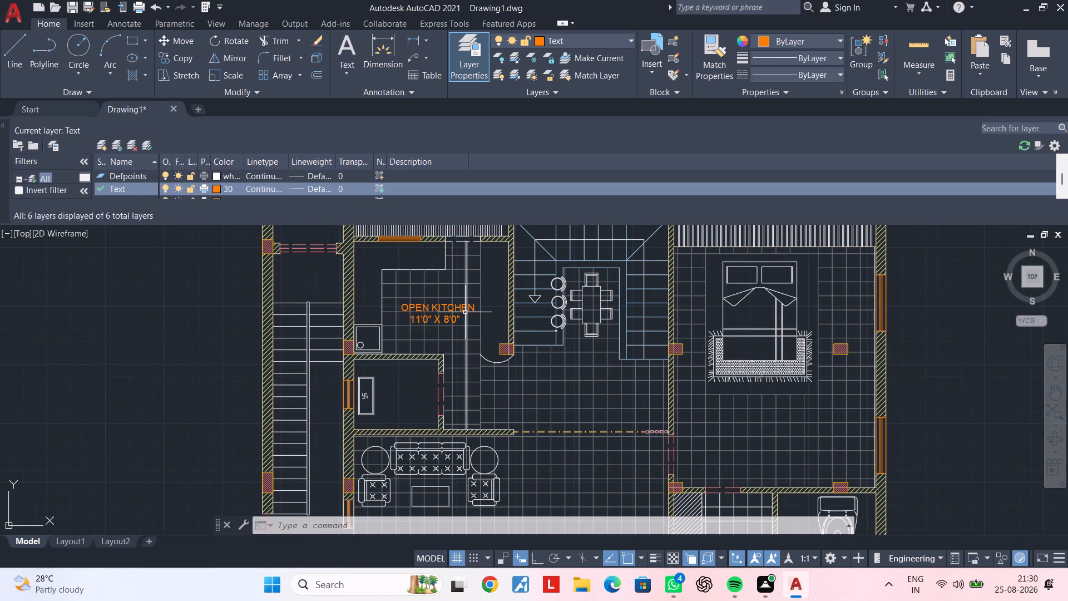
middle_click_drag(467, 329, 488, 308)
scroll(444, 290, "up", 2)
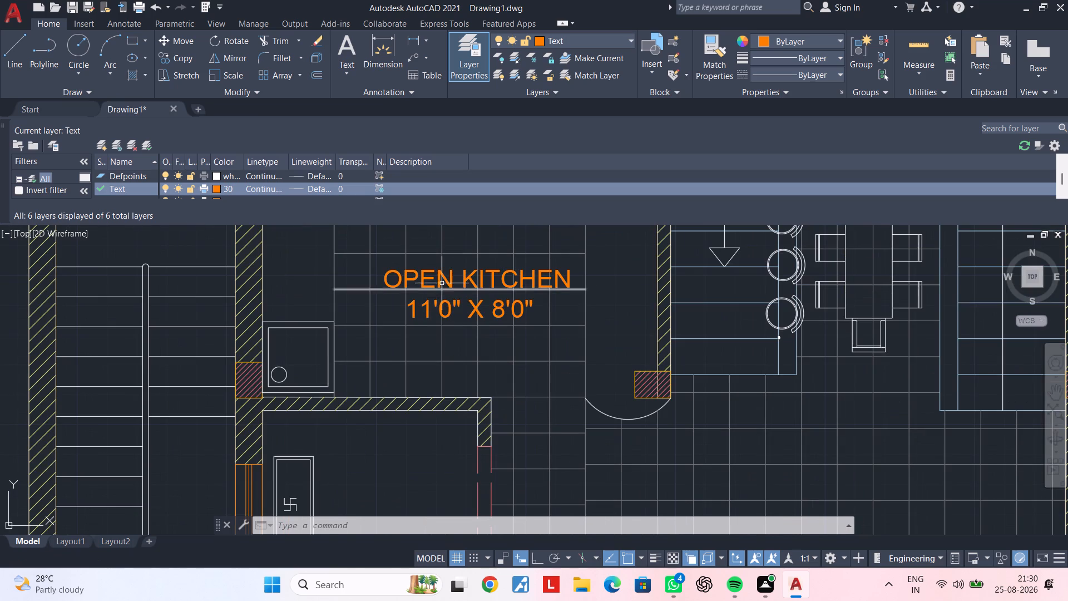
left_click(439, 280)
right_click(451, 285)
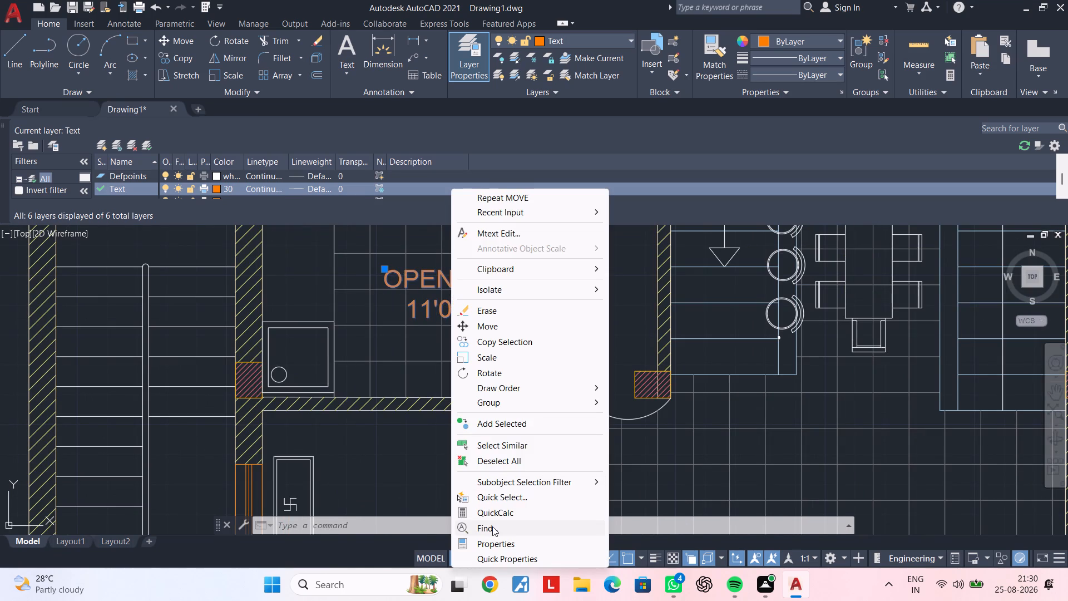
left_click(505, 545)
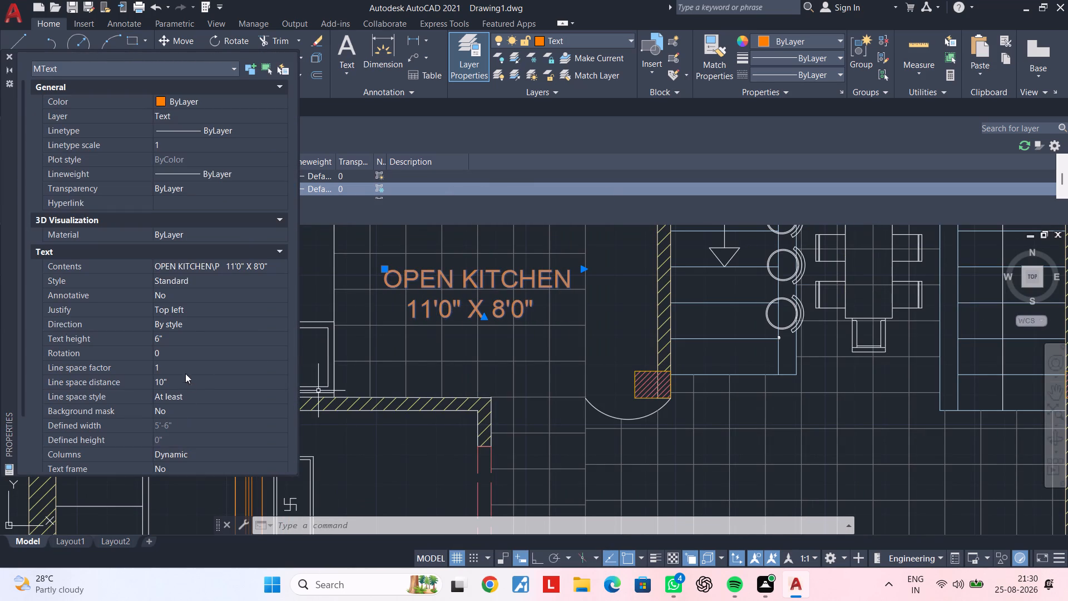
left_click(179, 339)
key("BackSpace")
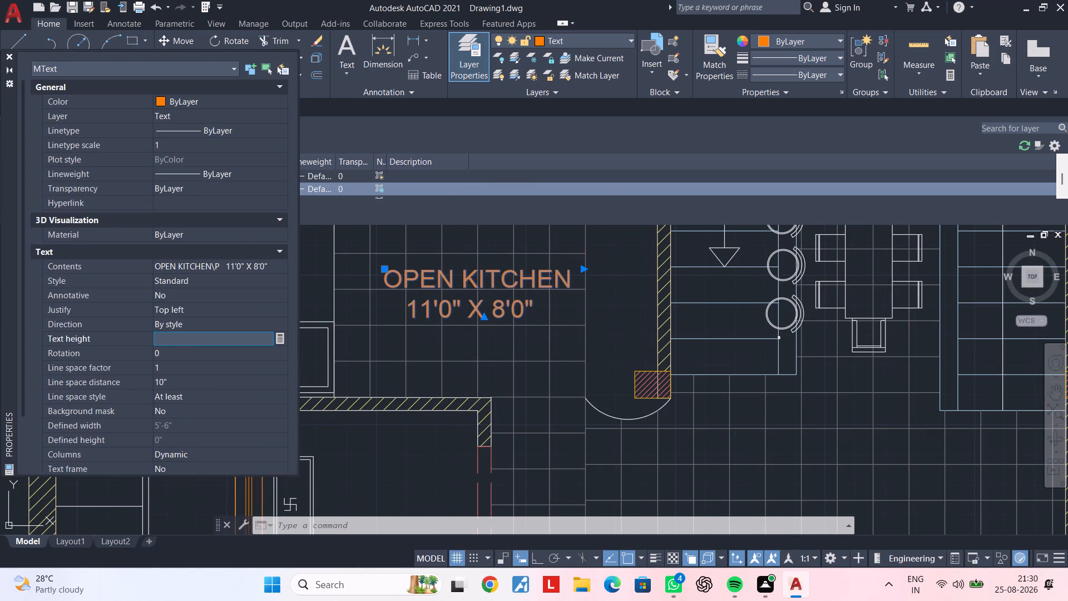
type("8\"")
key("Return")
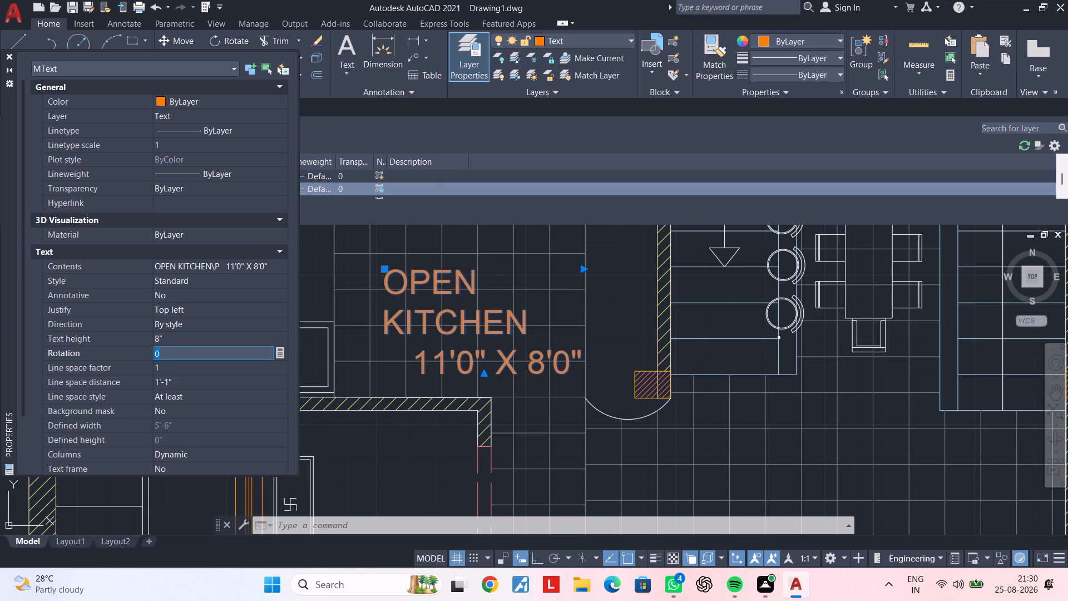
left_click(9, 56)
key("Escape")
key("Escape")
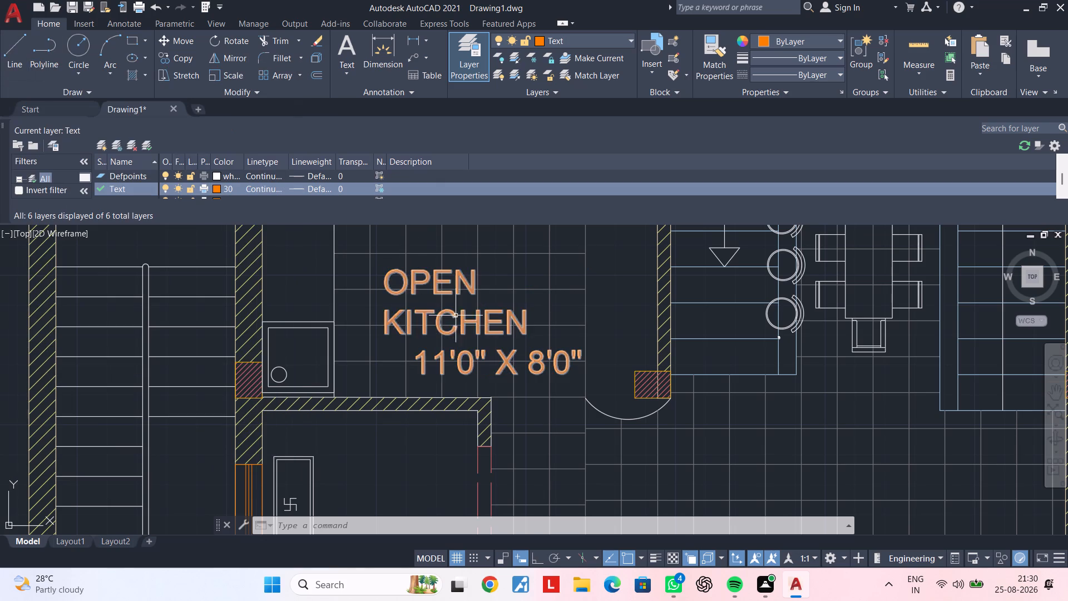
Widen the enlarged label's text frame until OPEN KITCHEN fits on a single line.
left_click(424, 320)
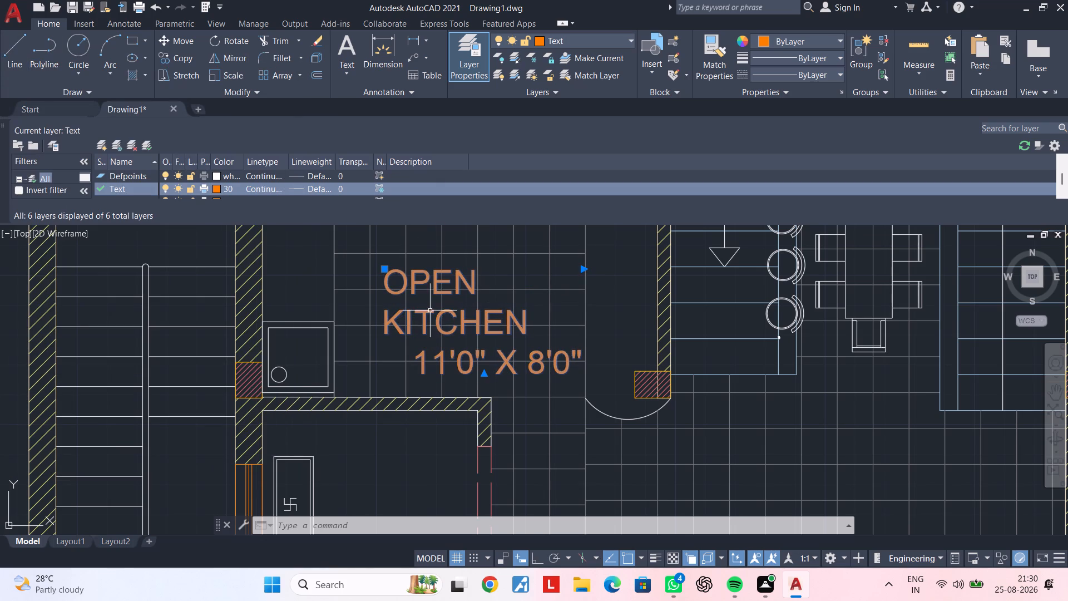
double_click(423, 314)
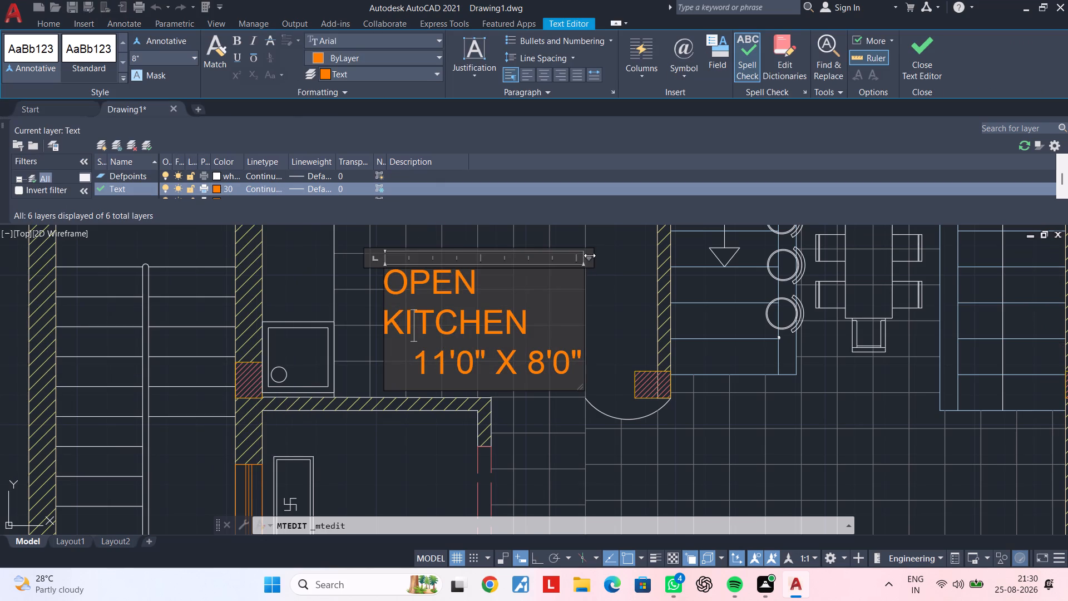
left_click_drag(590, 255, 647, 253)
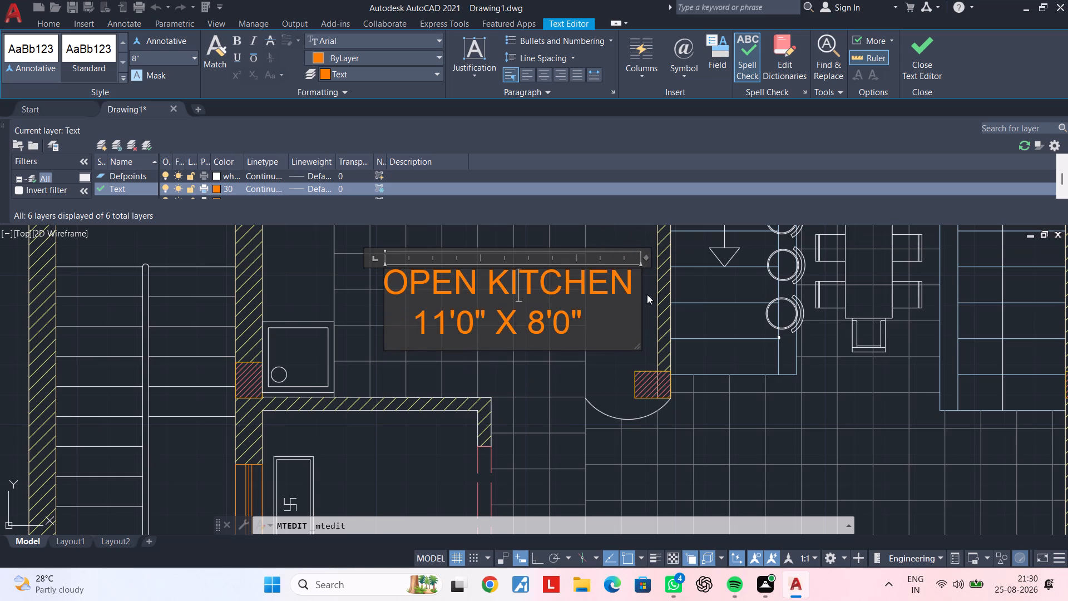
left_click(626, 358)
key("Escape")
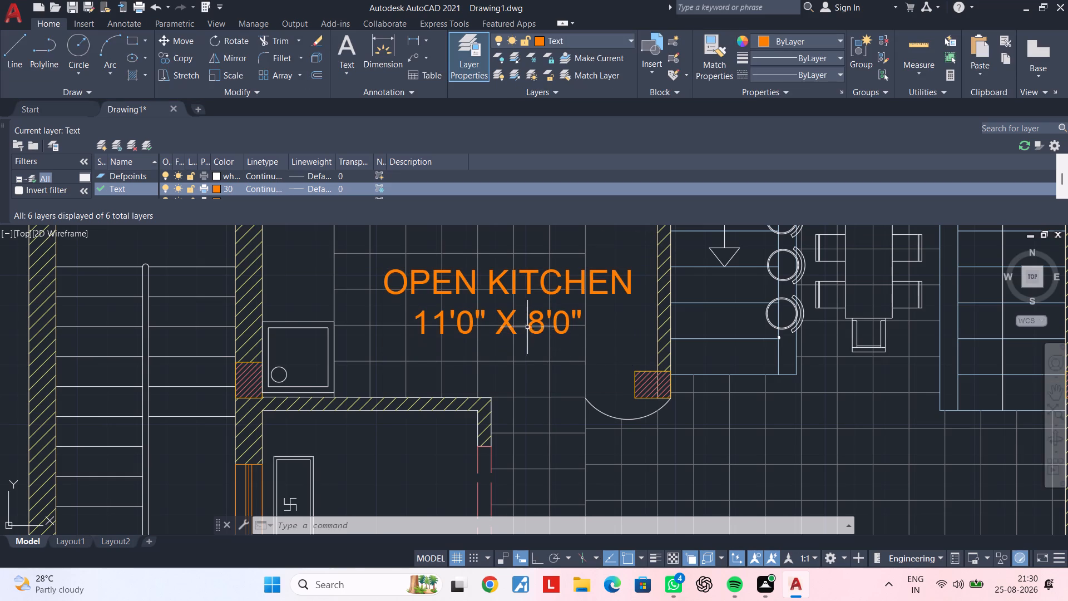
Move the OPEN KITCHEN label left so it is centred on the tiled kitchen floor.
left_click(533, 326)
left_click(587, 377)
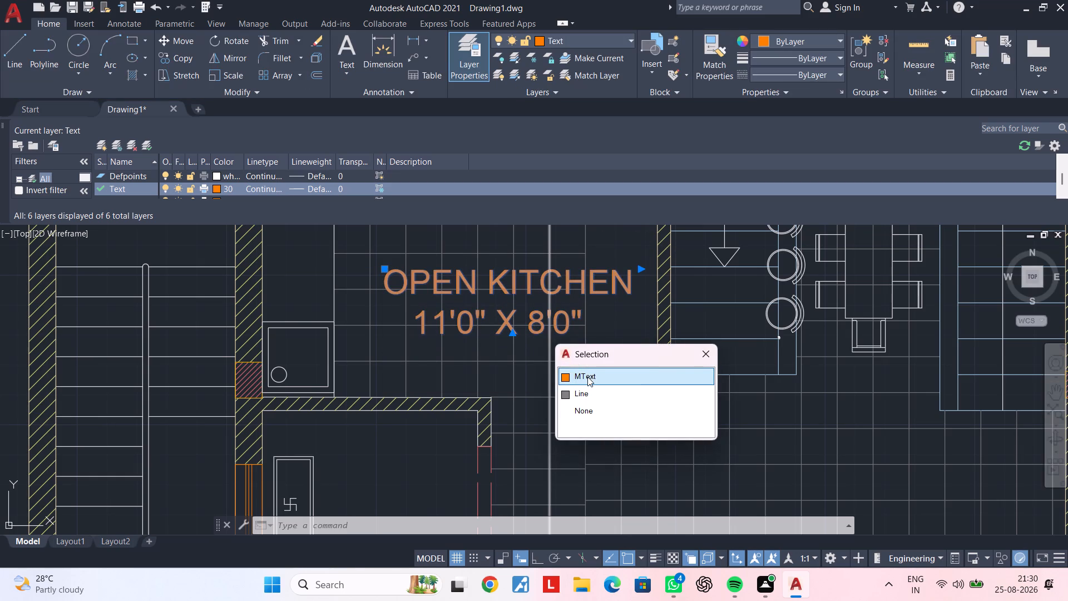
key("m")
key("space")
left_click(558, 331)
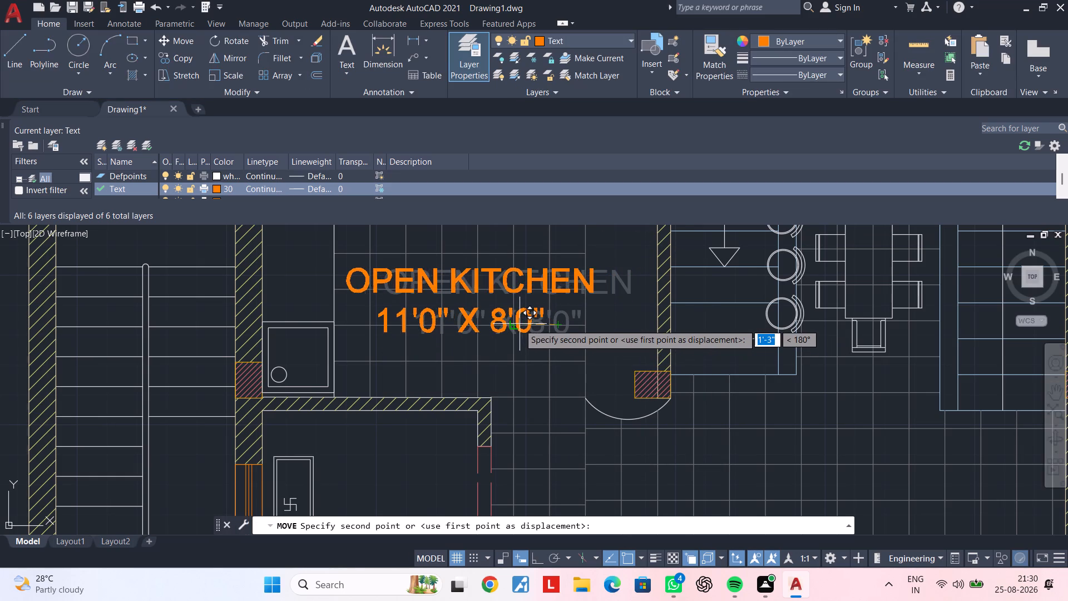
left_click(514, 323)
Copy the OPEN KITCHEN label onto the open floor below the dining table and stairs.
scroll(523, 331, "down", 2)
middle_click_drag(554, 342, 551, 322)
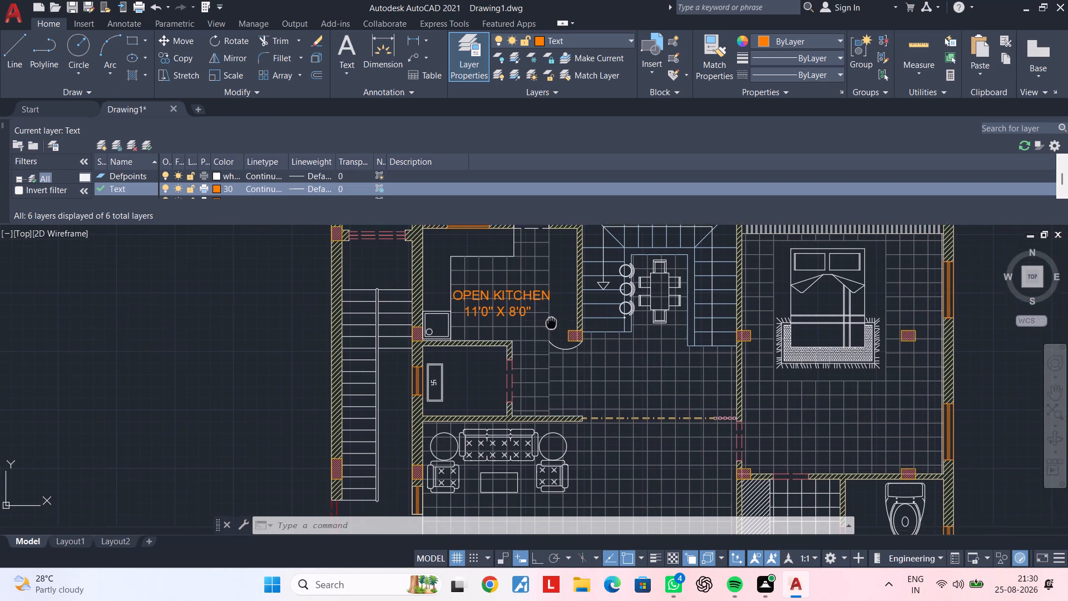
key("Escape")
middle_click_drag(551, 322, 551, 320)
key("Escape")
left_click(521, 307)
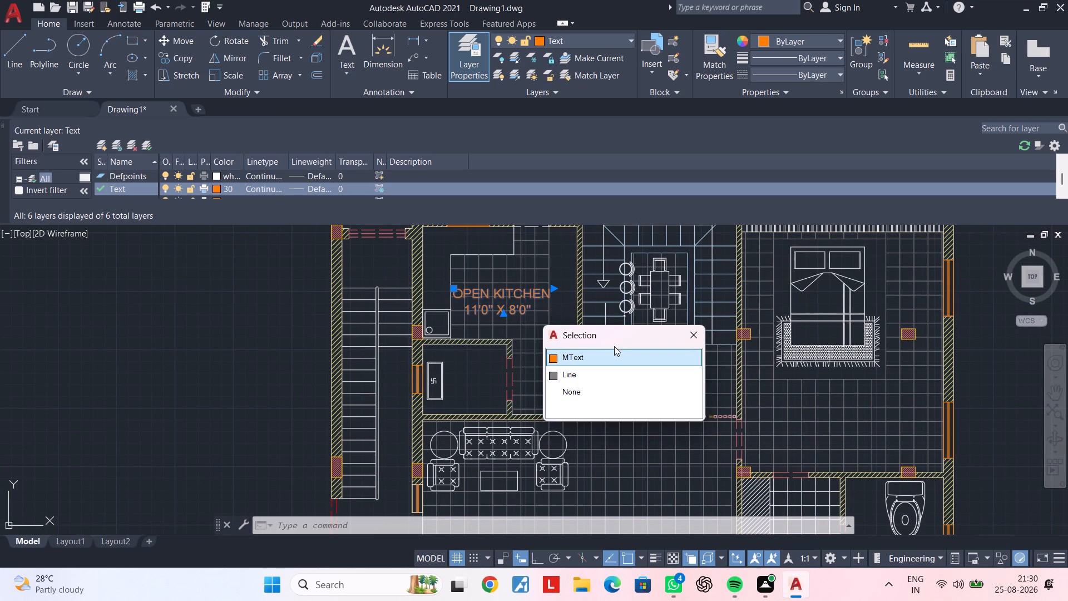
key("c")
key("o")
left_click(600, 350)
key("c")
key("o")
key("space")
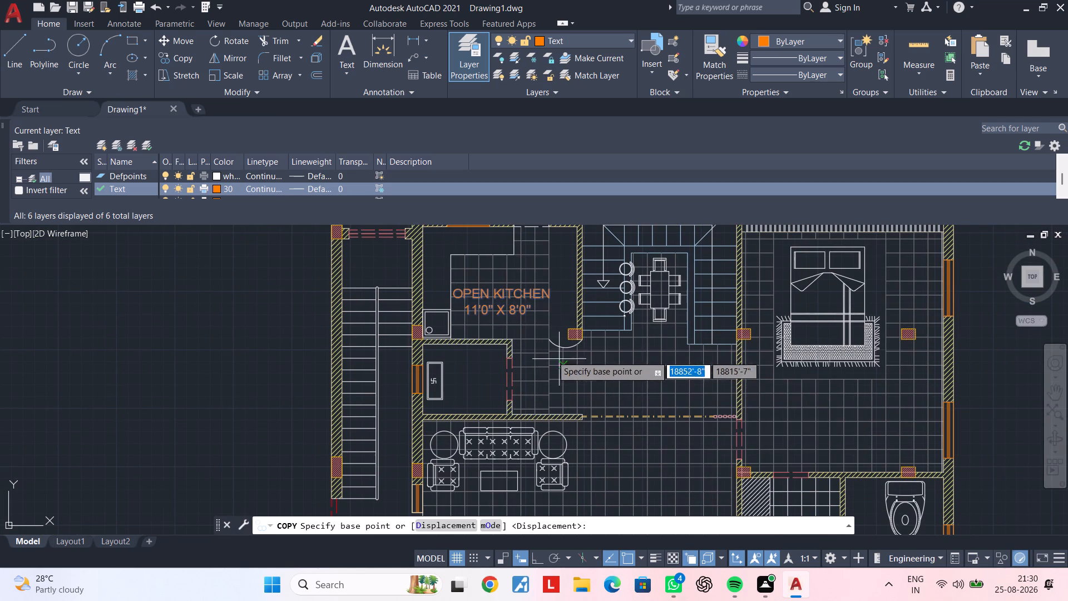
left_click(502, 298)
scroll(661, 358, "up", 2)
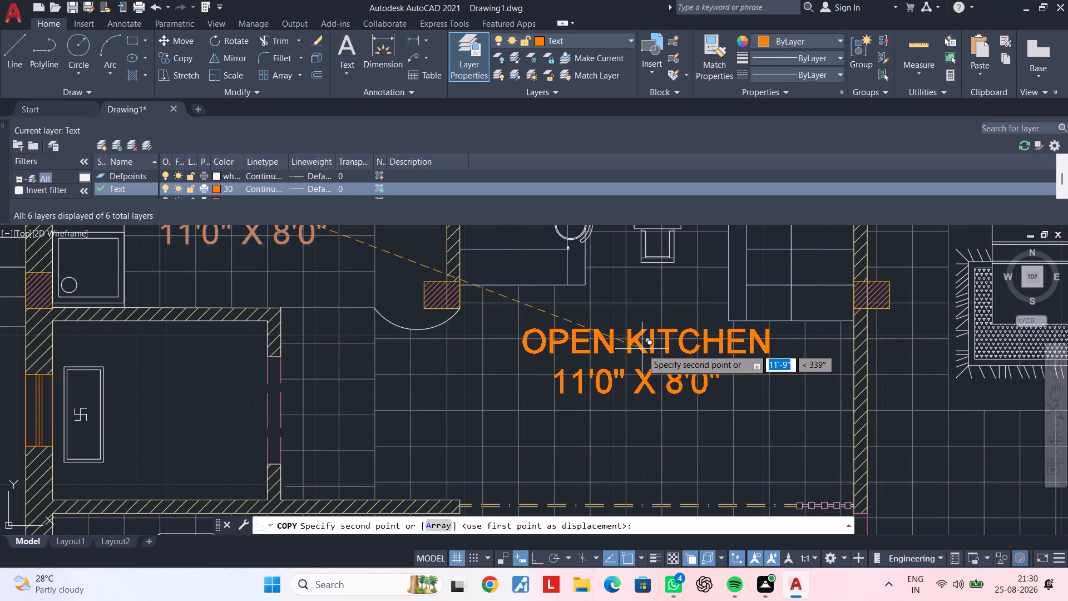
left_click(635, 349)
Place further copies of the label on the bedroom floor below the bed and in the living room above the long sofa.
scroll(692, 388, "down", 3)
middle_click_drag(692, 377, 664, 312)
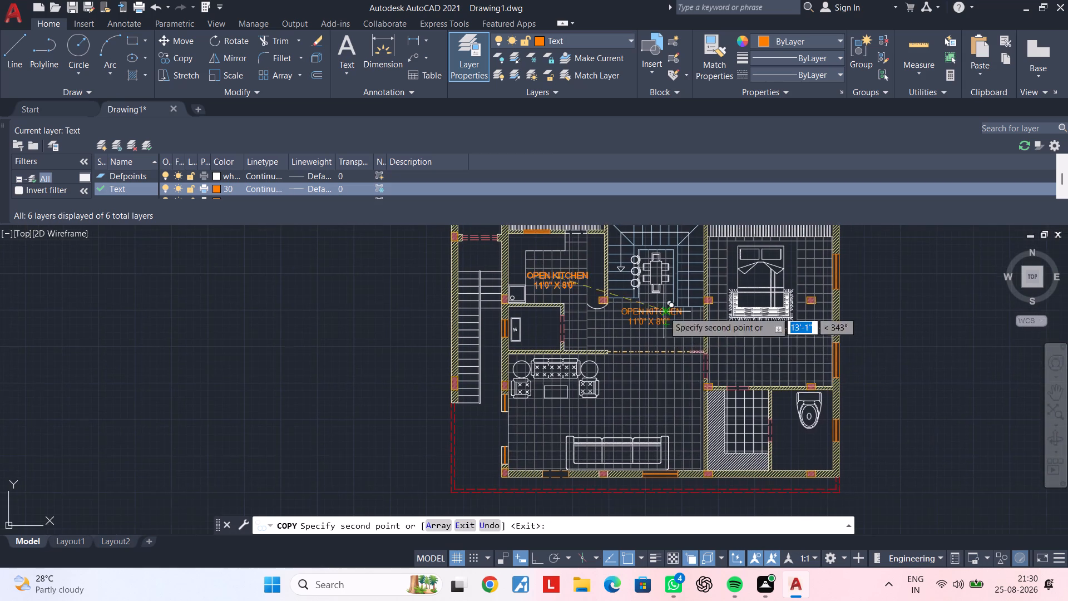
scroll(767, 345, "up", 2)
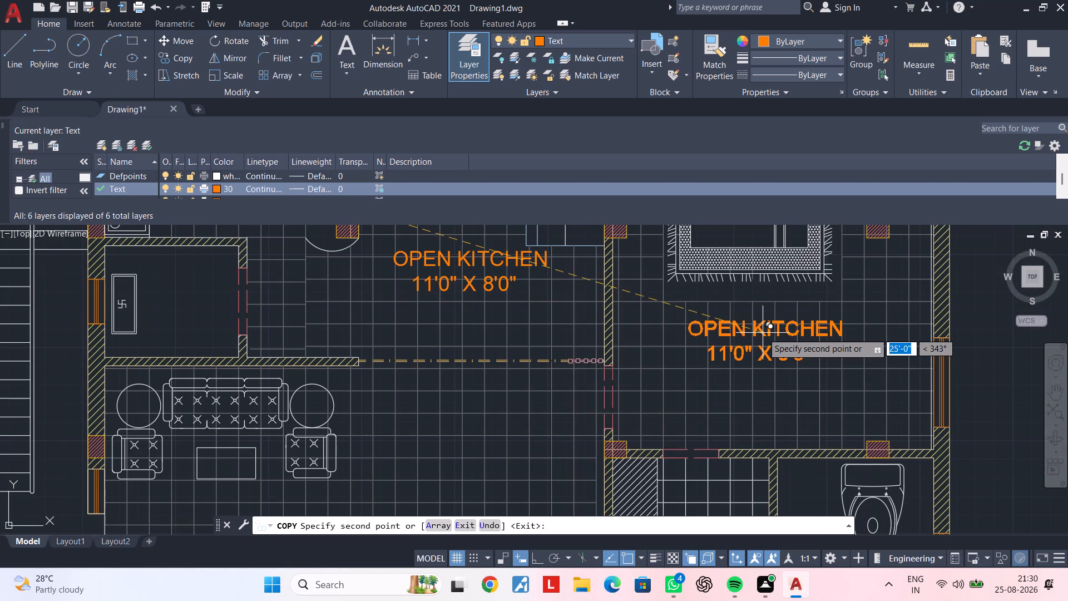
left_click(763, 333)
middle_click_drag(731, 367, 931, 246)
middle_click_drag(639, 396, 717, 371)
scroll(669, 382, "down", 1)
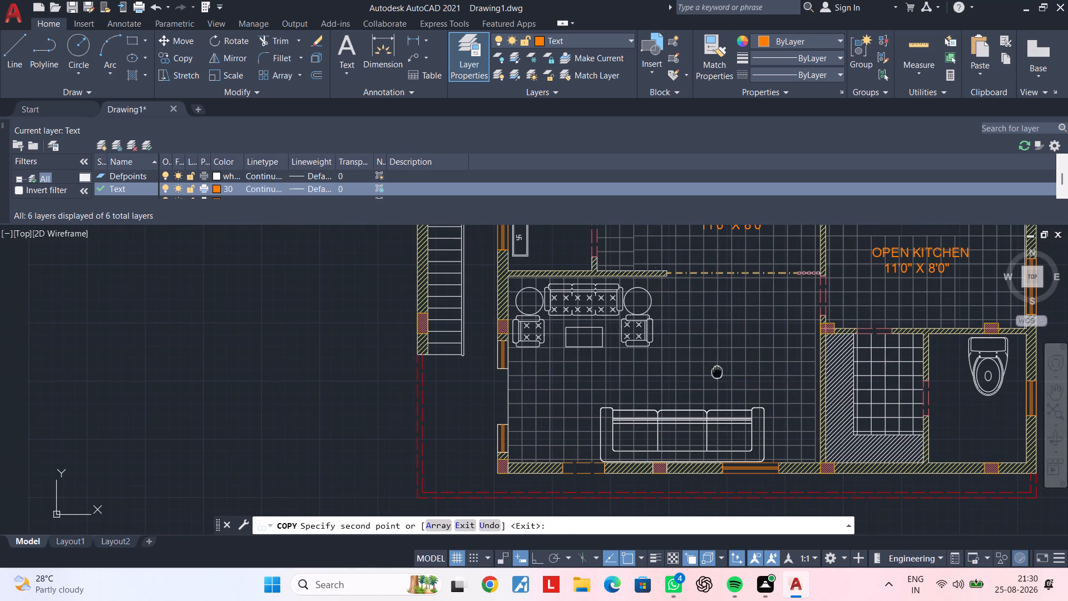
scroll(681, 378, "up", 1)
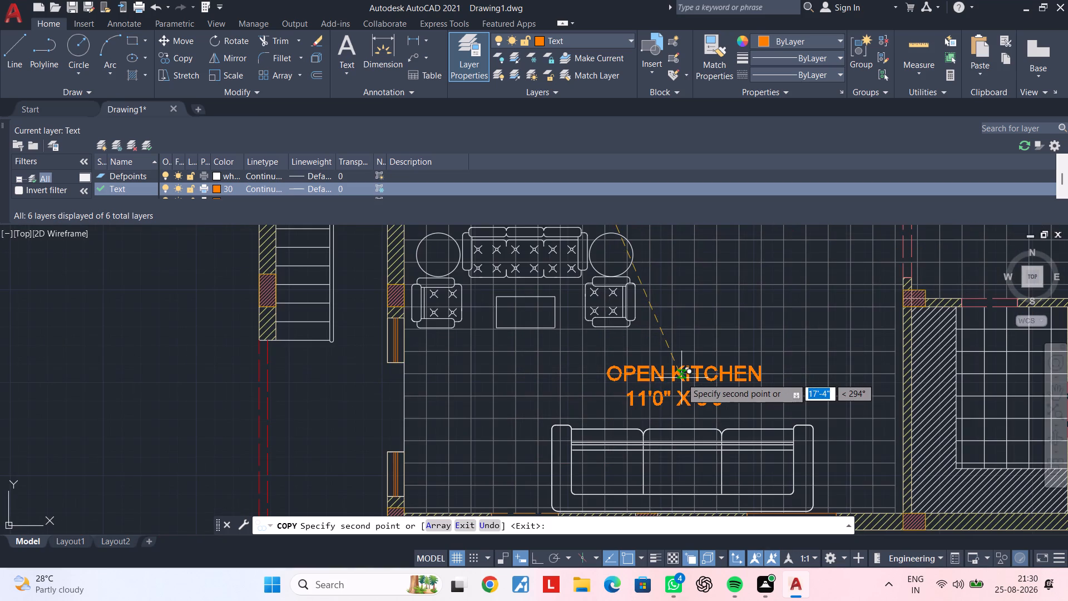
left_click(681, 370)
Copy the OPEN KITCHEN label into the toilet room below the WC and finish copying.
middle_click_drag(780, 371, 482, 380)
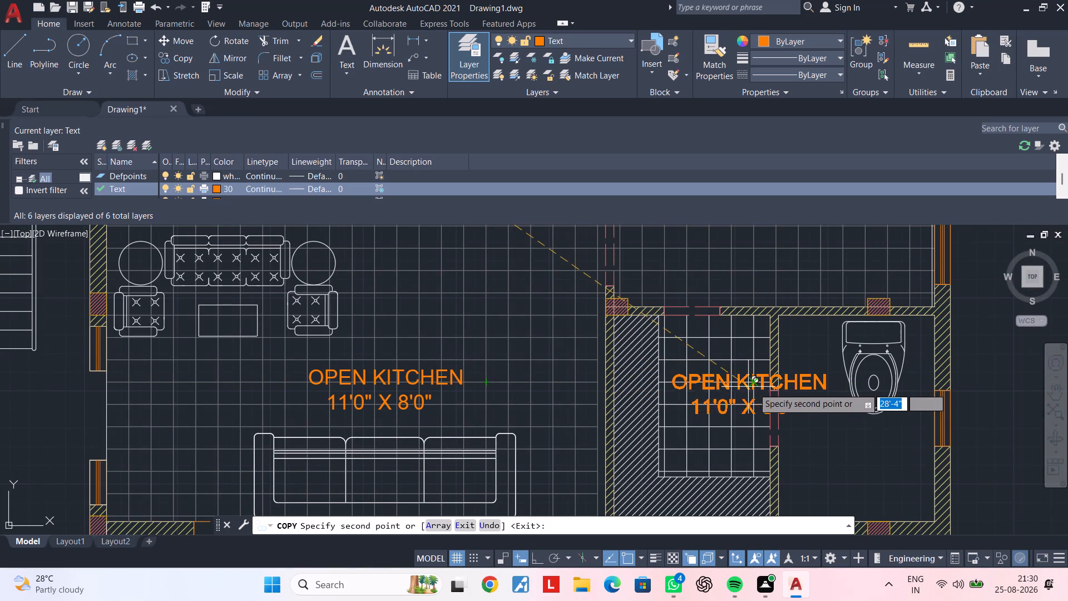
middle_click_drag(767, 391, 660, 347)
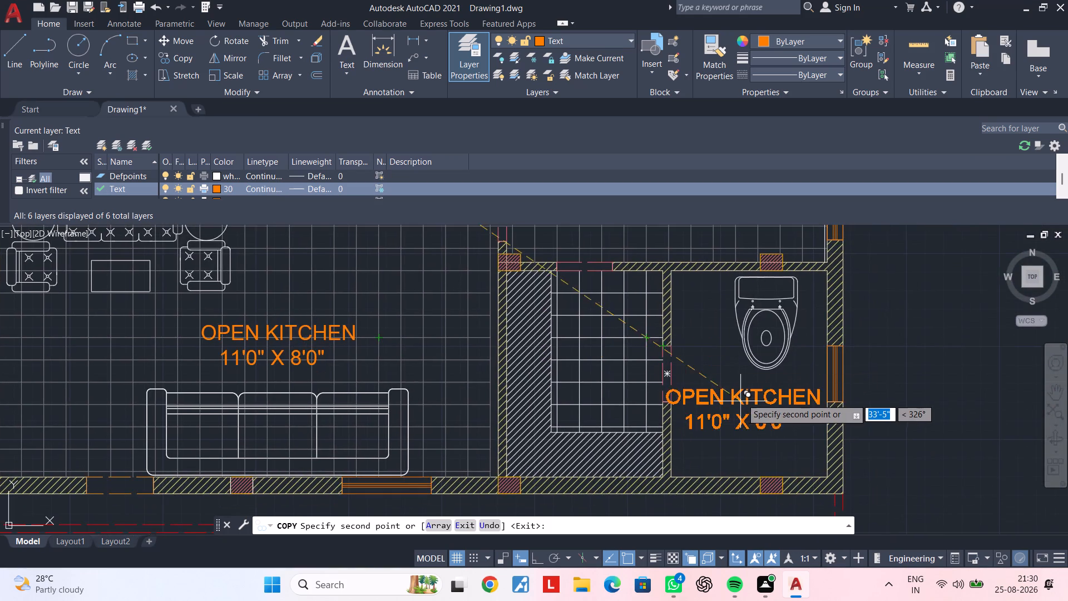
scroll(741, 398, "up", 1)
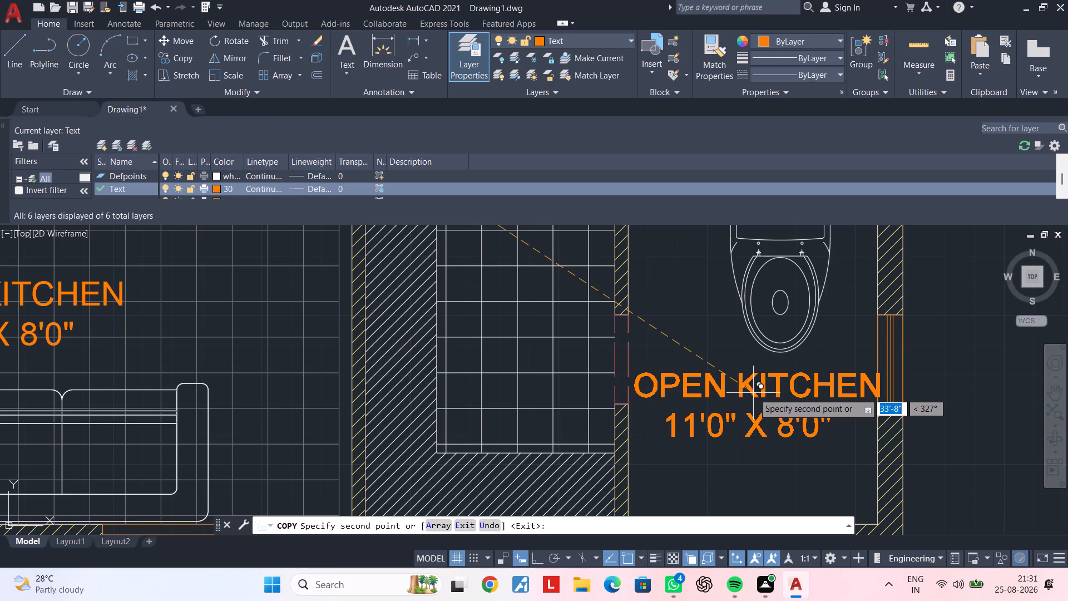
left_click(753, 393)
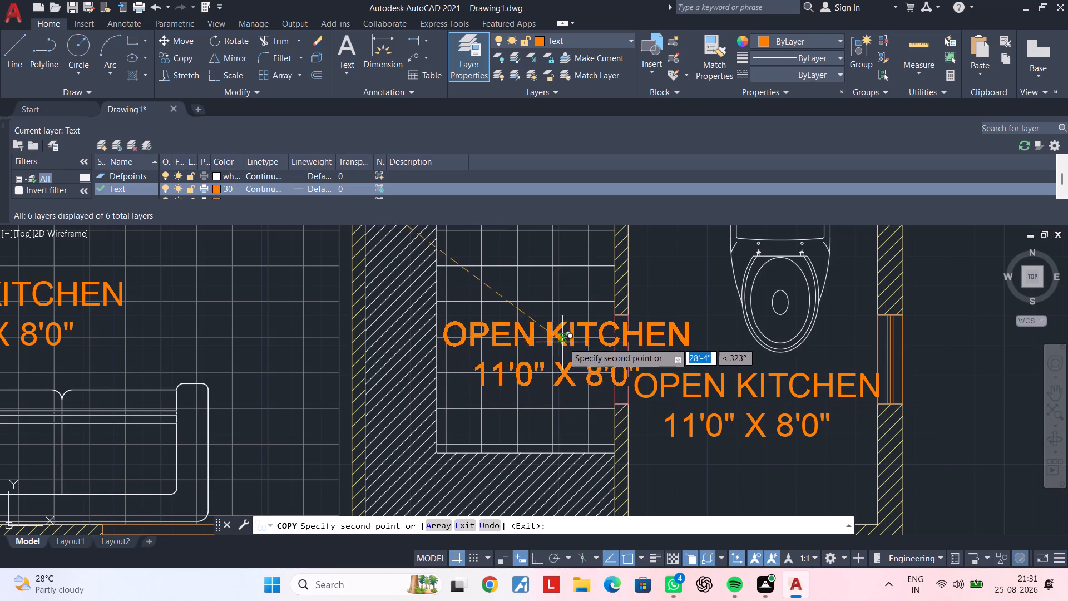
key("grave")
key("Escape")
key("Escape")
key("Escape")
Replace the whole text of the label below the dining table and stairs with DINING.
scroll(572, 351, "down", 3)
middle_click_drag(584, 363, 632, 472)
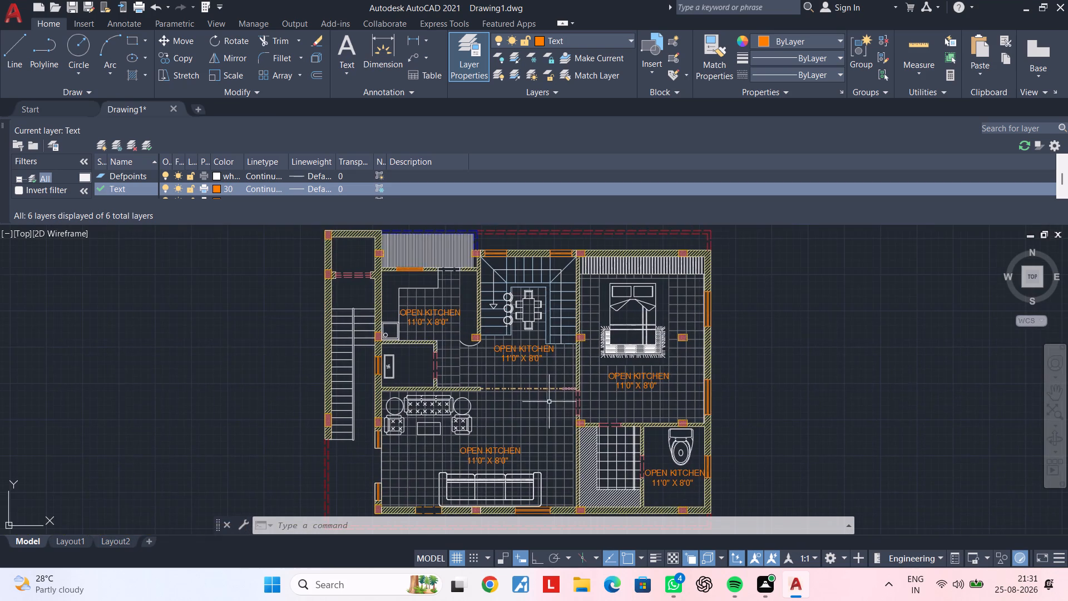
scroll(505, 343, "up", 3)
scroll(542, 372, "up", 1)
middle_click_drag(621, 374, 568, 352)
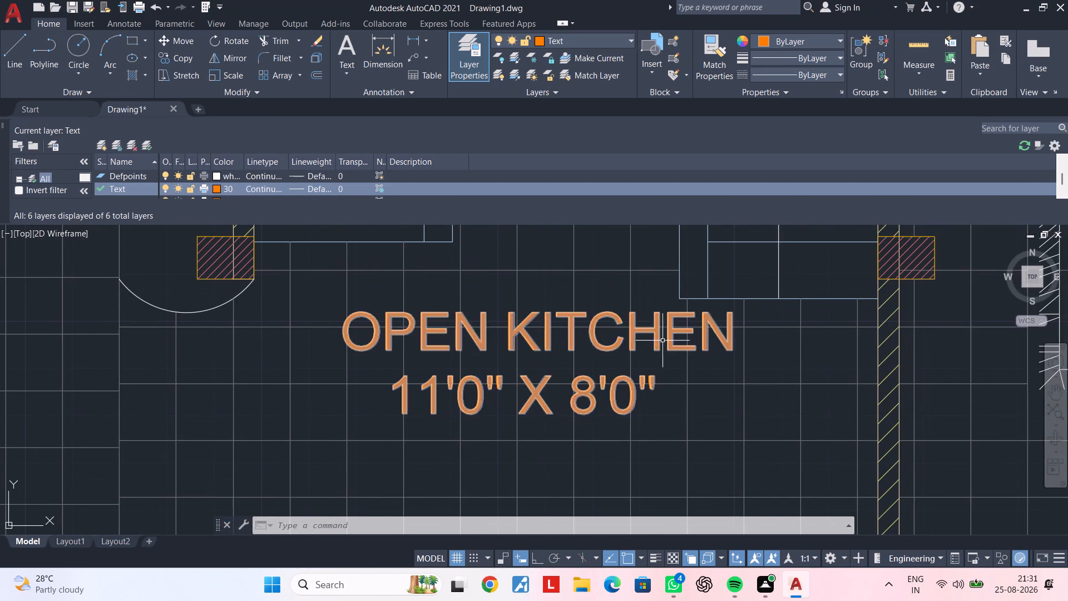
double_click(674, 340)
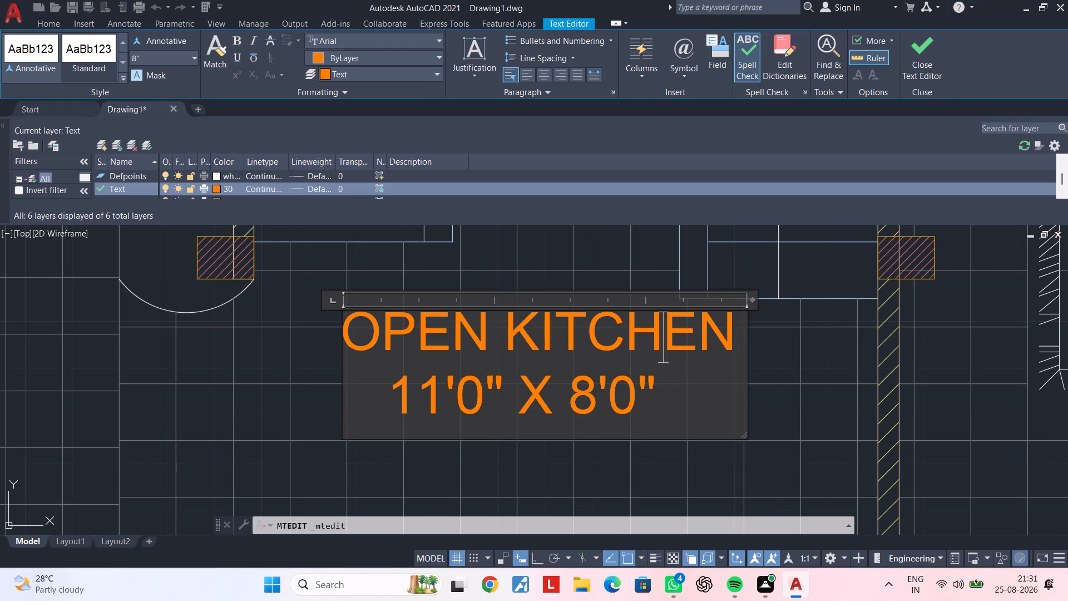
left_click(683, 399)
key("BackSpace")
key("BackSpace")
key("BackSpace")
key("BackSpace")
key("BackSpace")
key("BackSpace")
key("BackSpace")
key("BackSpace")
key("BackSpace")
key("BackSpace")
key("BackSpace")
key("BackSpace")
key("BackSpace")
key("BackSpace")
key("BackSpace")
key("BackSpace")
key("BackSpace")
key("BackSpace")
key("BackSpace")
key("BackSpace")
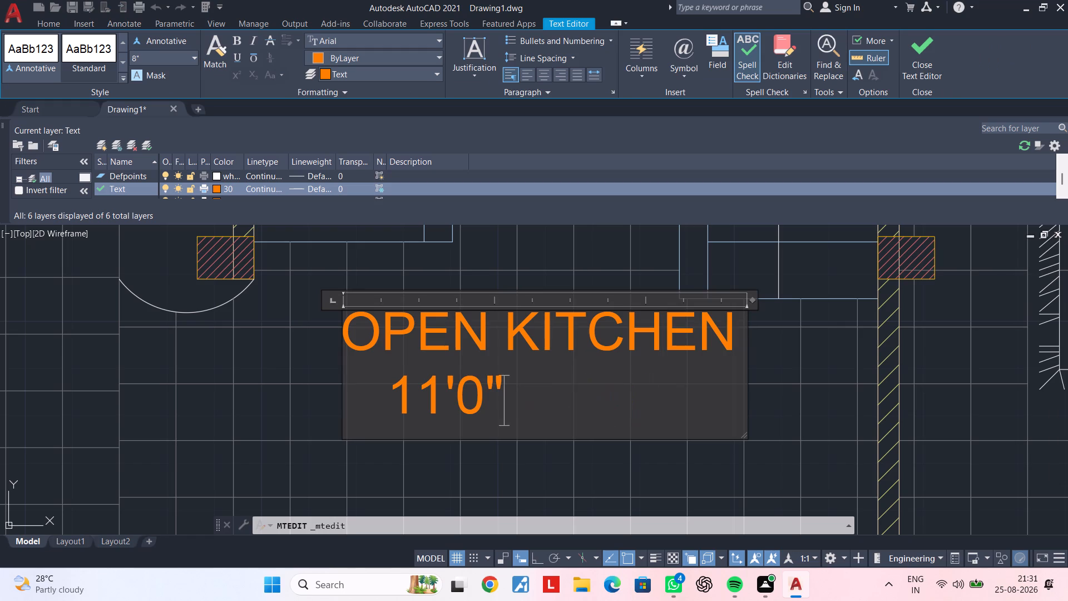
type("DI")
type("NING")
key("Return")
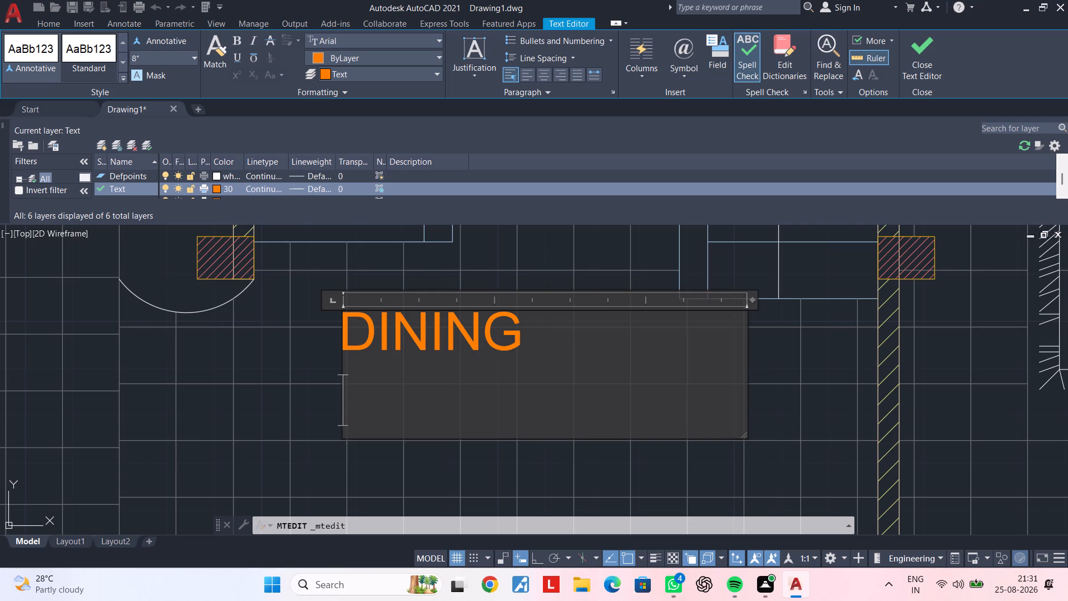
key("BackSpace")
Indent DINING by four spaces within its text frame.
key("Left")
key("Left")
key("Left")
key("Left")
key("Left")
key("Left")
key("Left")
key("Left")
key("Left")
key("Left")
key("Left")
key("space")
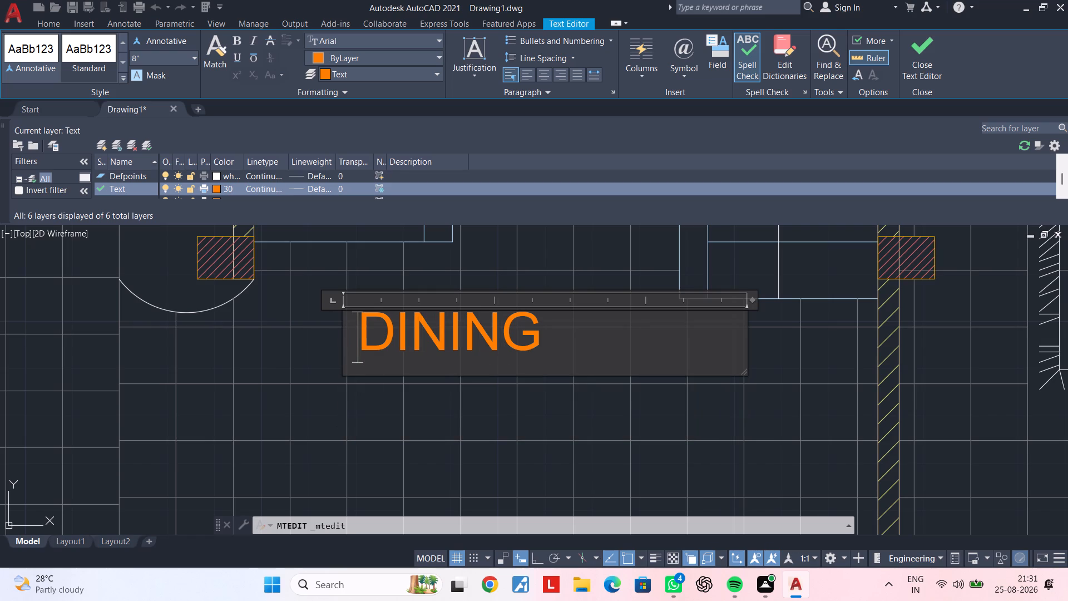
key("space")
key("space")
key("space")
key("Return")
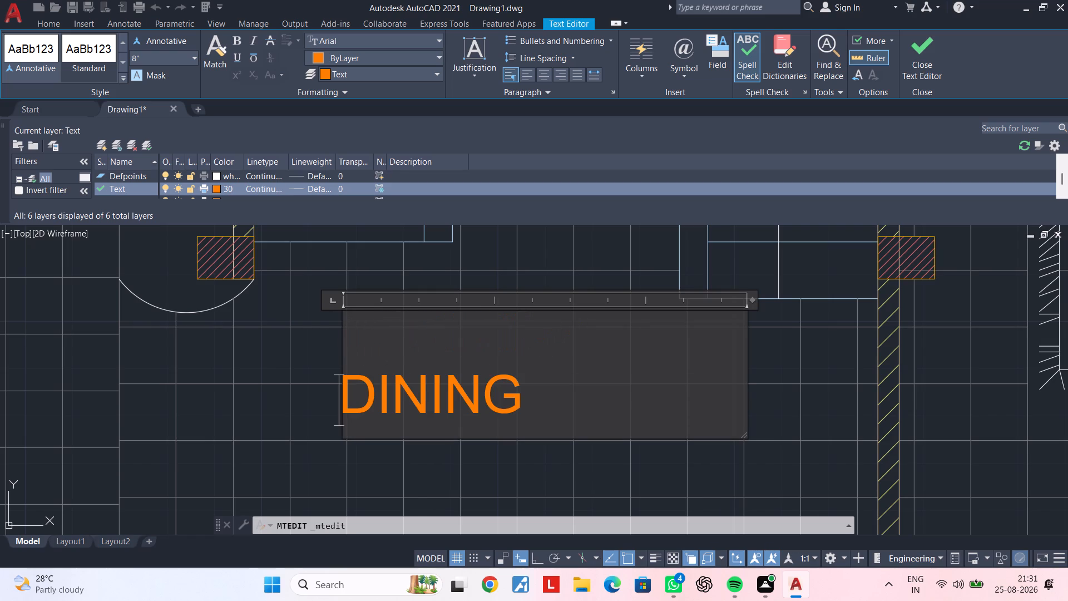
key("BackSpace")
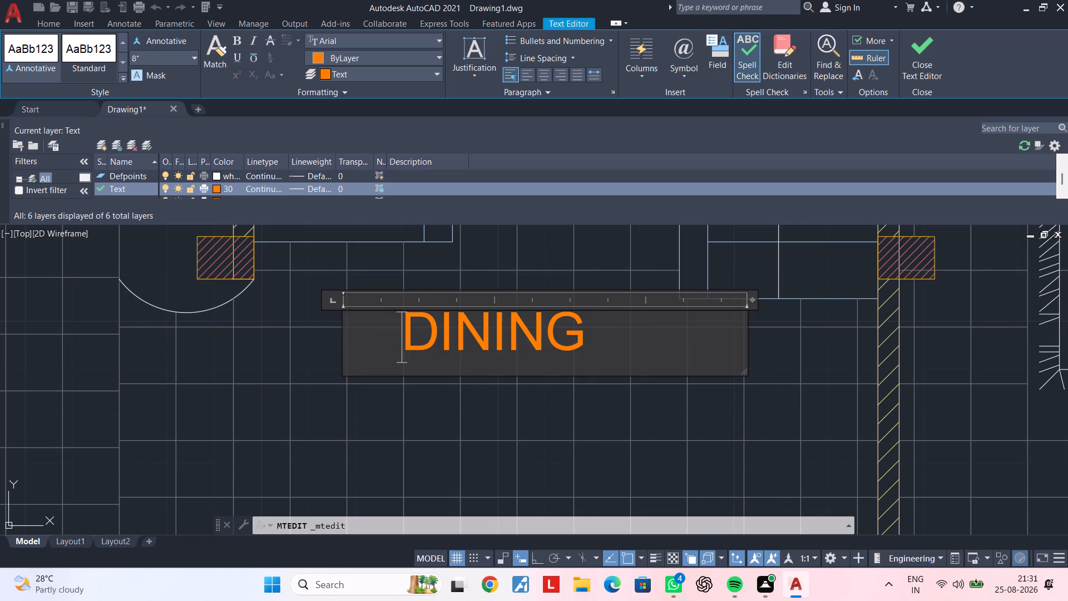
Add the size line 11'0" X 15'0" under DINING, indented by two spaces.
key("Right")
key("Right")
key("Right")
key("Right")
key("Right")
key("Right")
key("BackSpace")
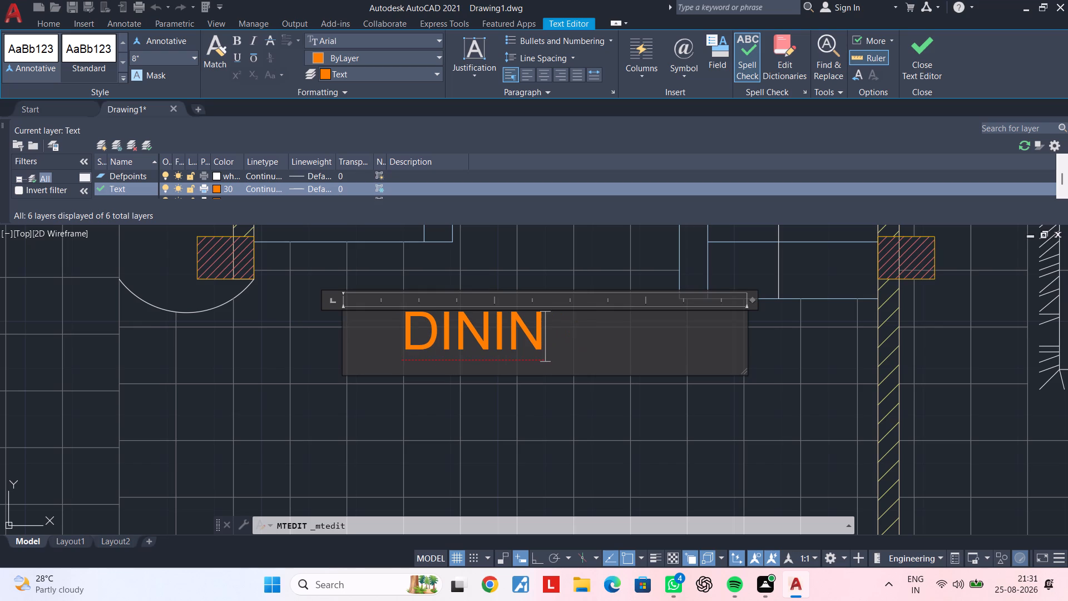
key("g")
key("Return")
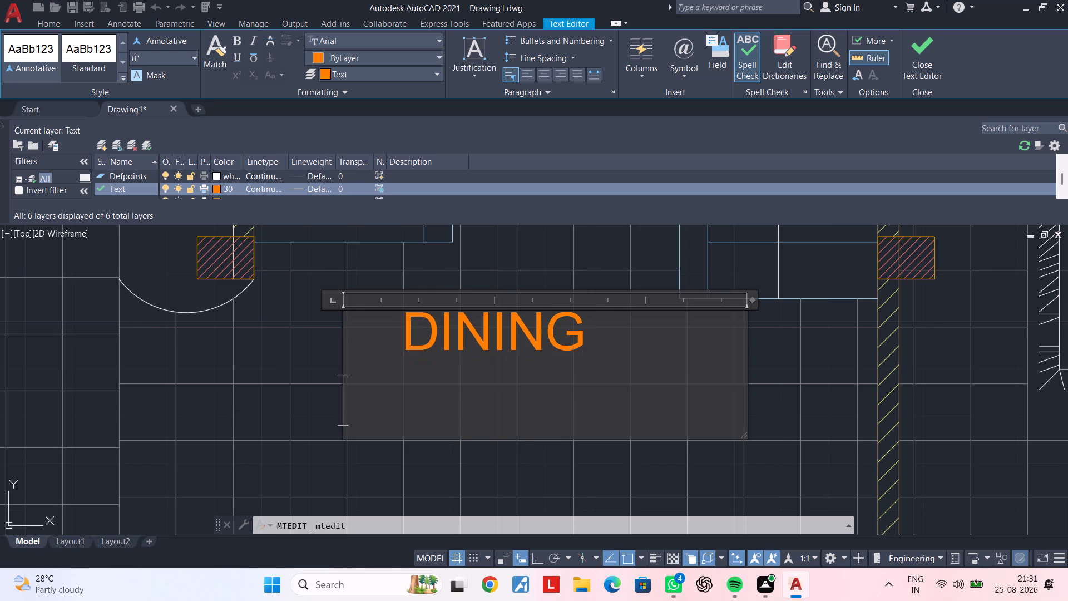
key("space")
key("space")
type("11'0\"")
key("space")
type("X")
key("space")
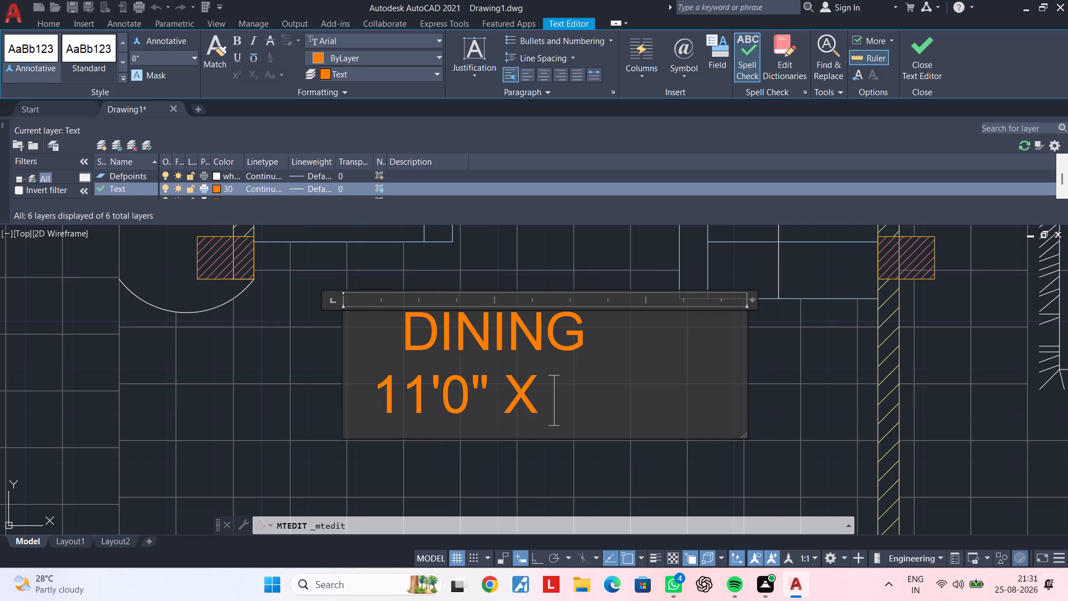
type("15'0\"")
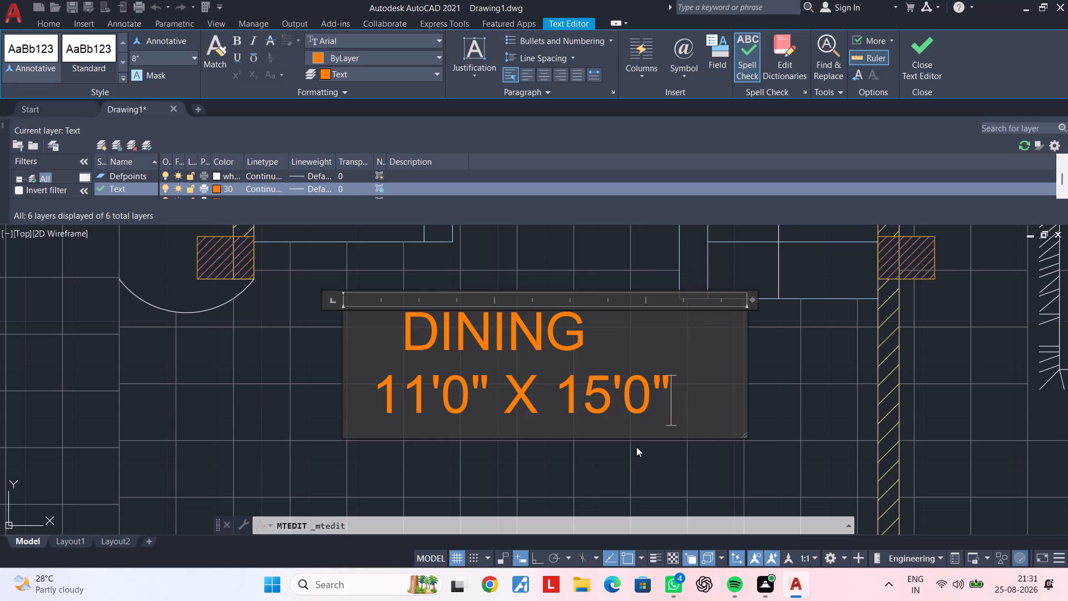
Indent DINING by one more space to centre it above its size line, and finish editing the label.
left_click(400, 343)
key("space")
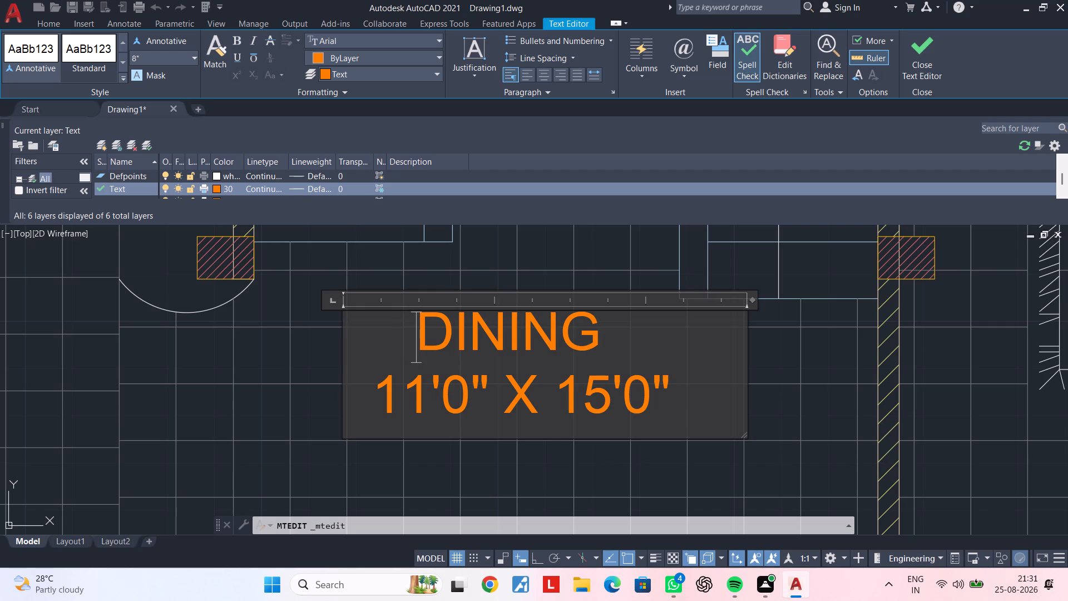
left_click(526, 465)
Replace the whole text of the bedroom label below the bed with M BED.
scroll(545, 458, "down", 2)
middle_click_drag(572, 419, 367, 351)
middle_click_drag(634, 422, 583, 376)
scroll(590, 383, "up", 1)
double_click(602, 352)
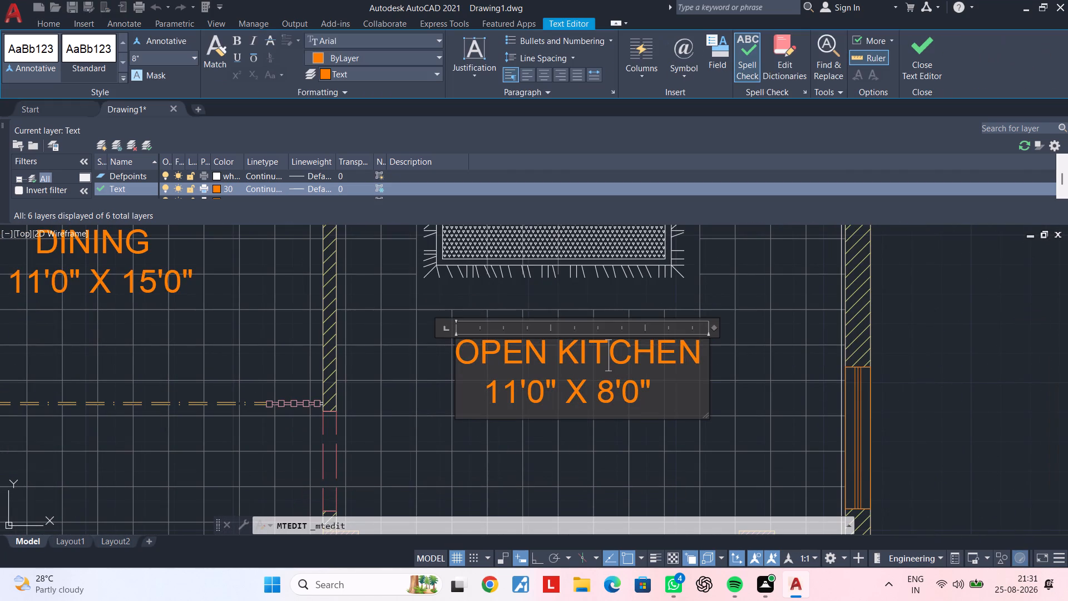
left_click(668, 393)
key("BackSpace")
key("BackSpace")
key("BackSpace")
key("BackSpace")
key("BackSpace")
key("BackSpace")
key("BackSpace")
key("BackSpace")
key("BackSpace")
key("BackSpace")
key("BackSpace")
key("BackSpace")
key("BackSpace")
key("BackSpace")
key("BackSpace")
key("BackSpace")
key("BackSpace")
key("BackSpace")
key("BackSpace")
key("BackSpace")
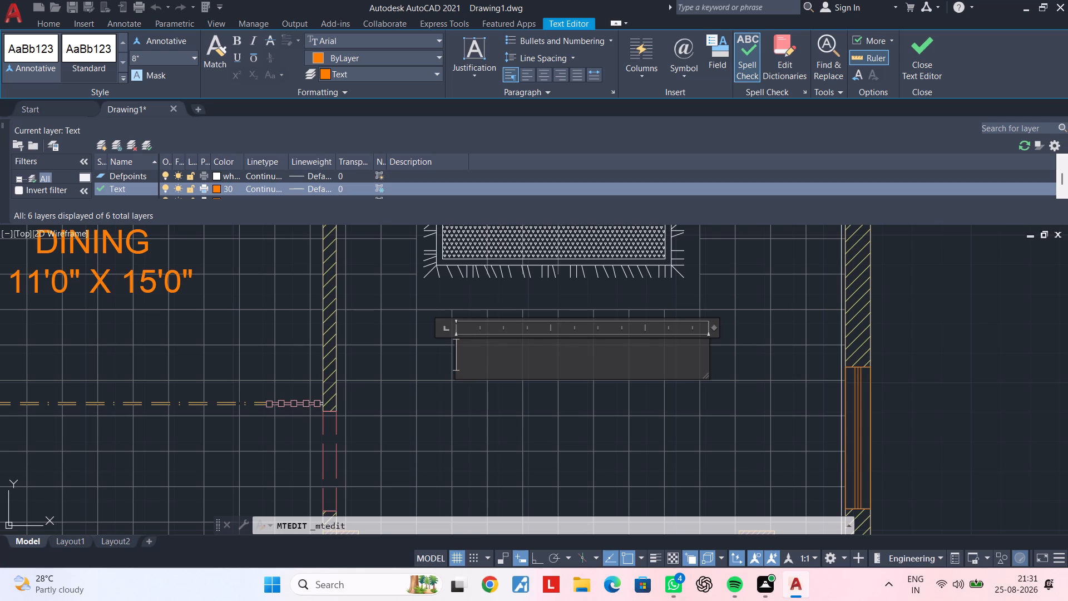
key("BackSpace")
key("BackSpace")
key("BackSpace")
key("BackSpace")
key("BackSpace")
key("BackSpace")
type("M")
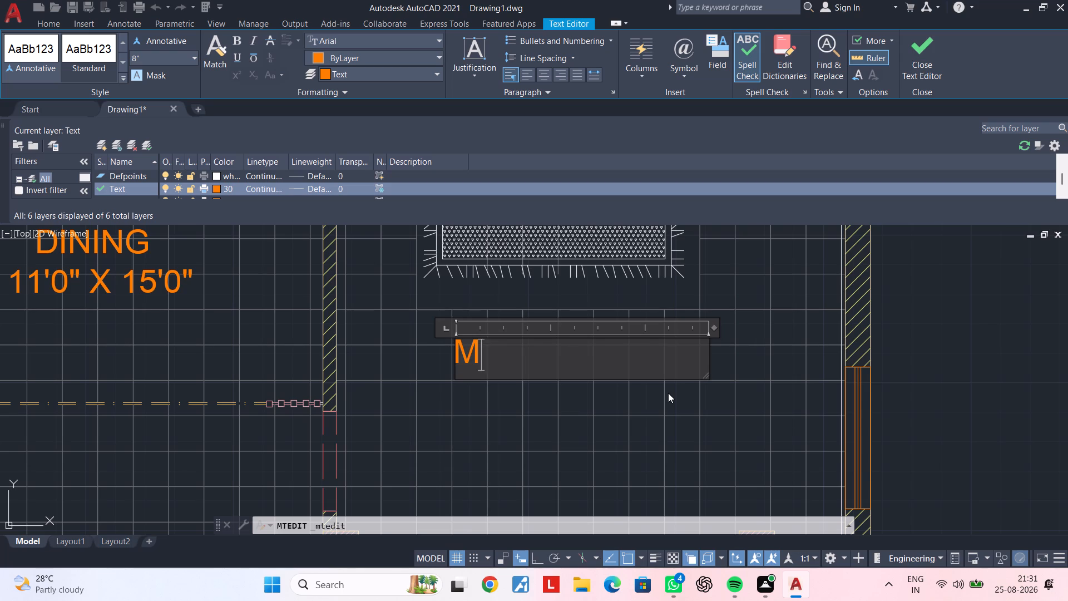
key("space")
type("BED")
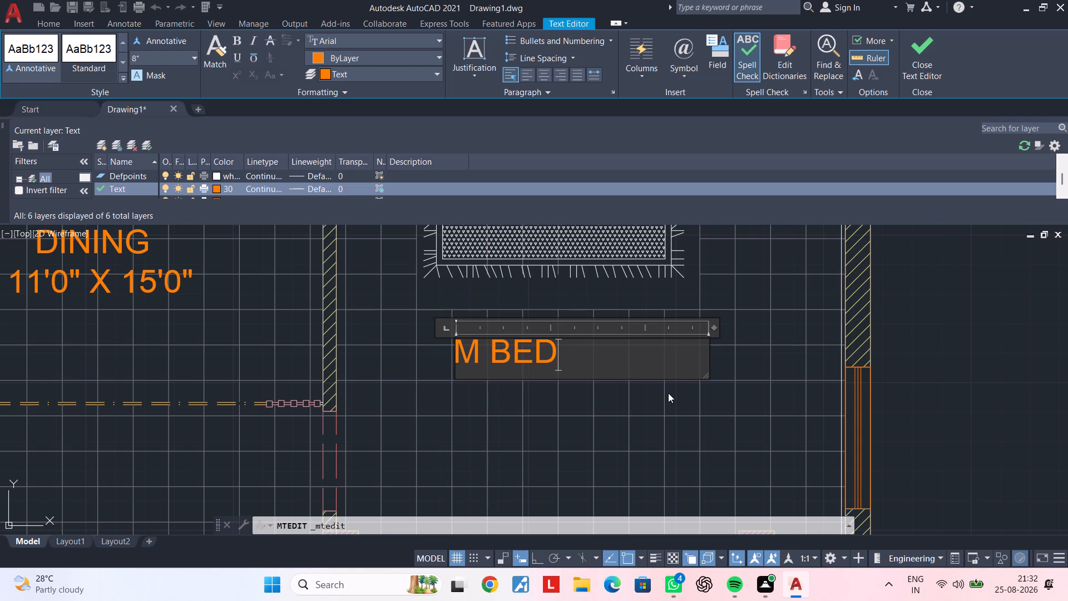
Indent M BED by four spaces within its text frame.
key("Left")
key("Left")
key("Left")
key("Left")
key("Left")
key("Left")
key("space")
key("space")
key("space")
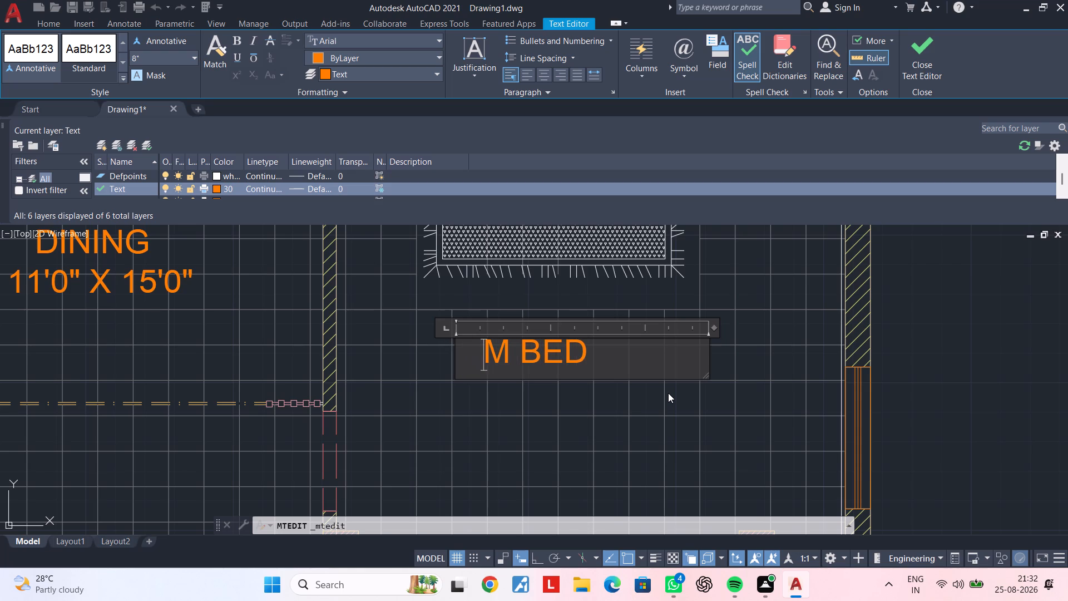
key("space")
key("Right")
key("Right")
key("Right")
key("Right")
key("Right")
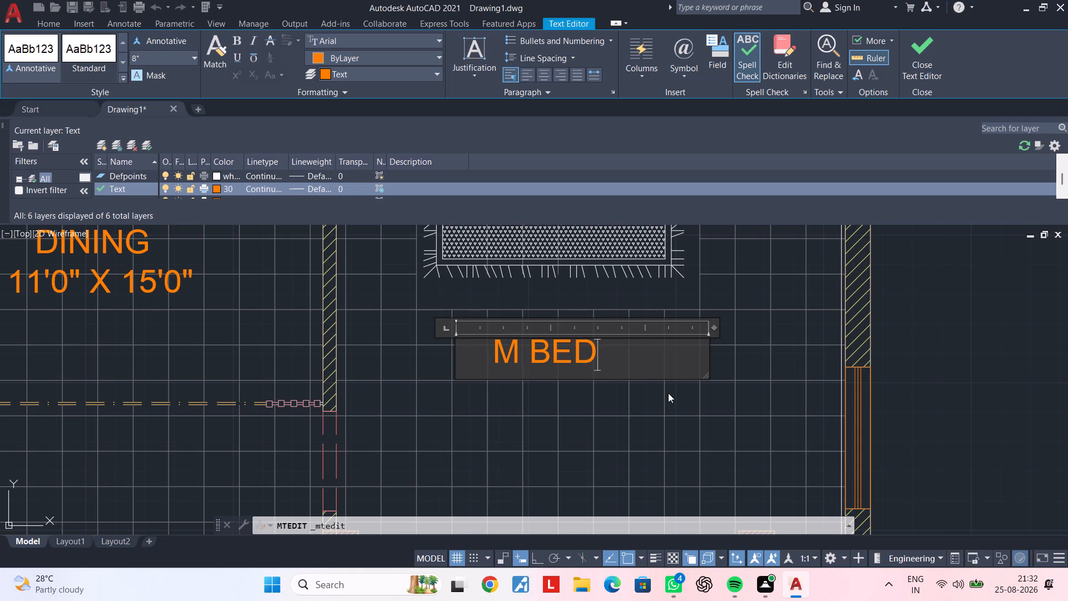
Add the size text 14'4.5" X 19'1.5" under M BED, indented by two spaces.
key("Return")
key("space")
key("space")
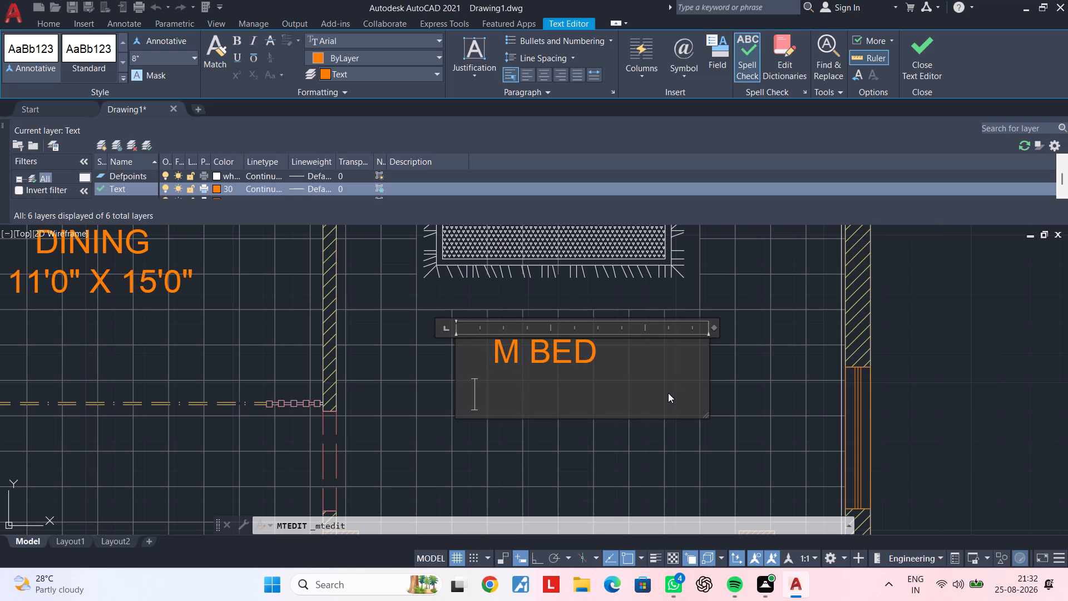
type("14")
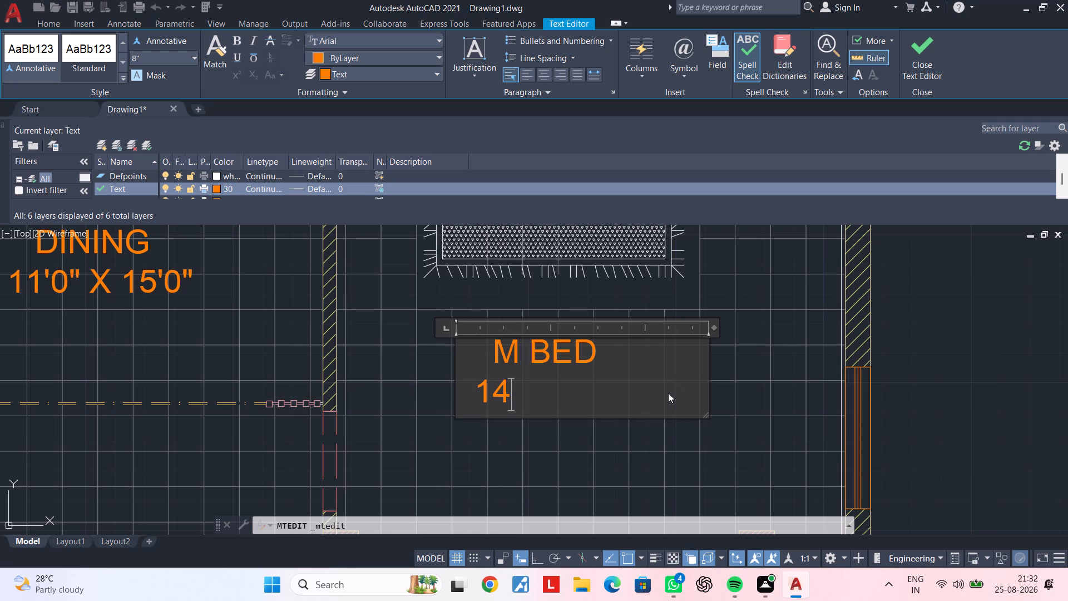
type("'4.5\"")
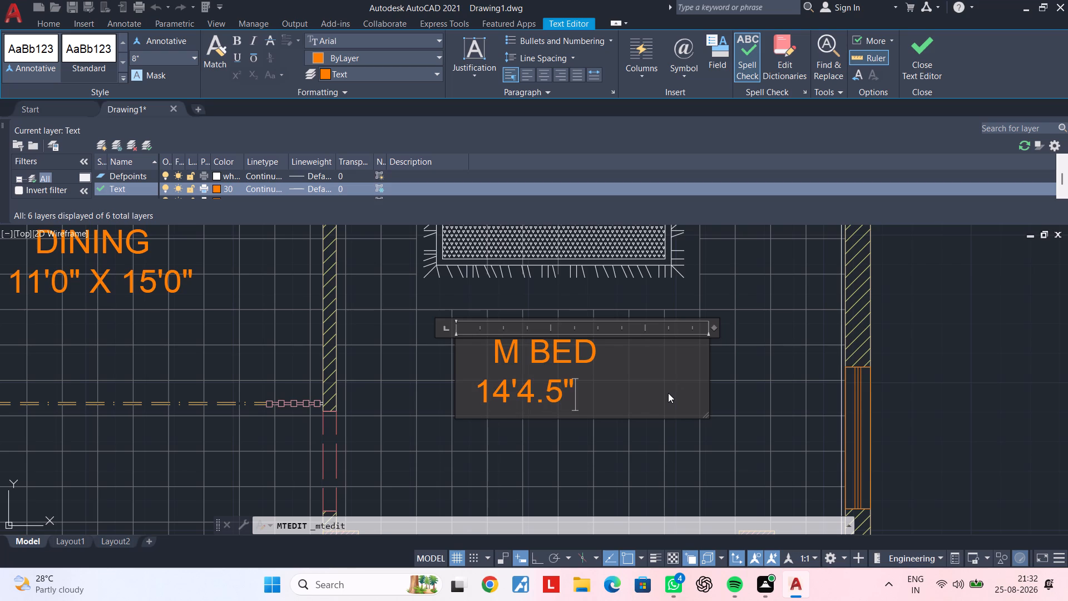
key("space")
type("X")
key("space")
type("19")
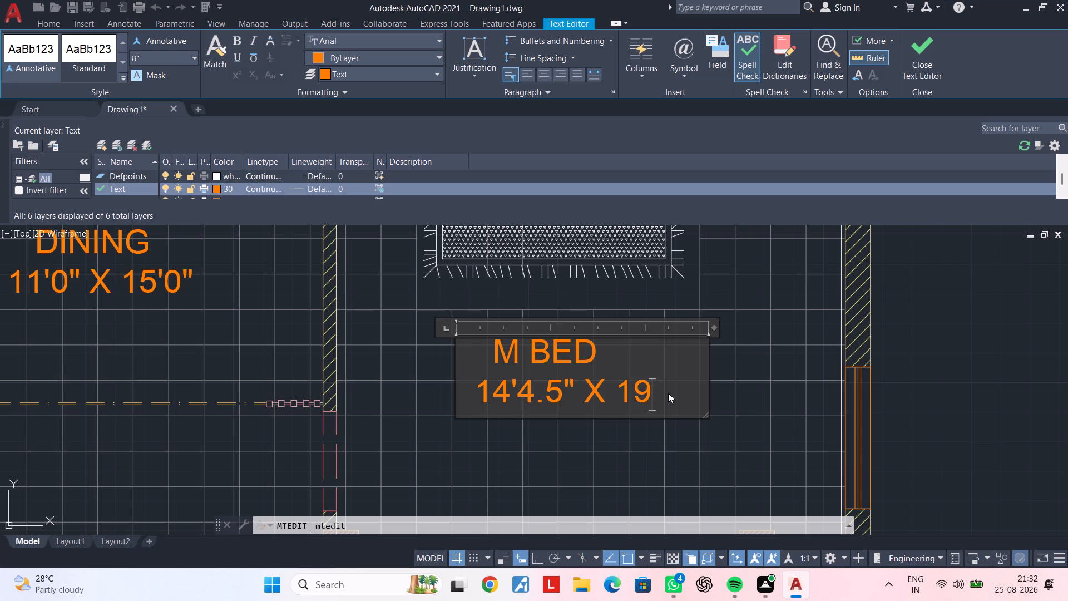
type("'1.5")
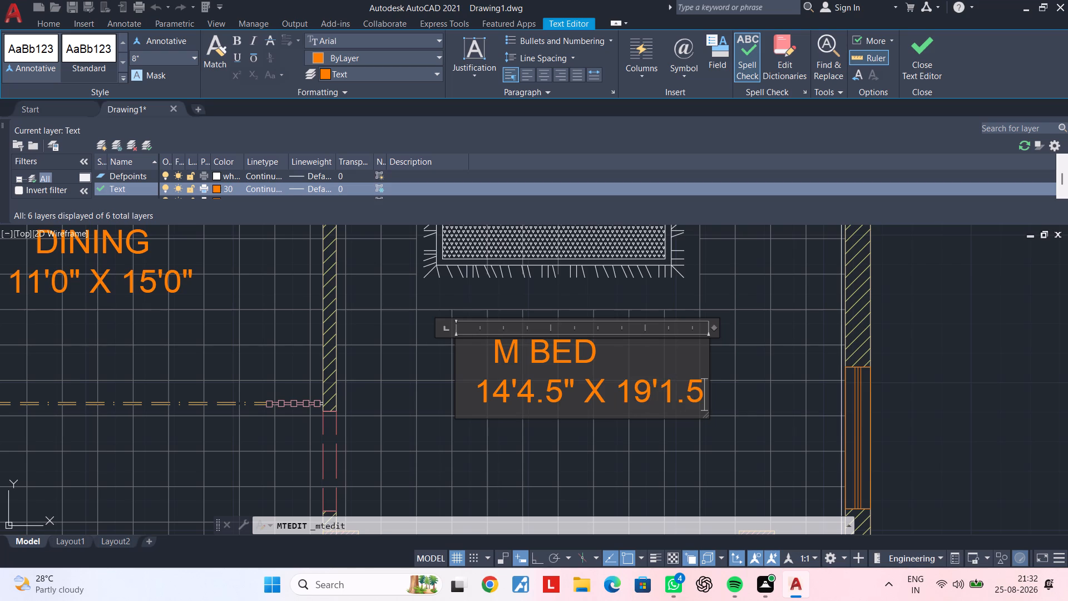
key("shift+quotedbl")
key("Return")
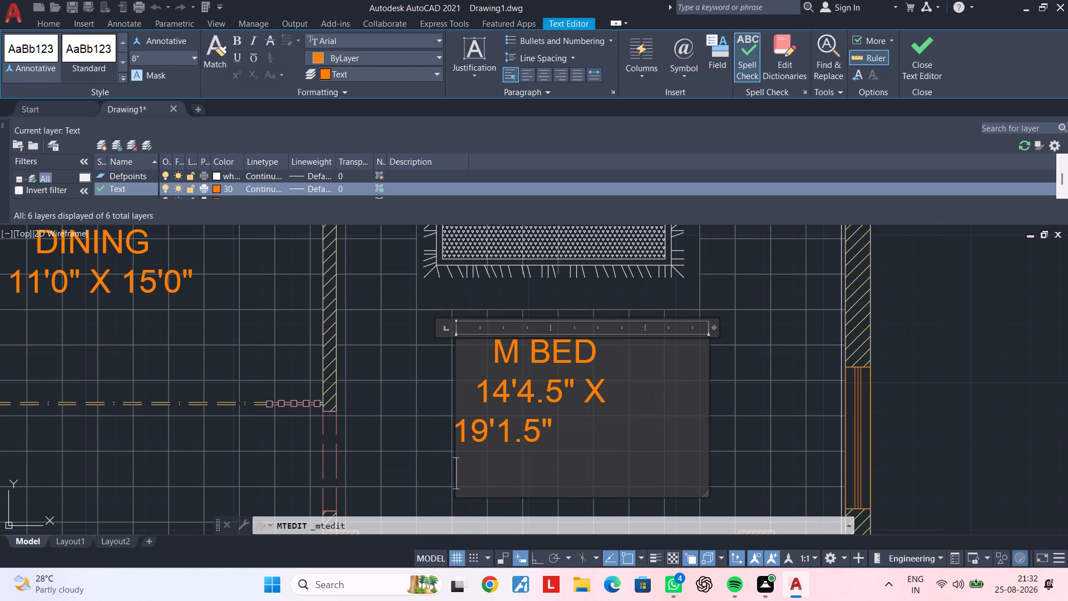
key("BackSpace")
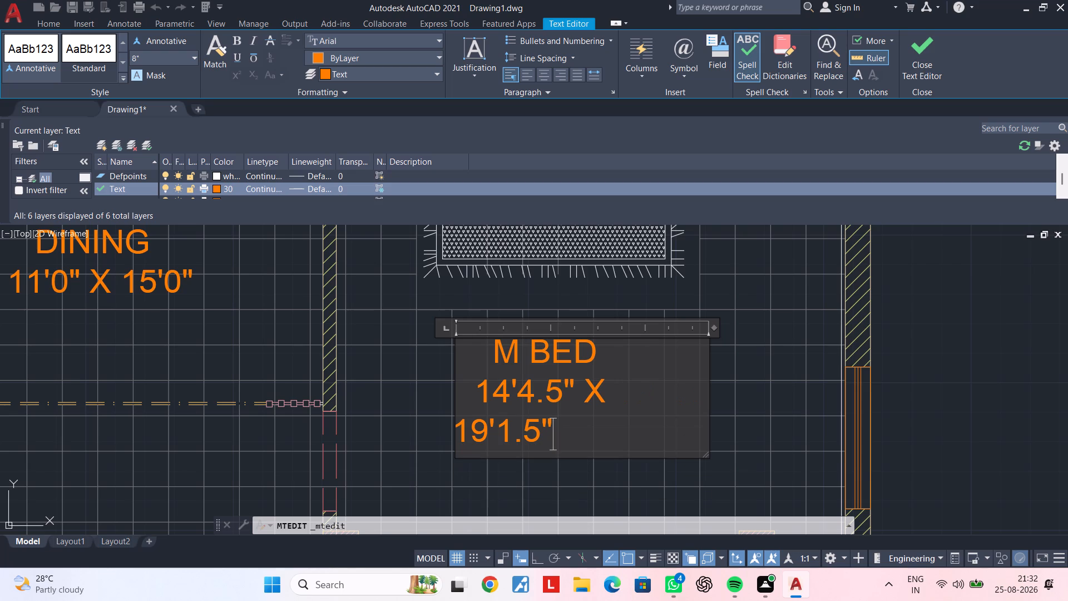
Widen the M BED label's text frame past 7'-6" so the size text fits on one line.
left_click_drag(716, 326, 729, 326)
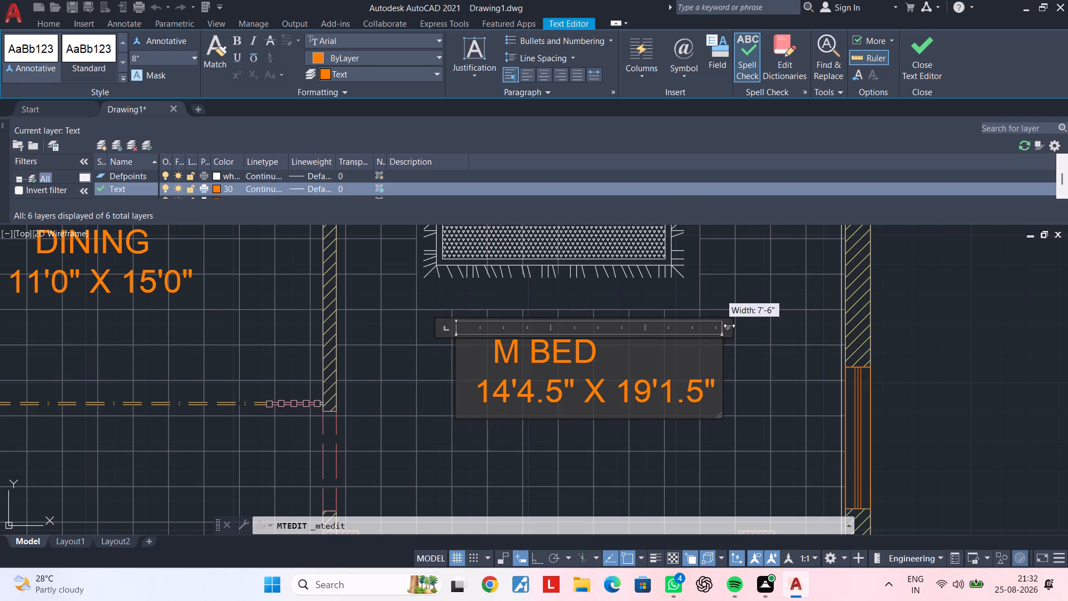
left_click_drag(729, 326, 741, 325)
Indent M BED by four more spaces to centre it above its size line, and finish editing the label.
left_click(490, 357)
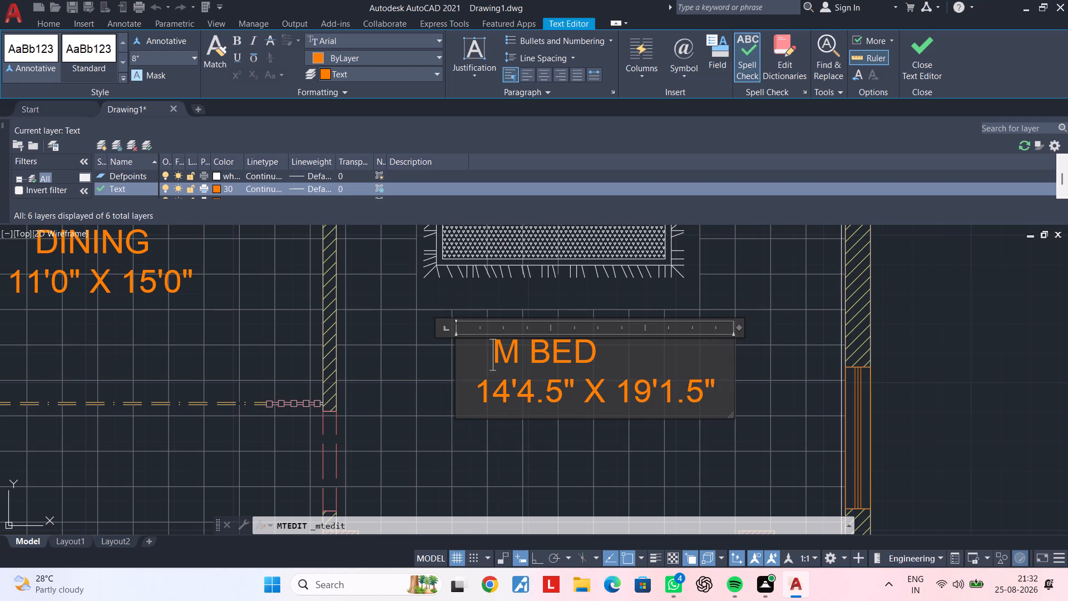
key("space")
key("space")
key("space")
key("space")
left_click(551, 429)
Replace the whole text of the kitchen label copy above the long sofa in the hall with HALL LIVING.
scroll(558, 425, "down", 2)
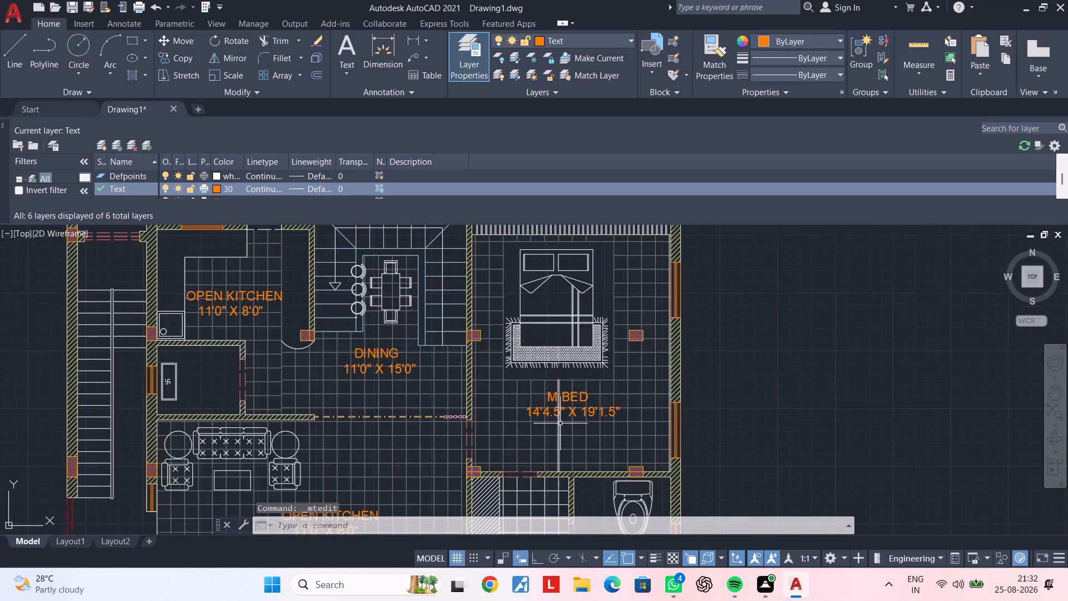
middle_click_drag(565, 420, 697, 330)
middle_click_drag(698, 372, 736, 348)
middle_click_drag(483, 397, 558, 371)
scroll(565, 388, "up", 2)
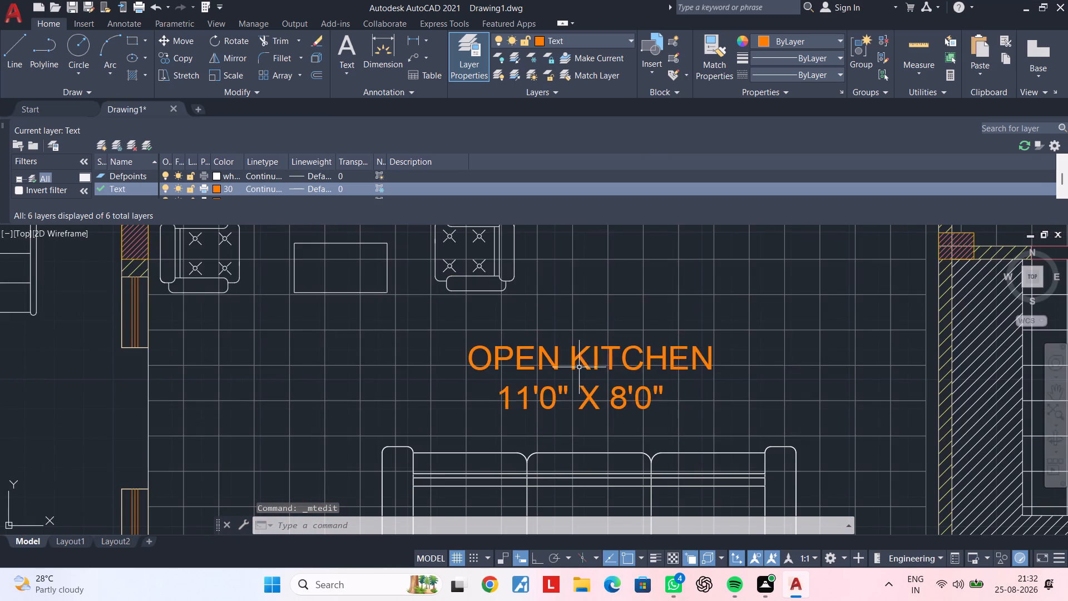
double_click(584, 363)
left_click(714, 360)
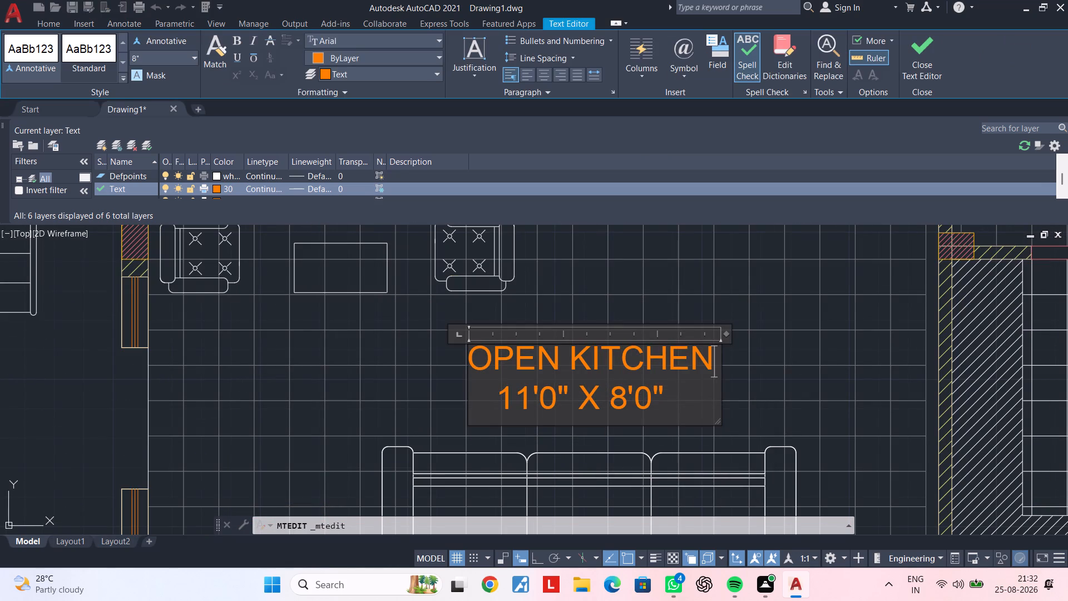
key("BackSpace")
key("BackSpace")
key("BackSpace")
key("BackSpace")
key("BackSpace")
key("BackSpace")
key("BackSpace")
key("BackSpace")
key("BackSpace")
key("BackSpace")
key("BackSpace")
key("BackSpace")
key("BackSpace")
key("BackSpace")
key("BackSpace")
key("BackSpace")
key("BackSpace")
key("BackSpace")
key("BackSpace")
key("BackSpace")
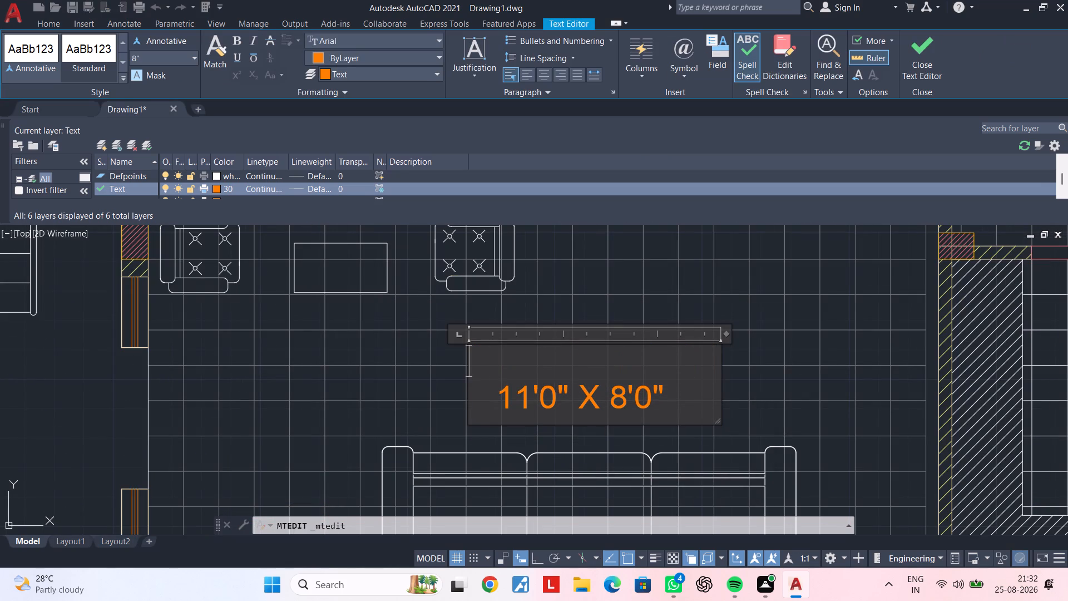
key("Down")
key("Right")
key("Right")
key("Right")
key("Right")
key("Right")
key("Right")
key("Right")
key("Right")
key("Right")
key("Right")
key("Right")
key("Right")
key("Right")
key("Right")
key("Right")
key("BackSpace")
key("BackSpace")
key("BackSpace")
key("BackSpace")
key("BackSpace")
key("BackSpace")
key("BackSpace")
key("BackSpace")
key("BackSpace")
key("BackSpace")
key("BackSpace")
key("BackSpace")
key("BackSpace")
key("BackSpace")
key("BackSpace")
key("BackSpace")
key("BackSpace")
key("BackSpace")
key("BackSpace")
key("BackSpace")
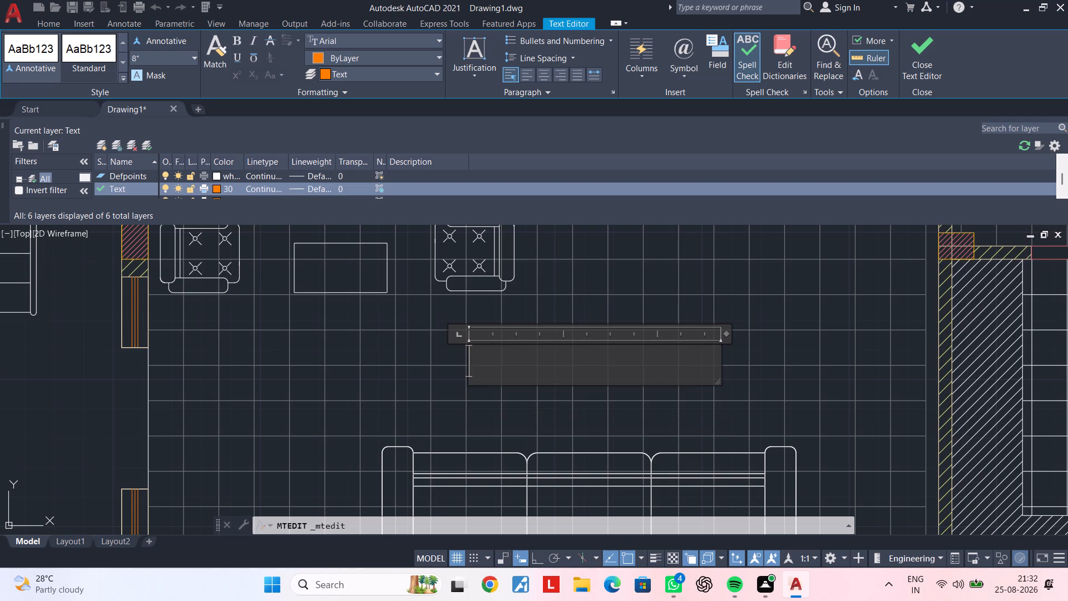
type("HALL")
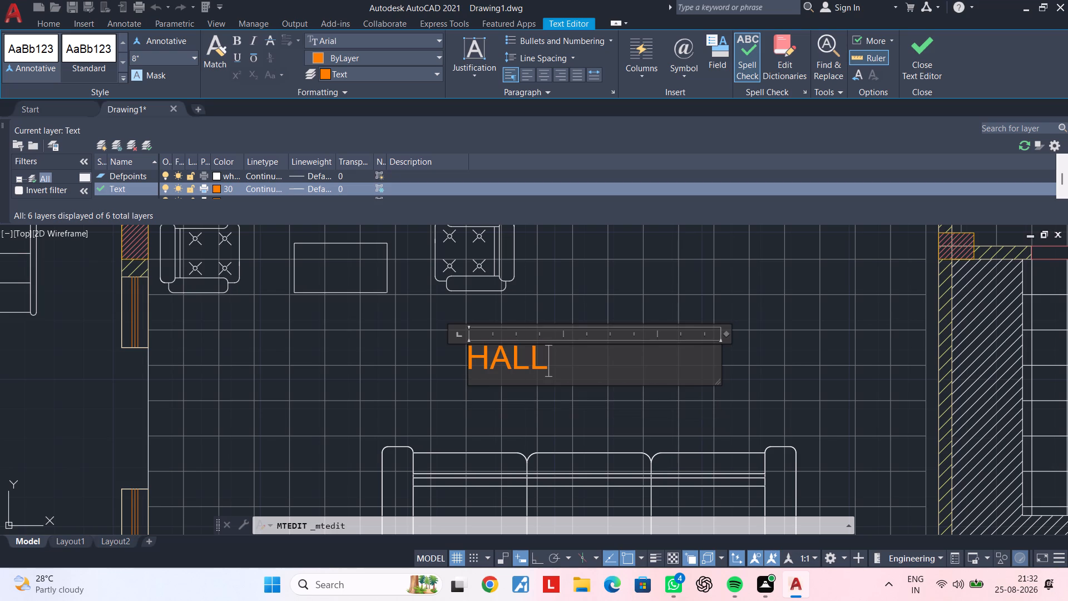
key("slash")
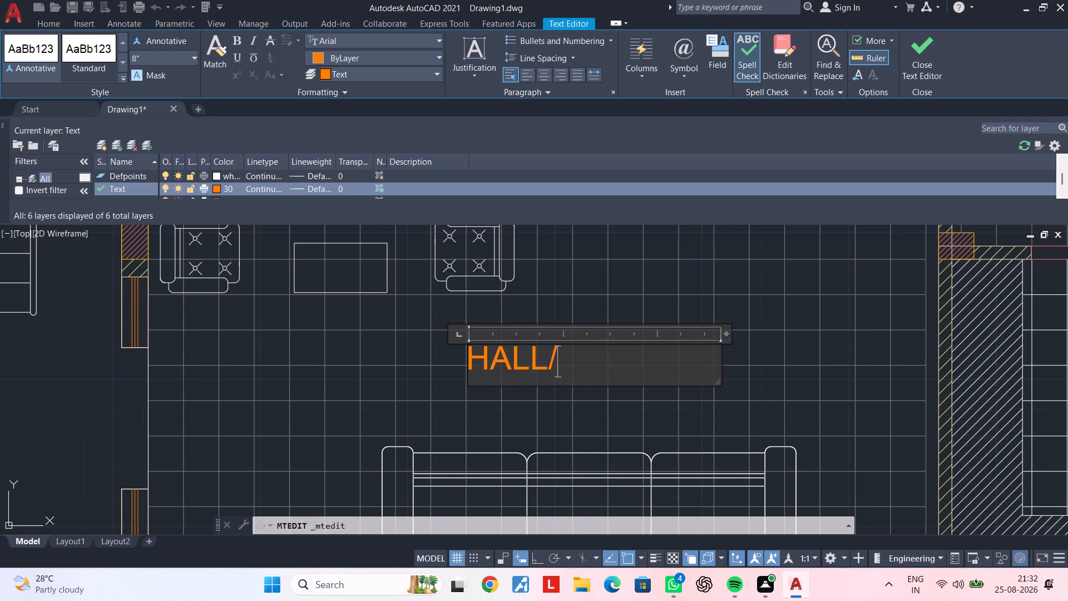
key("BackSpace")
key("space")
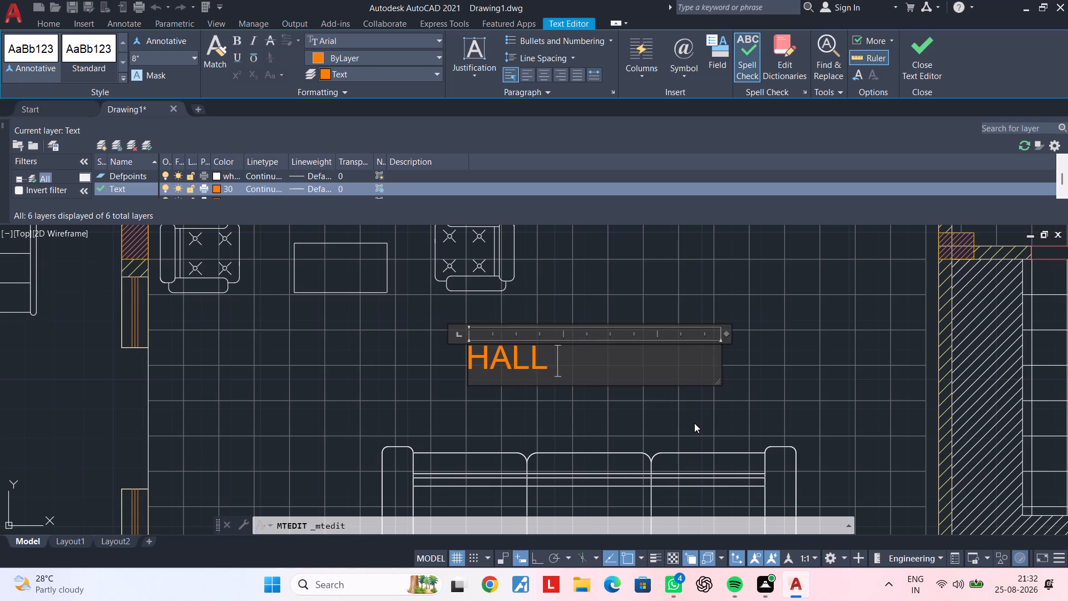
type("LIVING")
Add the size line 22'4.5" X 13'4.5" under HALL LIVING and finish editing the label.
key("Return")
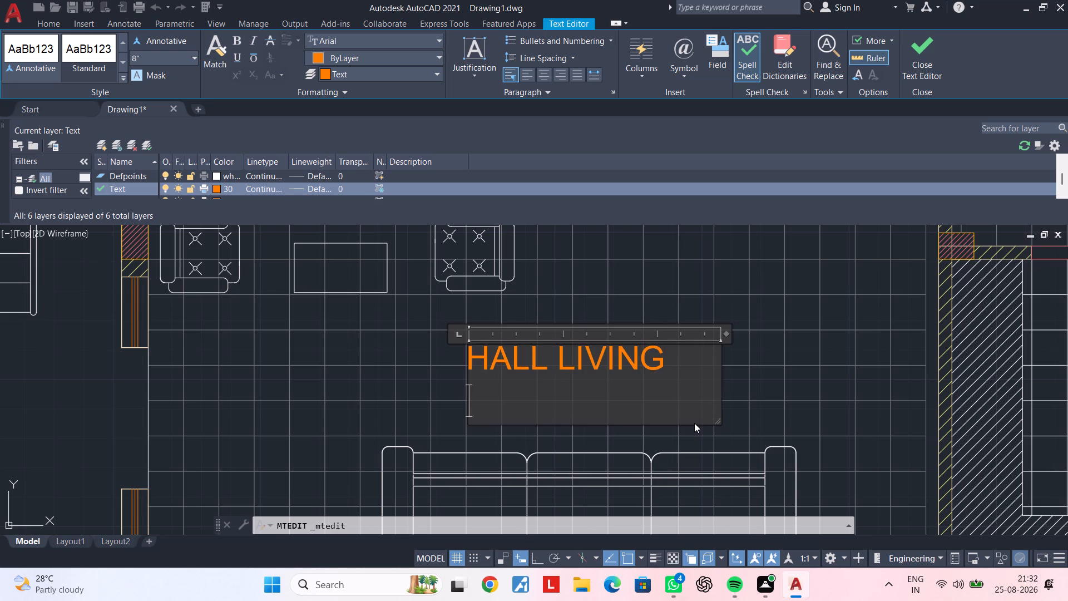
type("22'")
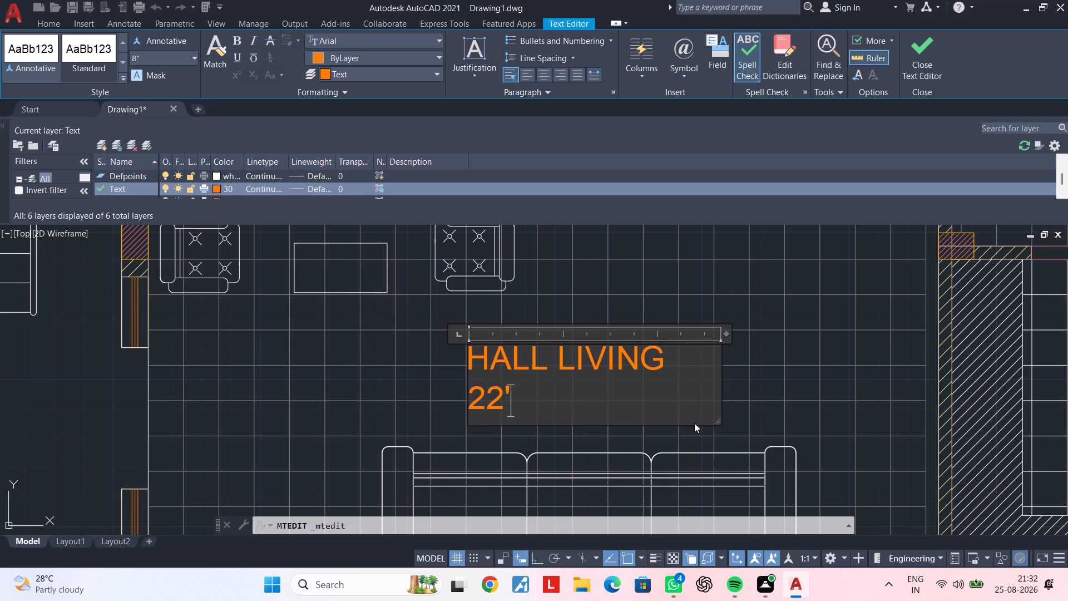
type("4.5")
key("shift+quotedbl")
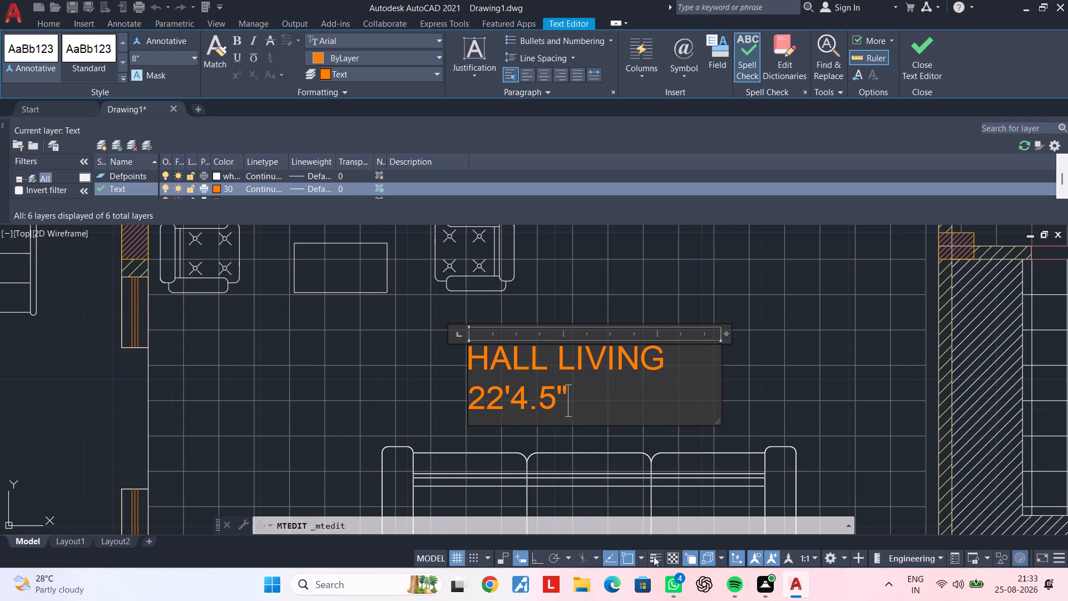
key("space")
type("X")
key("space")
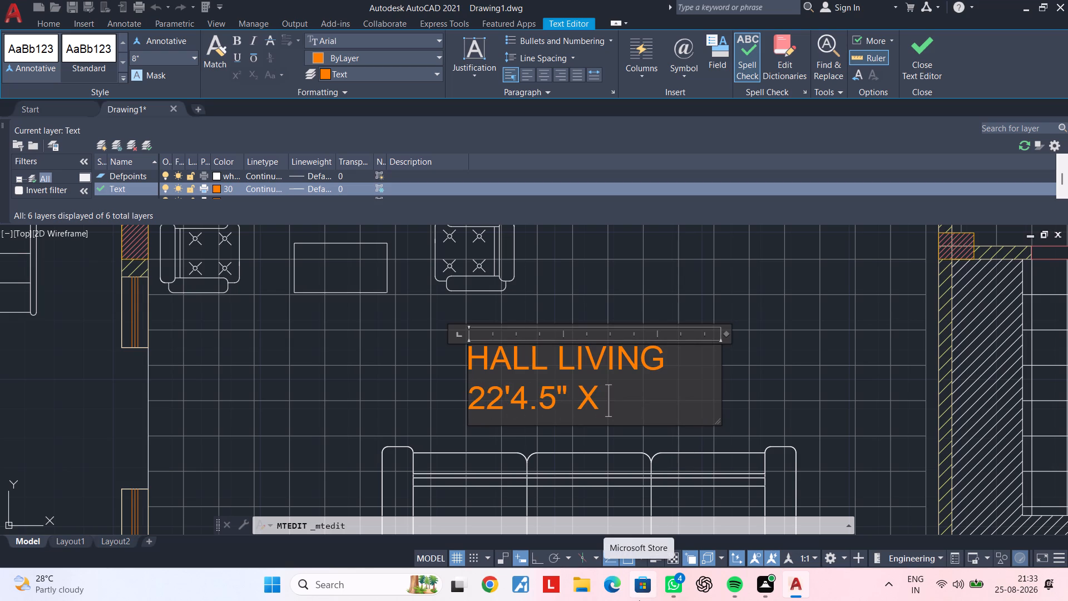
type("13'")
type("4.5")
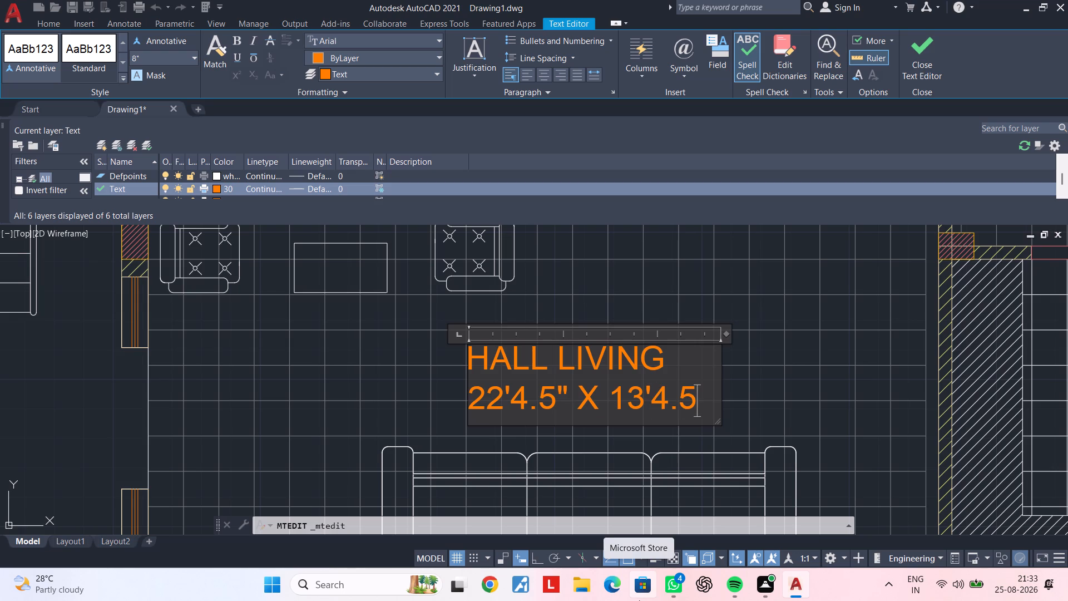
key("shift+quotedbl")
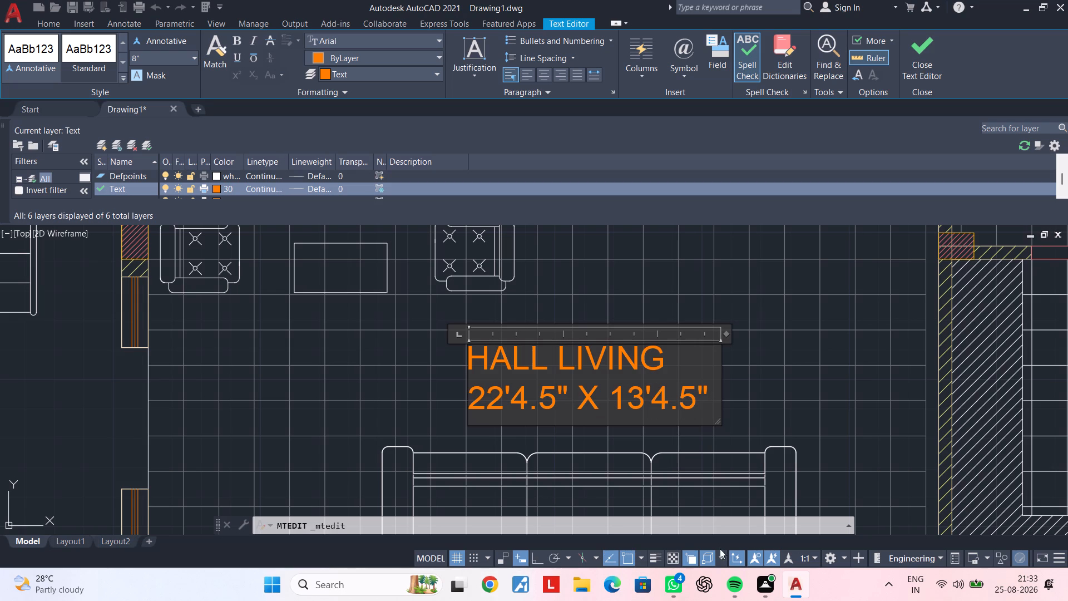
left_click(616, 430)
key("Escape")
key("Escape")
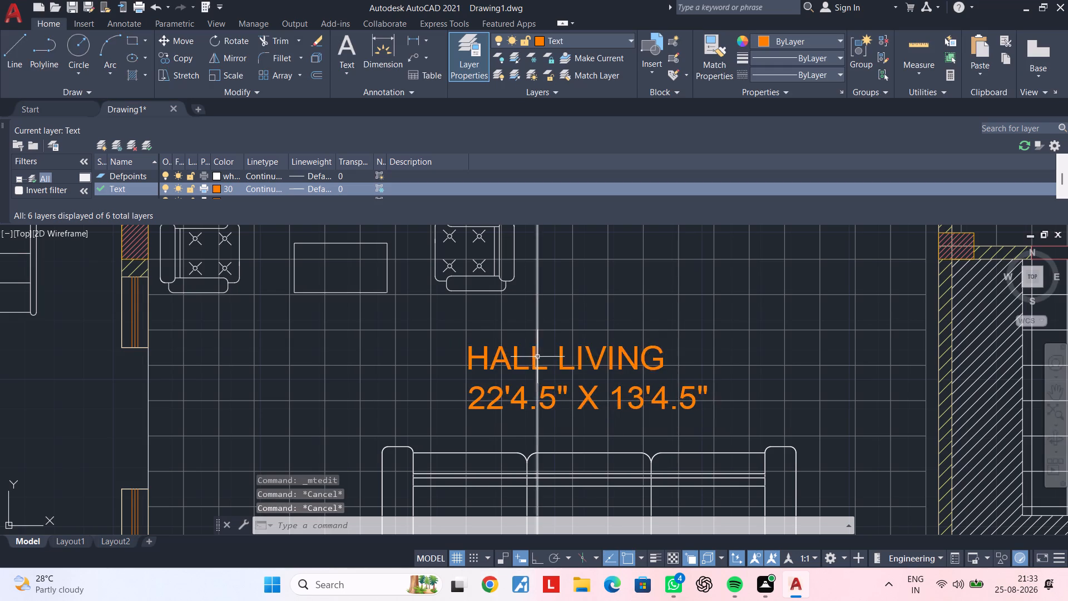
Reopen the hall label and indent HALL LIVING by two spaces to centre it above its size line.
double_click(519, 362)
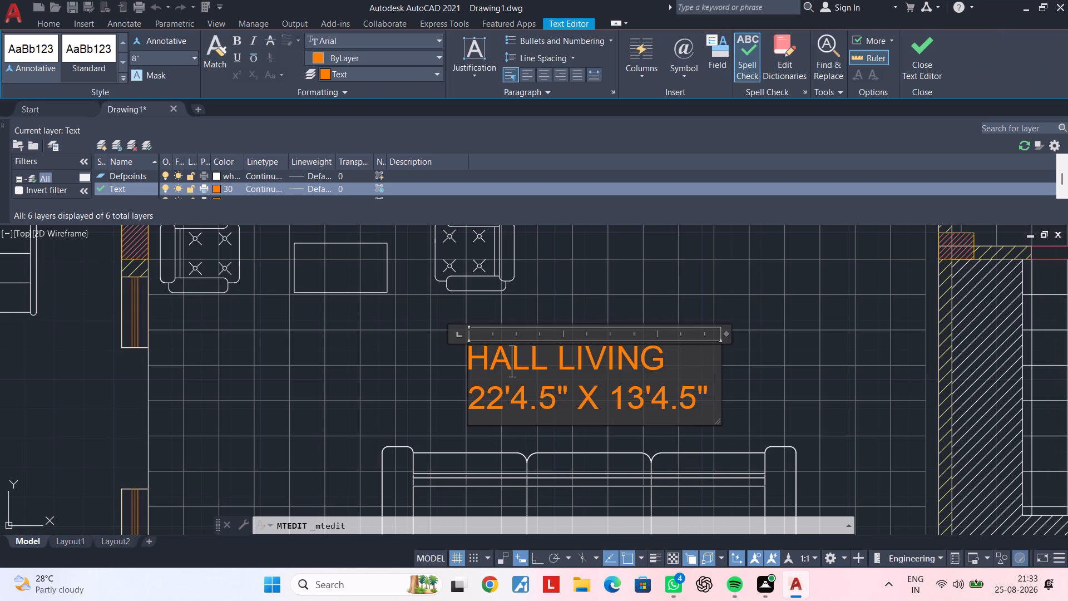
left_click(469, 360)
key("space")
key("space")
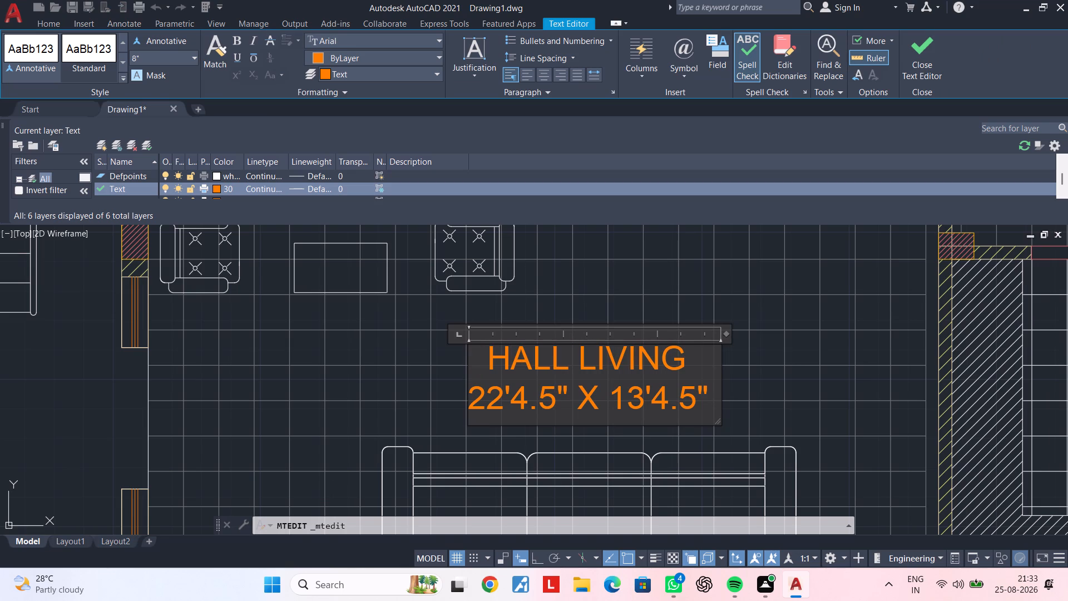
left_click(785, 368)
Replace the whole text of the kitchen label copy below the toilet with WASH ROOM.
scroll(803, 362, "down", 2)
middle_click_drag(804, 362, 516, 361)
key("Escape")
middle_click_drag(724, 378, 670, 361)
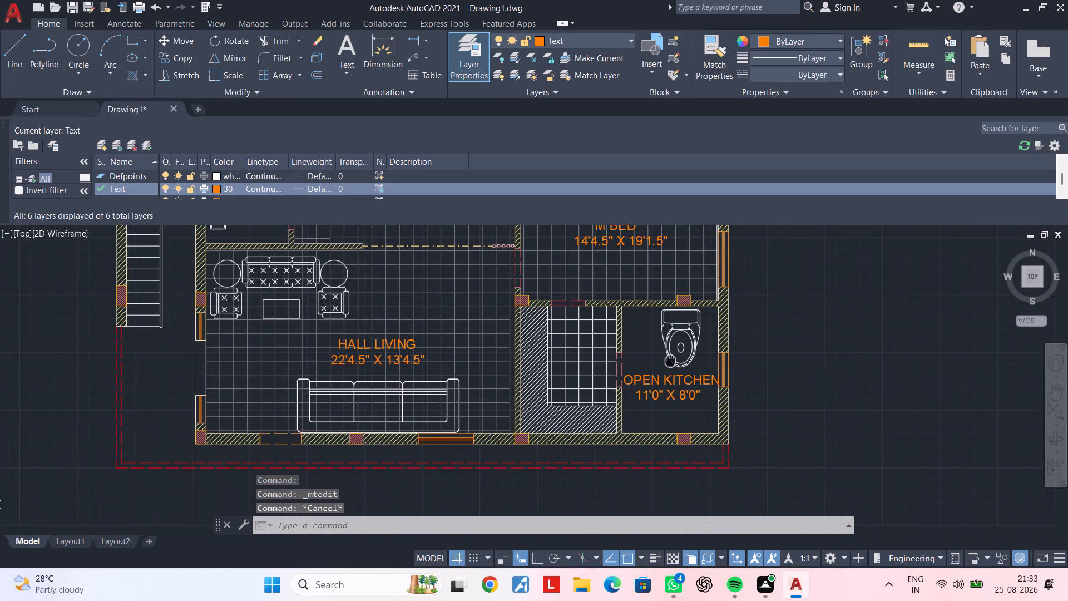
middle_click_drag(670, 361, 670, 357)
scroll(682, 382, "up", 1)
double_click(672, 396)
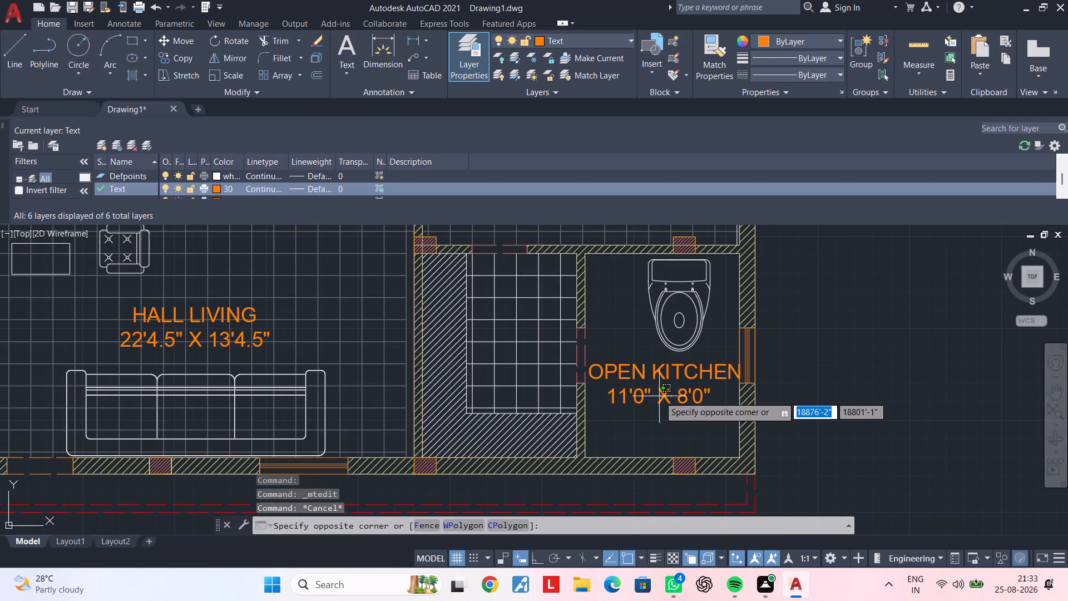
key("Escape")
double_click(659, 396)
double_click(694, 396)
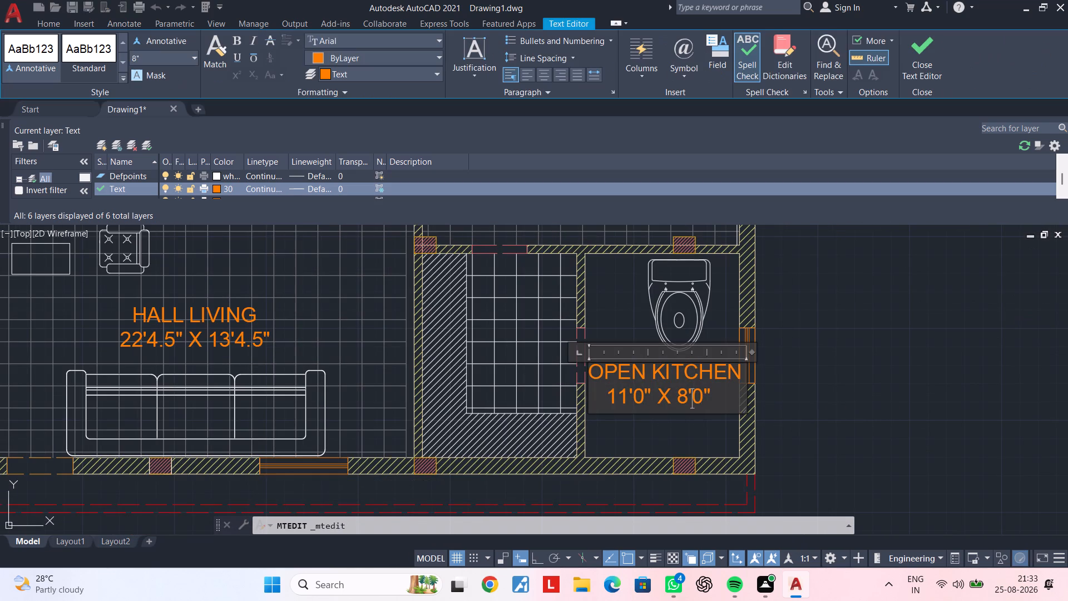
left_click(717, 394)
key("BackSpace")
key("BackSpace")
key("BackSpace")
key("BackSpace")
key("BackSpace")
key("BackSpace")
key("BackSpace")
key("BackSpace")
key("BackSpace")
key("BackSpace")
key("BackSpace")
key("BackSpace")
key("BackSpace")
key("BackSpace")
key("BackSpace")
key("BackSpace")
key("BackSpace")
key("BackSpace")
key("BackSpace")
key("BackSpace")
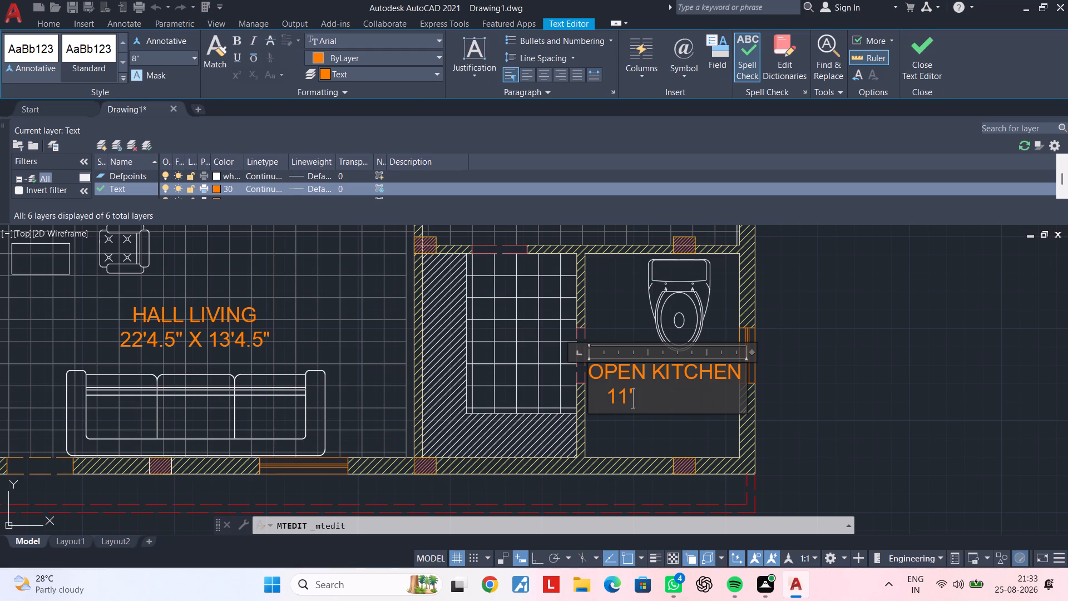
type("WASH ROOM")
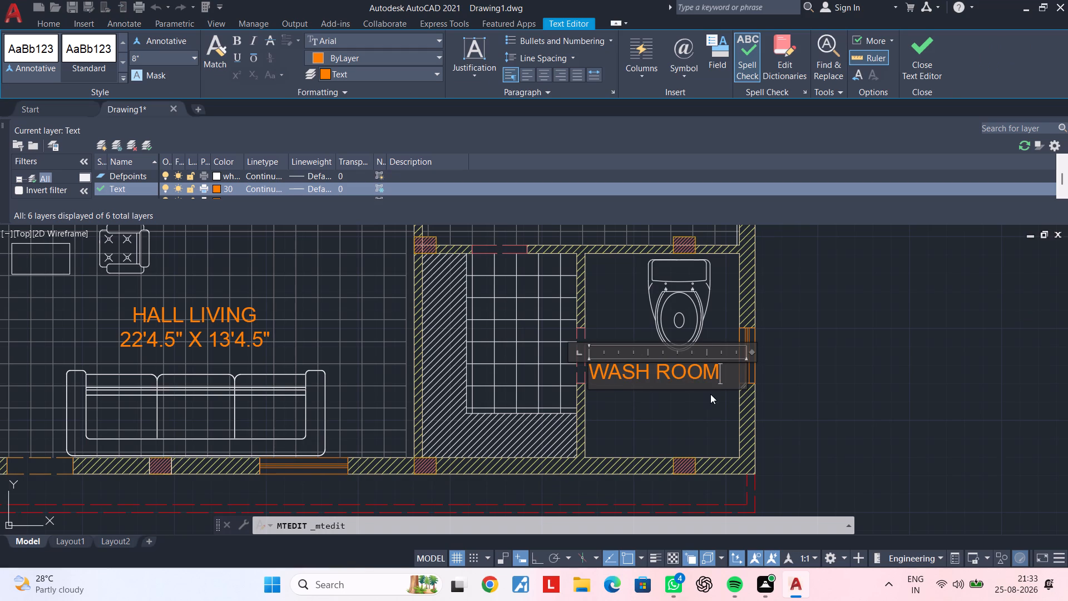
Add the size line 7'0" X 9'3" under WASH ROOM.
key("Return")
type("7'0\"")
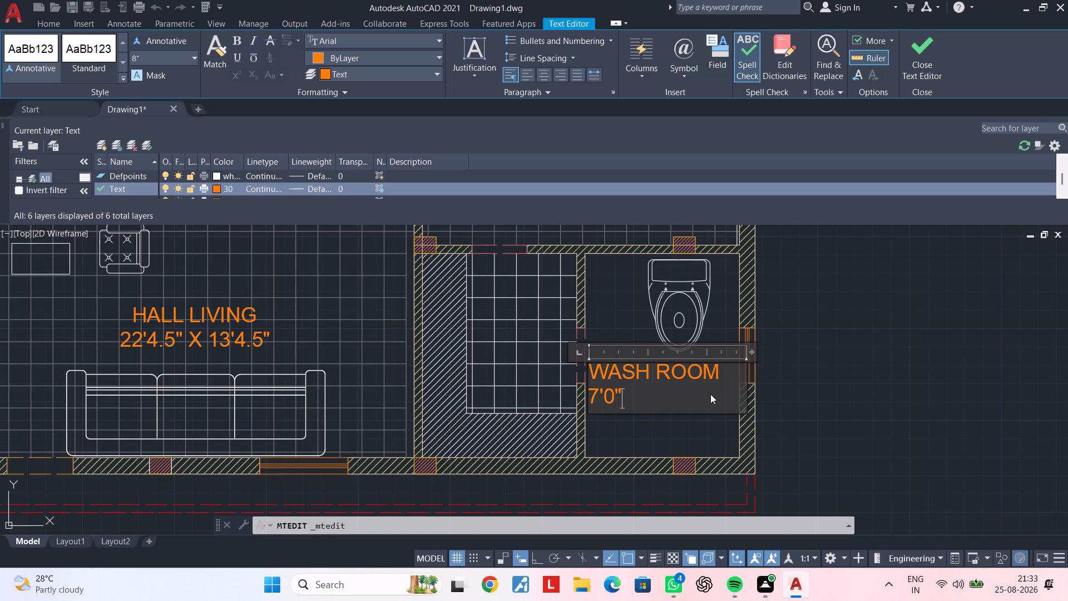
key("space")
type("X")
key("space")
type("9'3\"")
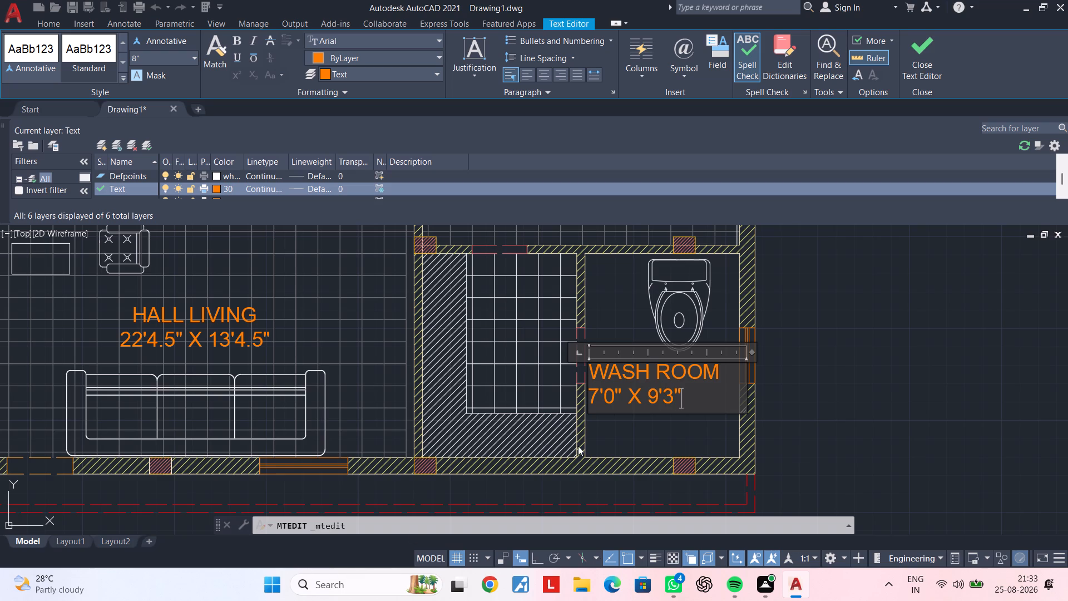
Indent the washroom size line by three spaces and WASH ROOM by one space, and finish editing the label.
left_click(589, 400)
key("space")
key("space")
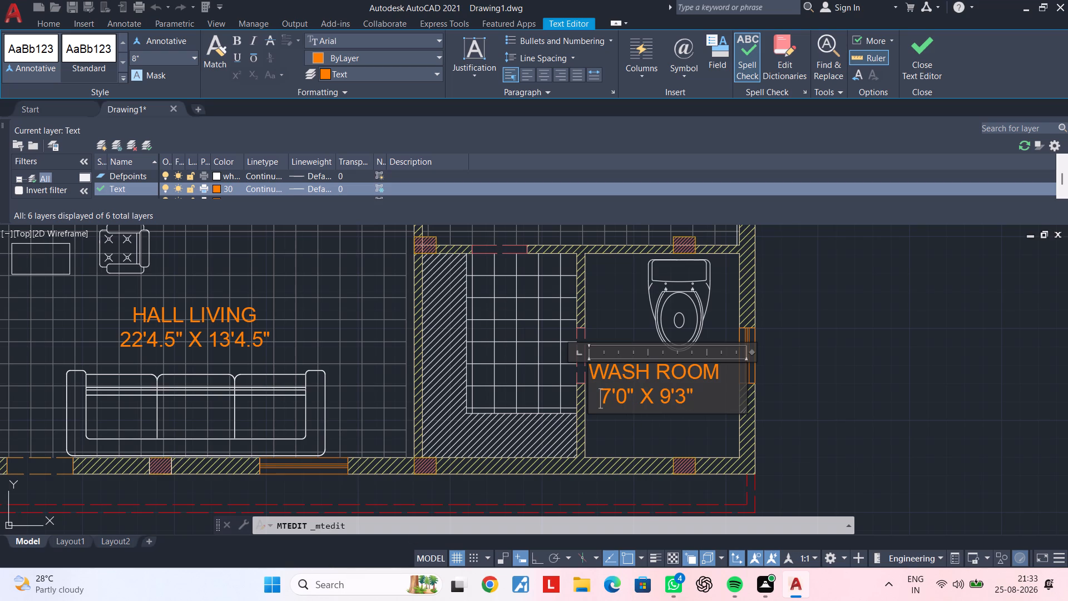
key("space")
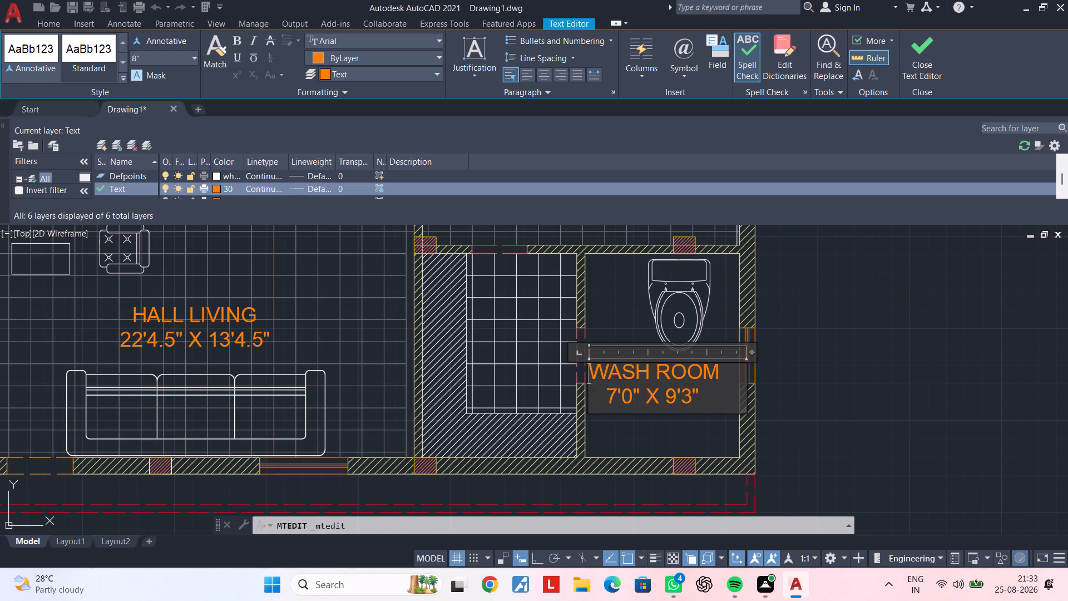
left_click(590, 371)
key("space")
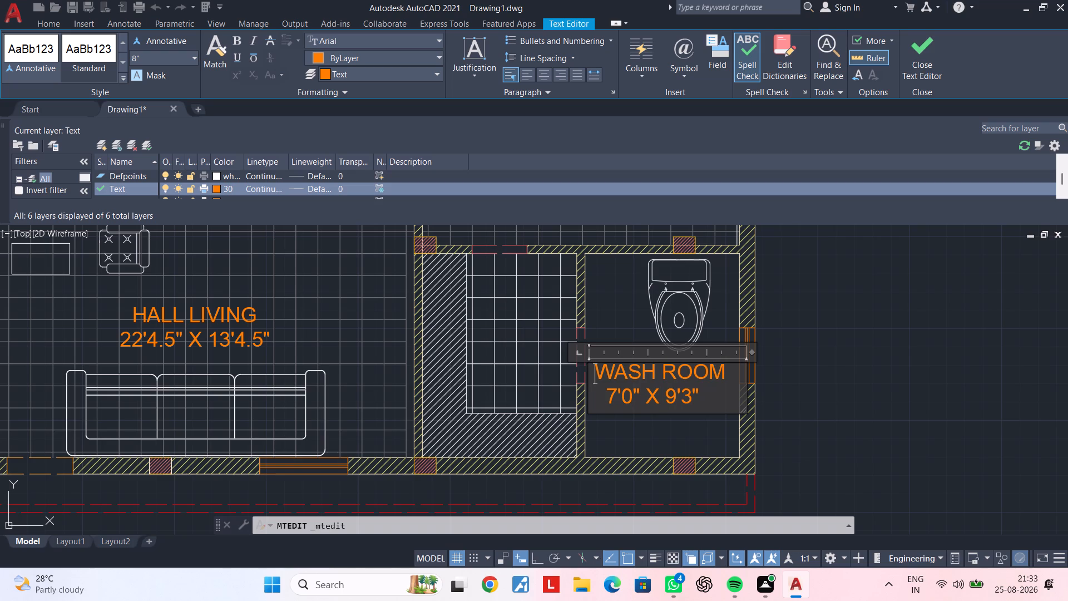
left_click(642, 437)
key("Escape")
Copy the WASH ROOM label with its size line onto the tiled floor of the room between the hall and washroom.
scroll(671, 396, "down", 1)
middle_click_drag(675, 396, 700, 390)
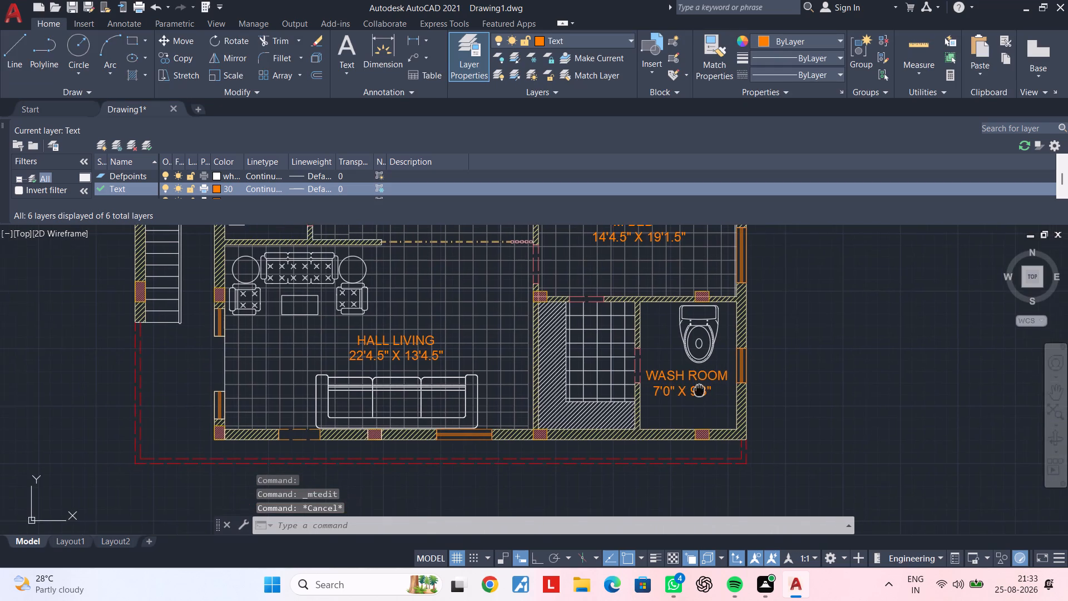
middle_click_drag(700, 390, 701, 389)
scroll(678, 391, "up", 1)
left_click(667, 390)
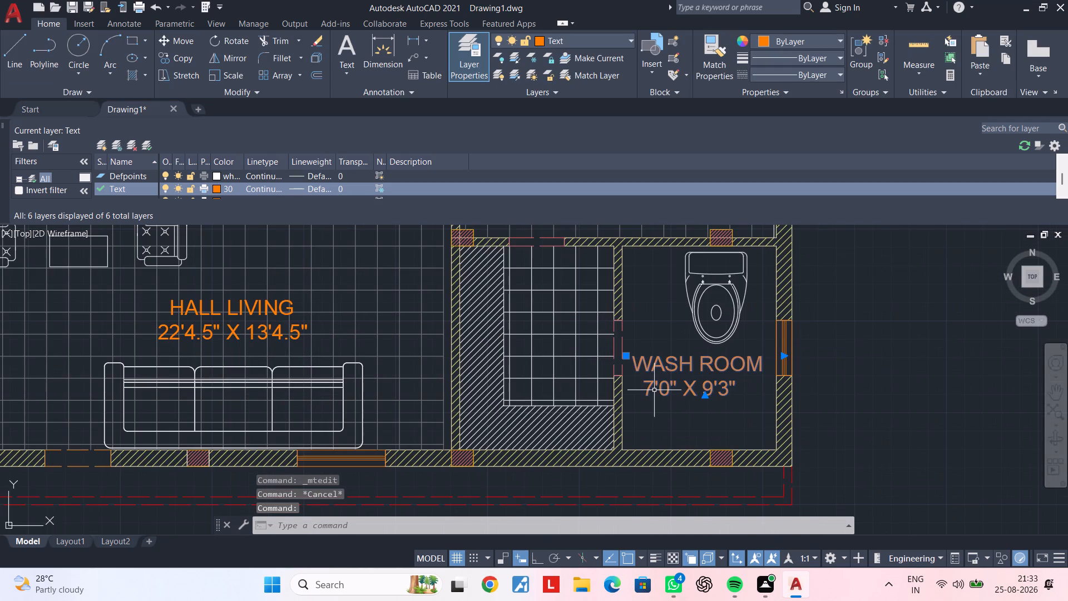
key("c")
key("o")
key("space")
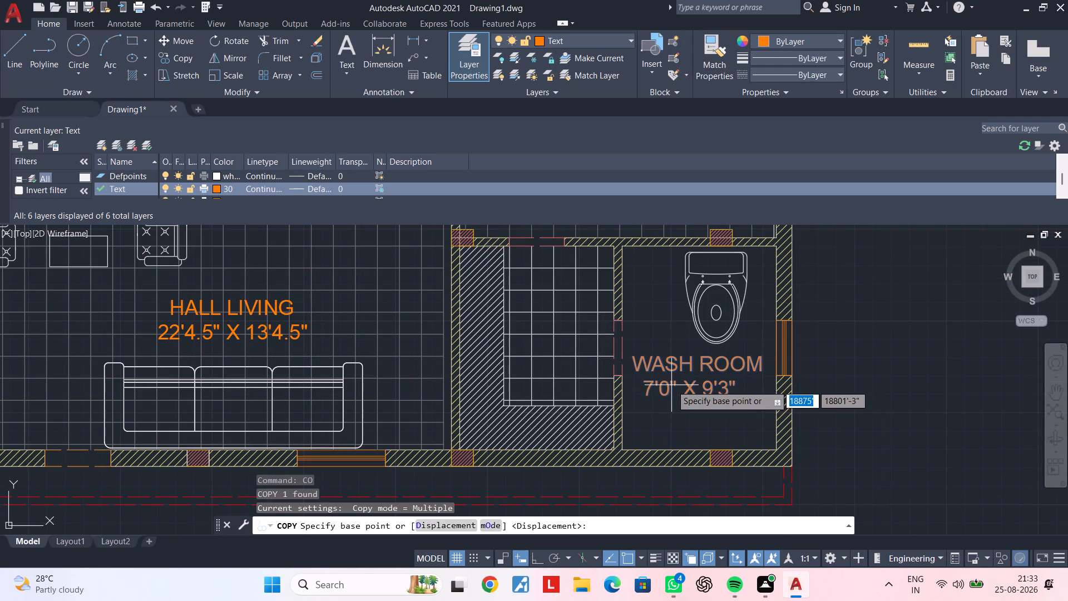
left_click(682, 378)
middle_click_drag(533, 342, 619, 398)
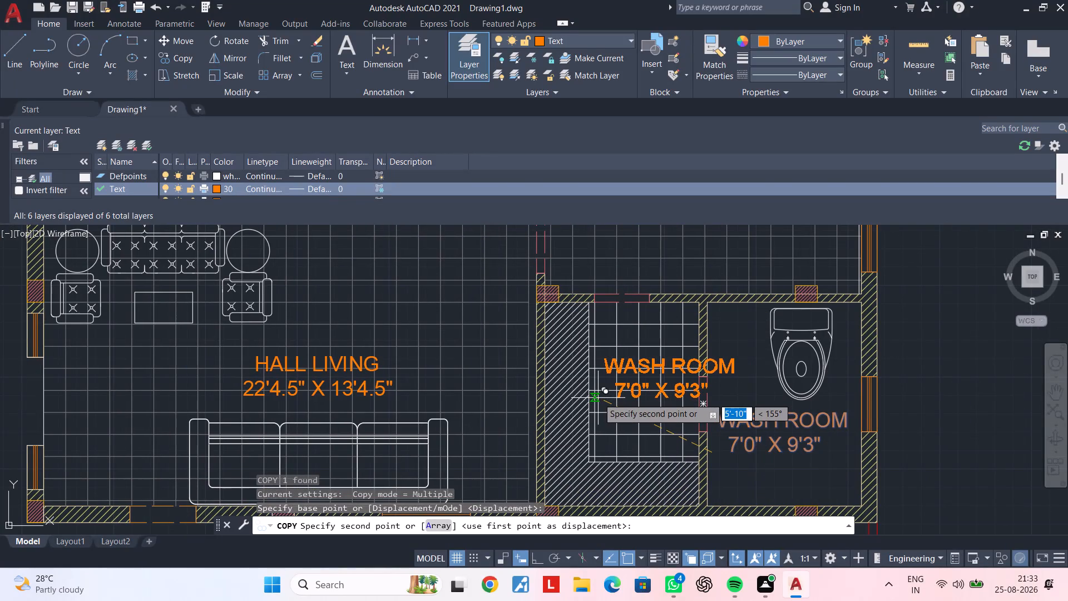
left_click(590, 398)
key("Escape")
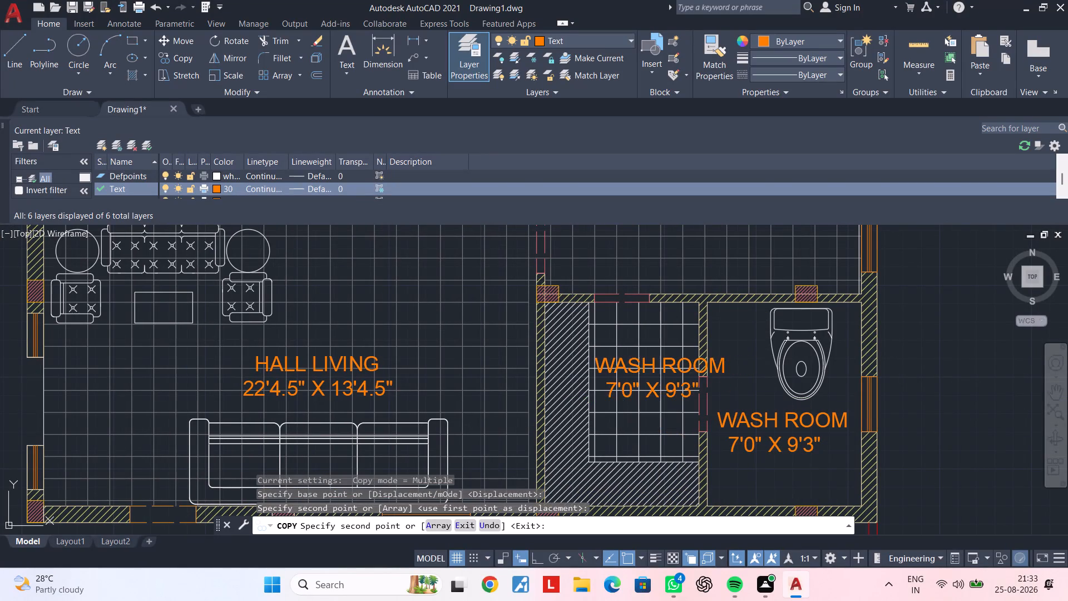
key("Escape")
Replace WASH ROOM with DRESS in the copied label, keeping its size line.
double_click(624, 395)
left_click(734, 365)
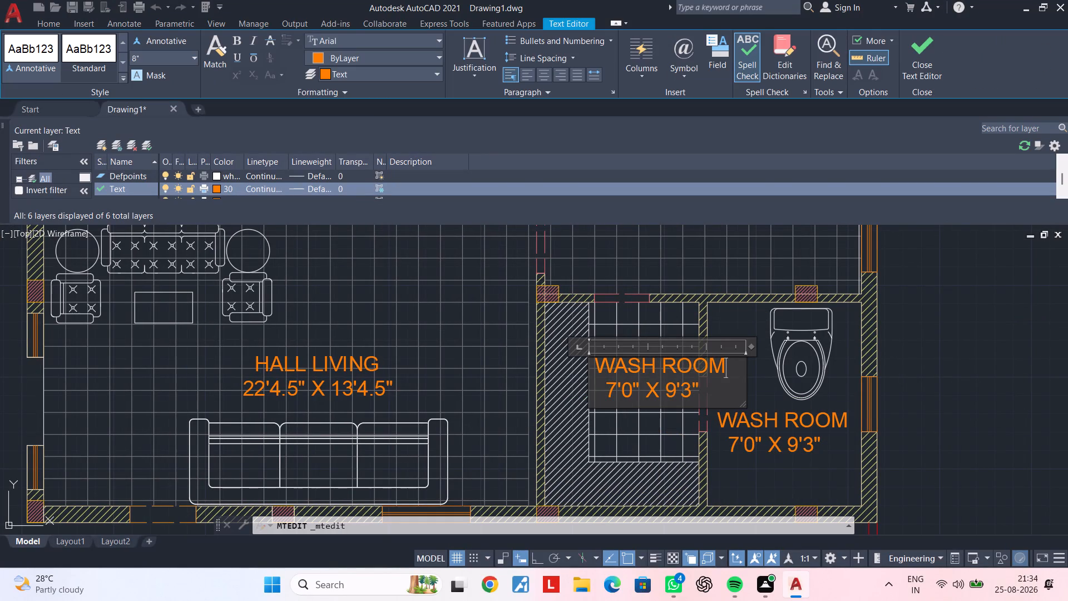
key("BackSpace")
key("BackSpace")
key("BackSpace")
key("BackSpace")
key("BackSpace")
key("BackSpace")
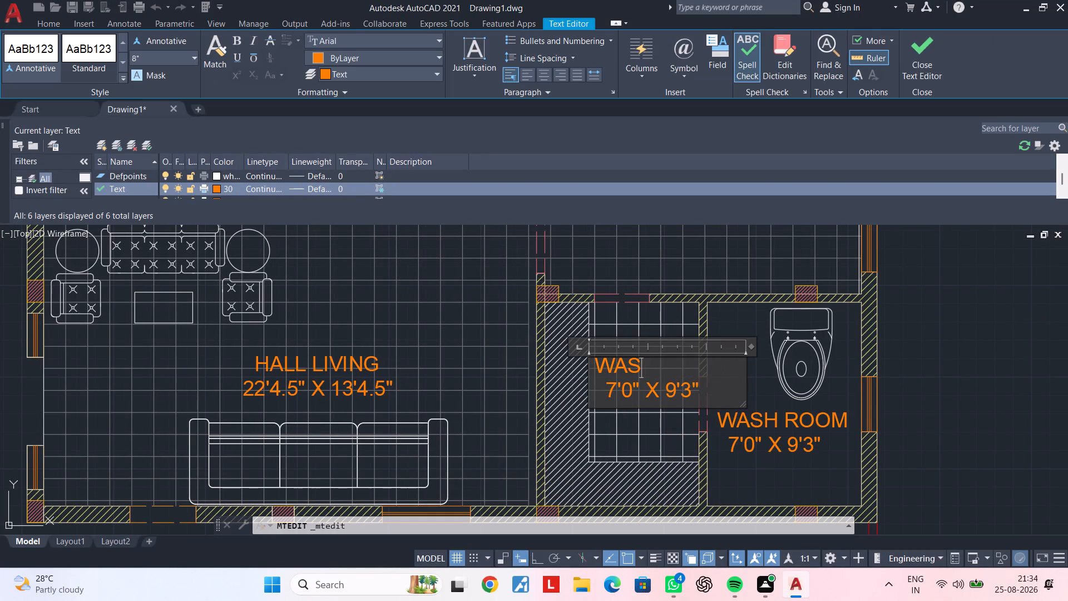
key("BackSpace")
key("BackSpace")
key("BackSpace")
type("DRE")
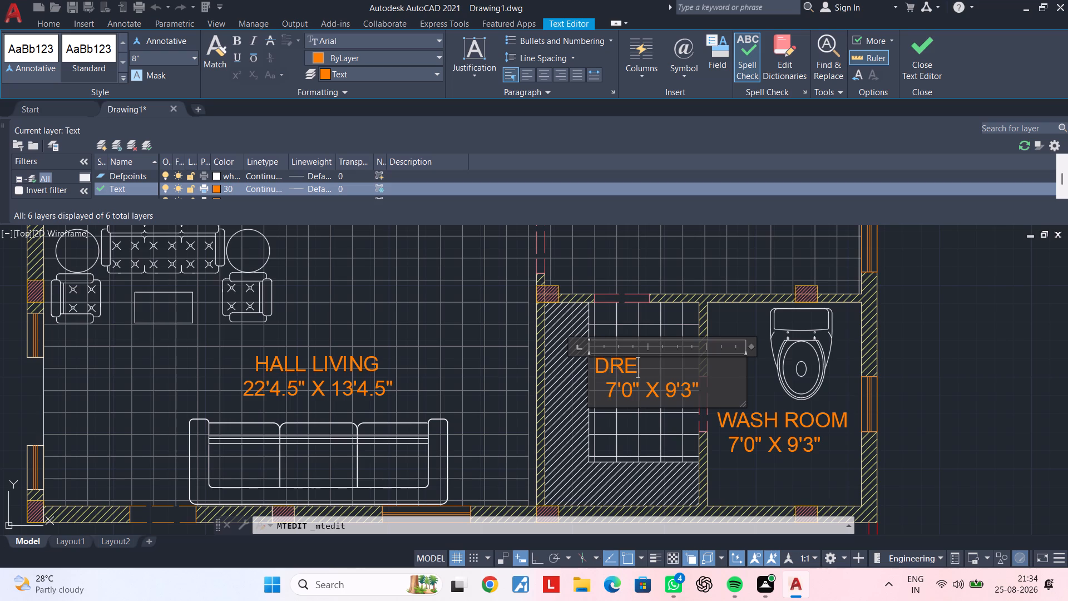
type("SS")
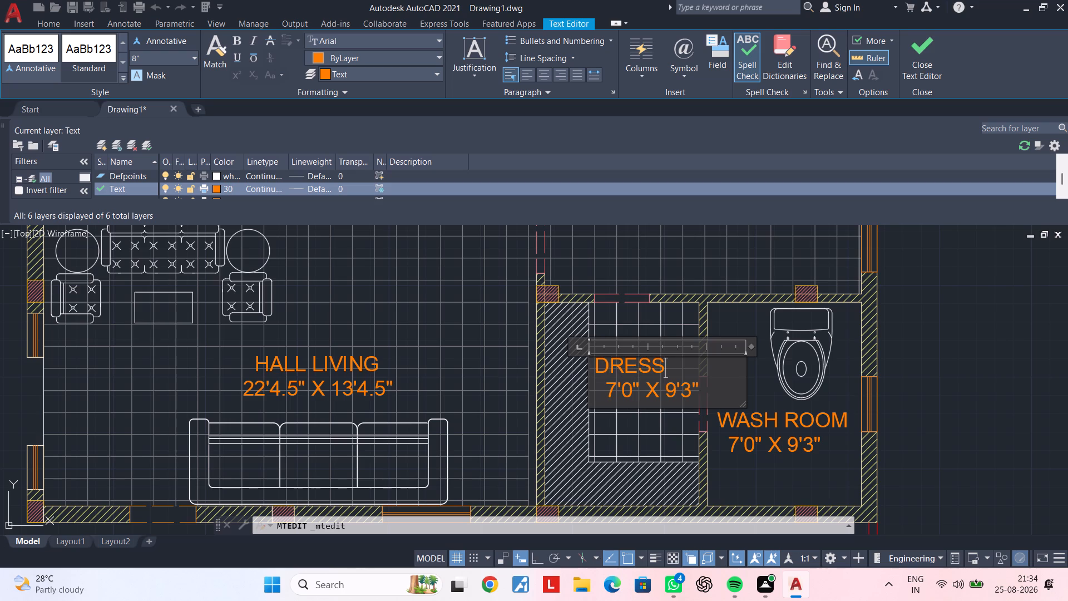
Indent DRESS by four more spaces to centre it above its size line, and finish editing the label.
left_click(644, 393)
left_click(596, 367)
key("space")
key("space")
key("space")
key("space")
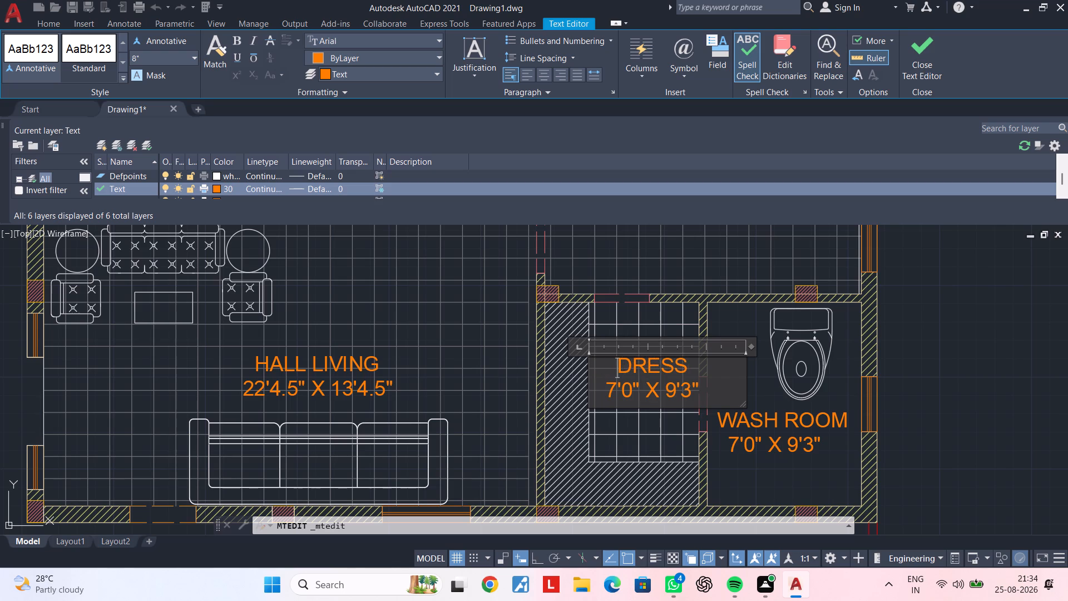
key("space")
left_click(703, 365)
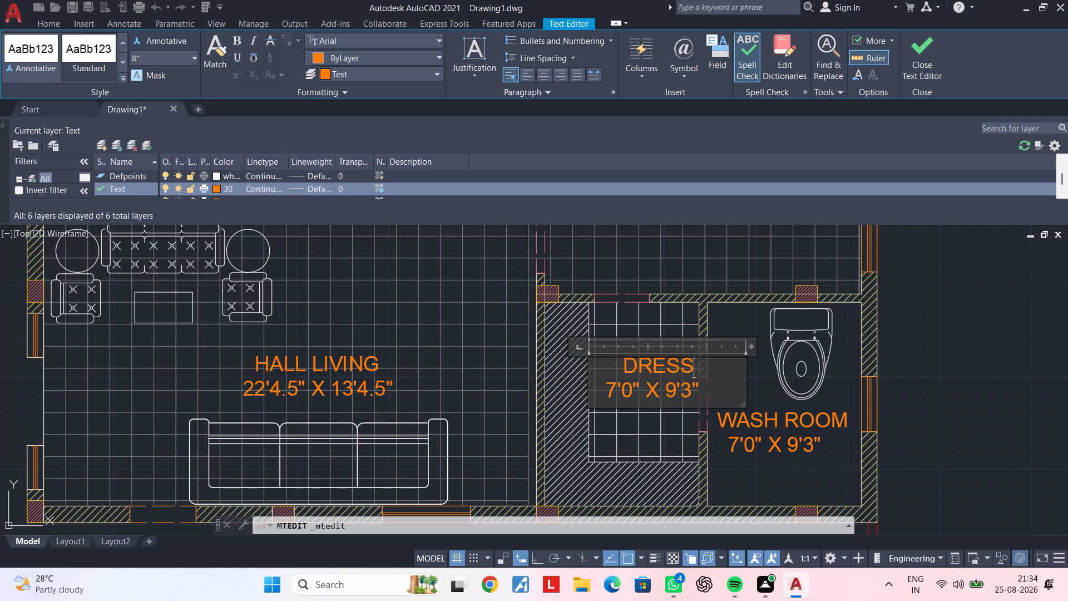
left_click(707, 371)
key("BackSpace")
key("s")
left_click(616, 365)
key("BackSpace")
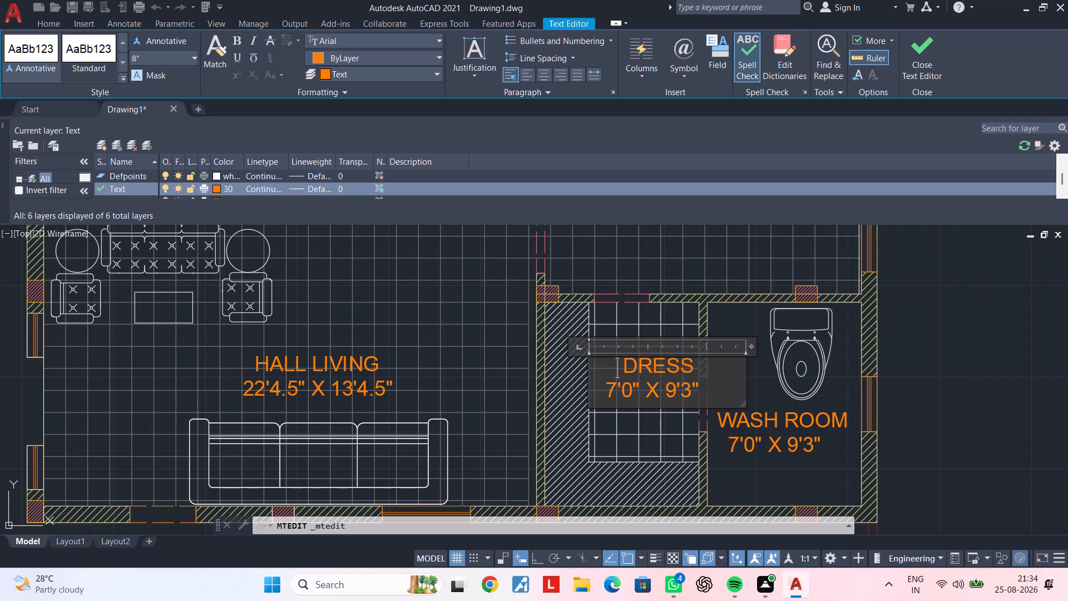
left_click(645, 430)
key("Escape")
key("Escape")
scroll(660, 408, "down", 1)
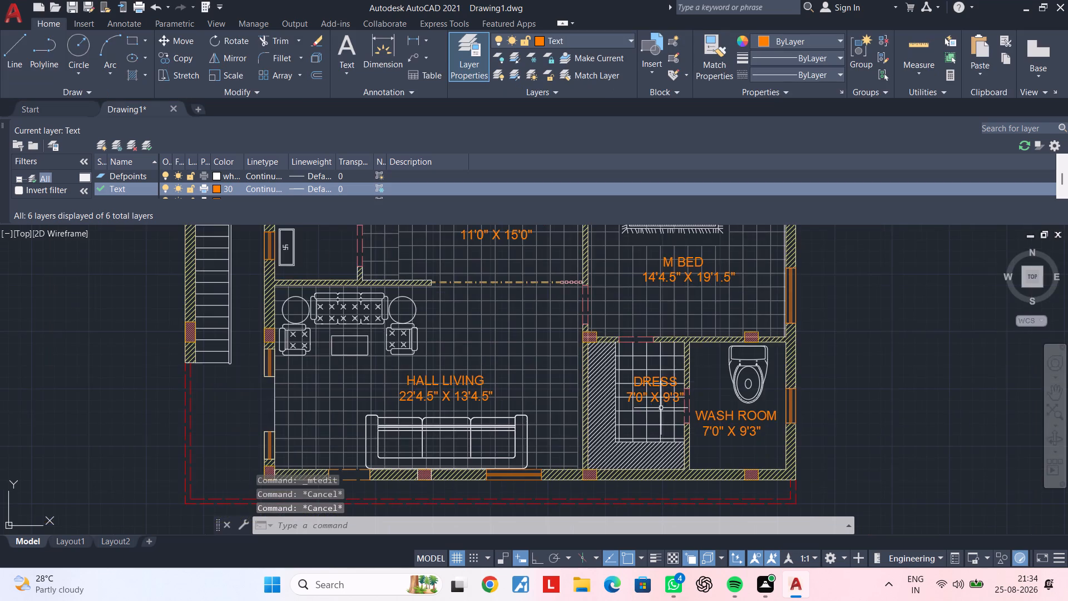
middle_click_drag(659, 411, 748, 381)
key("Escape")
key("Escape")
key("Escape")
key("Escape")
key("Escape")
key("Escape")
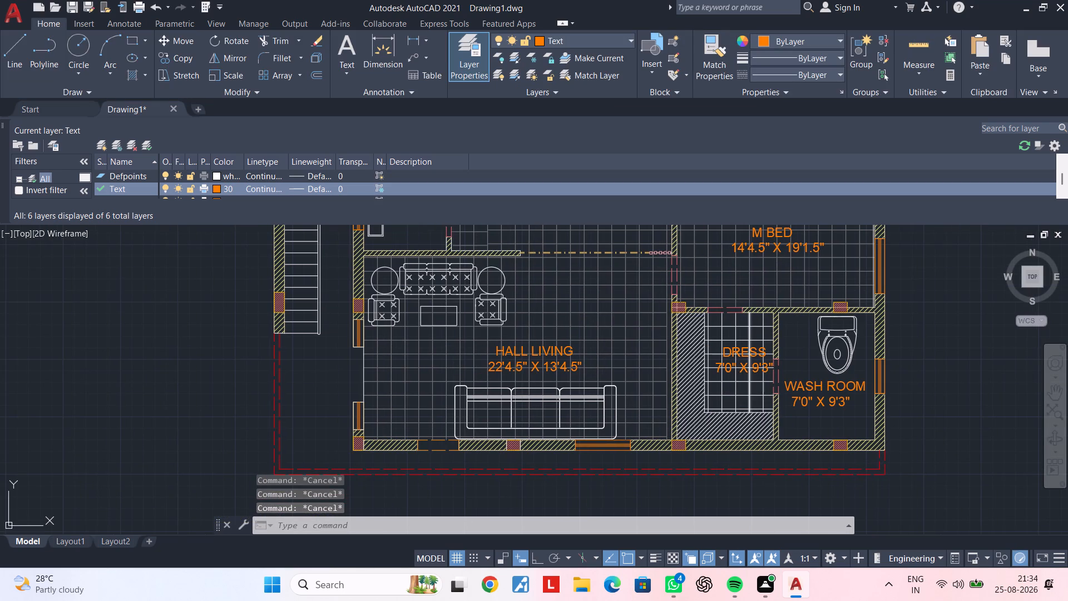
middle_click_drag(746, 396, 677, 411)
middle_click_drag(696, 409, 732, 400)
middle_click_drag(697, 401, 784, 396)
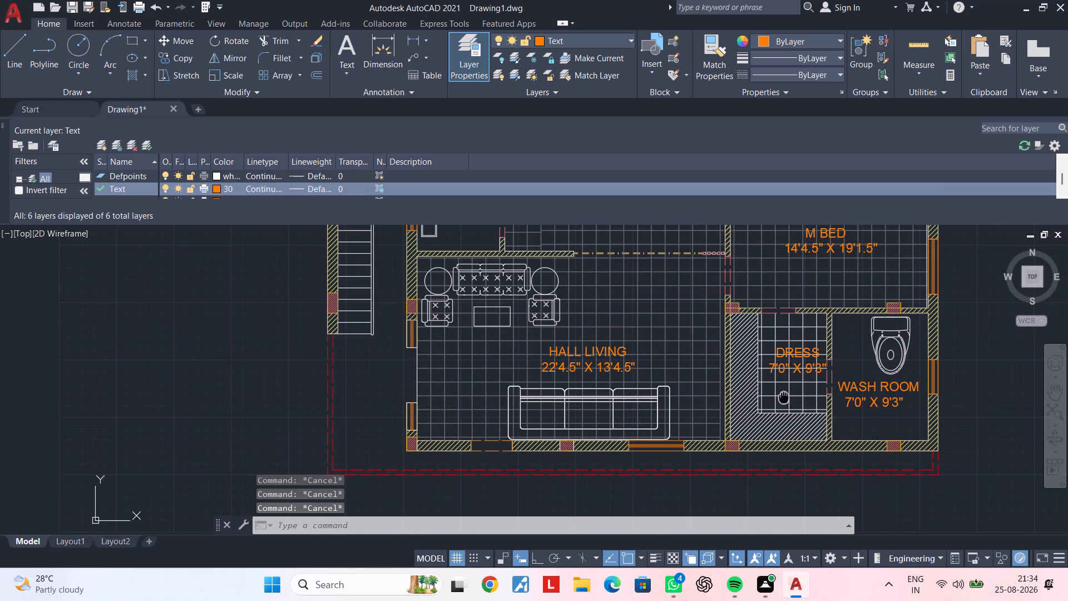
Trim away the floor tile line segments that run through the word DRESS.
scroll(795, 364, "up", 2)
middle_click_drag(746, 360, 681, 382)
key("Escape")
key("Escape")
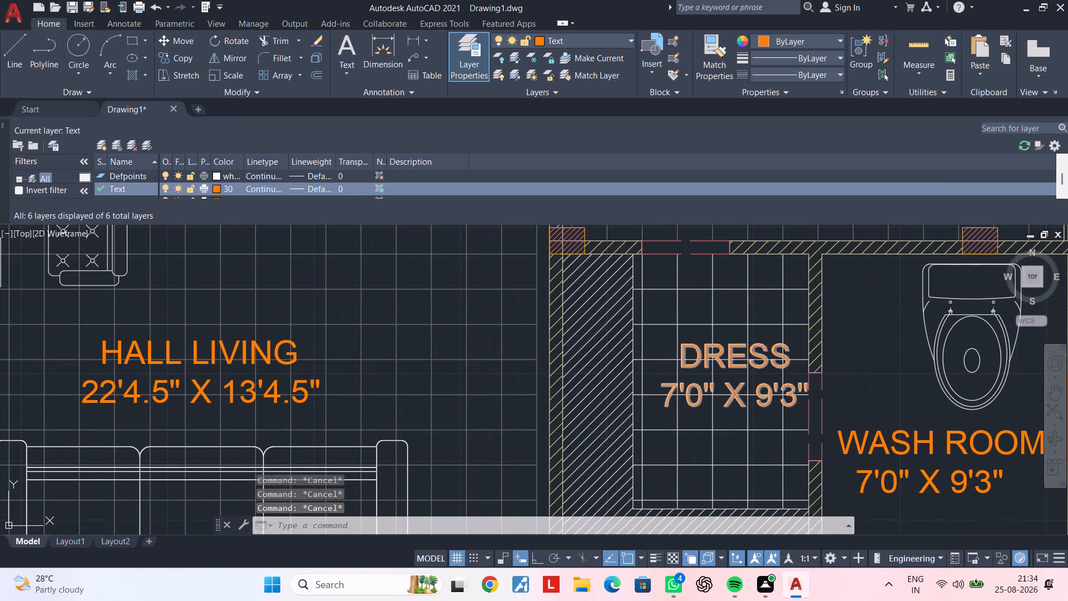
type("TR")
key("space")
scroll(678, 372, "up", 1)
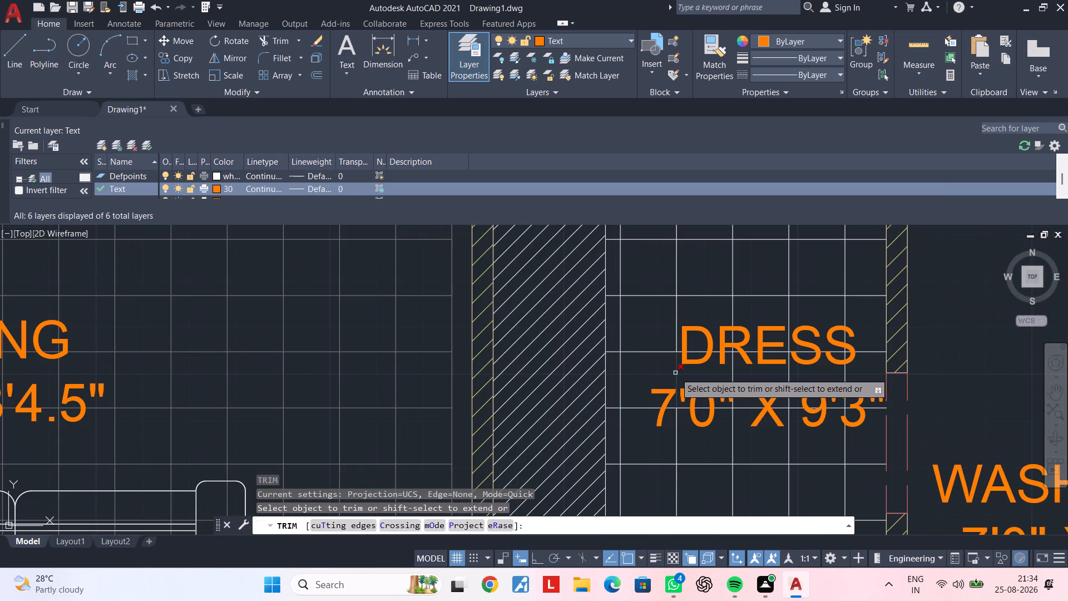
scroll(687, 353, "up", 2)
left_click(702, 348)
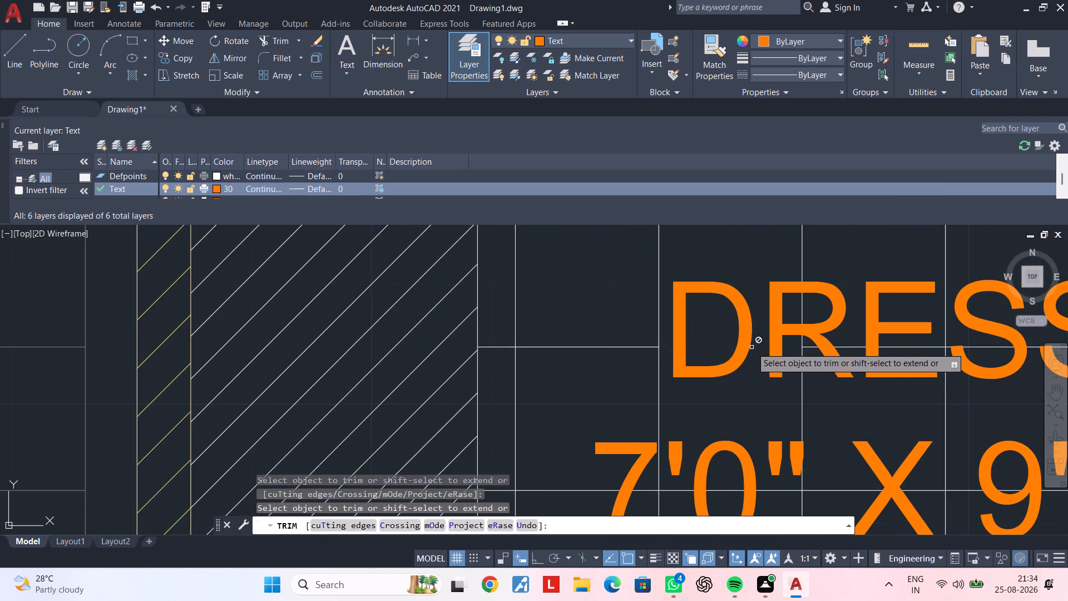
left_click(801, 348)
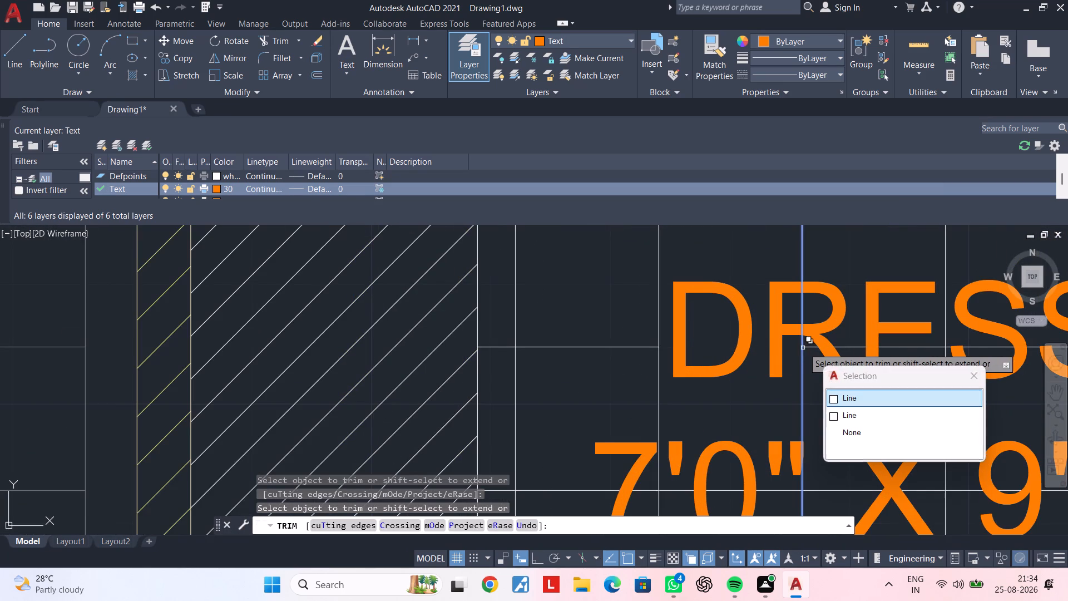
left_click(807, 349)
left_click(801, 346)
middle_click_drag(803, 354, 682, 397)
left_click(823, 386)
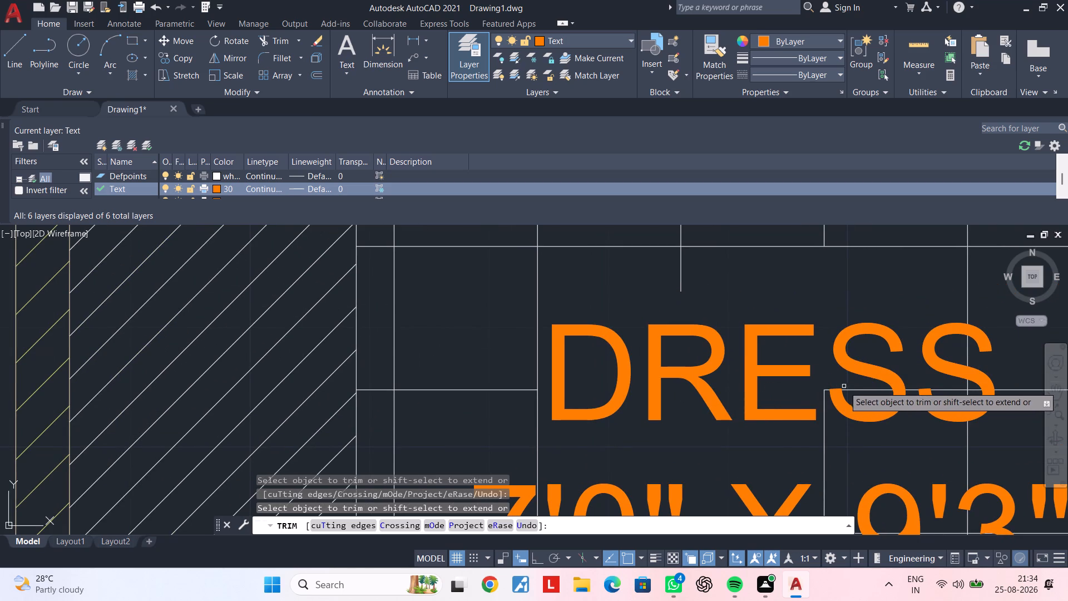
left_click(856, 388)
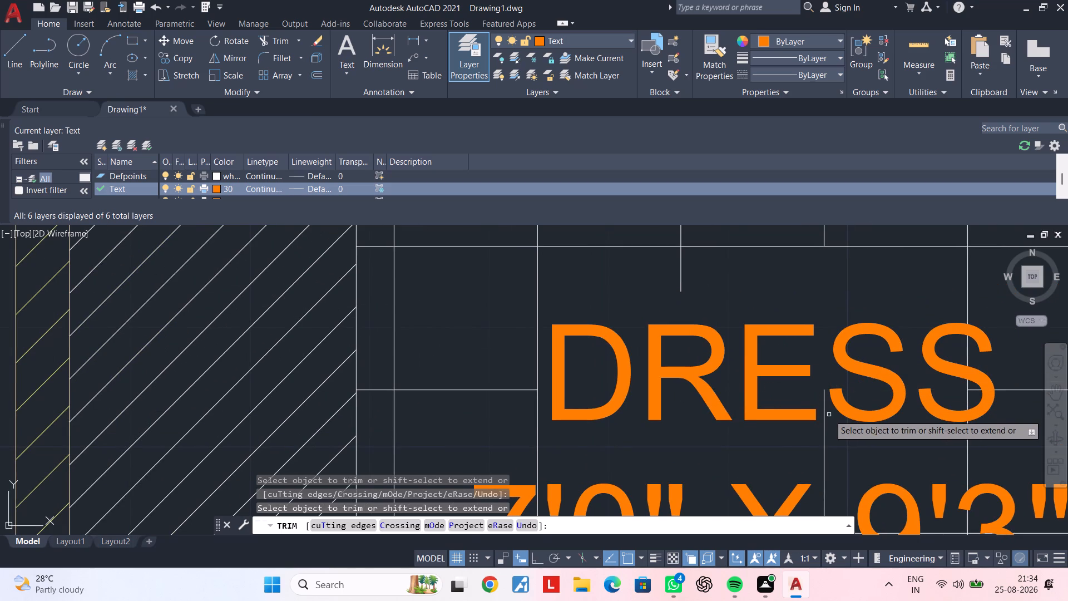
left_click(823, 416)
middle_click_drag(870, 425, 610, 446)
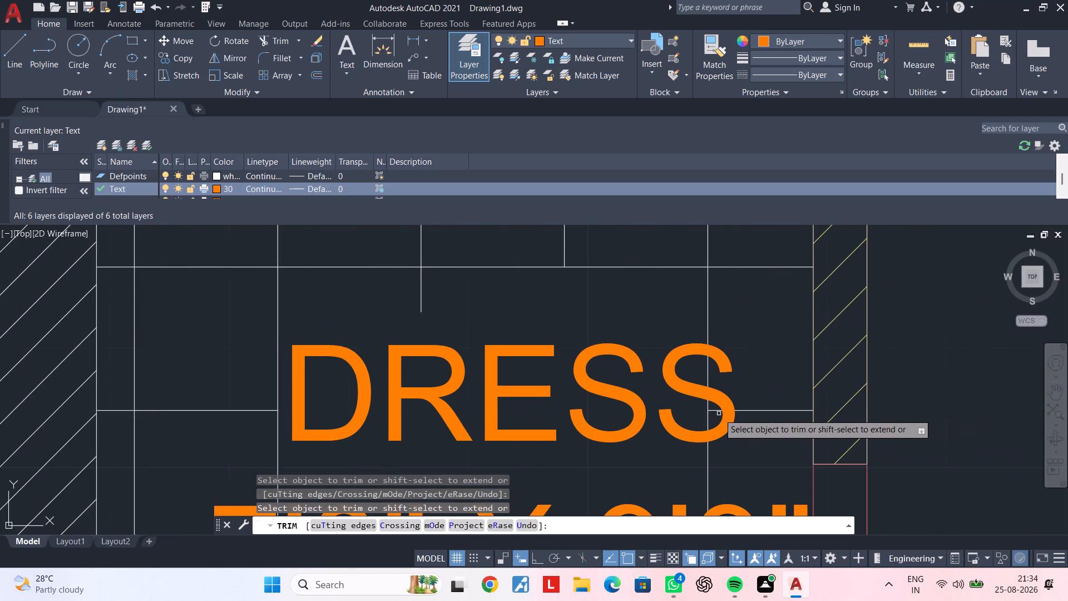
left_click(716, 411)
left_click(709, 413)
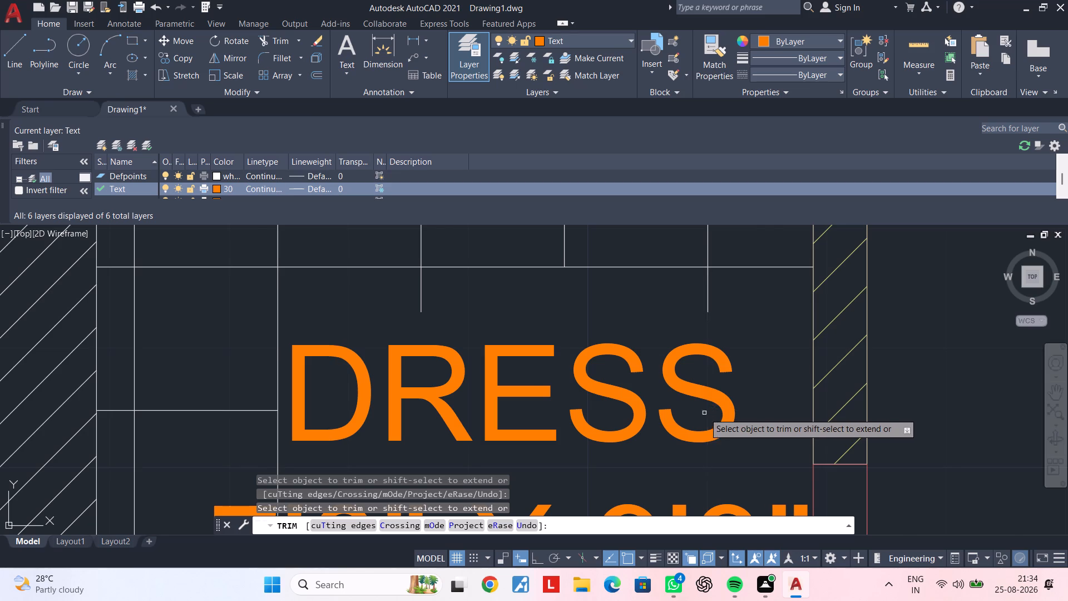
Trim the floor tile lines crossing the size line under DRESS, and end the Trim command.
scroll(704, 413, "down", 3)
middle_click_drag(722, 402, 761, 371)
scroll(664, 429, "up", 2)
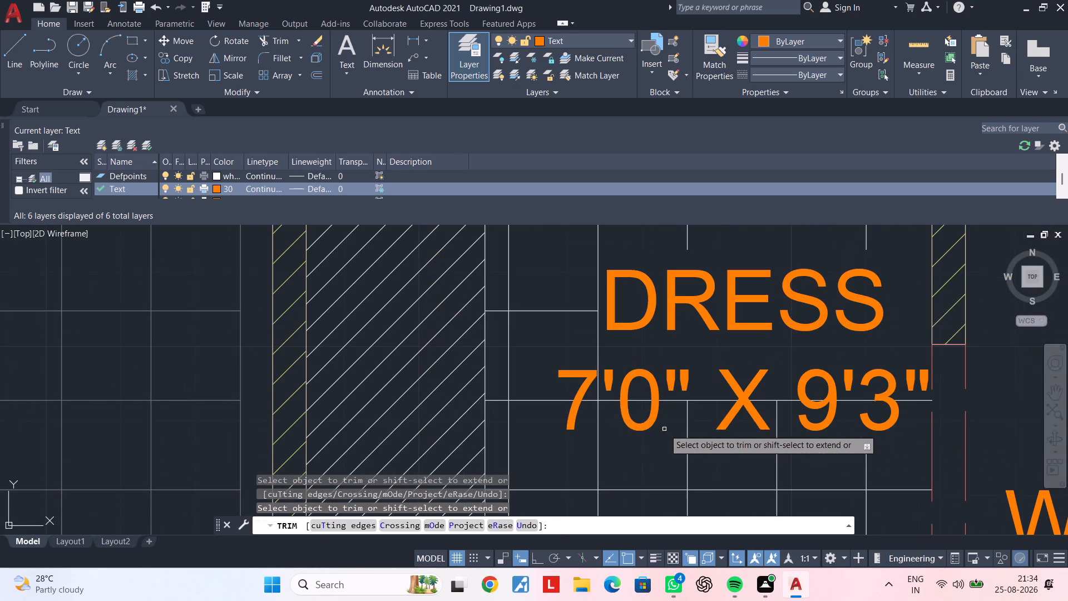
left_click(607, 402)
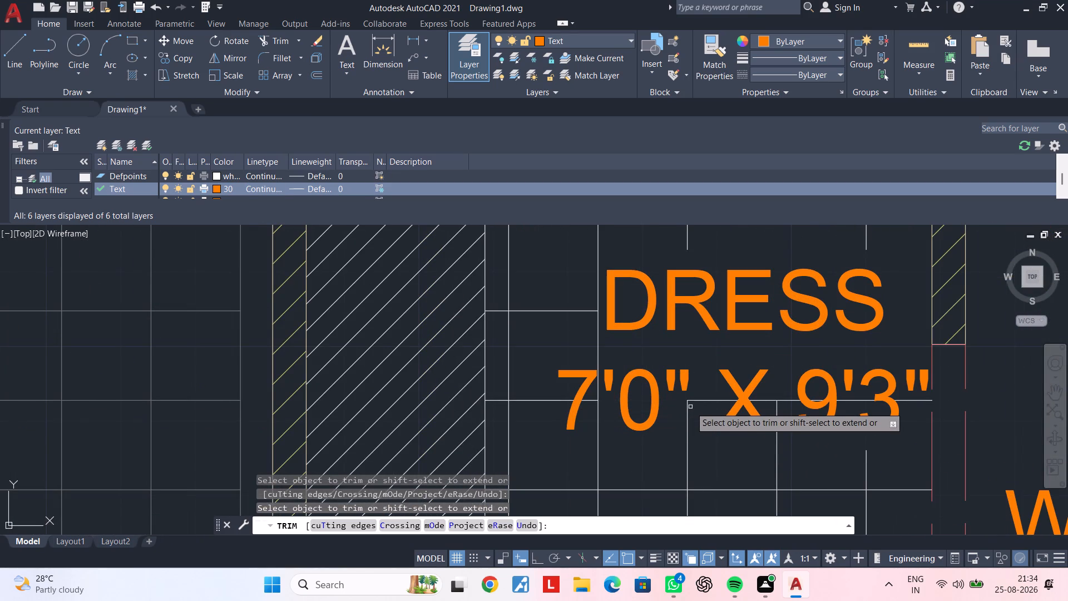
left_click(696, 402)
left_click(688, 411)
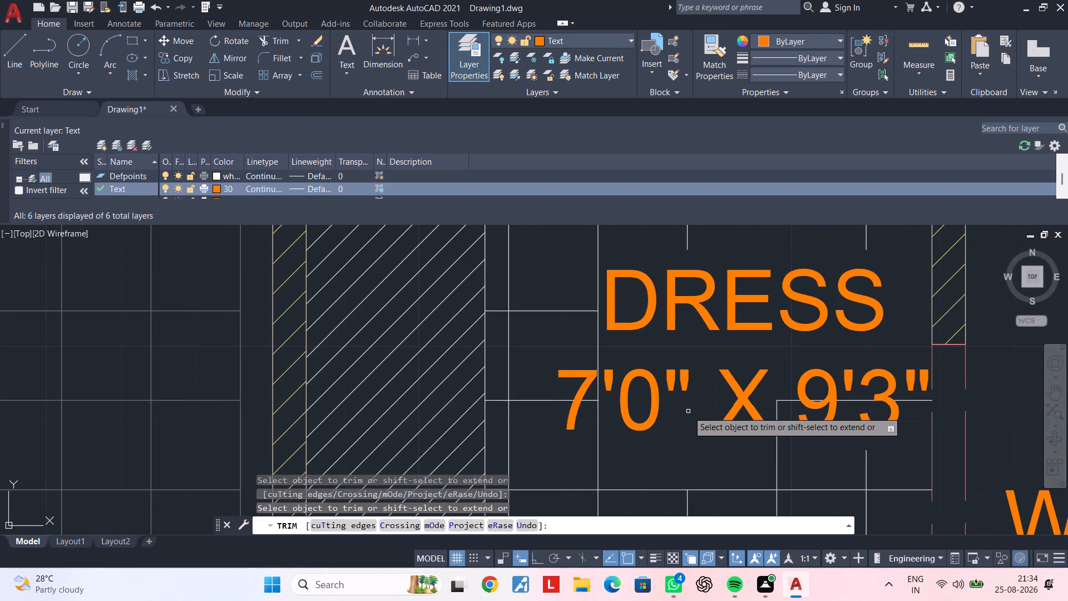
middle_click_drag(683, 412, 614, 414)
left_click(710, 447)
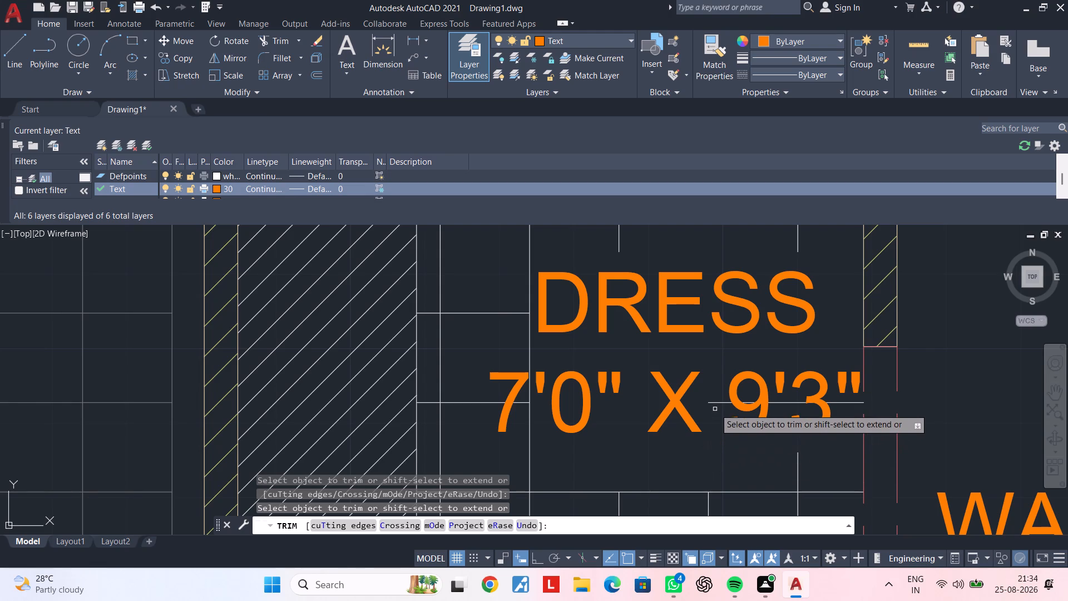
left_click(715, 405)
left_click(717, 395)
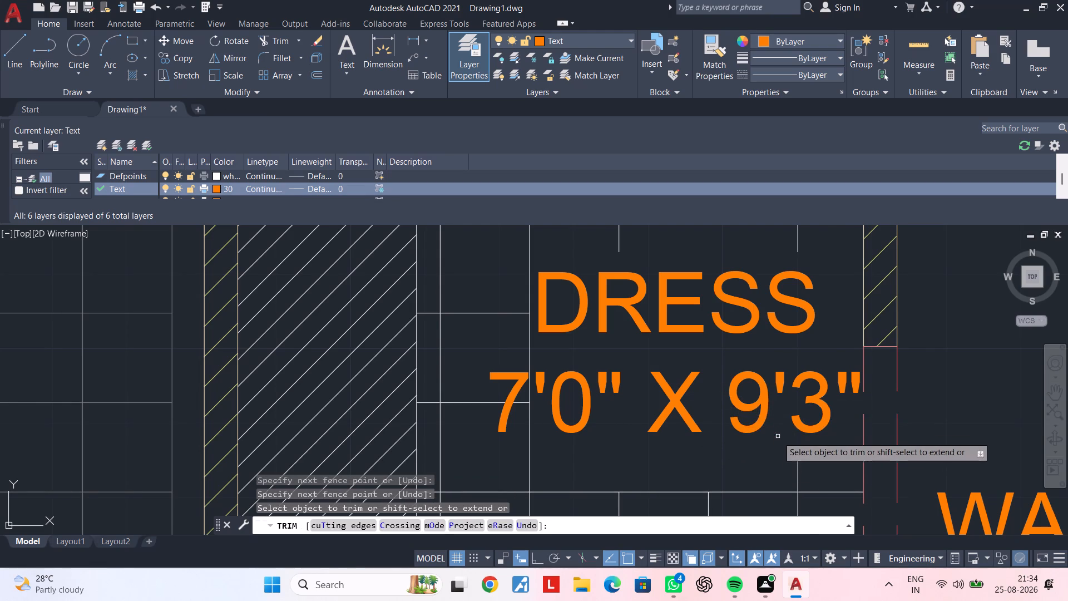
scroll(768, 455, "down", 1)
left_click(787, 462)
middle_click_drag(738, 464, 795, 464)
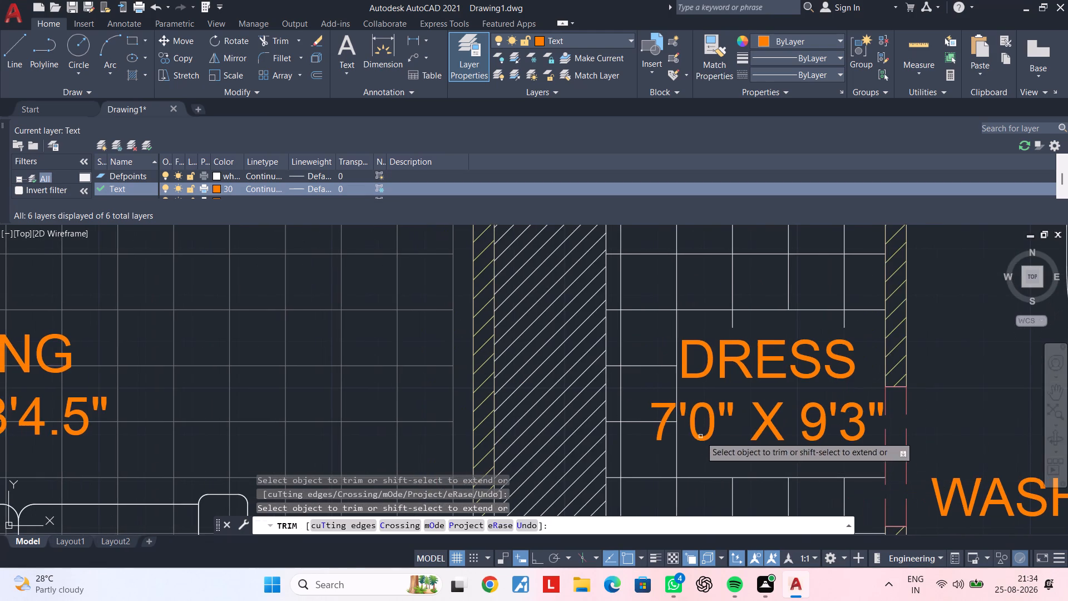
scroll(682, 427, "up", 2)
left_click(666, 411)
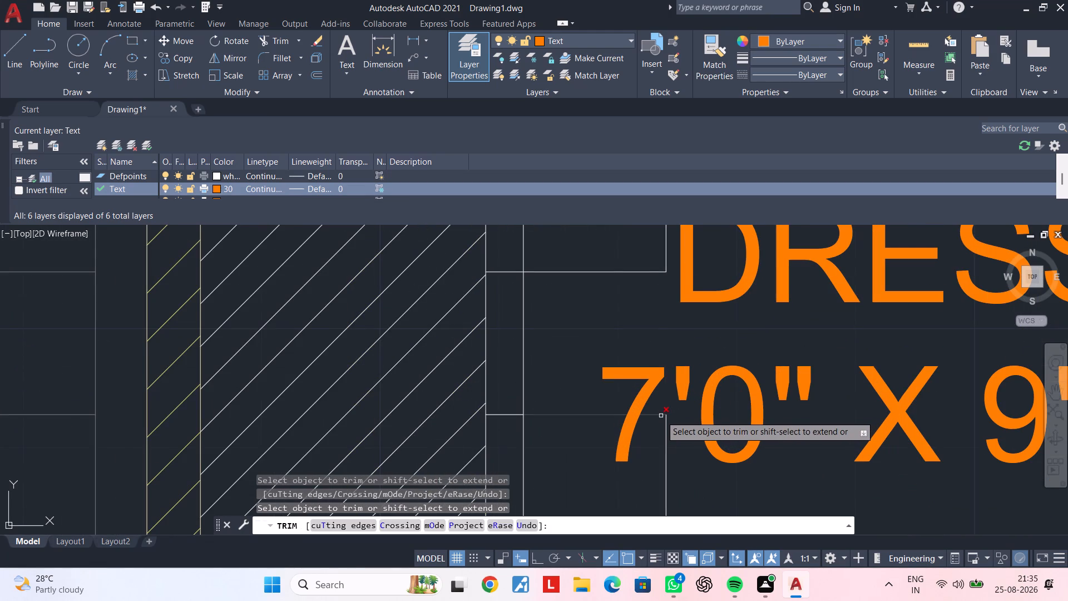
left_click(660, 416)
left_click(666, 421)
scroll(666, 421, "down", 3)
middle_click_drag(670, 426, 680, 480)
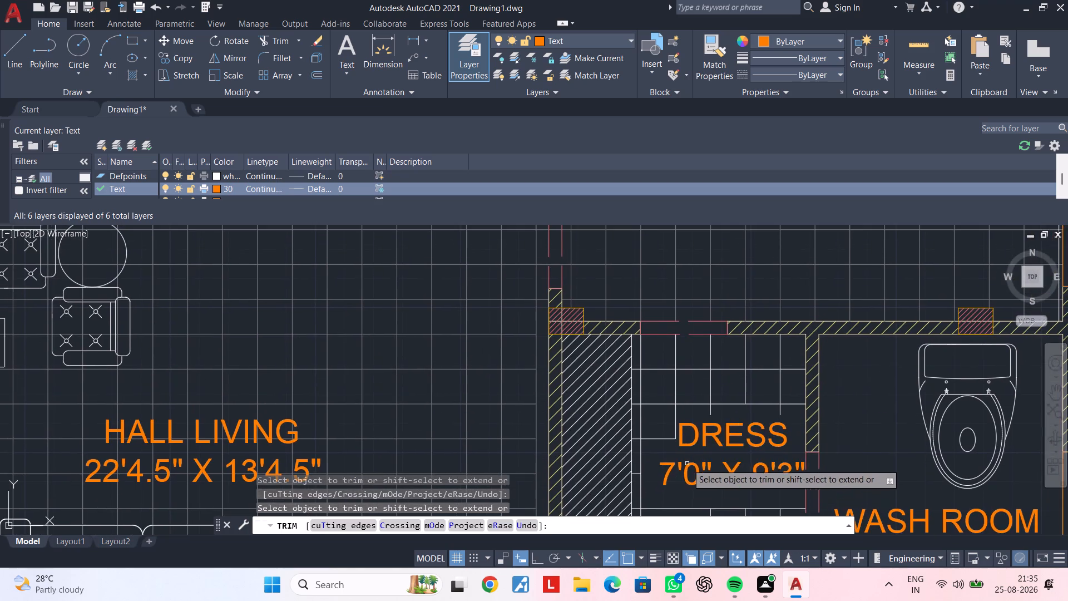
middle_click_drag(690, 445, 667, 372)
key("Escape")
key("Escape")
middle_click_drag(700, 432, 747, 403)
key("Escape")
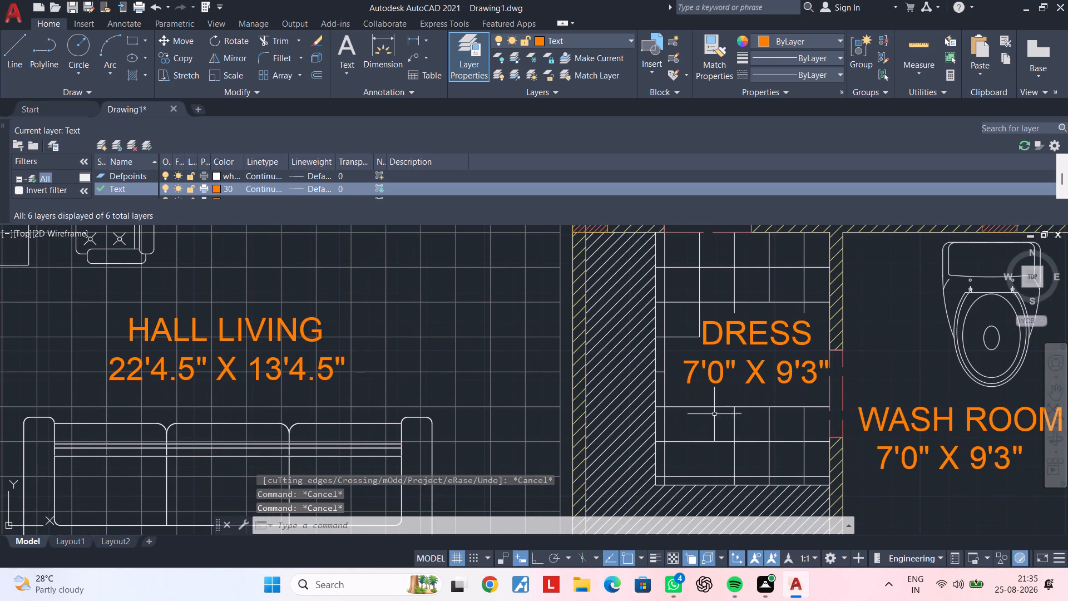
Draw a vertical tile line in the DRESS room from the horizontal tile line beneath the size text to the bottom tile line.
middle_click_drag(708, 401, 711, 377)
key("l")
key("space")
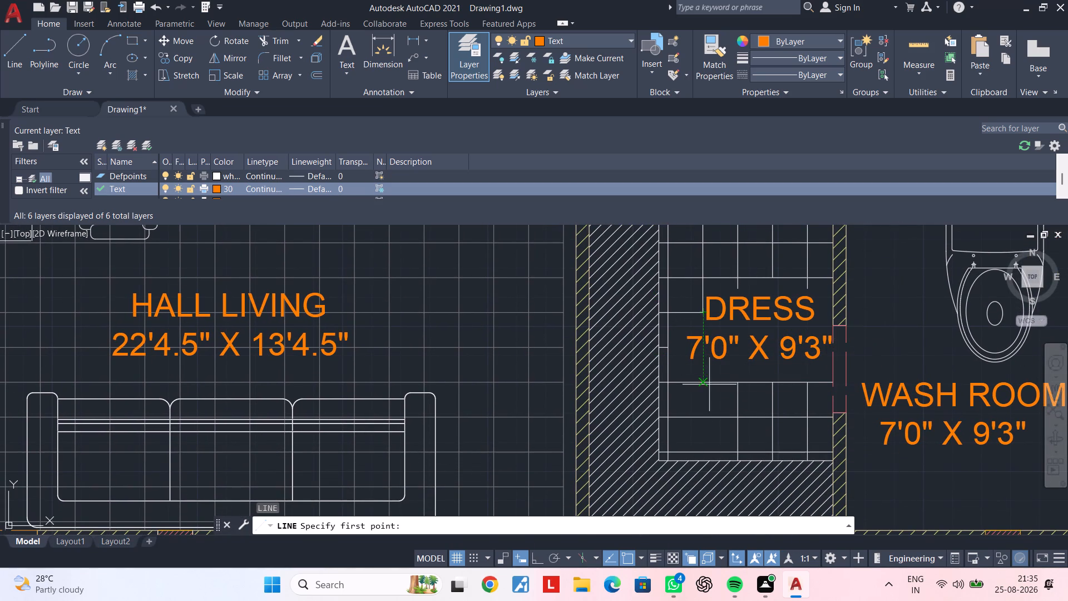
left_click(706, 385)
left_click(703, 452)
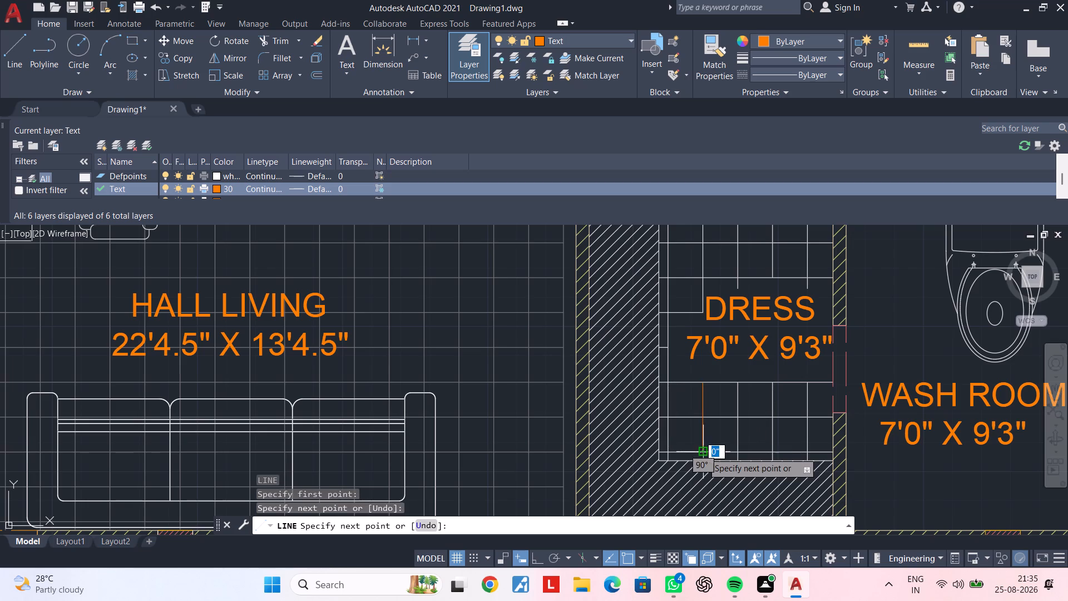
key("Escape")
key("Escape")
key("Escape")
middle_click_drag(701, 455, 696, 478)
key("Escape")
key("Escape")
middle_click_drag(663, 454, 658, 457)
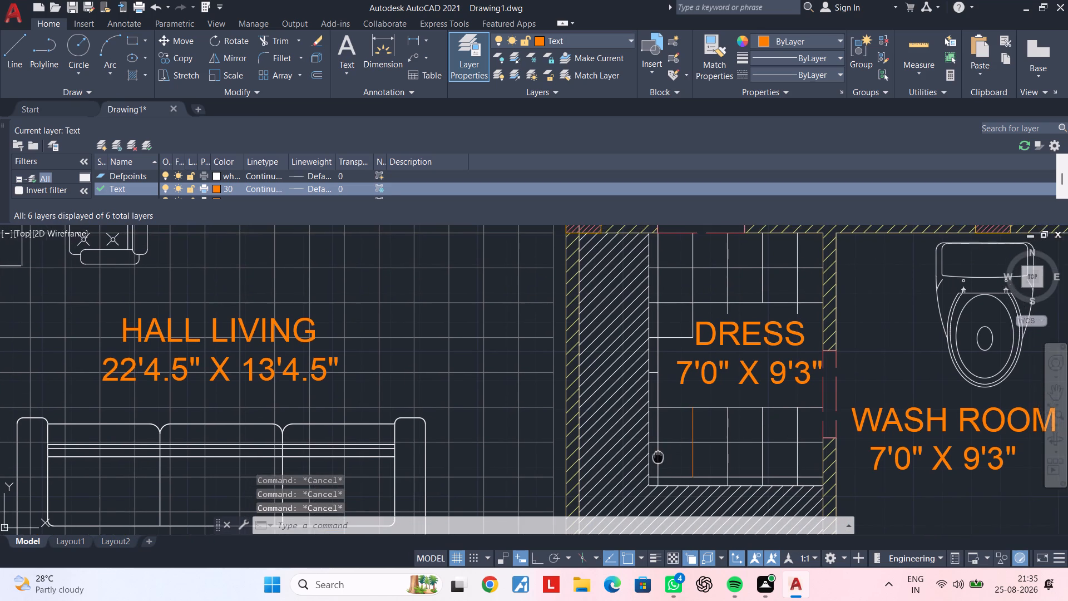
middle_click_drag(658, 457, 655, 459)
key("Escape")
key("Escape")
Copy the HALL LIVING label to just below the dash-dot line between the dining area and the hall.
scroll(679, 437, "down", 2)
middle_click_drag(676, 437, 741, 430)
middle_click_drag(670, 425, 736, 425)
middle_click_drag(644, 422, 648, 421)
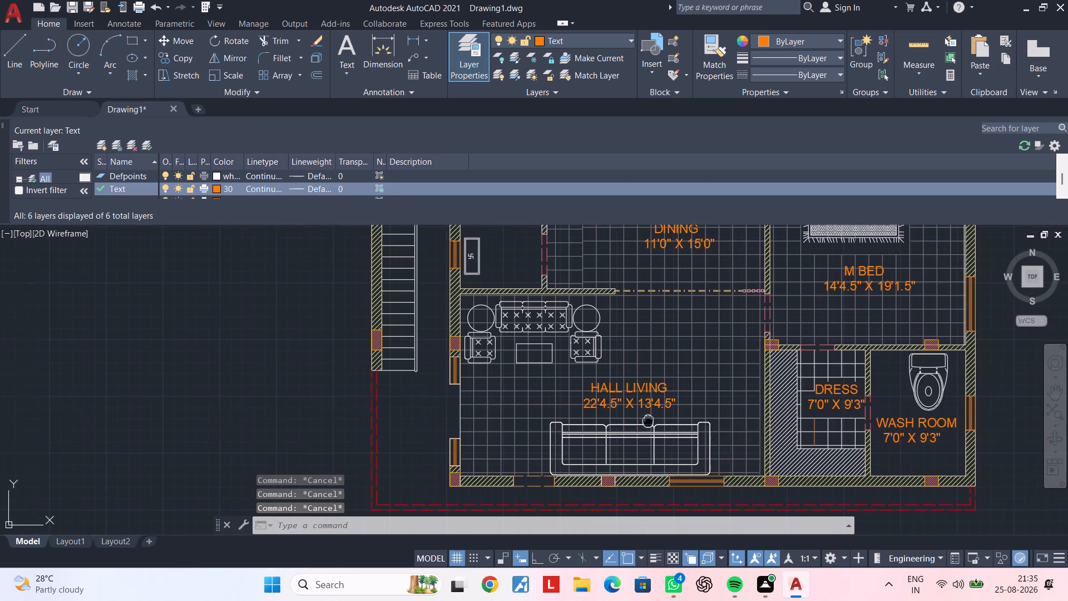
middle_click_drag(648, 421, 746, 421)
key("Escape")
key("Escape")
key("Escape")
key("Escape")
key("Escape")
key("Escape")
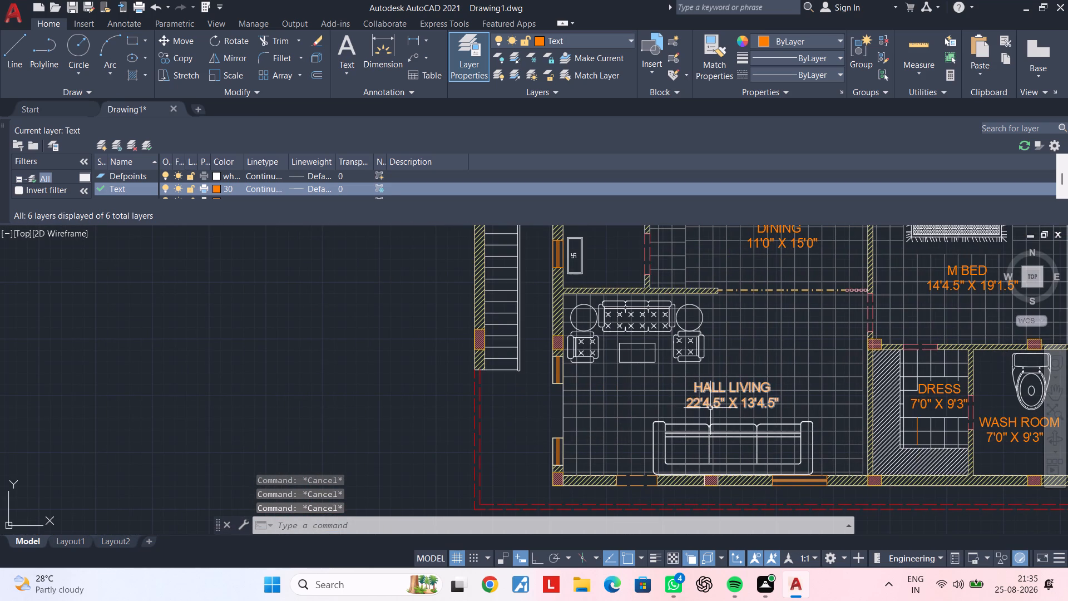
middle_click_drag(708, 385, 654, 425)
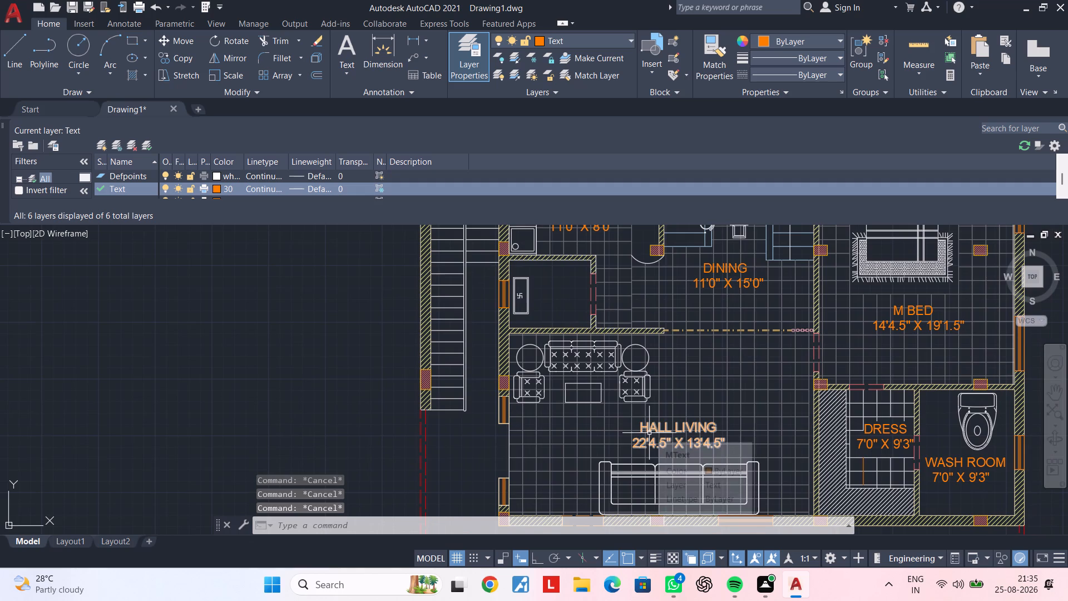
scroll(674, 459, "up", 2)
left_click(694, 379)
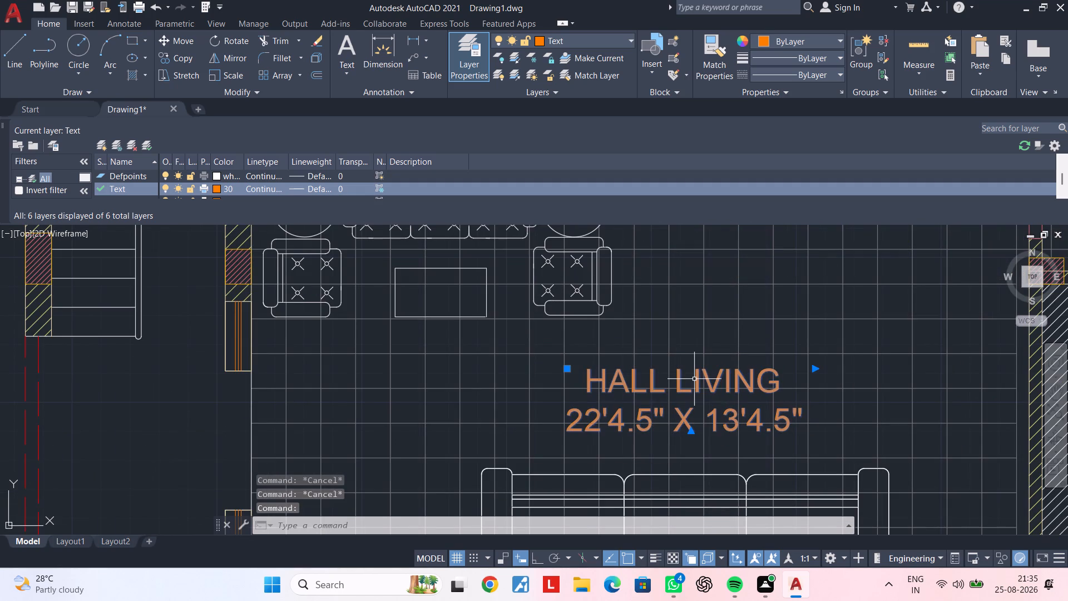
key("c")
key("o")
key("space")
left_click(696, 378)
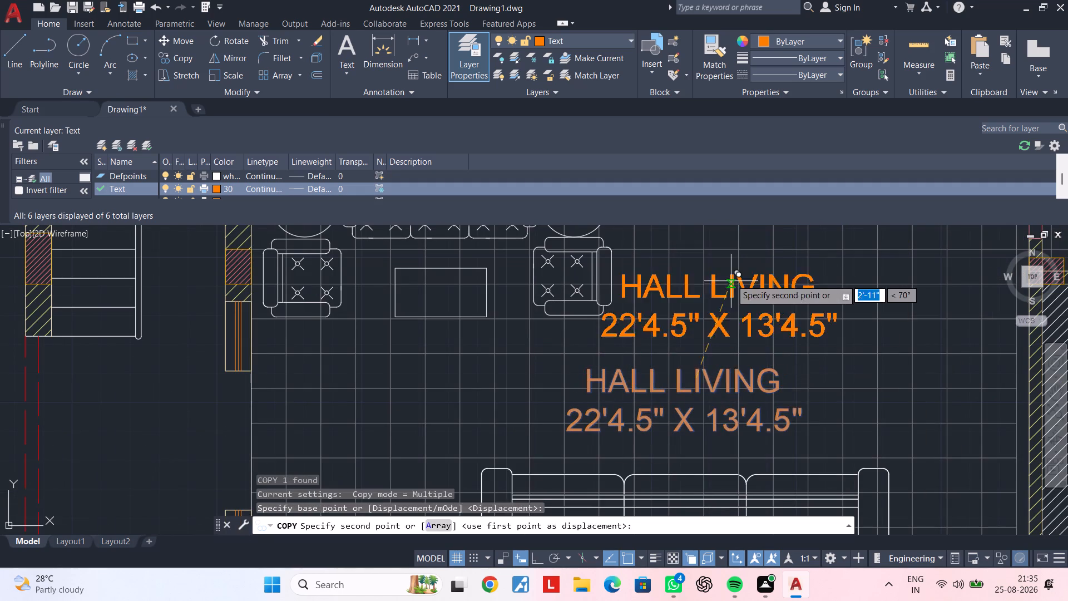
middle_click_drag(738, 319, 699, 508)
middle_click_drag(755, 354, 721, 401)
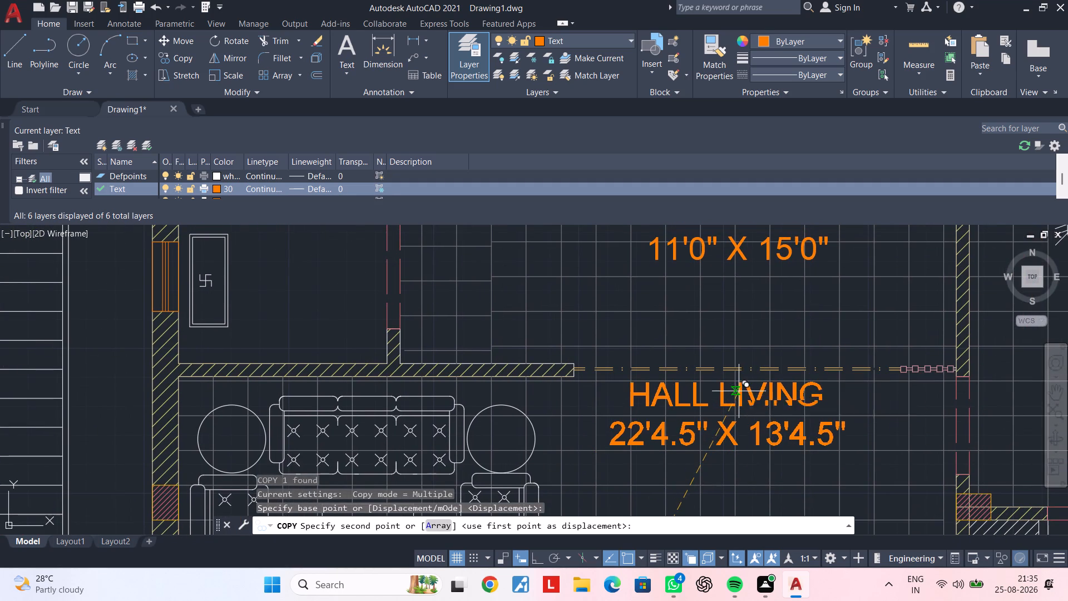
left_click(739, 391)
key("Escape")
key("Escape")
Replace both lines of the copied label with ARCH, indented by three spaces, and finish editing.
double_click(774, 433)
left_click(843, 431)
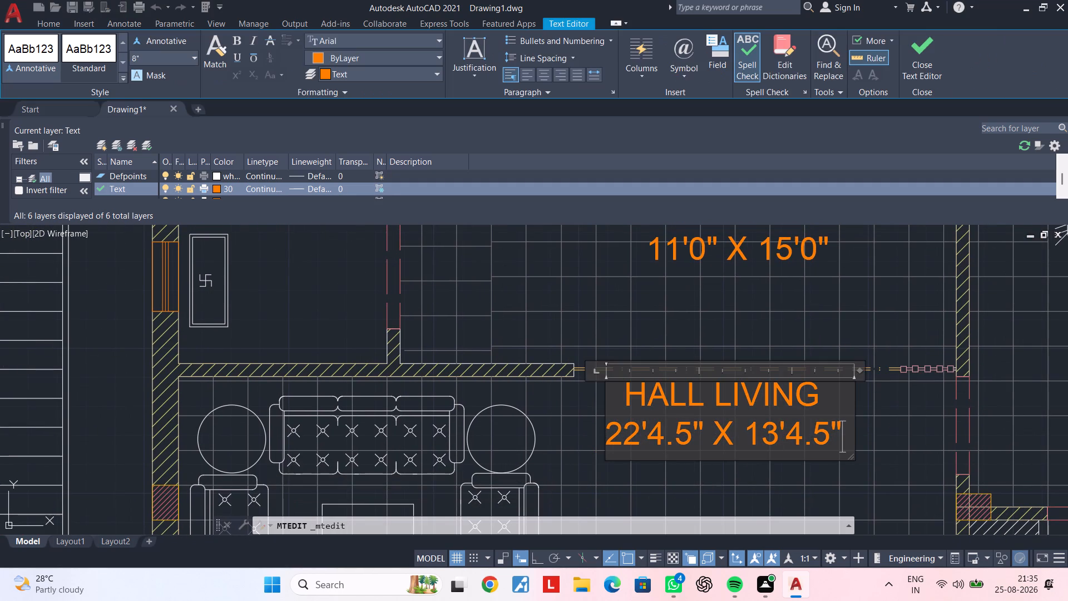
key("BackSpace")
key("BackSpace")
key("BackSpace")
key("BackSpace")
key("BackSpace")
key("BackSpace")
key("BackSpace")
key("BackSpace")
key("BackSpace")
key("BackSpace")
key("BackSpace")
key("BackSpace")
key("BackSpace")
key("BackSpace")
key("BackSpace")
key("BackSpace")
key("BackSpace")
key("BackSpace")
key("BackSpace")
key("BackSpace")
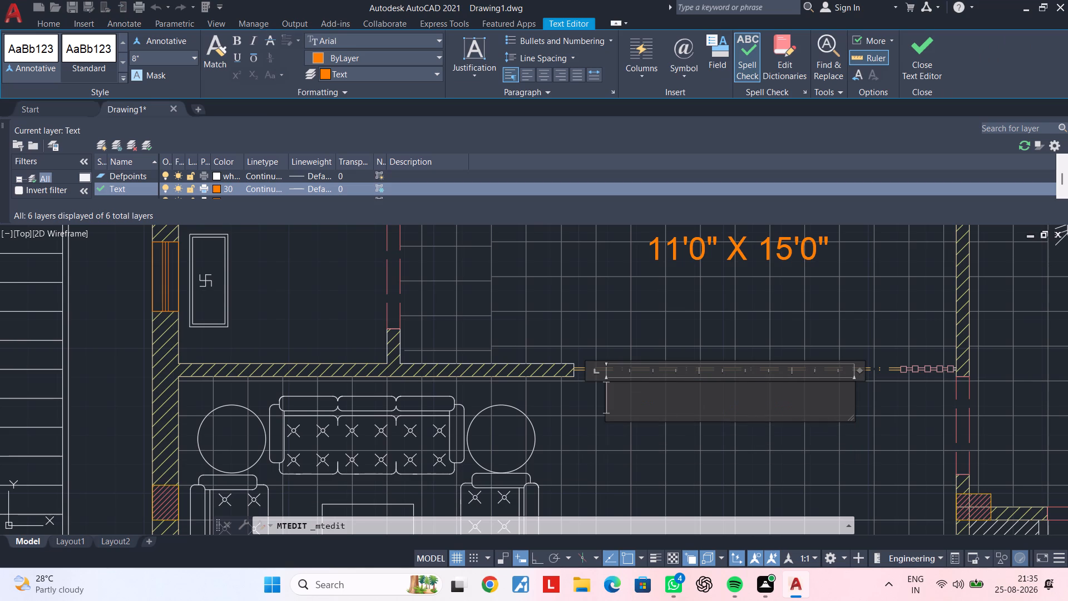
key("space")
key("space")
key("space")
type("ARC")
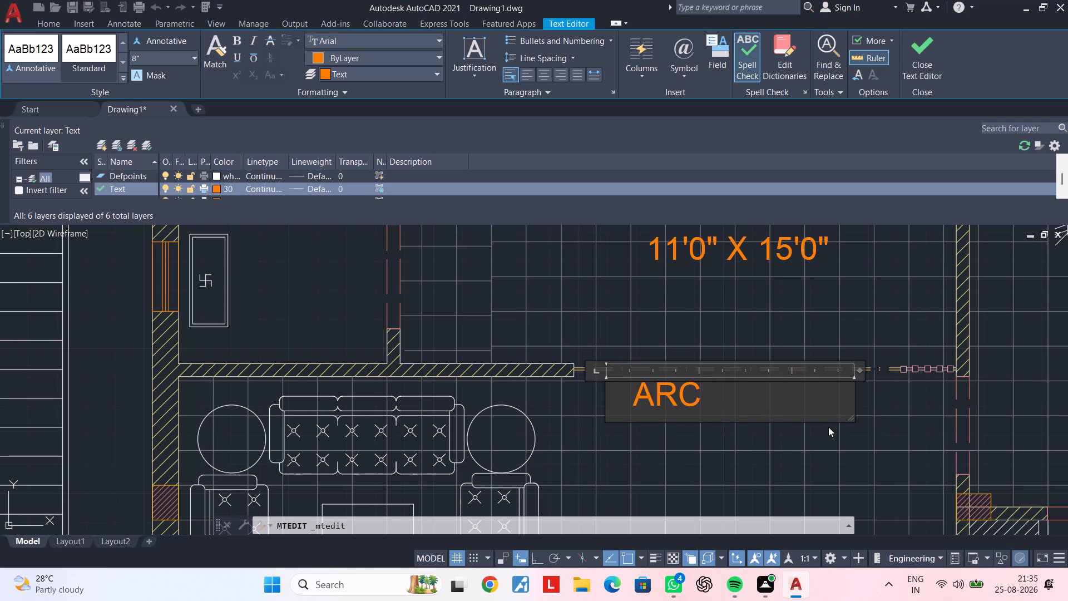
key("h")
left_click(755, 441)
Space out the label's letters to read A R C H, with one space between each letter.
double_click(661, 393)
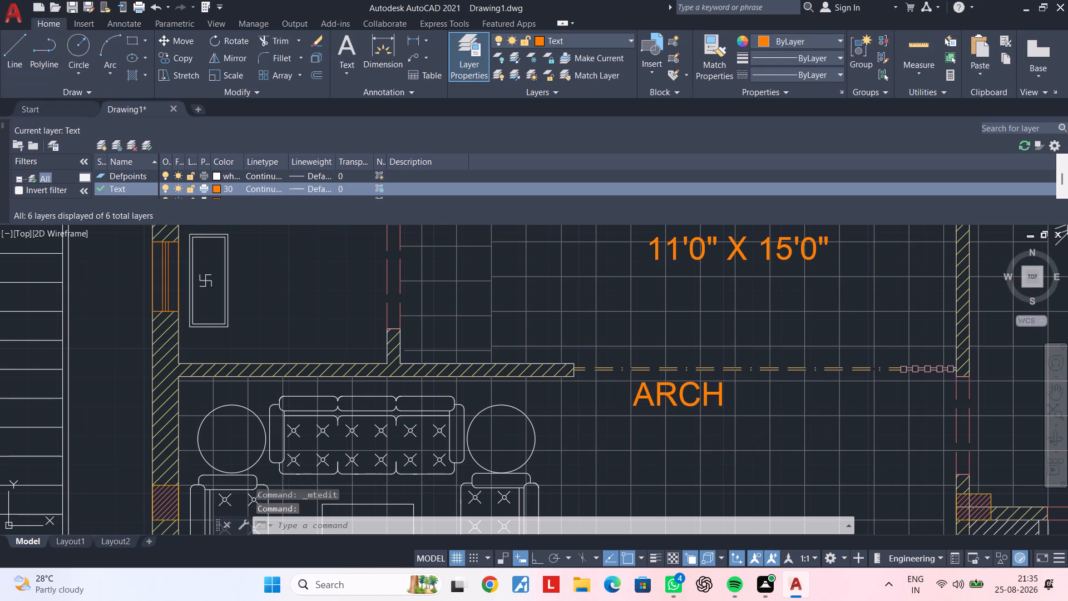
key("space")
left_click(686, 396)
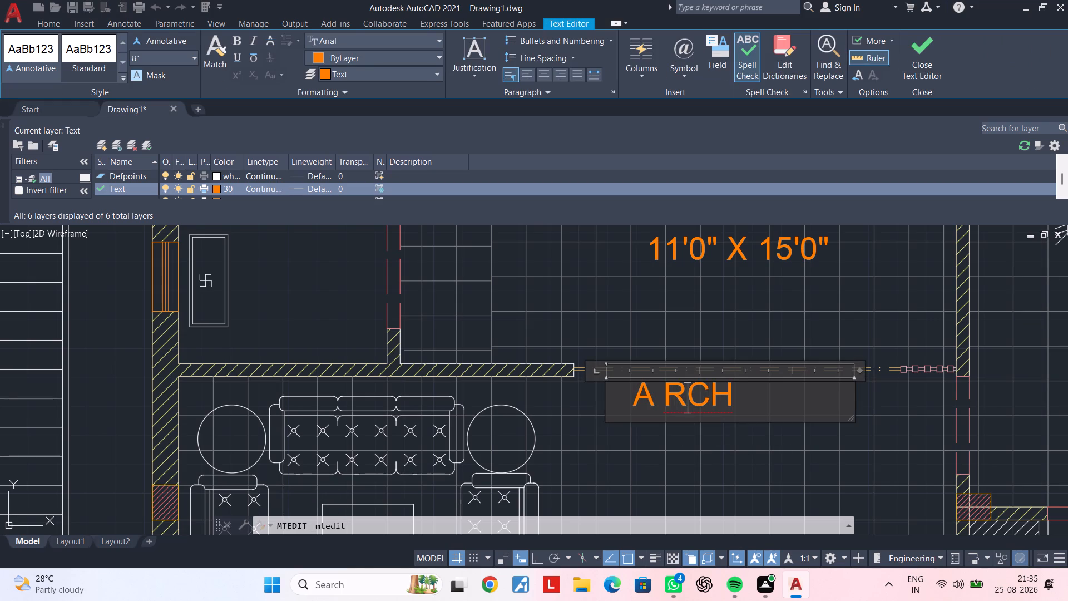
key("space")
left_click(717, 396)
key("space")
left_click(773, 437)
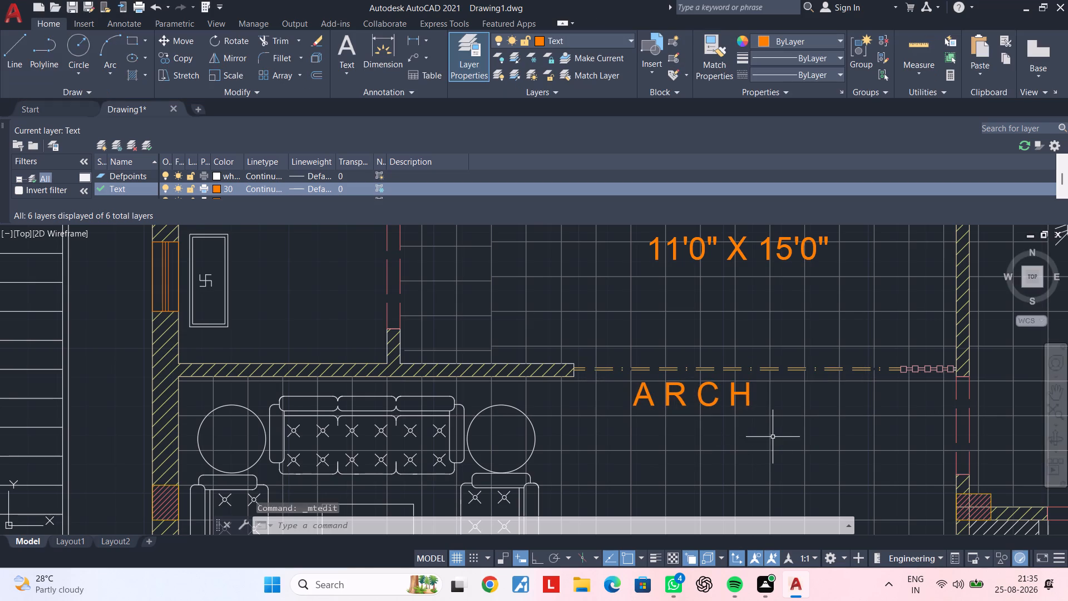
key("Escape")
Move the A R C H label sideways to centre it beneath the dash-dot opening line.
scroll(727, 437, "down", 1)
middle_click_drag(728, 437, 821, 418)
key("Escape")
left_click(815, 396)
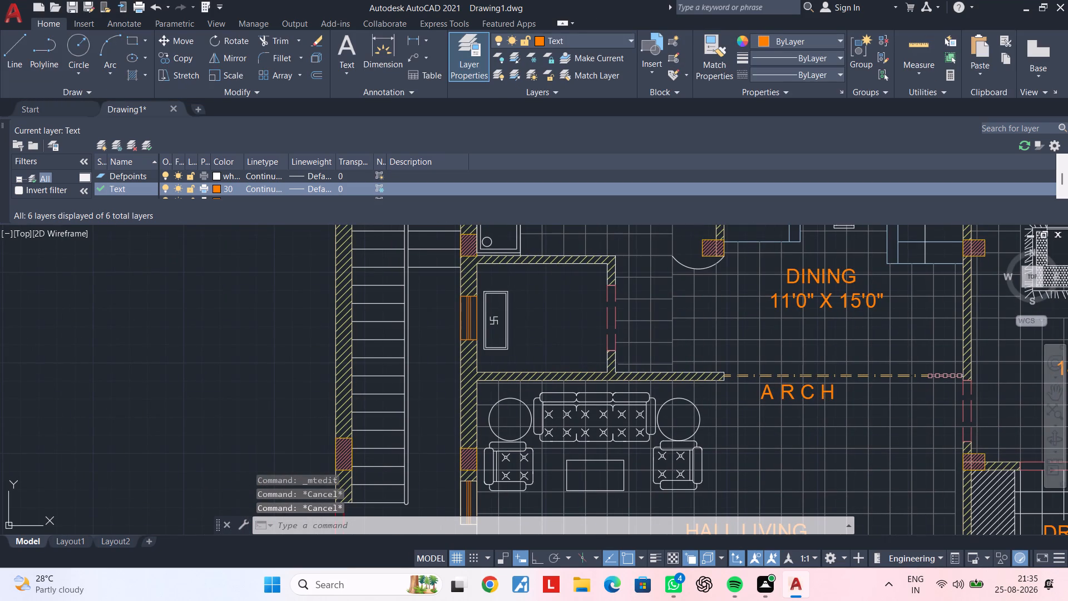
key("m")
key("space")
left_click(815, 394)
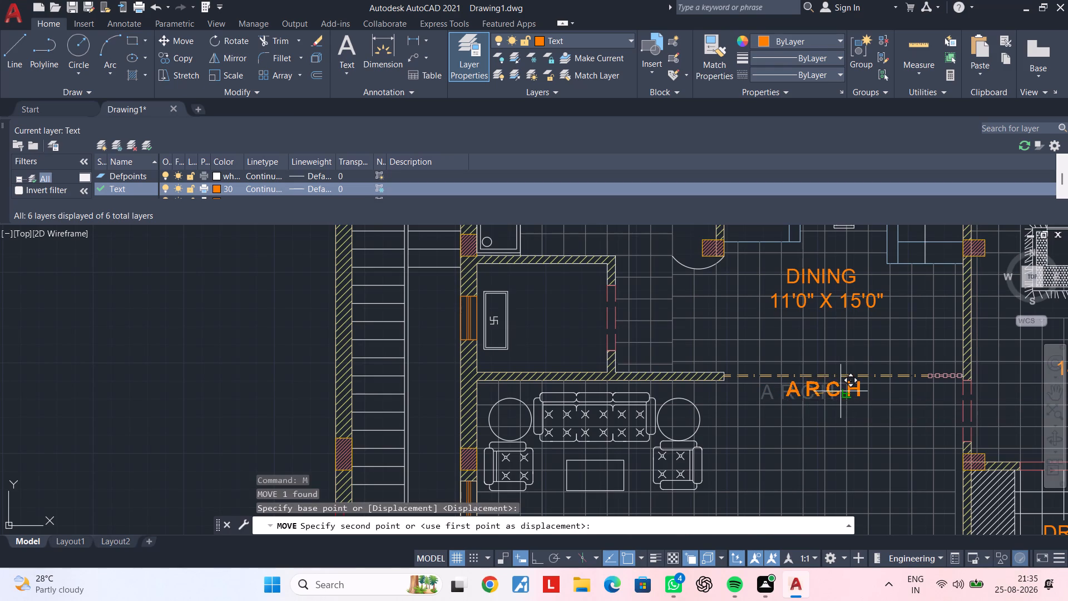
left_click(840, 391)
key("Escape")
Copy the A R C H label into the small room with the swastika symbol, beside its rectangular platform.
left_click(833, 392)
key("c")
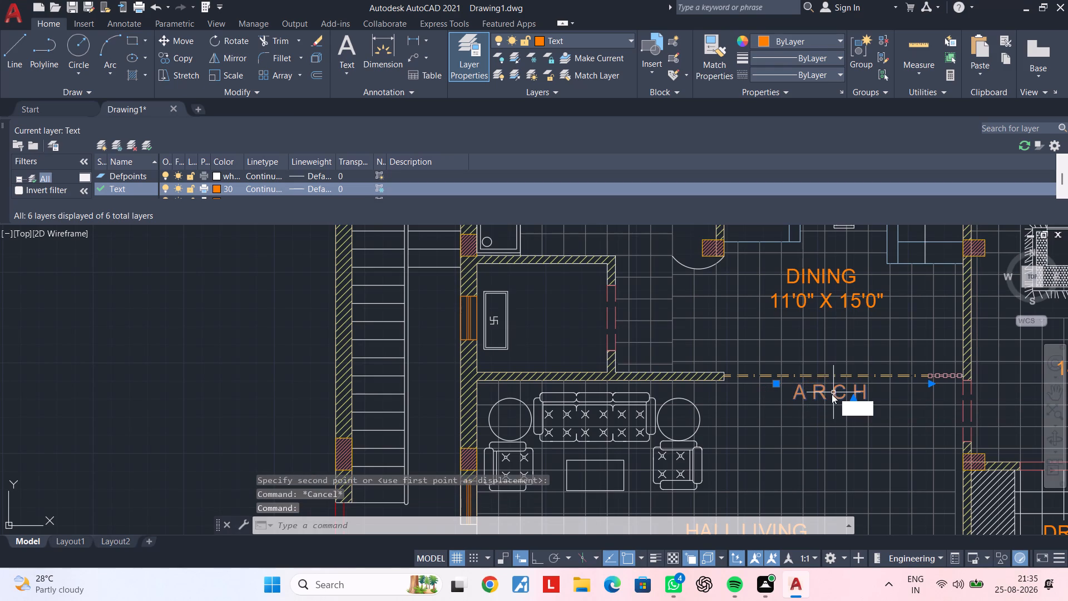
key("o")
key("space")
left_click(830, 391)
middle_click_drag(549, 371, 597, 366)
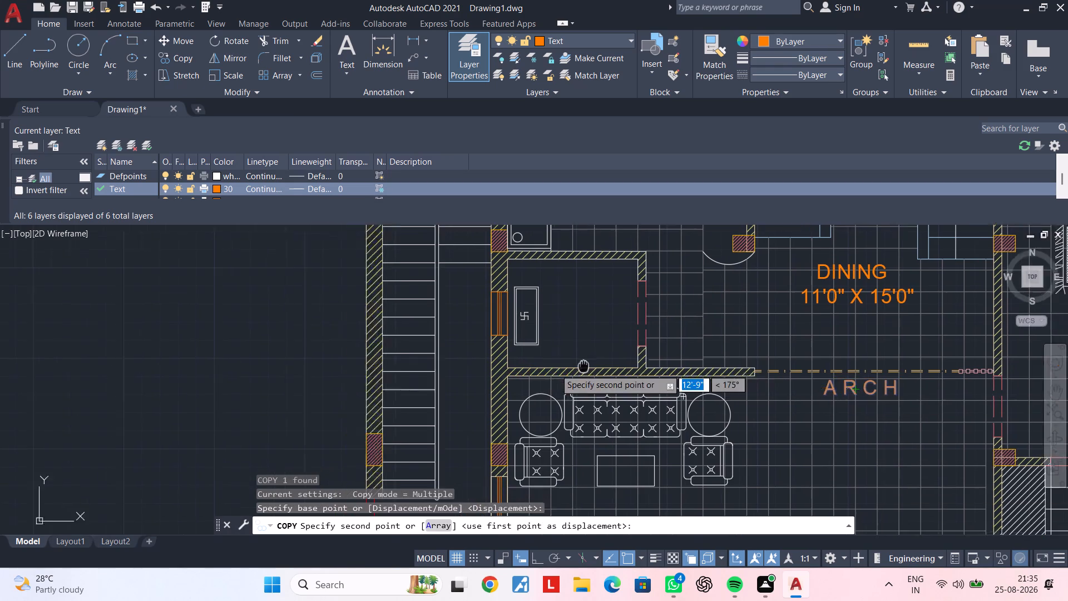
middle_click_drag(597, 366, 607, 366)
scroll(604, 314, "up", 2)
left_click(609, 287)
key("Escape")
middle_click_drag(625, 317, 666, 367)
key("Escape")
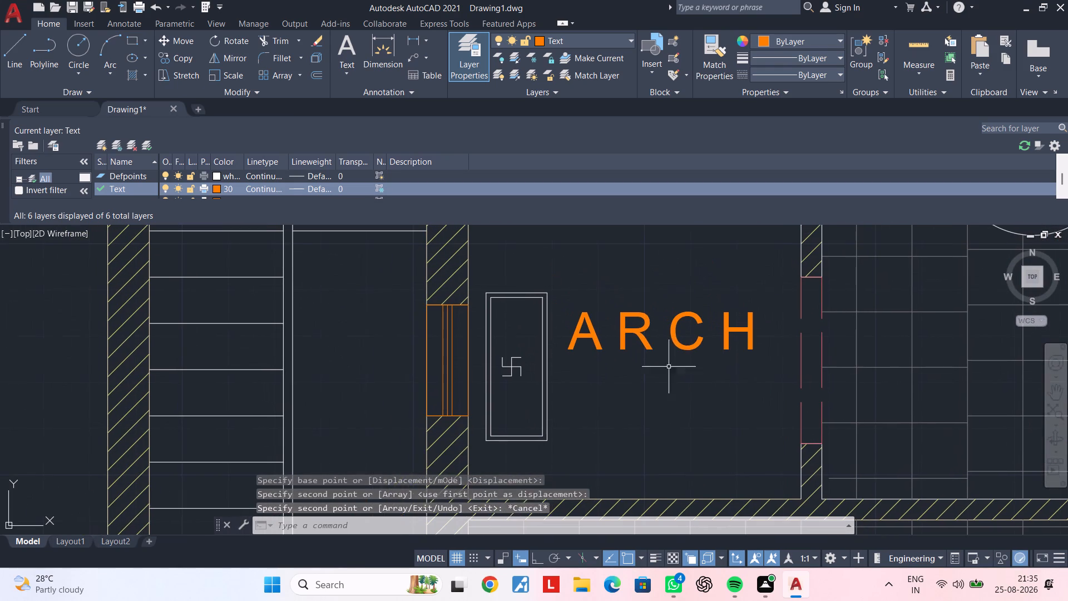
key("Escape")
Replace the copied label's text with POOJA and add the size line 6'0" X 5'0" beneath it.
left_click(737, 335)
key("Escape")
double_click(737, 330)
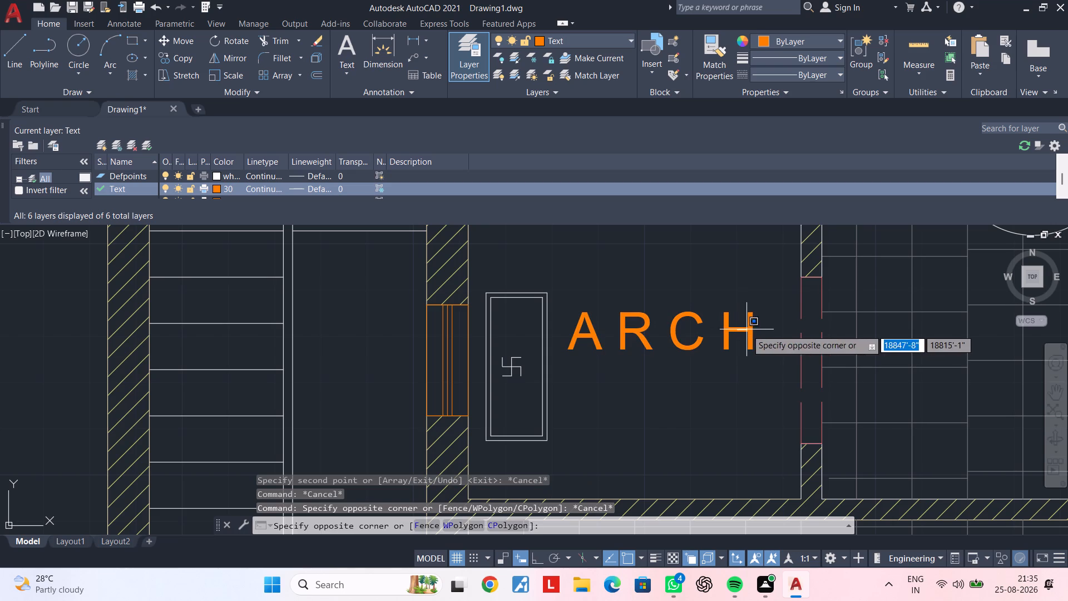
double_click(746, 329)
left_click(758, 329)
double_click(750, 327)
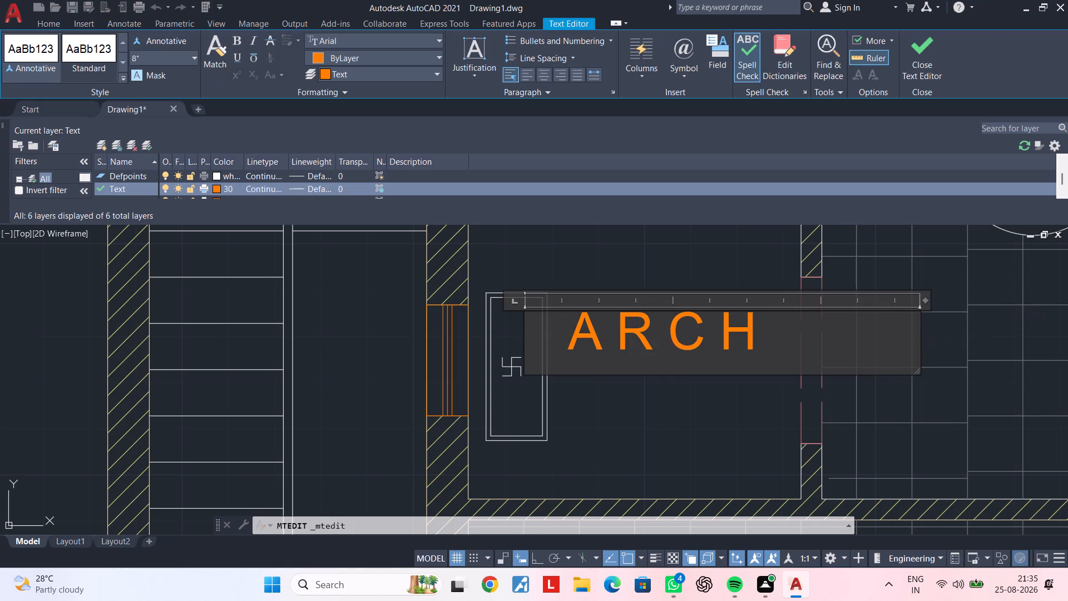
key("BackSpace")
key("BackSpace")
key("BackSpace")
key("BackSpace")
key("BackSpace")
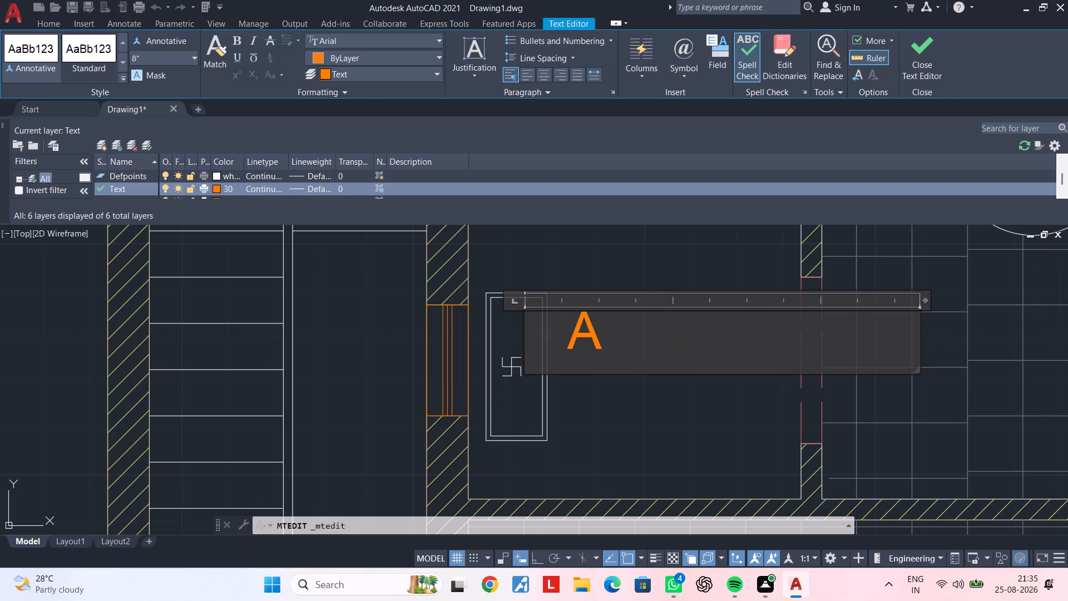
key("BackSpace")
key("BackSpace")
type("POOJA")
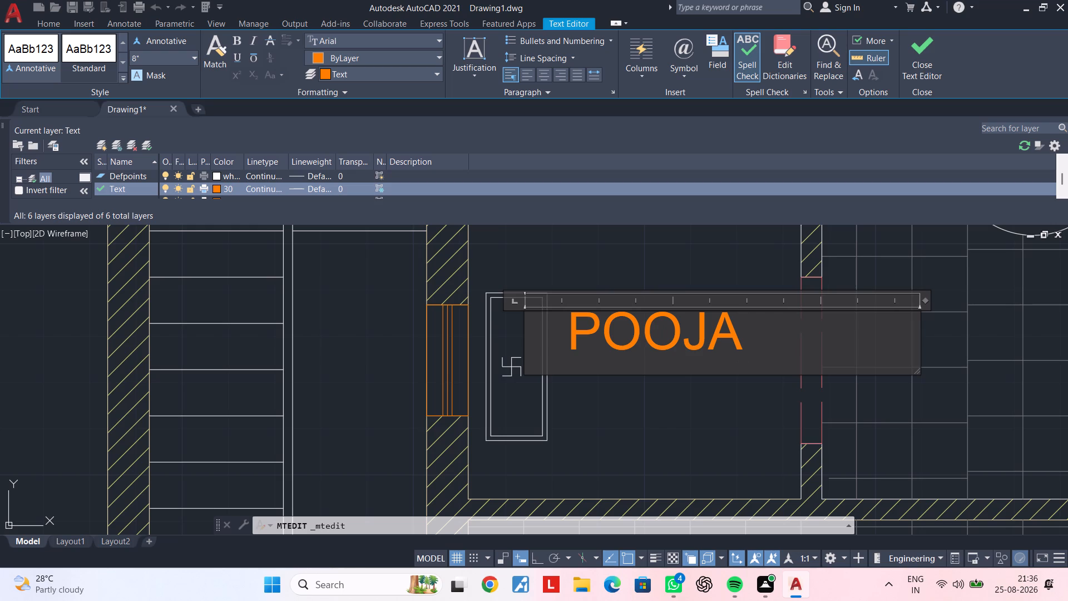
key("Return")
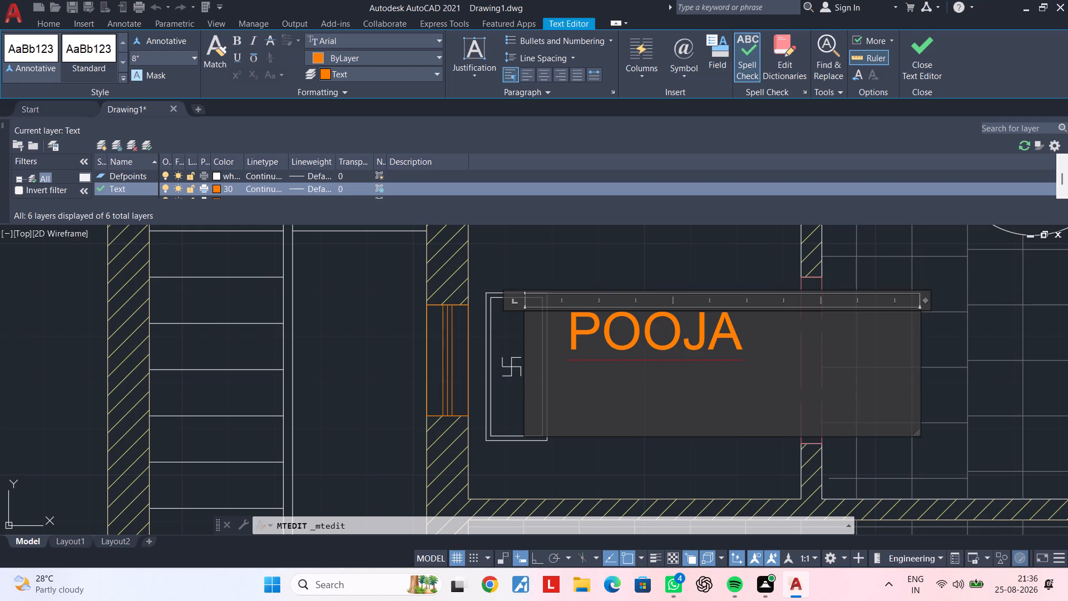
key("6")
type("'0\" X")
key("space")
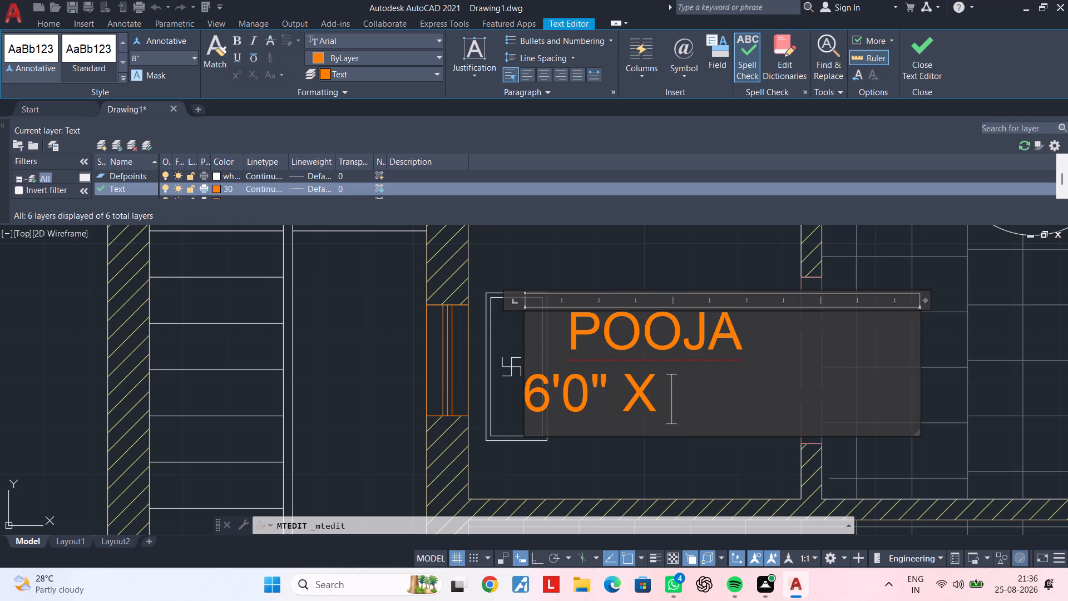
type("5'0\"")
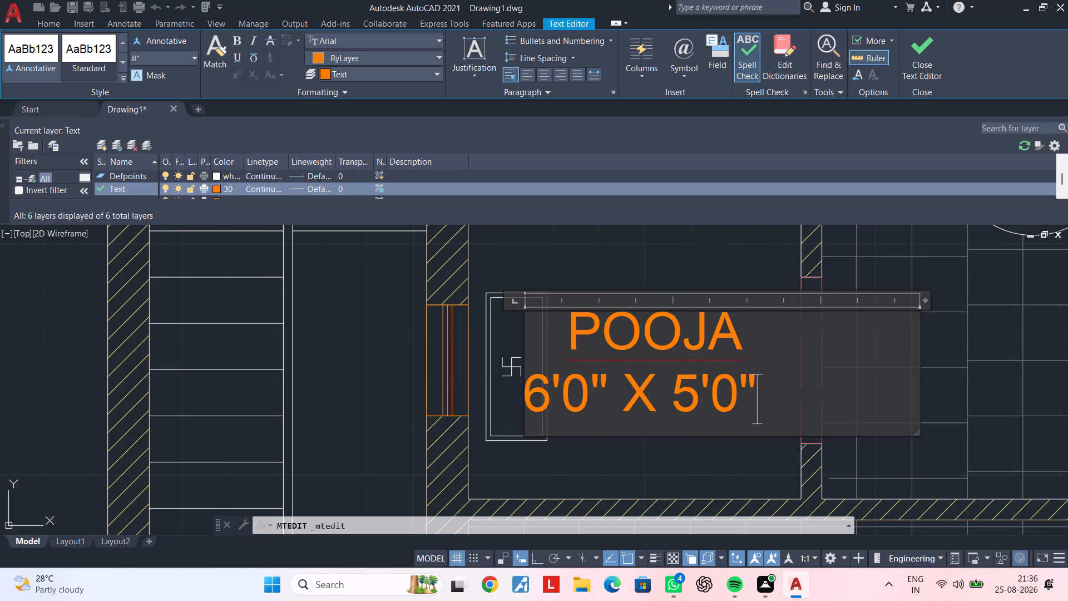
left_click(657, 477)
key("Escape")
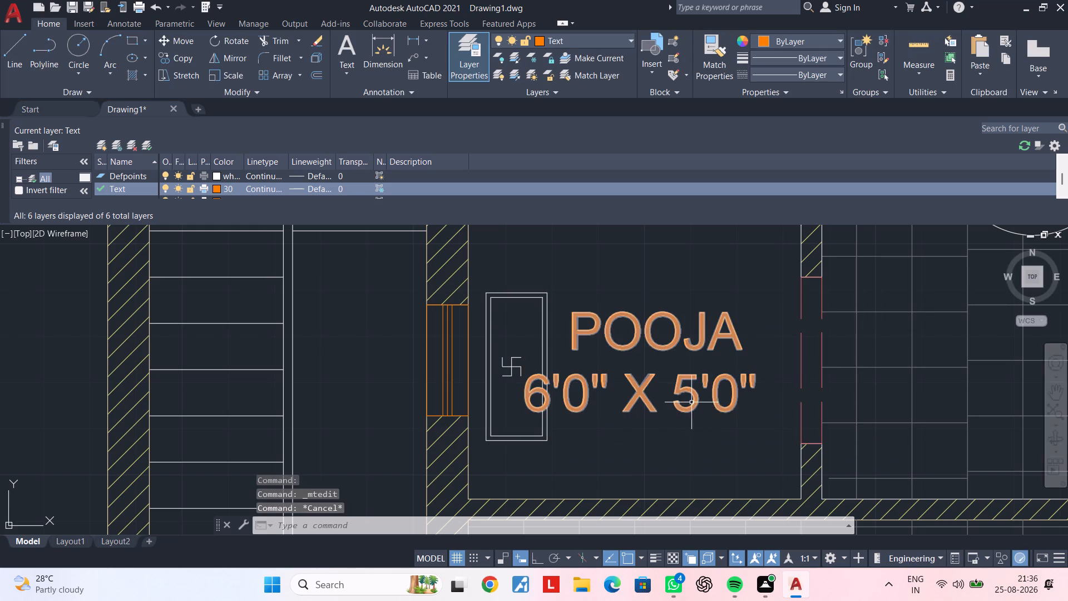
Indent the 6'0" X 5'0" line by three spaces and POOJA by two more, and finish editing the label.
double_click(691, 402)
left_click(523, 397)
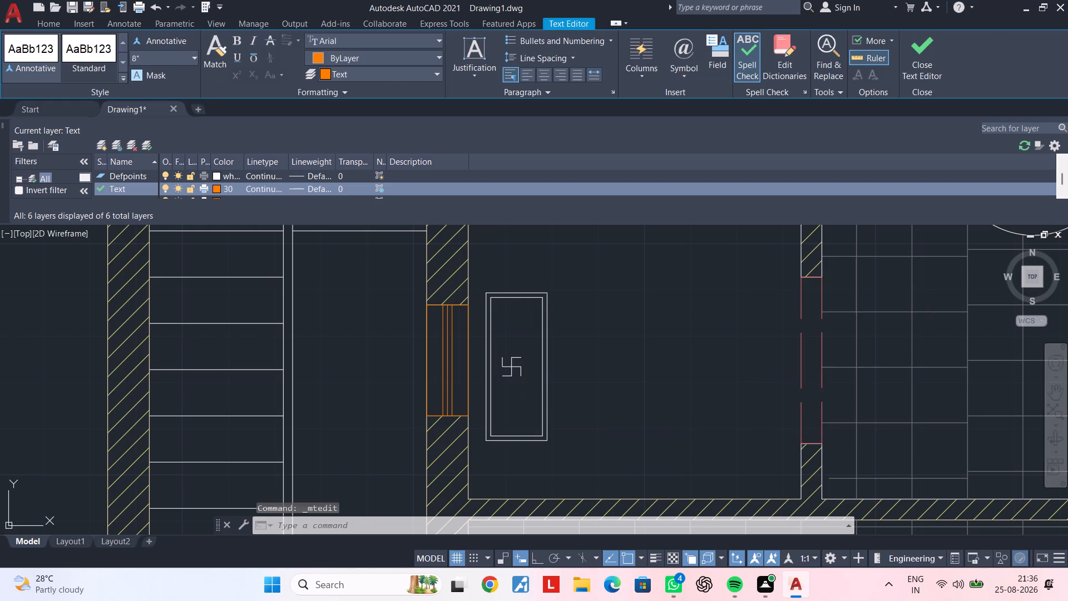
double_click(533, 398)
triple_click(526, 398)
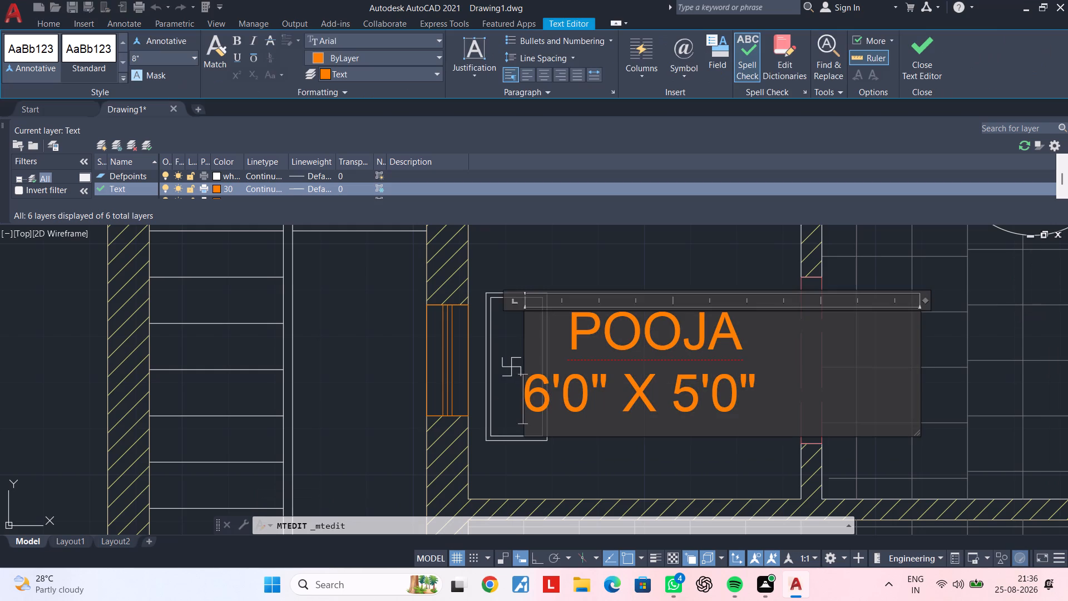
key("space")
key("space")
key("space")
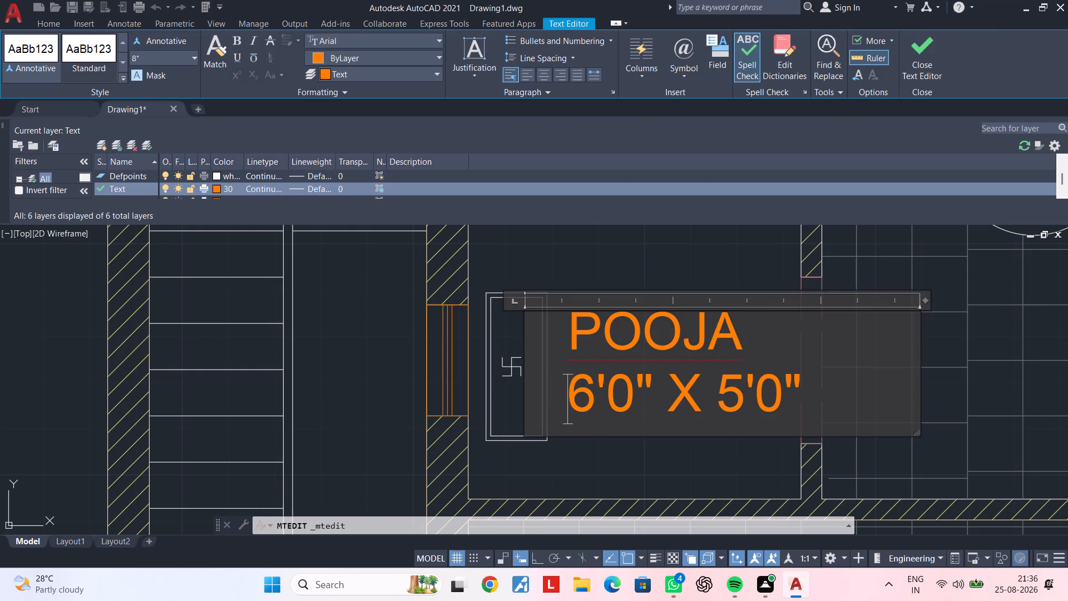
left_click(564, 343)
key("space")
key("space")
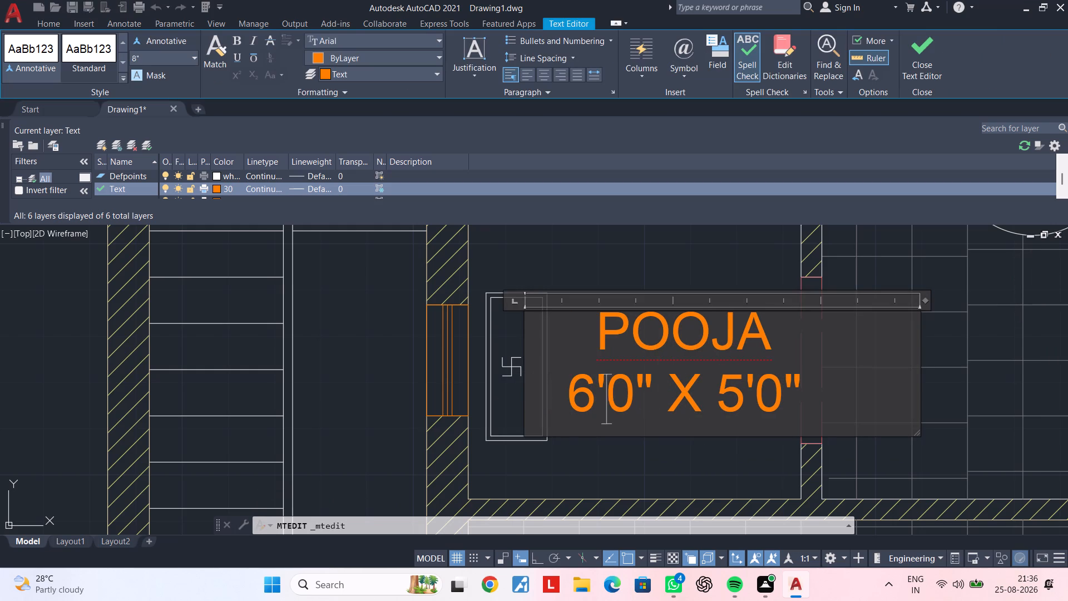
left_click(616, 431)
left_click(692, 440)
key("Escape")
scroll(704, 432, "down", 3)
middle_click_drag(701, 421, 723, 407)
key("Escape")
key("Escape")
key("Escape")
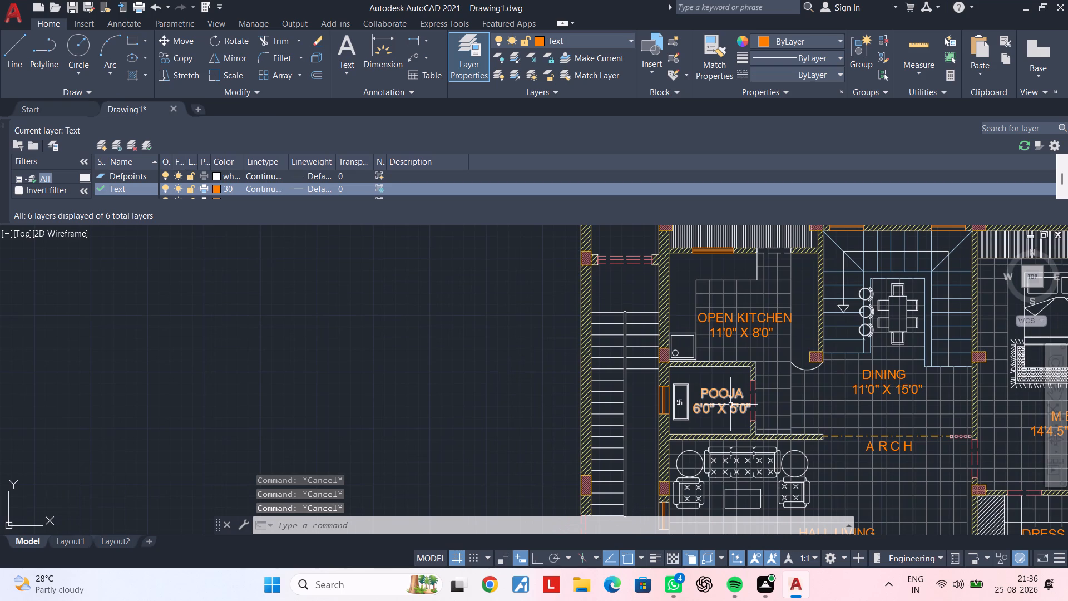
Copy the POOJA label into the vertically hatched area above the open kitchen.
key("Escape")
key("Escape")
key("Escape")
key("Escape")
key("Escape")
key("Escape")
key("Escape")
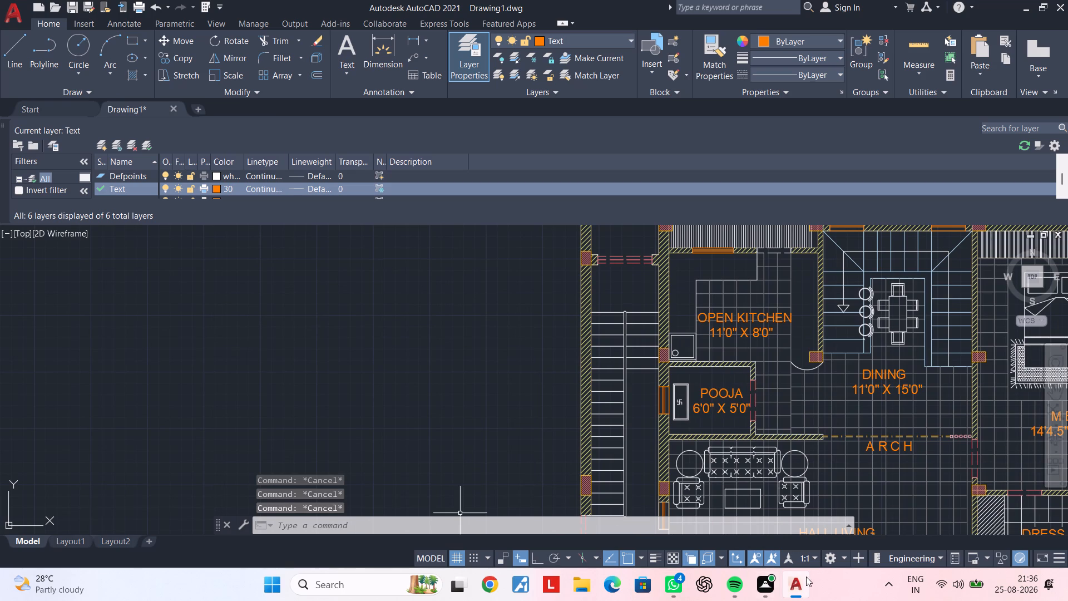
left_click(724, 406)
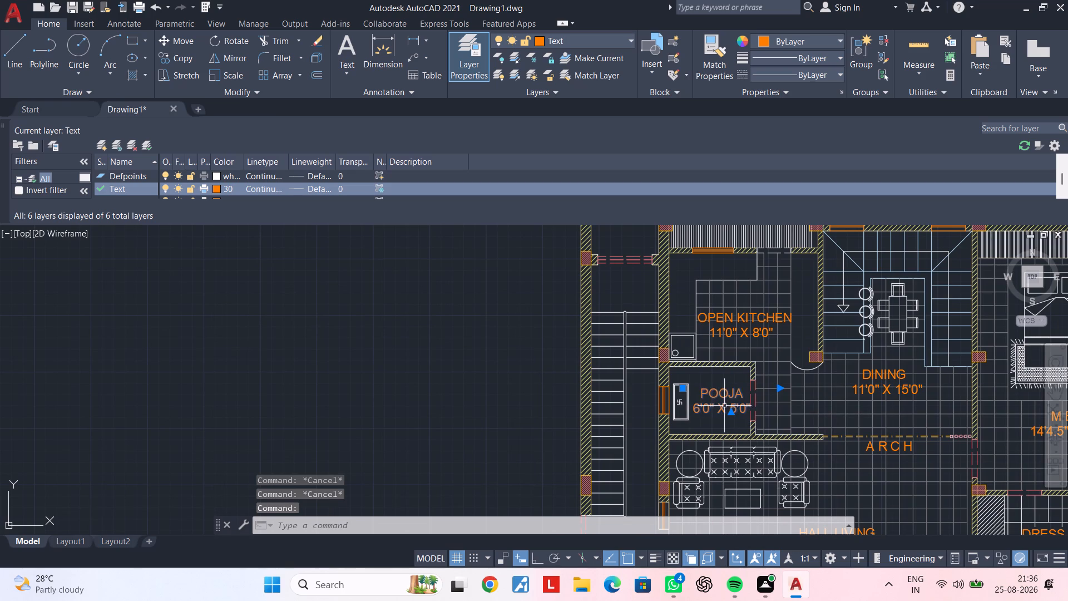
type("CO")
key("space")
left_click(721, 406)
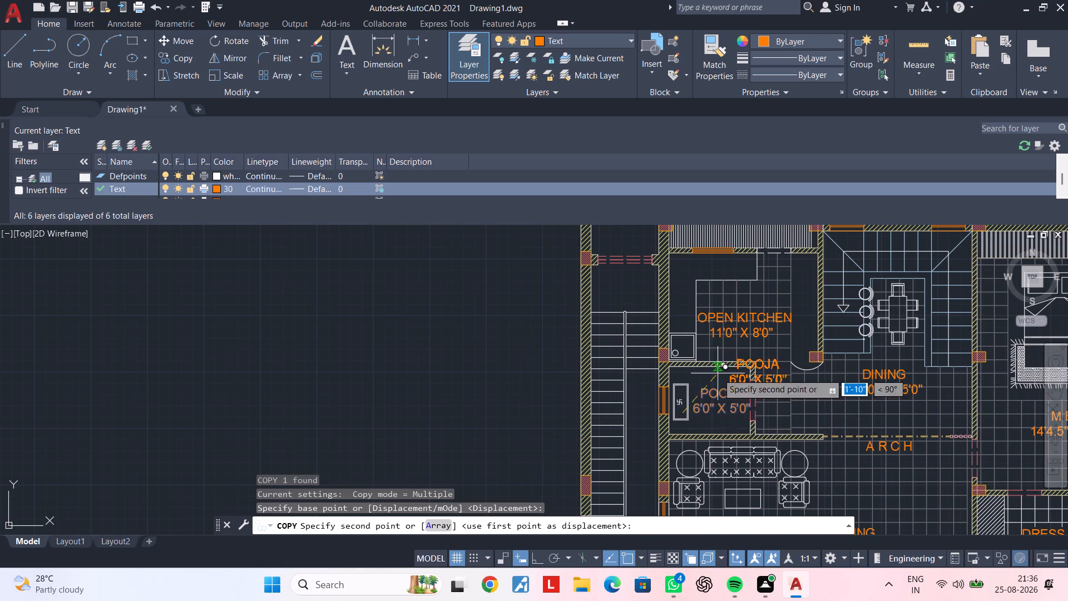
middle_click_drag(728, 323, 674, 470)
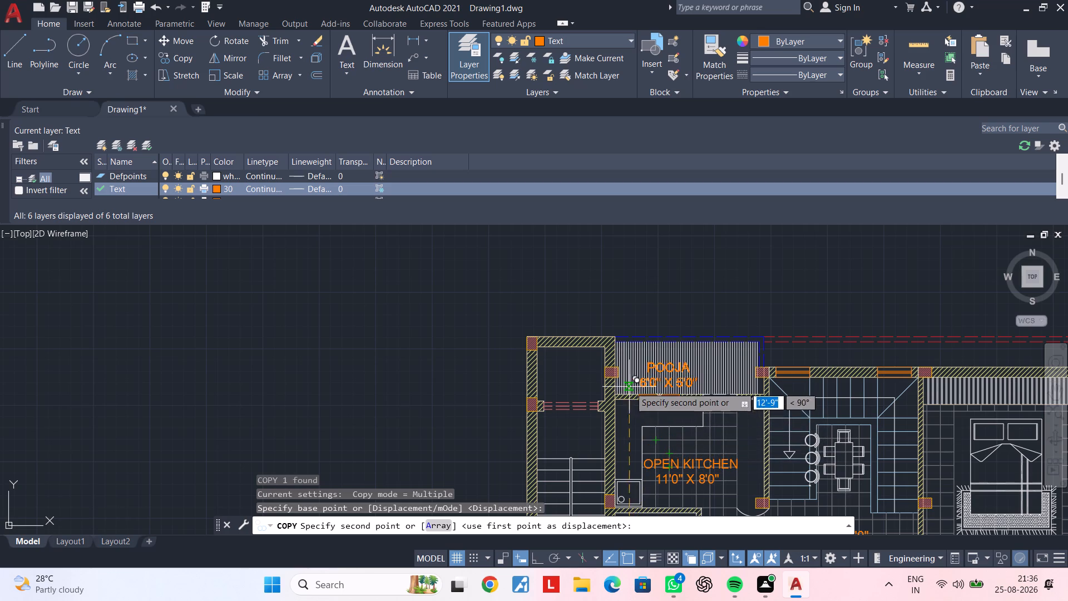
scroll(645, 379, "up", 2)
left_click(627, 372)
key("Escape")
key("Escape")
key("Escape")
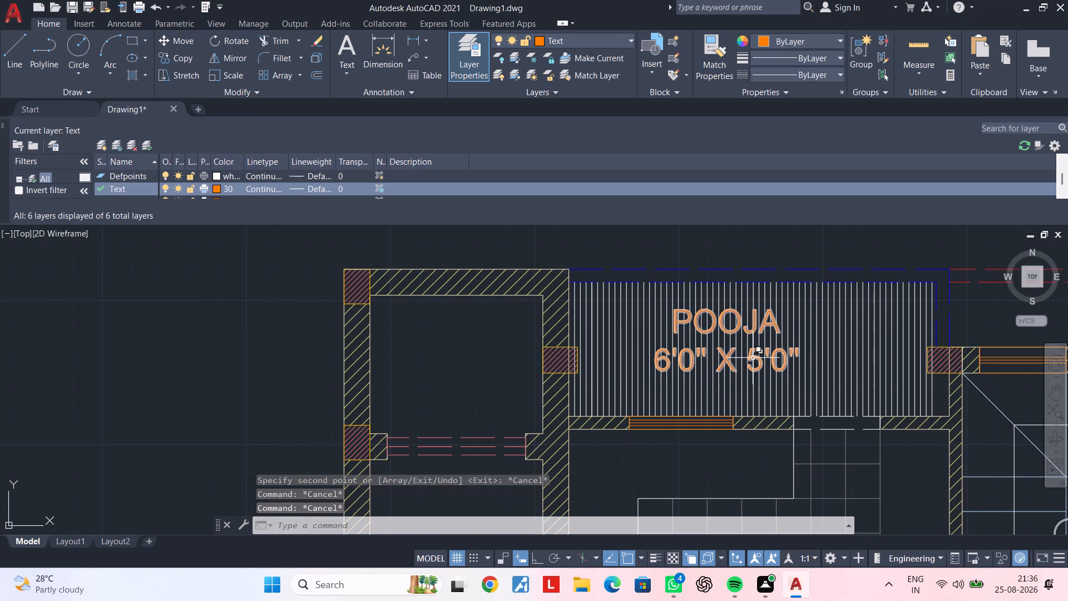
Clear both lines of the copied label in the hatched area and replace them with UTILITY.
double_click(753, 358)
left_click(806, 358)
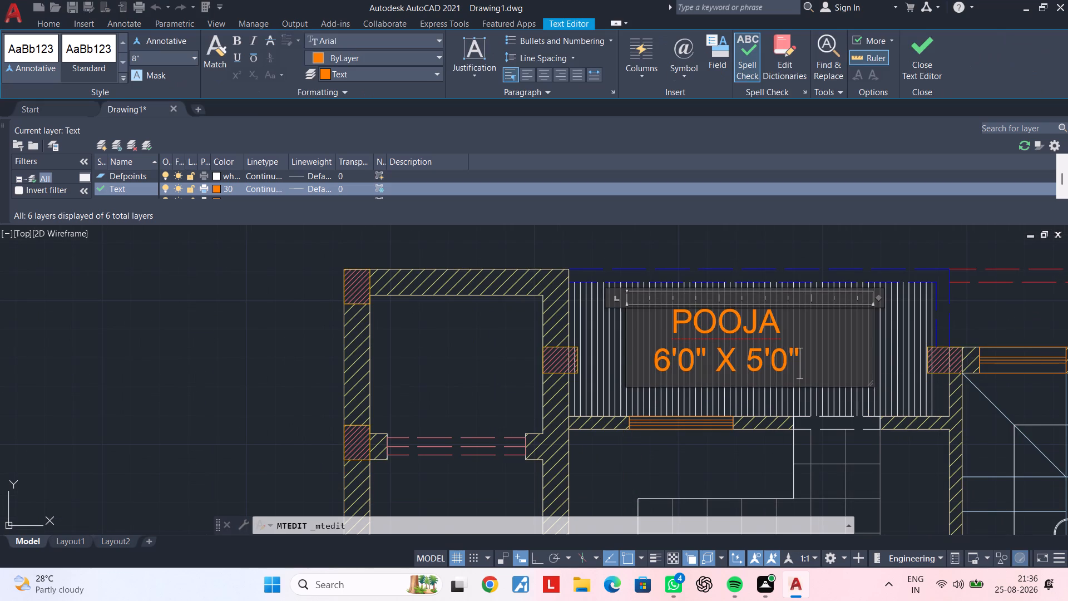
key("BackSpace")
key("BackSpace")
key("BackSpace")
key("BackSpace")
key("BackSpace")
key("BackSpace")
key("BackSpace")
key("BackSpace")
key("BackSpace")
key("BackSpace")
key("BackSpace")
key("BackSpace")
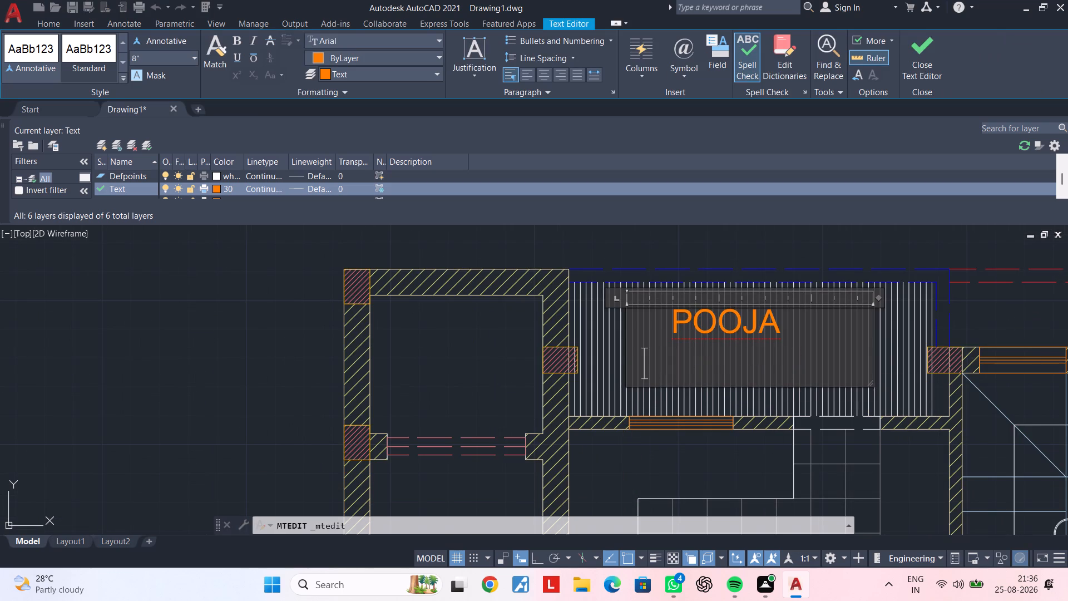
key("BackSpace")
key("BackSpace")
key("BackSpace")
key("BackSpace")
key("BackSpace")
key("BackSpace")
key("BackSpace")
key("BackSpace")
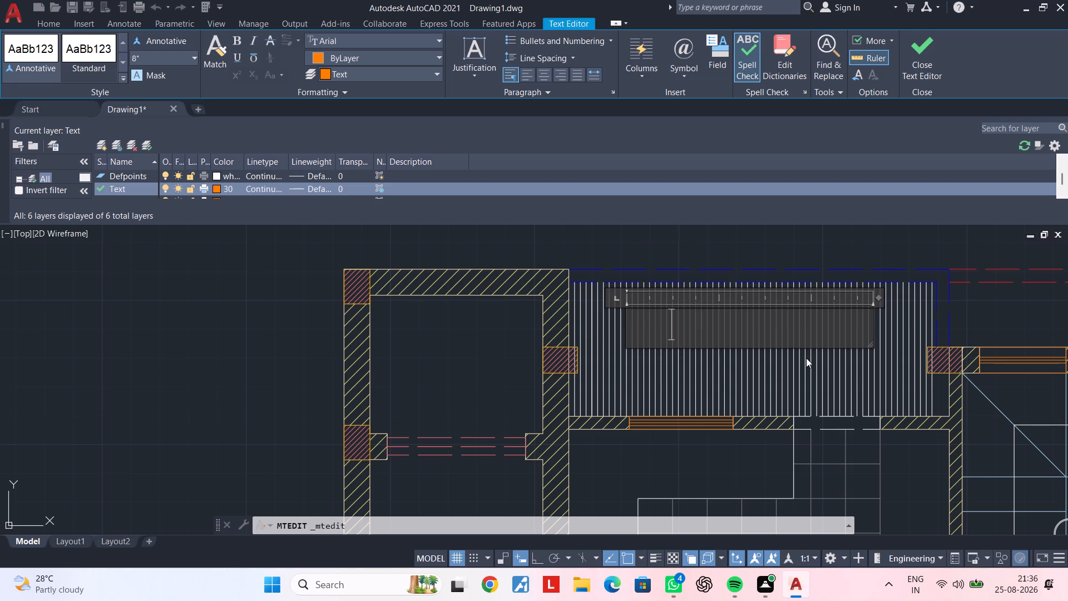
key("u")
key("t")
type("ILITY")
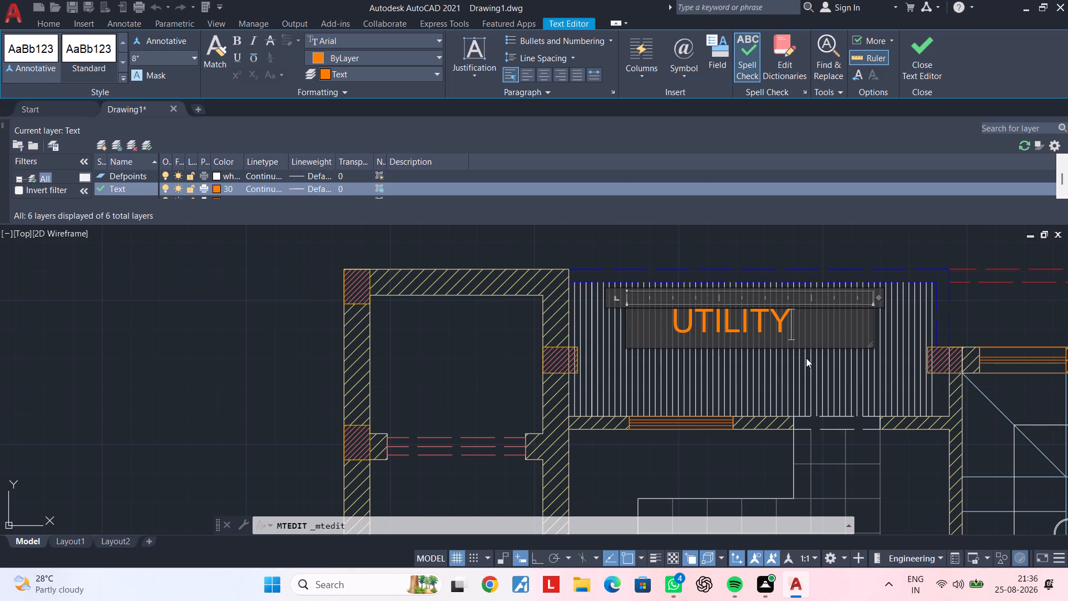
Add the size line 11'0" X 3'6" beneath UTILITY, indented by three spaces, and finish editing the label.
key("space")
key("Return")
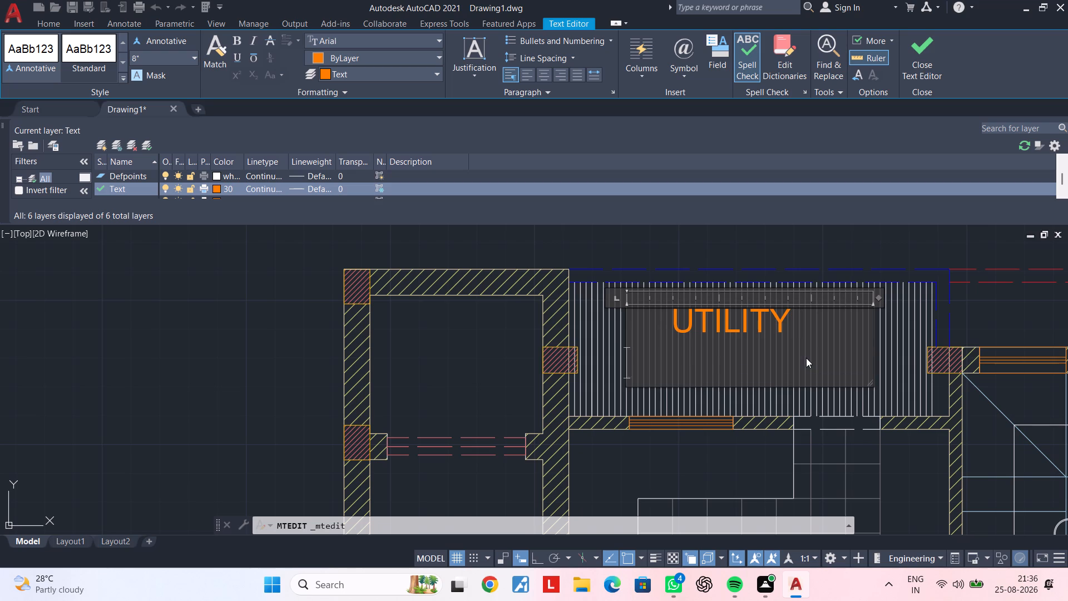
key("space")
key("space")
key("space")
type("11'0\" X")
key("space")
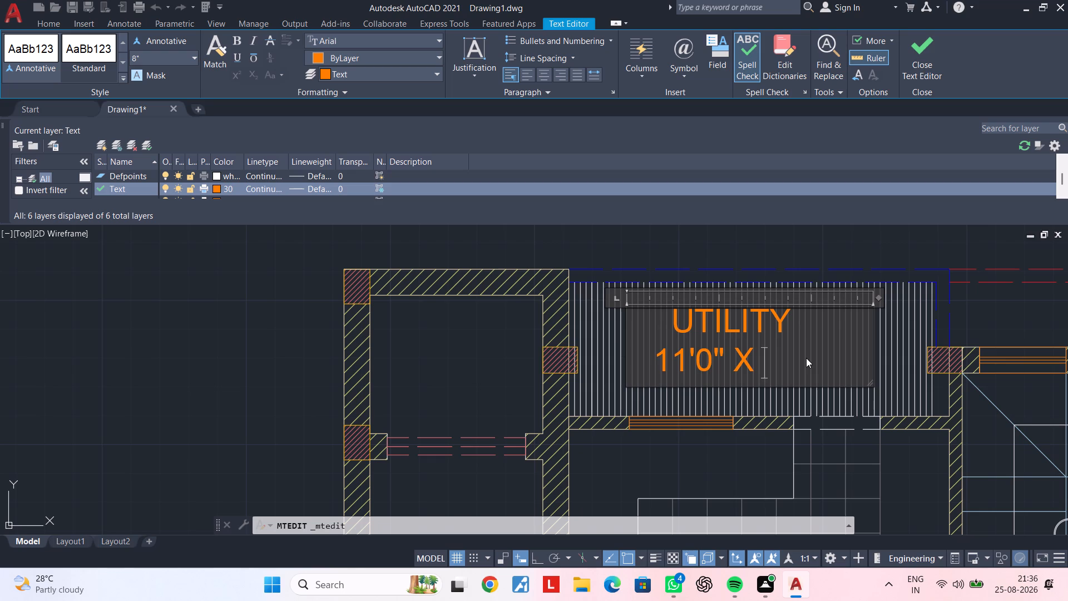
type("3'6\"")
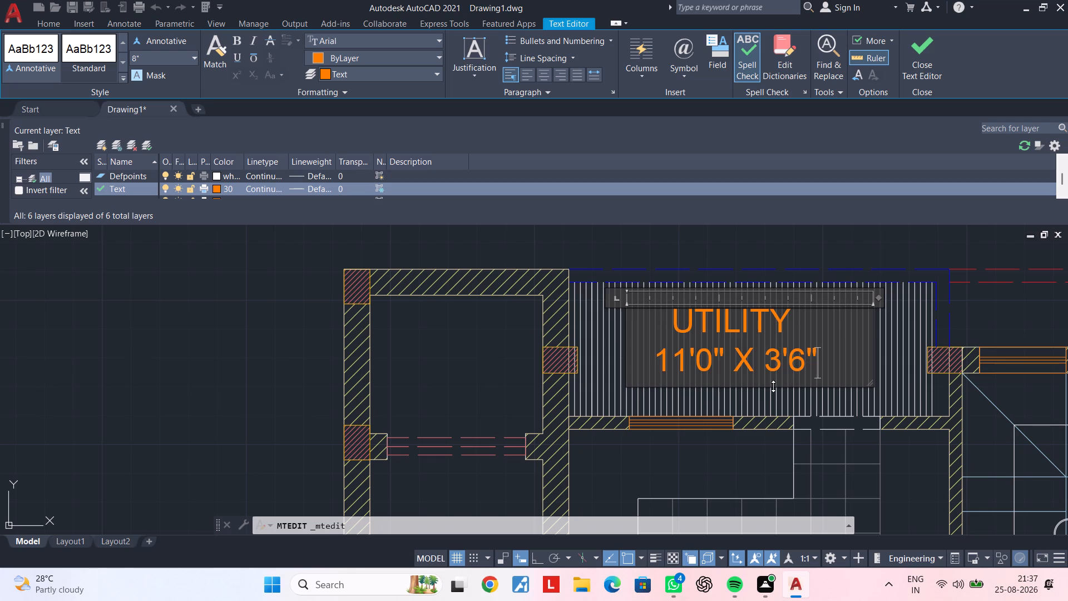
left_click(773, 386)
key("Escape")
key("Escape")
left_click(743, 243)
key("Escape")
key("Escape")
Draw a rectangle about 2'-2" high around the UTILITY label on the Text layer.
middle_click_drag(757, 357, 662, 325)
scroll(558, 282, "up", 2)
middle_click_drag(600, 299, 535, 333)
key("Escape")
key("Escape")
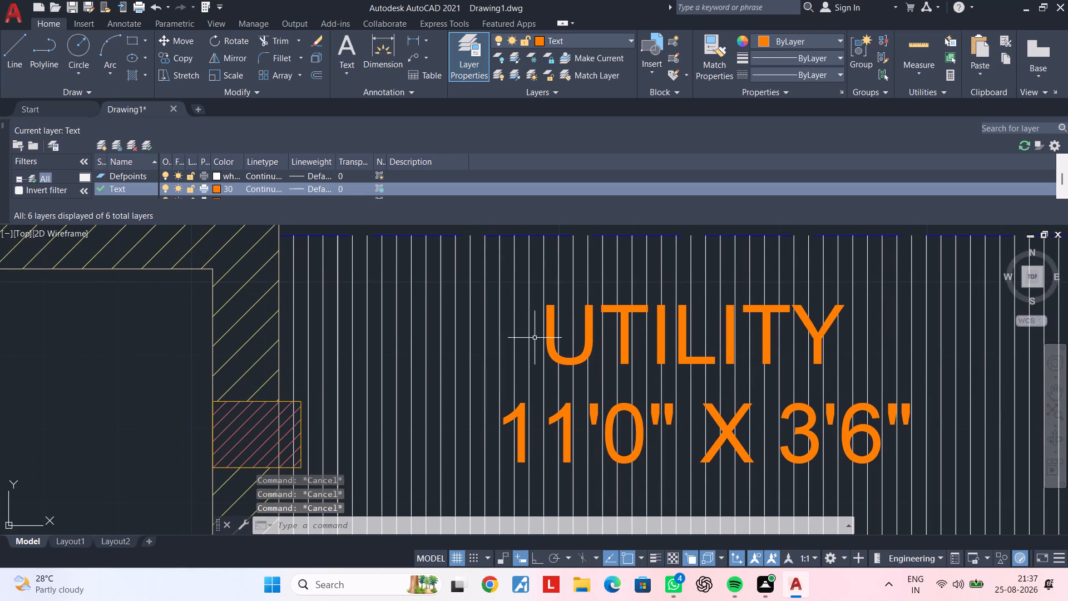
key("r")
key("e")
key("c")
key("space")
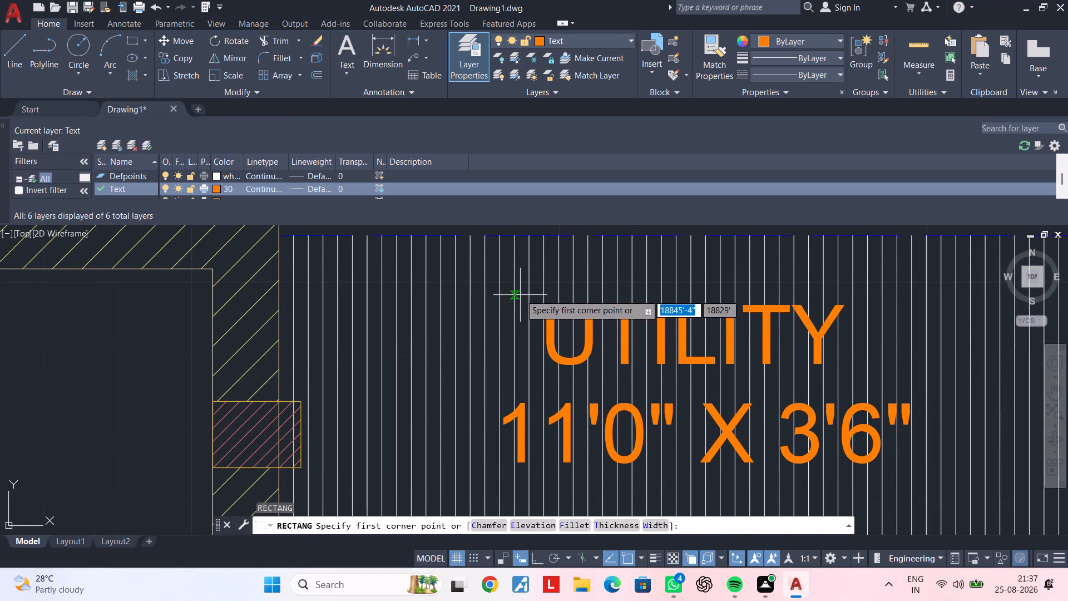
left_click(520, 294)
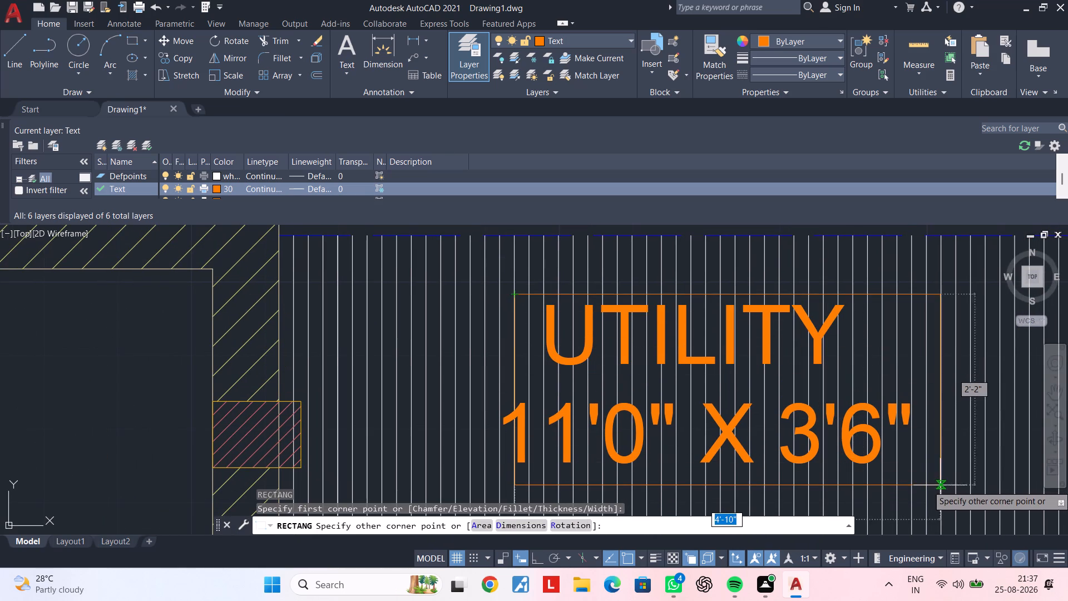
left_click(928, 485)
key("Escape")
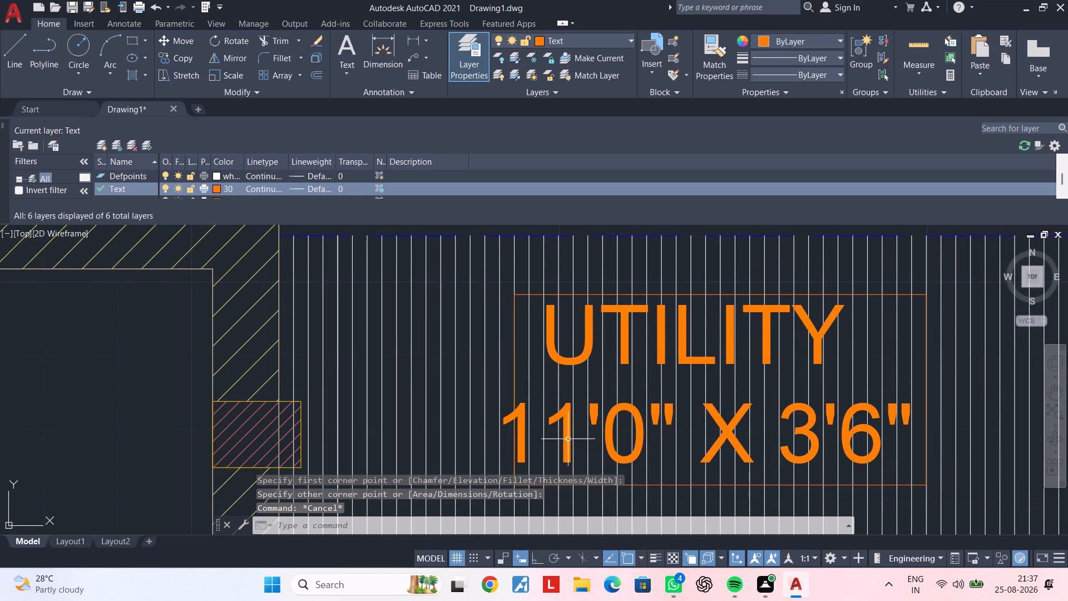
Stretch the rectangle's left edge outward so it clears the first digit of the 11'0" X 3'6" line.
middle_click_drag(575, 423, 604, 357)
scroll(566, 376, "up", 2)
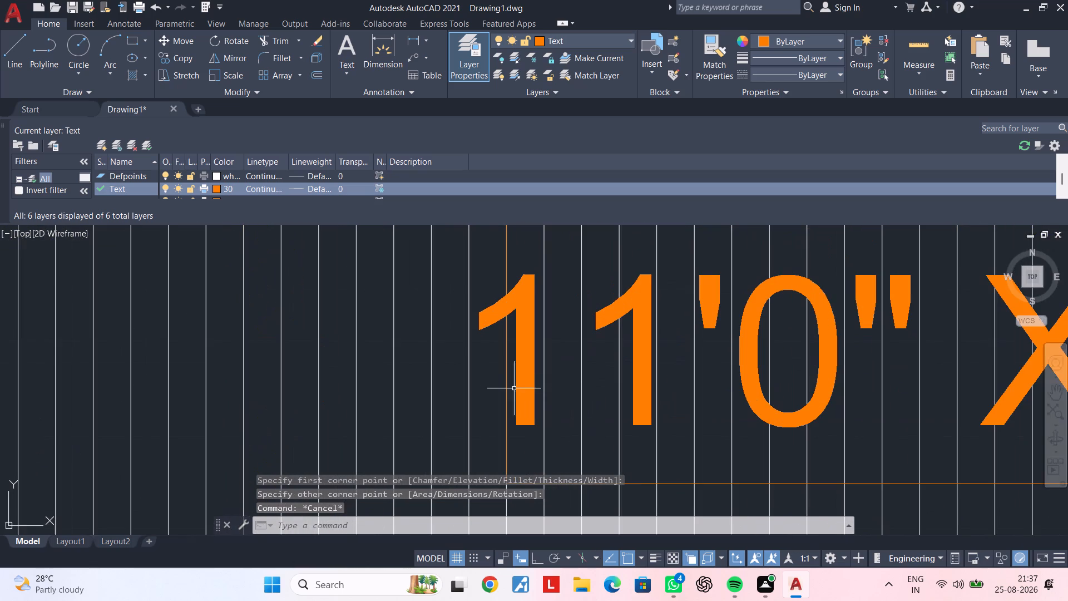
left_click(507, 387)
middle_click_drag(503, 366, 496, 430)
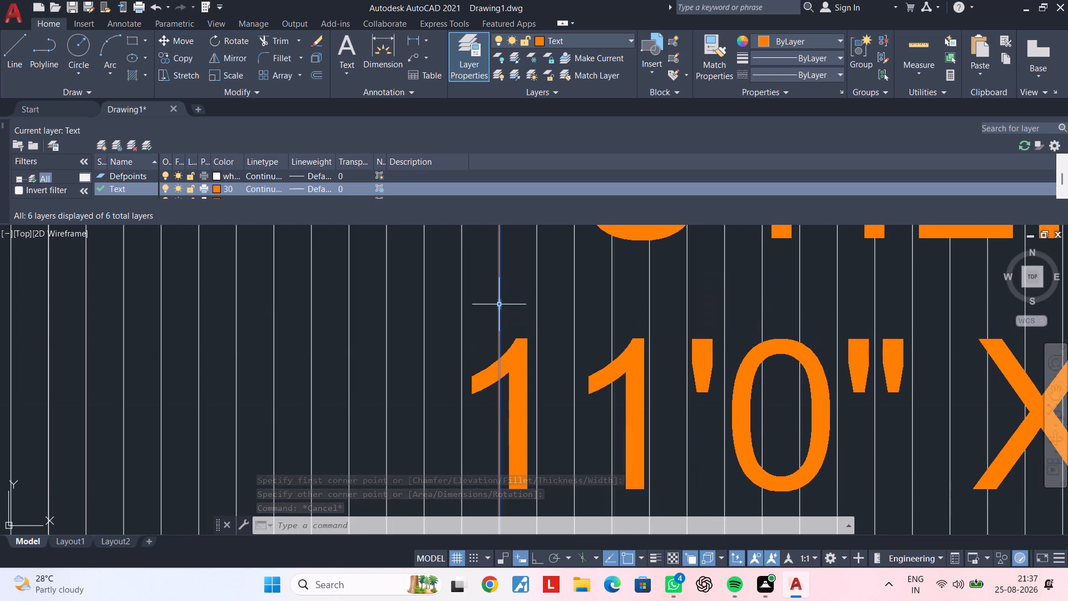
left_click(498, 301)
left_click(459, 315)
scroll(508, 316, "down", 1)
middle_click_drag(501, 337, 479, 369)
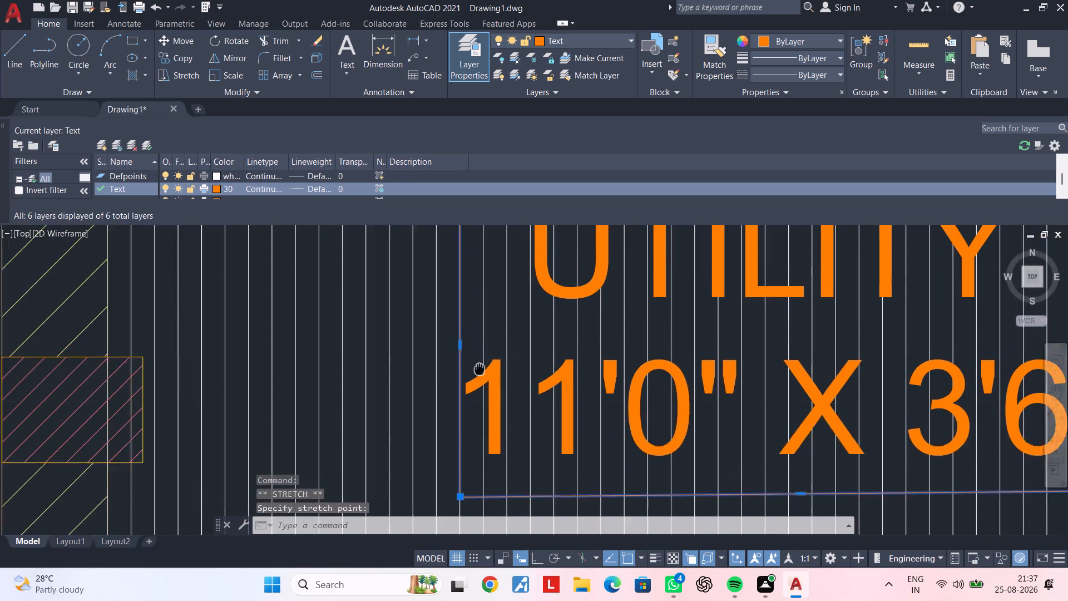
middle_click_drag(479, 369, 447, 408)
key("Escape")
middle_click_drag(546, 381, 475, 407)
key("Escape")
key("Escape")
key("Escape")
Trim the vertical hatch lines inside the rectangle with a fence across the UTILITY label.
key("t")
key("r")
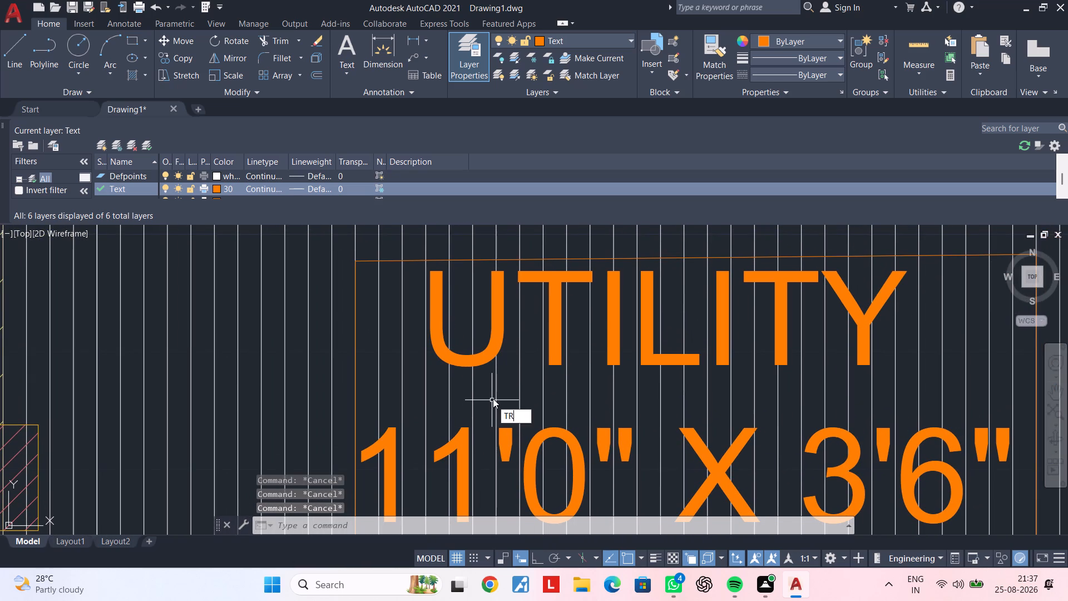
key("space")
left_click(373, 380)
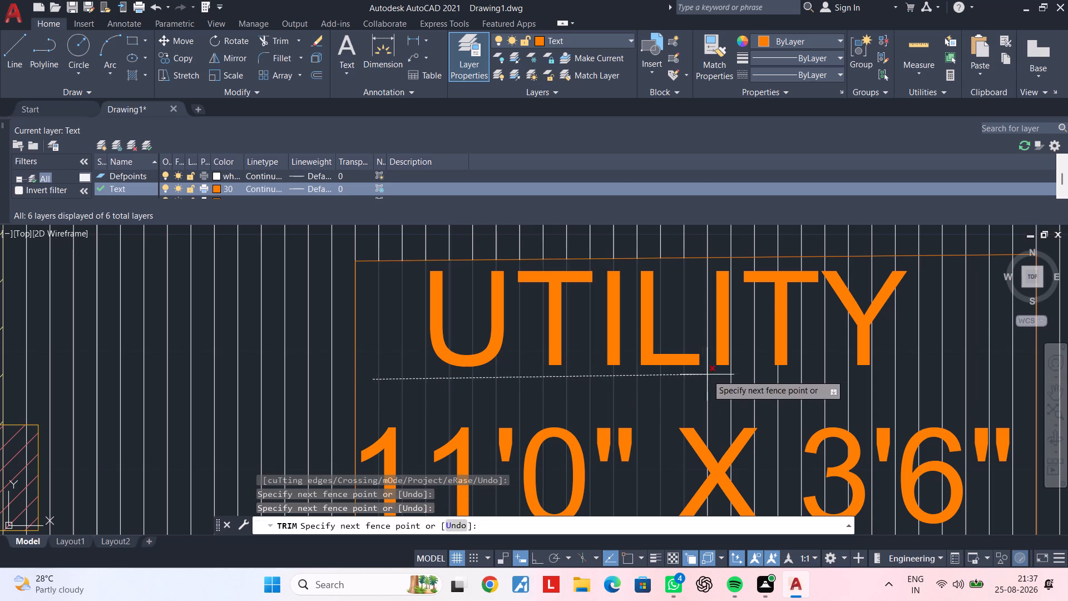
scroll(729, 377, "down", 2)
middle_click_drag(736, 380, 618, 383)
scroll(671, 383, "up", 2)
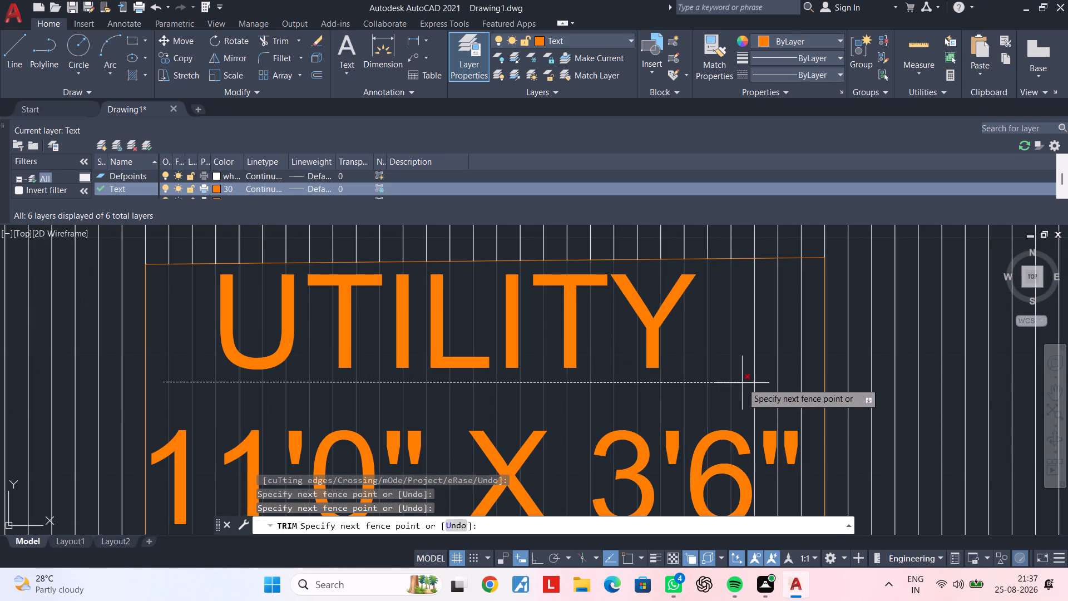
left_click(813, 378)
key("Escape")
scroll(810, 378, "down", 1)
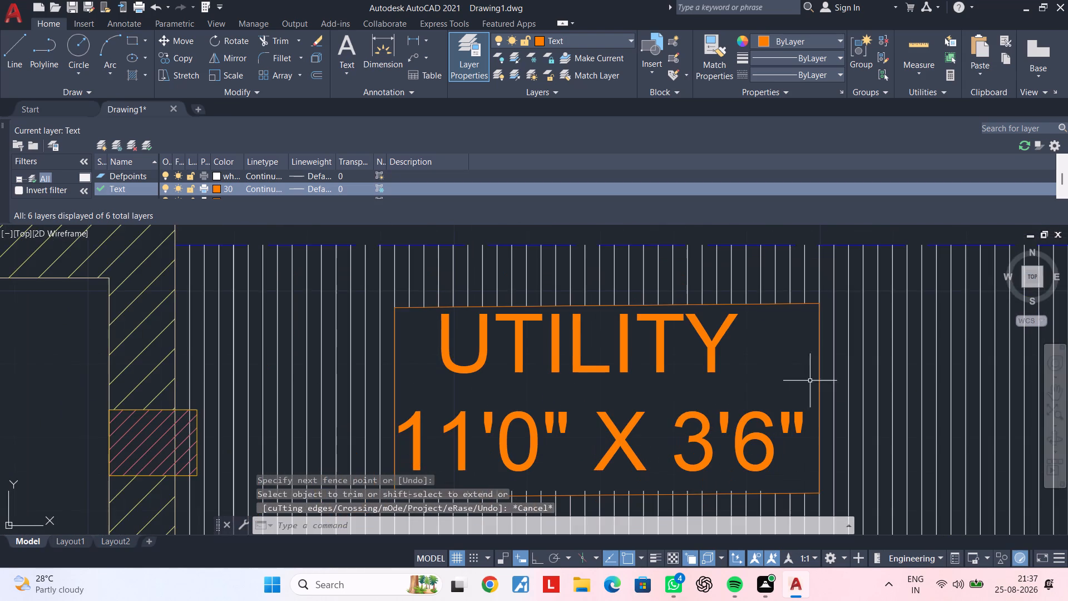
middle_click_drag(787, 383, 804, 362)
key("Escape")
key("Escape")
Trim the remaining hatch line ends that project above the rectangle's bottom edge.
middle_click_drag(809, 373, 868, 327)
middle_click_drag(698, 388, 748, 366)
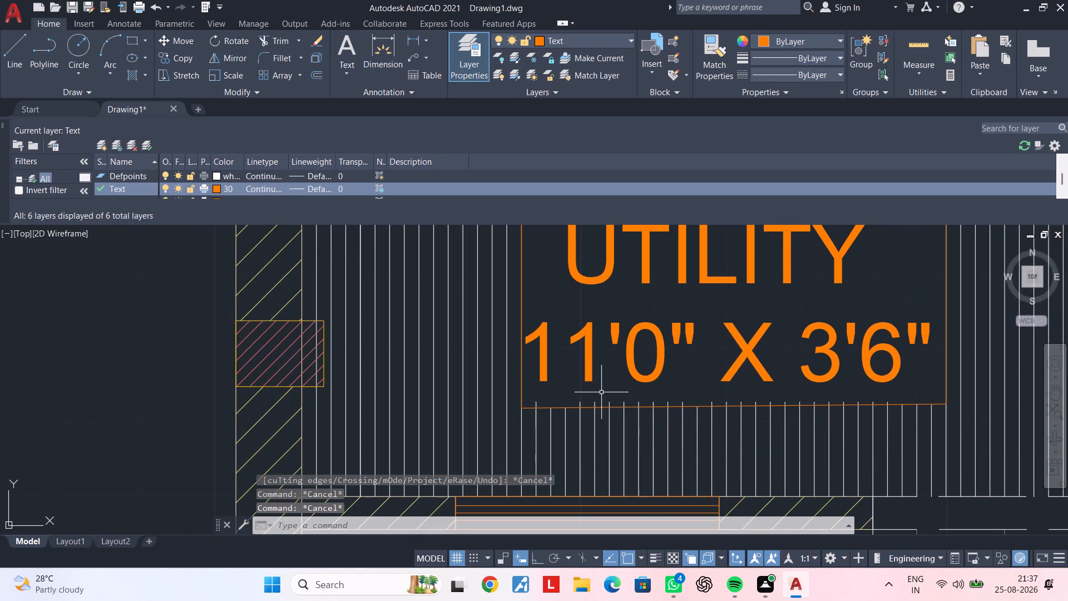
middle_click_drag(635, 390, 592, 397)
type("TR")
key("space")
scroll(528, 418, "up", 3)
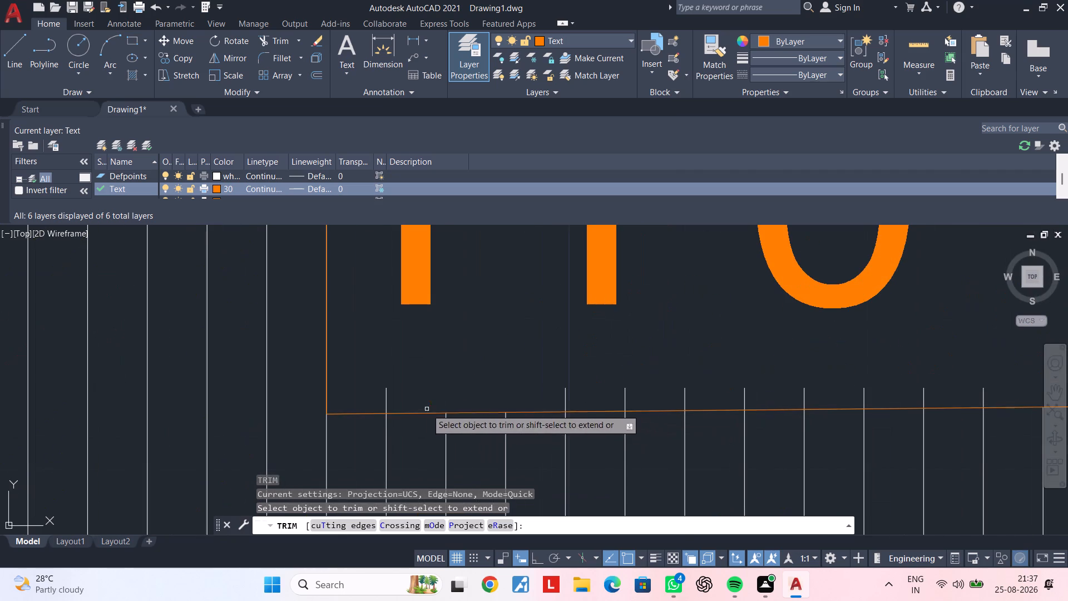
left_click_drag(379, 403, 391, 403)
middle_click_drag(804, 396, 427, 393)
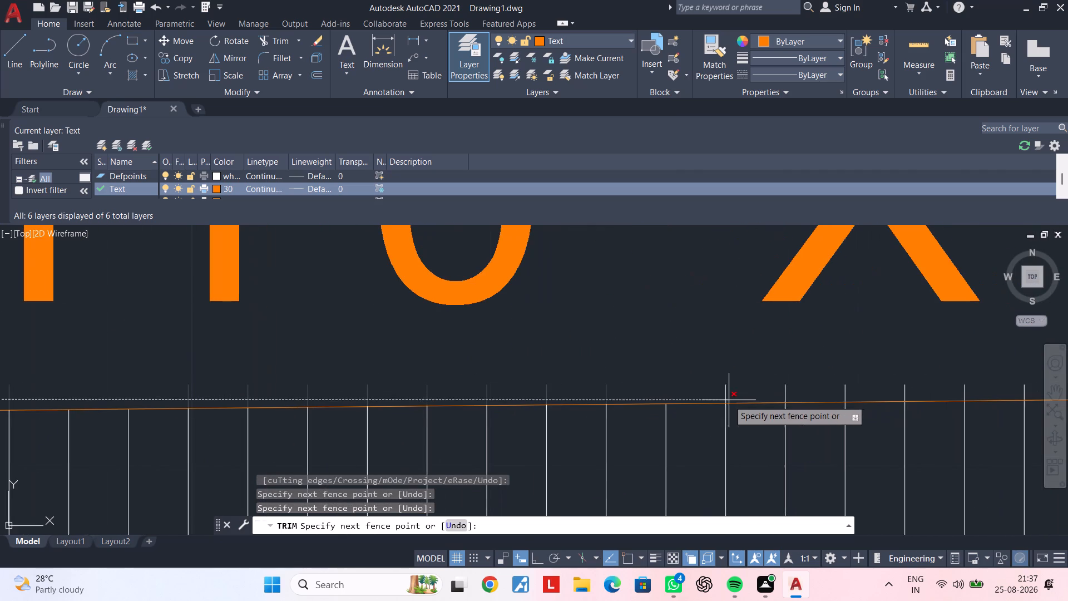
middle_click_drag(740, 398, 410, 398)
middle_click_drag(765, 393, 360, 392)
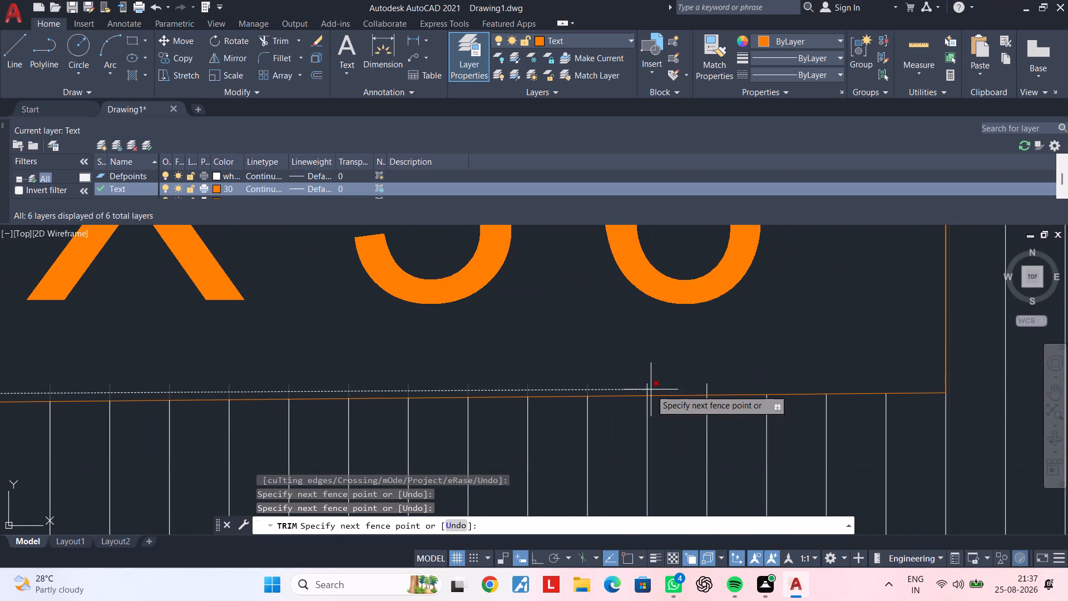
left_click(726, 390)
key("Escape")
scroll(730, 388, "down", 3)
key("Escape")
key("Escape")
scroll(655, 373, "down", 2)
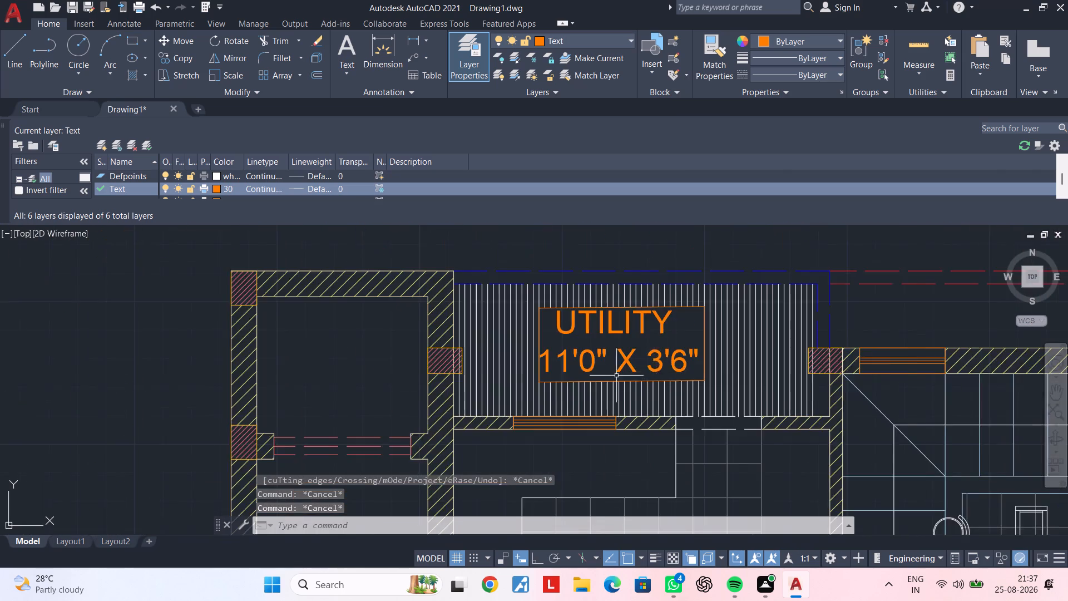
Copy the POOJA label into the small room above the staircase, left of the utility area.
middle_click_drag(625, 377, 764, 378)
key("Escape")
key("Escape")
scroll(768, 379, "down", 2)
middle_click_drag(691, 372, 851, 344)
scroll(793, 342, "up", 1)
middle_click_drag(813, 337, 708, 337)
key("Escape")
middle_click_drag(745, 357, 707, 315)
key("Escape")
middle_click_drag(726, 351, 714, 249)
scroll(769, 379, "down", 1)
middle_click_drag(770, 373, 756, 306)
left_click(774, 377)
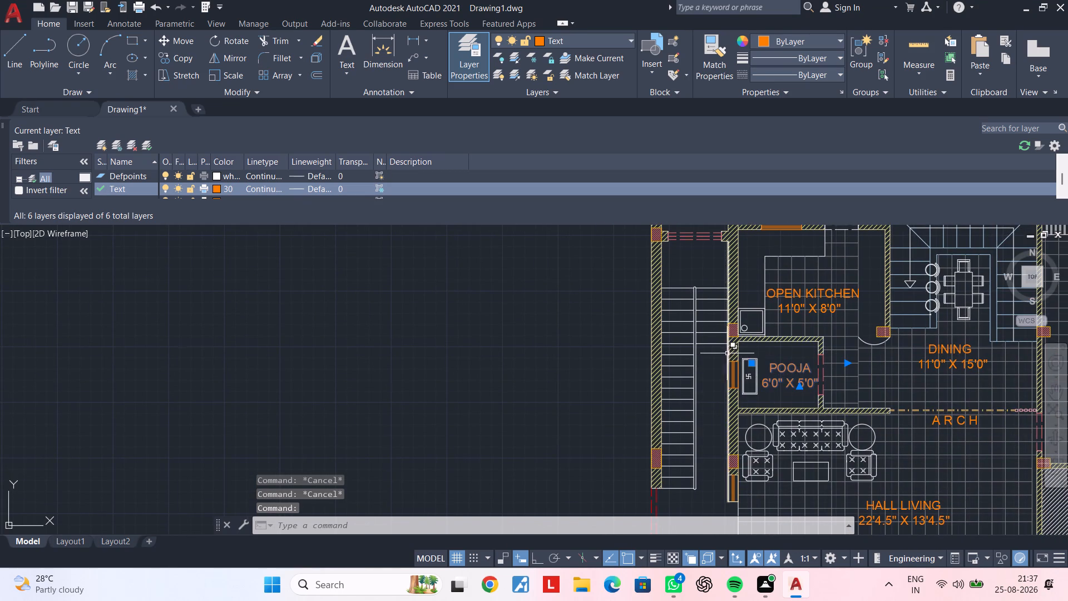
key("c")
key("o")
key("space")
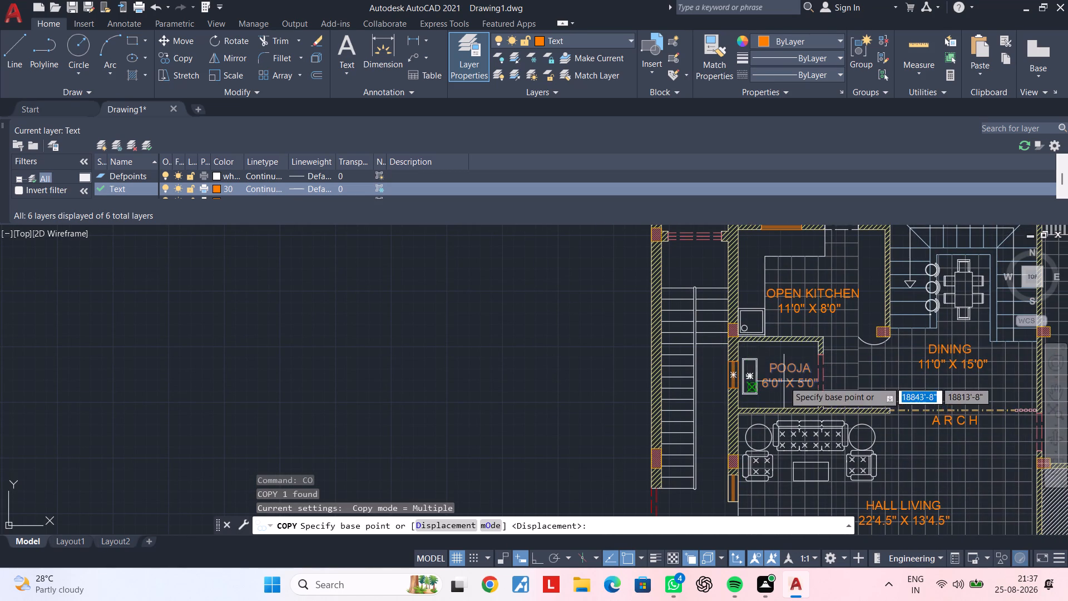
left_click(784, 376)
middle_click_drag(652, 306, 722, 481)
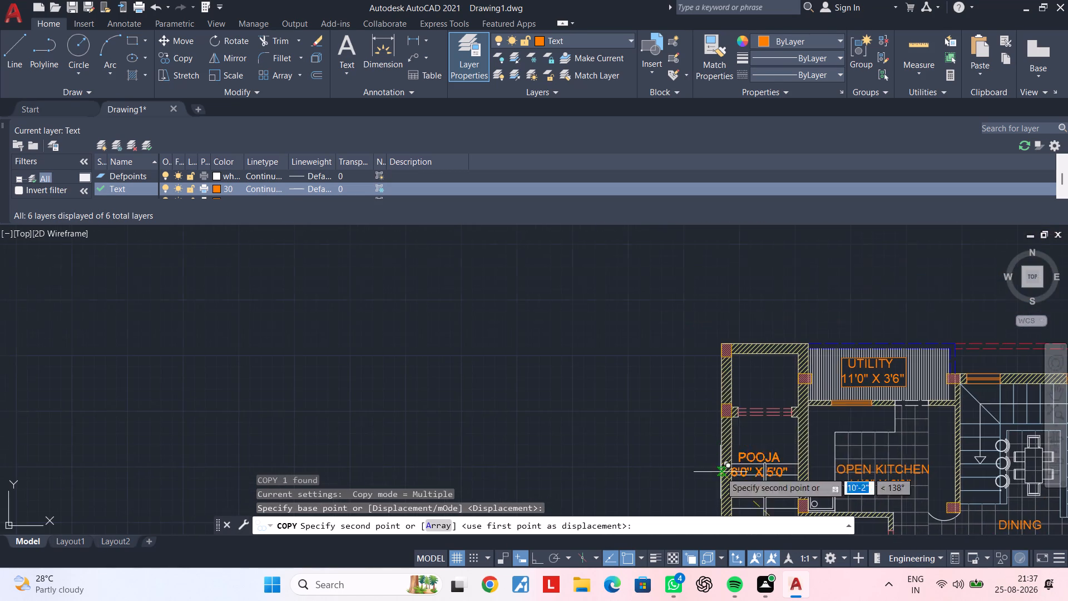
scroll(735, 387, "up", 2)
left_click(709, 387)
key("Escape")
key("Escape")
key("Escape")
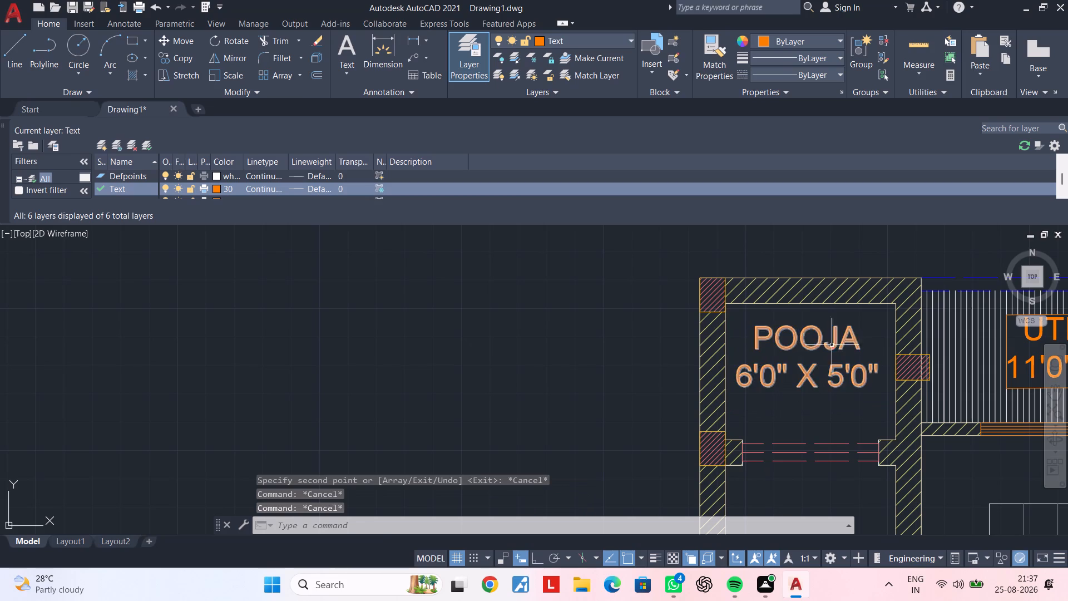
Replace the name line of the copied POOJA label above the staircase with LIFT, indented with spaces to centre it over the size.
double_click(835, 341)
left_click(868, 339)
key("BackSpace")
key("BackSpace")
key("BackSpace")
key("BackSpace")
key("BackSpace")
key("BackSpace")
key("BackSpace")
key("BackSpace")
key("BackSpace")
key("BackSpace")
key("BackSpace")
key("BackSpace")
key("BackSpace")
key("BackSpace")
key("BackSpace")
key("BackSpace")
key("BackSpace")
key("BackSpace")
key("BackSpace")
key("BackSpace")
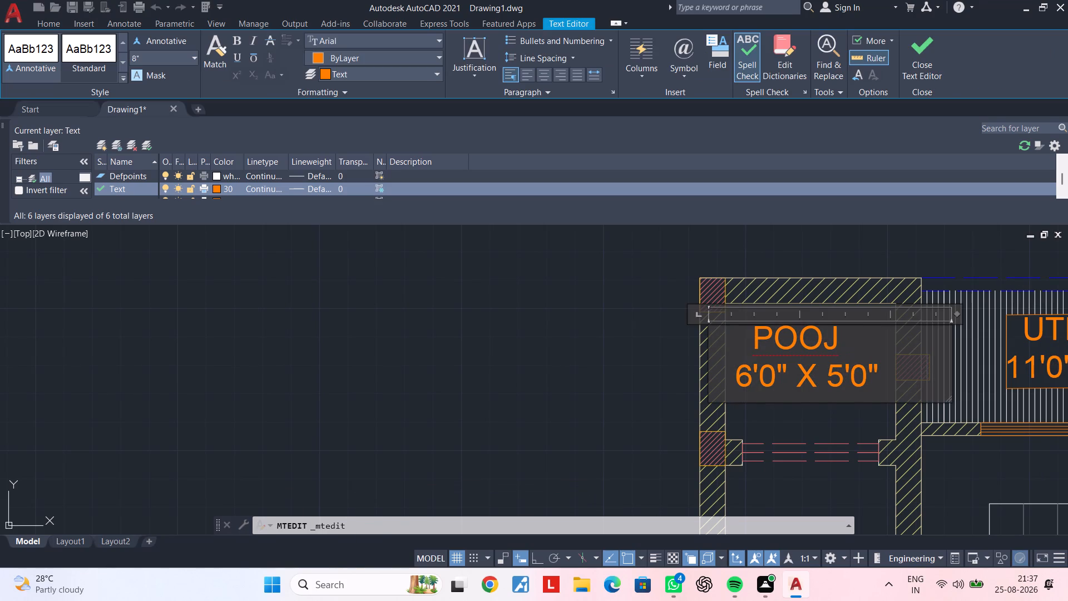
key("BackSpace")
type("LO")
key("BackSpace")
key("BackSpace")
key("BackSpace")
key("BackSpace")
key("BackSpace")
key("space")
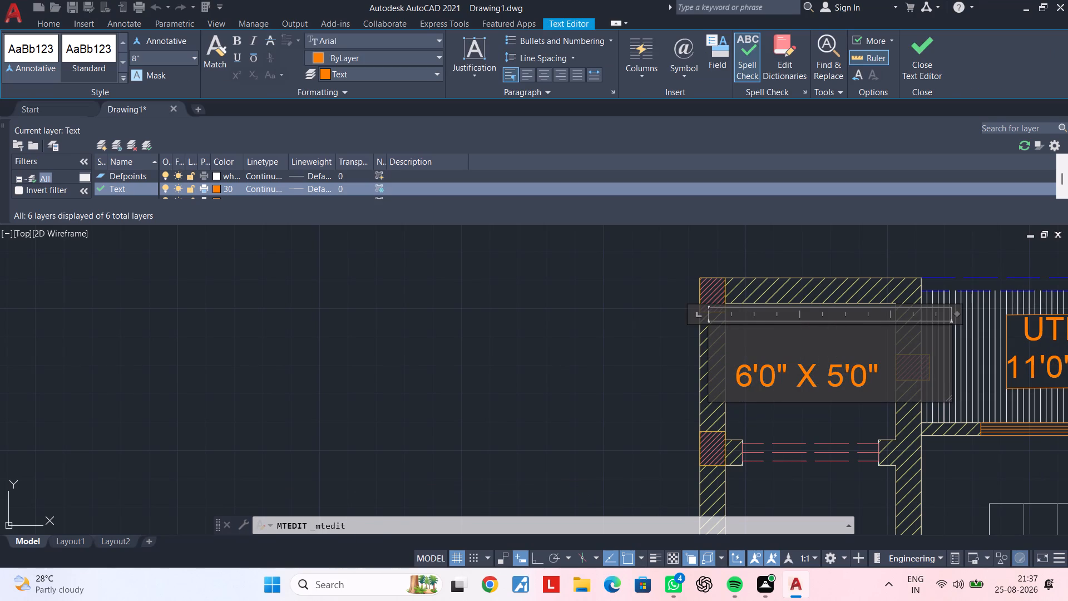
key("space")
key("space")
key("space")
key("space")
key("space")
key("space")
type("LIFT")
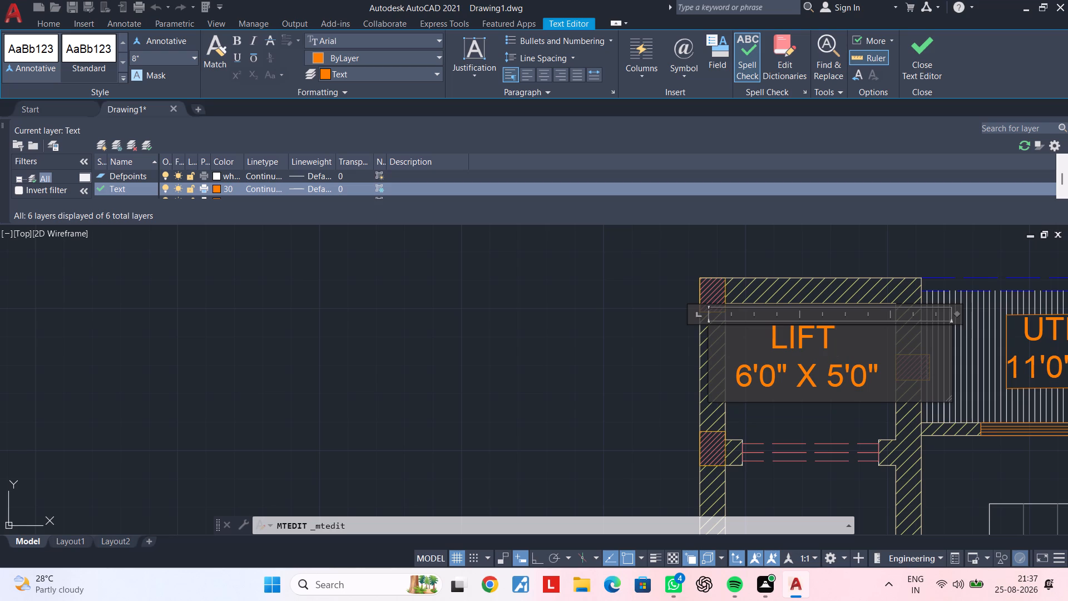
Change the LIFT label's size line to 5'0" X 4'0" and close the text editing.
left_click(880, 375)
key("BackSpace")
key("BackSpace")
key("BackSpace")
key("BackSpace")
key("BackSpace")
key("BackSpace")
key("BackSpace")
key("BackSpace")
key("BackSpace")
key("BackSpace")
key("BackSpace")
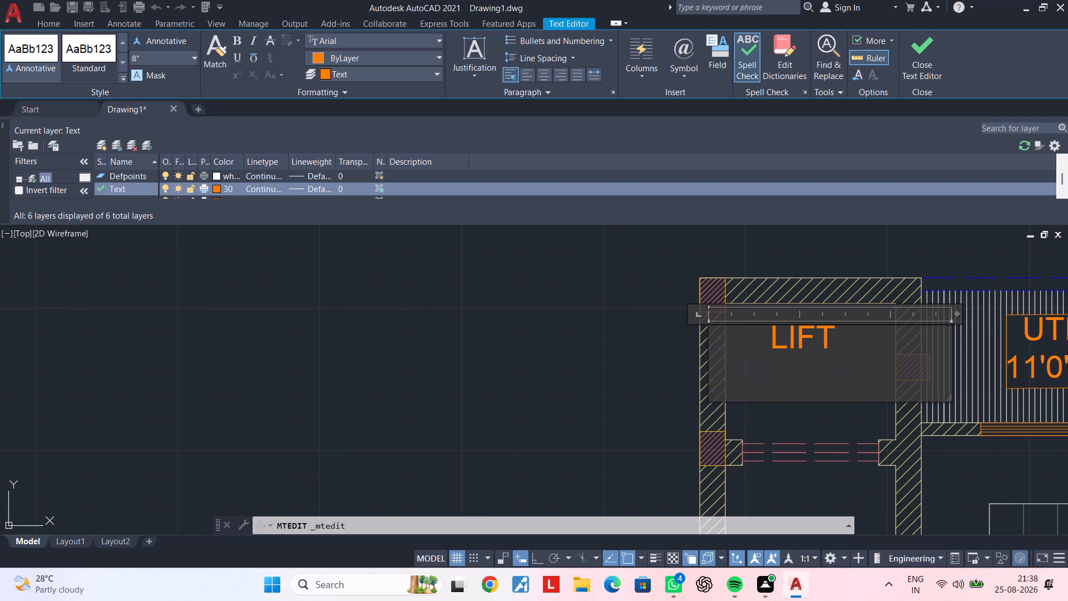
key("2")
key("BackSpace")
type("5'")
type("0\" X")
key("space")
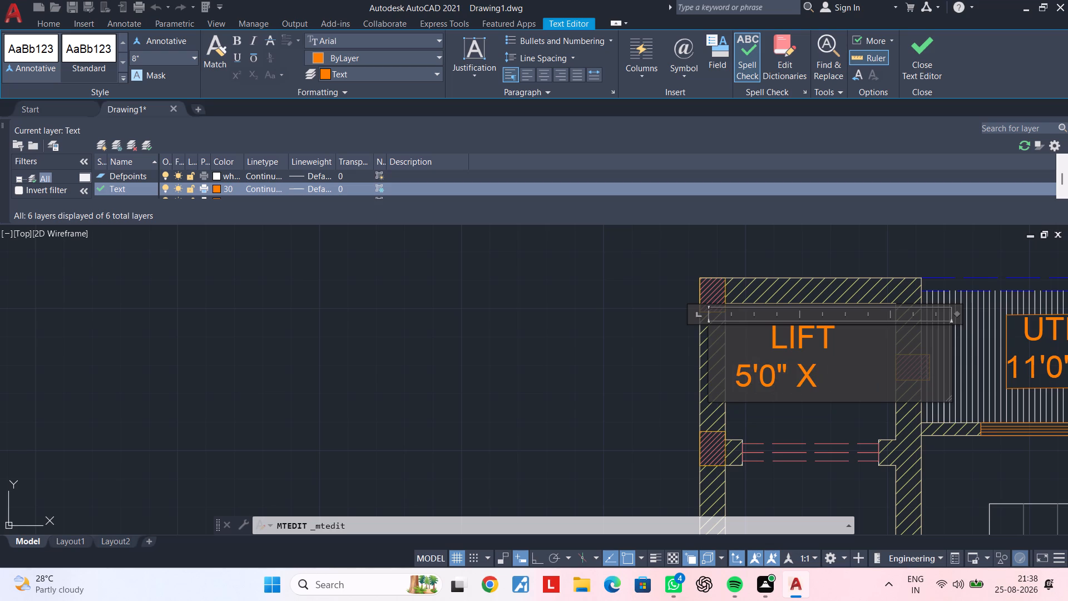
type("4'0")
key("shift+quotedbl")
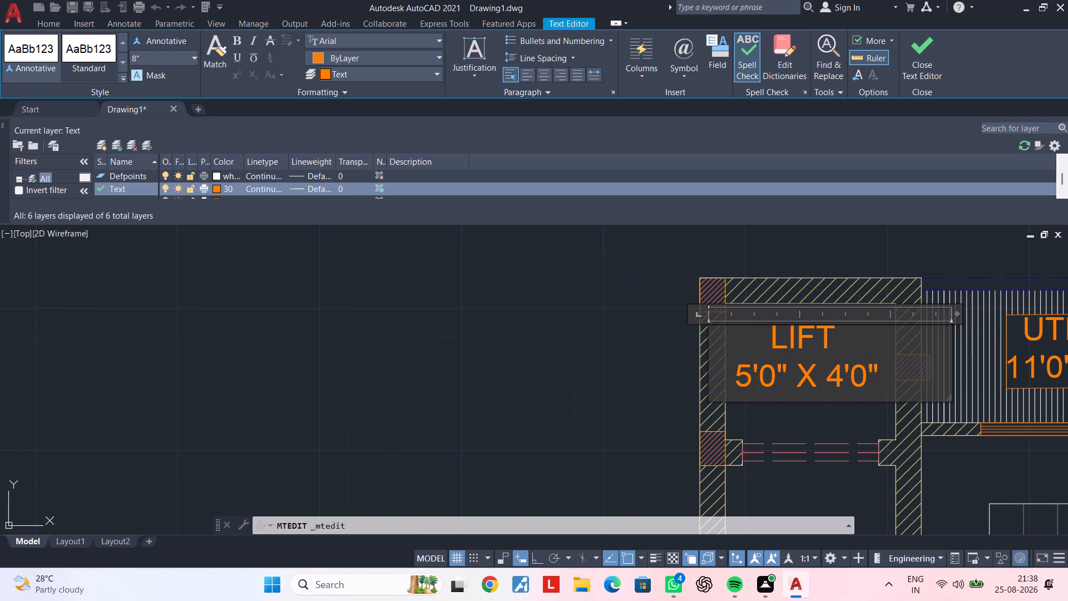
left_click(868, 411)
Review the labels across the whole floor plan, from the lift and utility down to the hall, dress and wash room.
scroll(851, 417, "down", 2)
middle_click_drag(863, 377, 833, 326)
key("Escape")
key("Escape")
key("Escape")
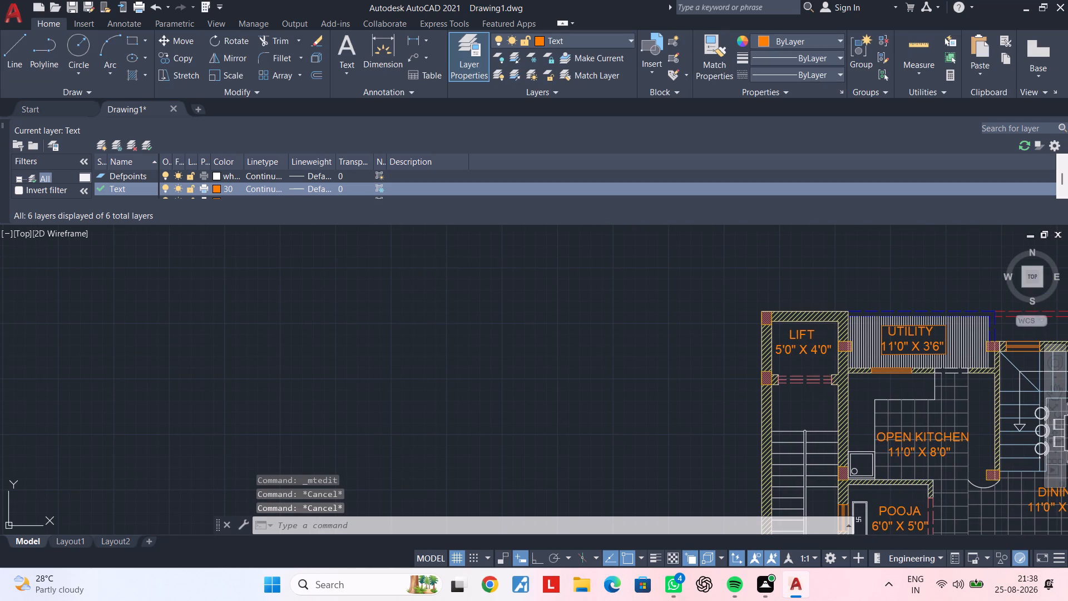
key("Escape")
middle_click_drag(825, 385, 821, 366)
key("Escape")
key("Escape")
middle_click_drag(878, 366, 756, 368)
key("Escape")
key("Escape")
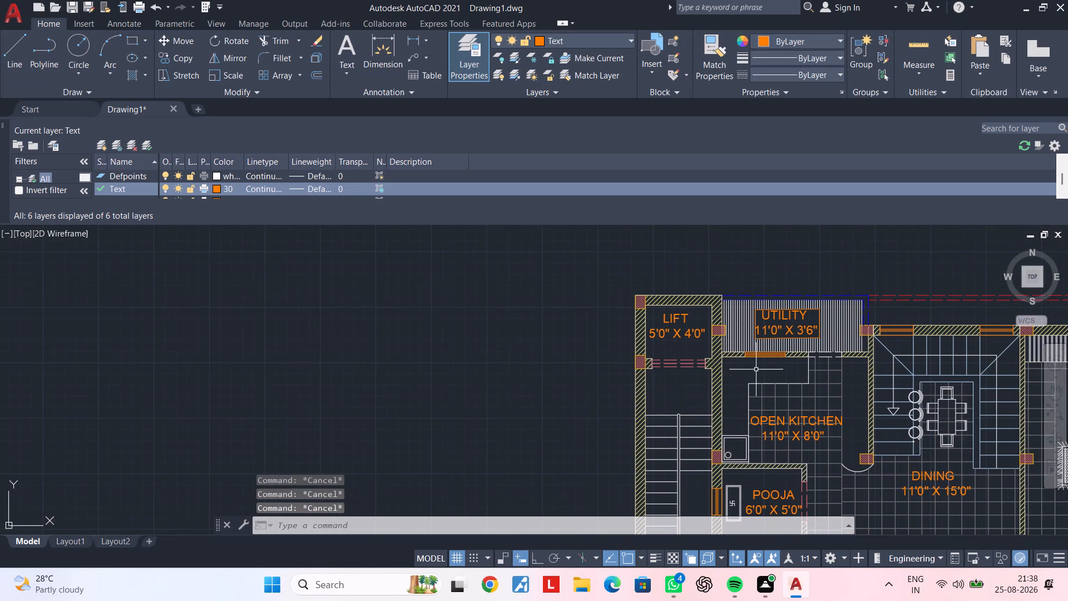
middle_click_drag(750, 370, 677, 371)
key("Escape")
key("Escape")
key("Escape")
middle_click_drag(813, 369, 616, 374)
key("Escape")
key("Escape")
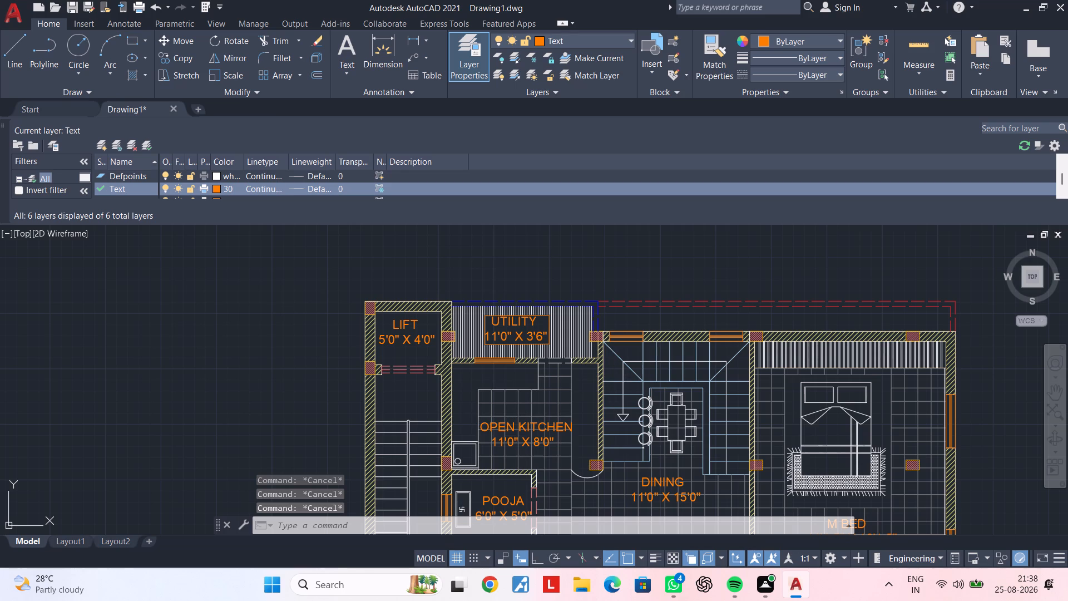
key("Escape")
key("Escape")
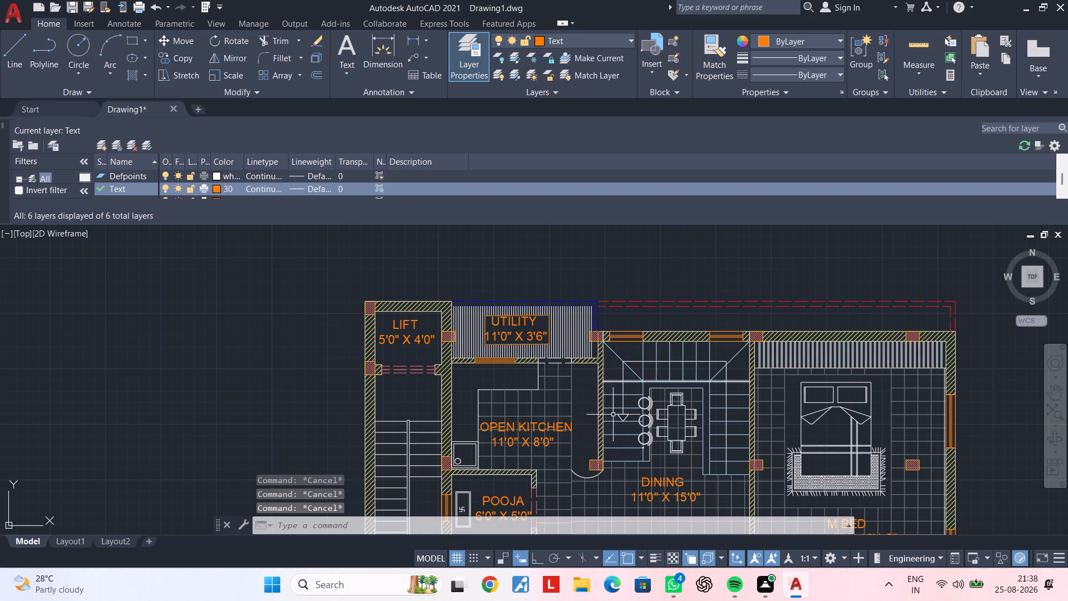
middle_click_drag(610, 417, 623, 362)
middle_click_drag(604, 441, 607, 361)
middle_click_drag(610, 412, 585, 351)
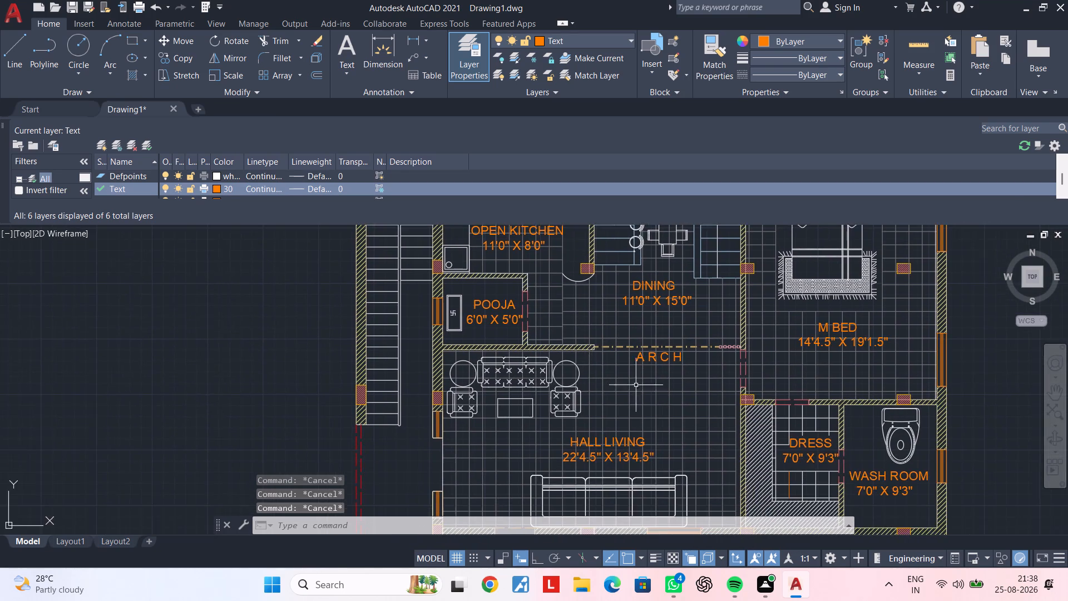
middle_click_drag(679, 397, 592, 380)
middle_click_drag(592, 380, 673, 356)
key("Escape")
key("Escape")
key("Escape")
key("Escape")
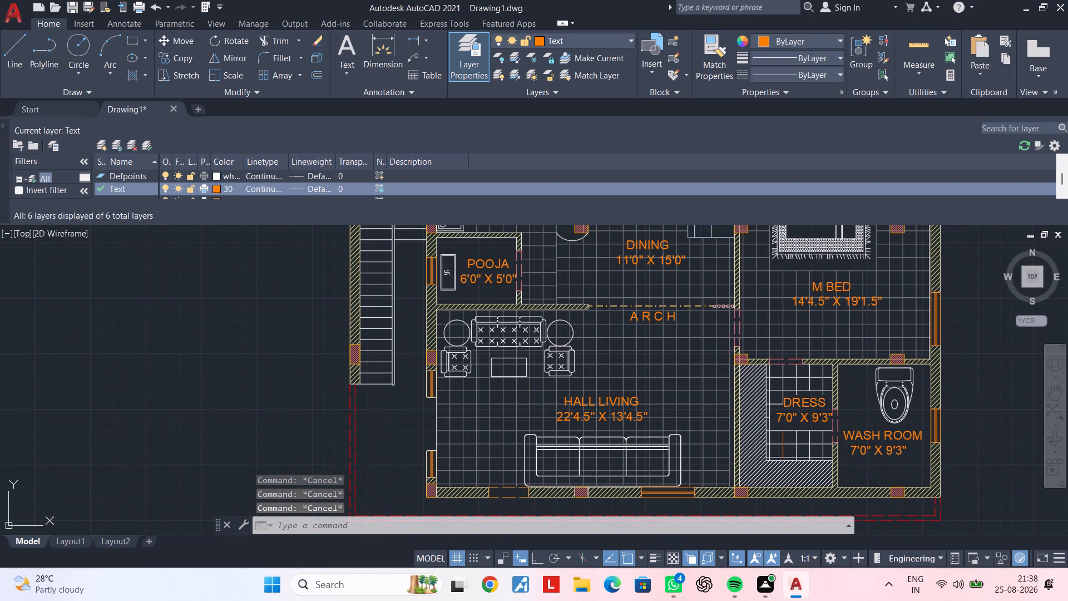
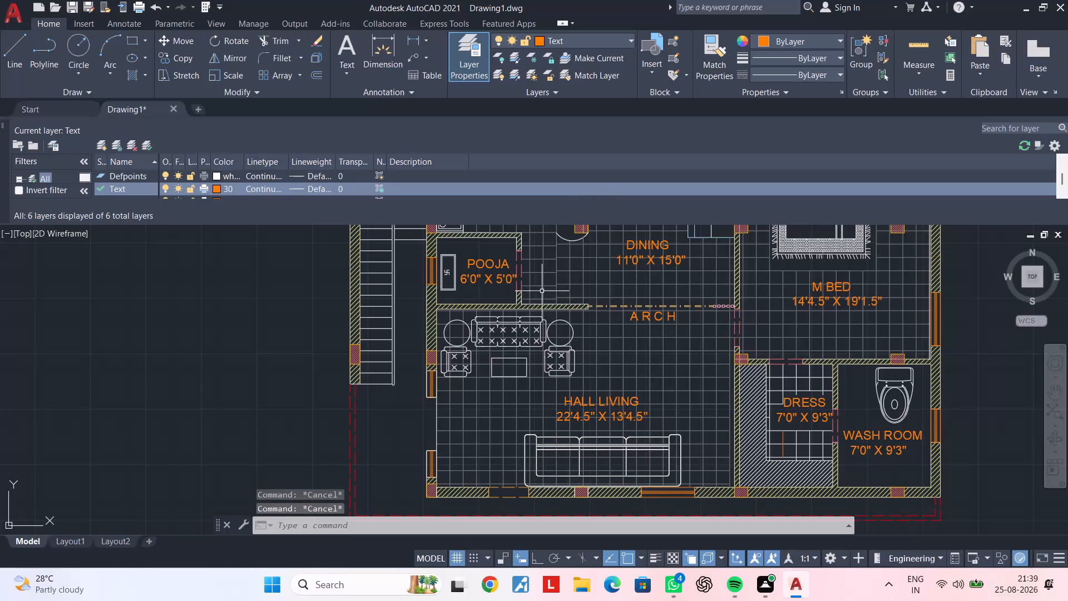
Close the layer properties palette.
key("Escape")
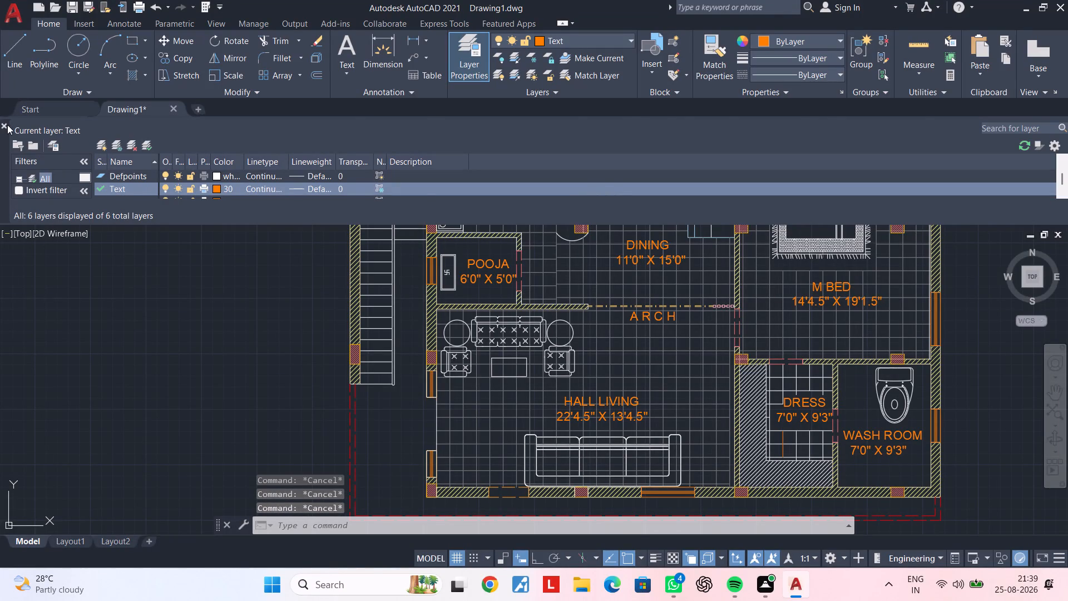
left_click(7, 125)
key("Escape")
Add the multiline text label D2/C at the doorway in the Pooja room's east wall.
middle_click_drag(406, 321, 329, 416)
key("Escape")
scroll(408, 359, "down", 1)
middle_click_drag(403, 348, 329, 300)
key("Escape")
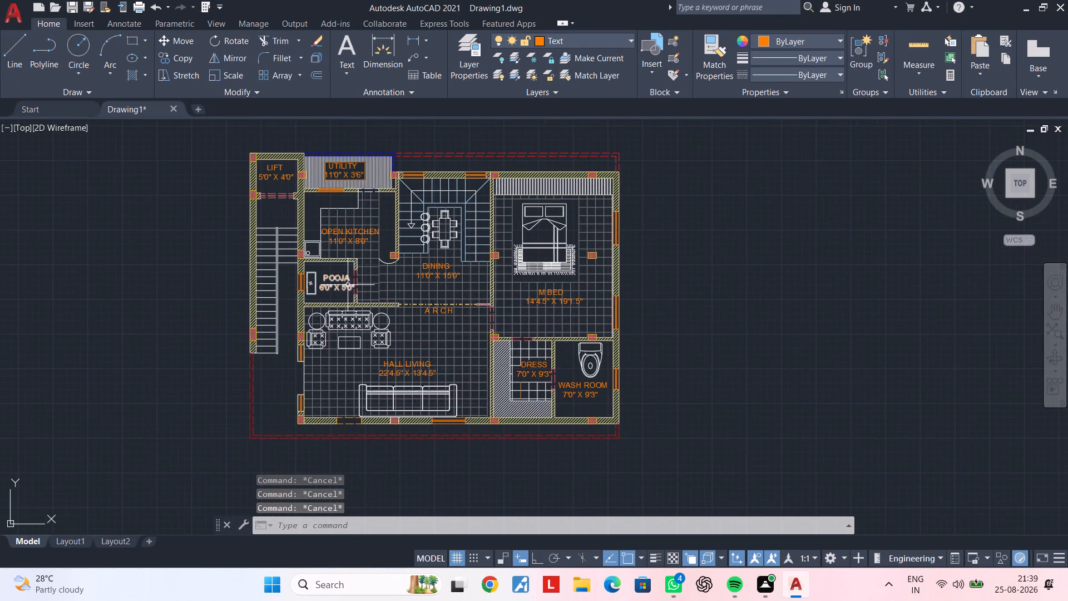
middle_click_drag(342, 318, 473, 356)
scroll(468, 319, "up", 2)
key("Escape")
key("Escape")
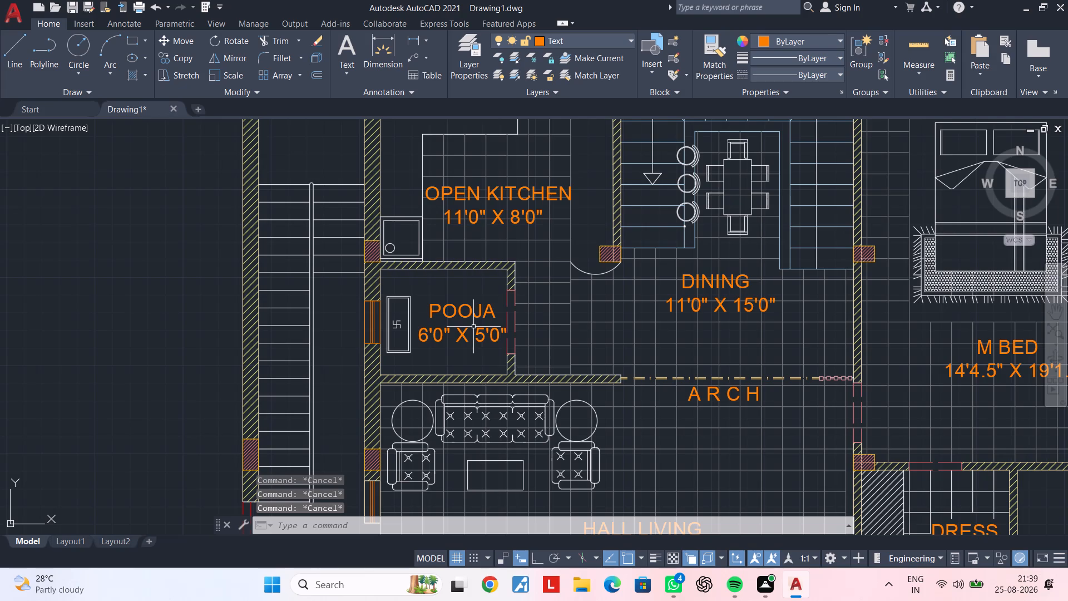
key("Escape")
key("Escape")
key("Escape")
middle_click_drag(524, 327, 498, 322)
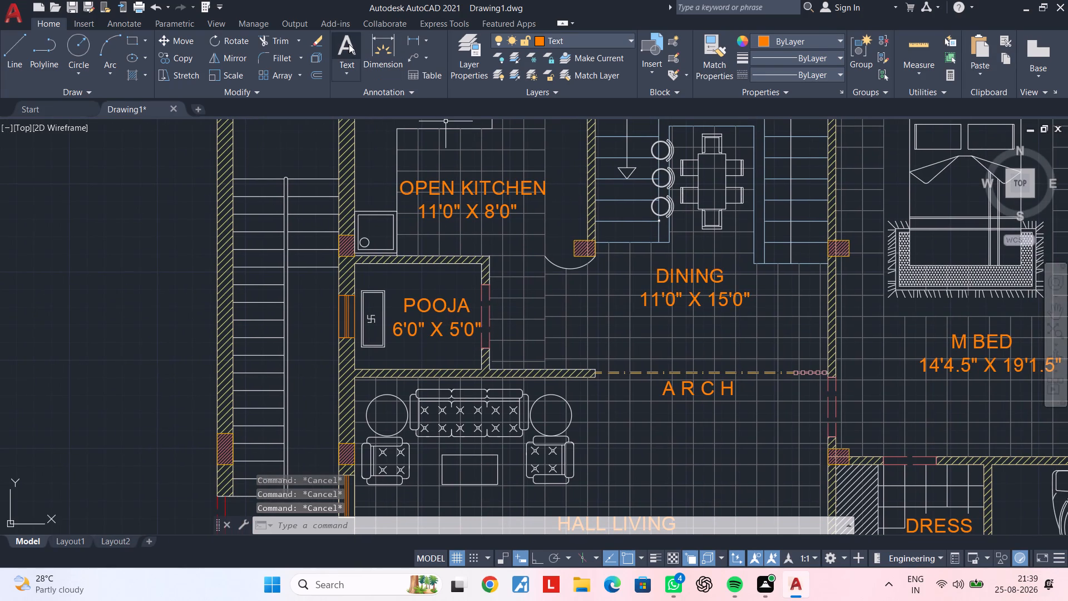
left_click(349, 44)
scroll(489, 302, "up", 3)
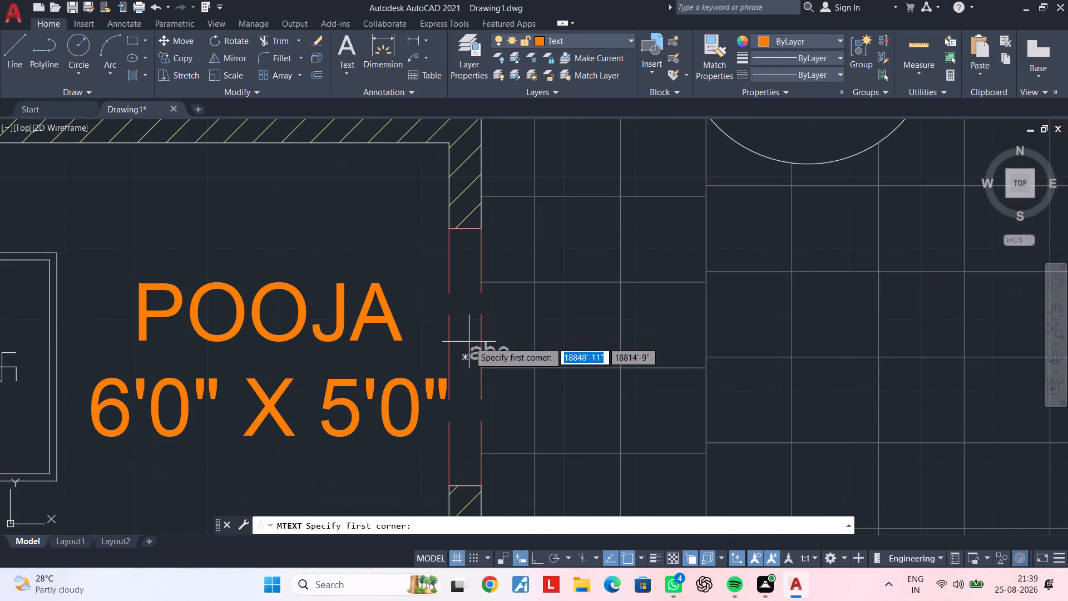
middle_click_drag(471, 341, 522, 295)
scroll(524, 295, "down", 2)
scroll(527, 294, "up", 2)
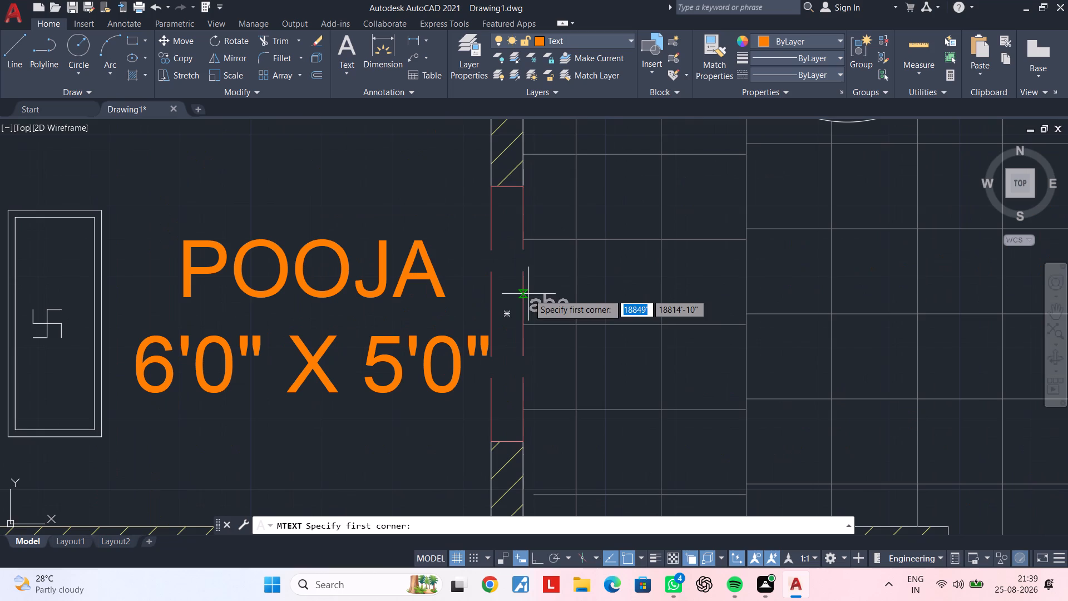
left_click(500, 243)
left_click(557, 340)
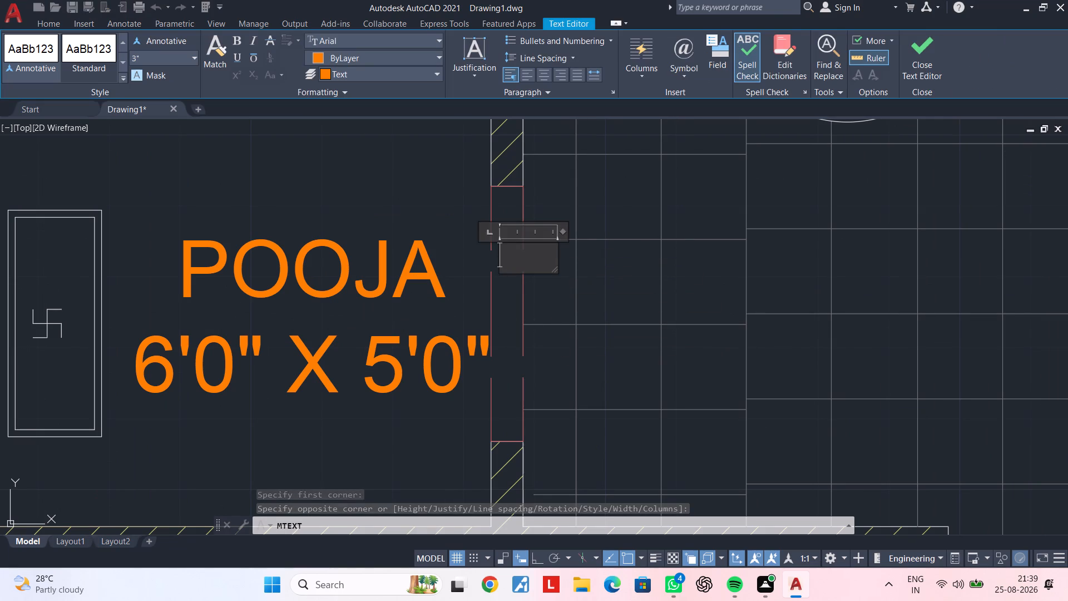
key("d")
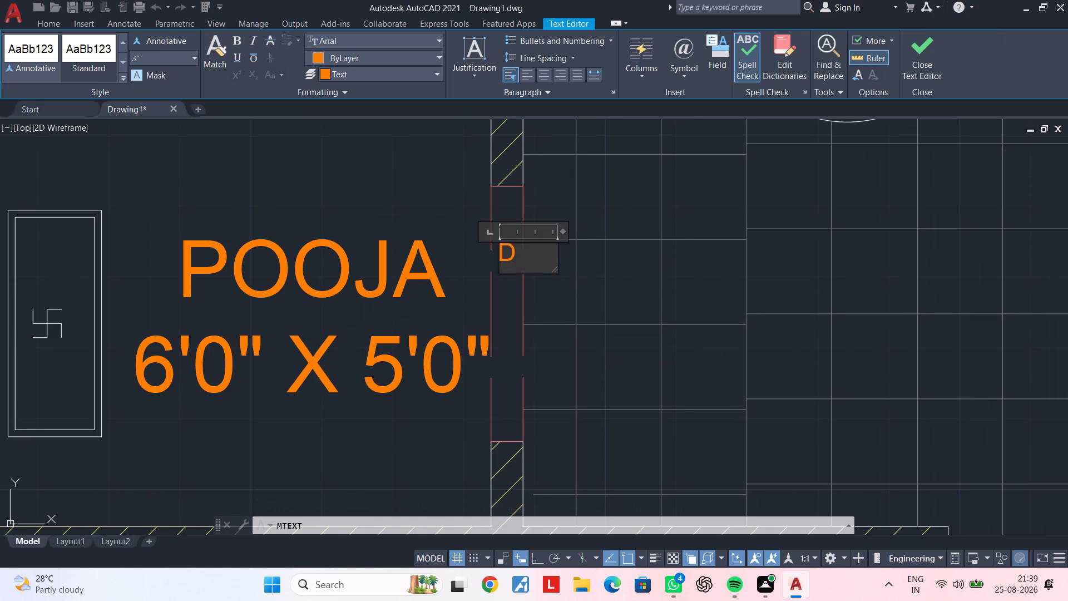
key("2")
key("slash")
key("c")
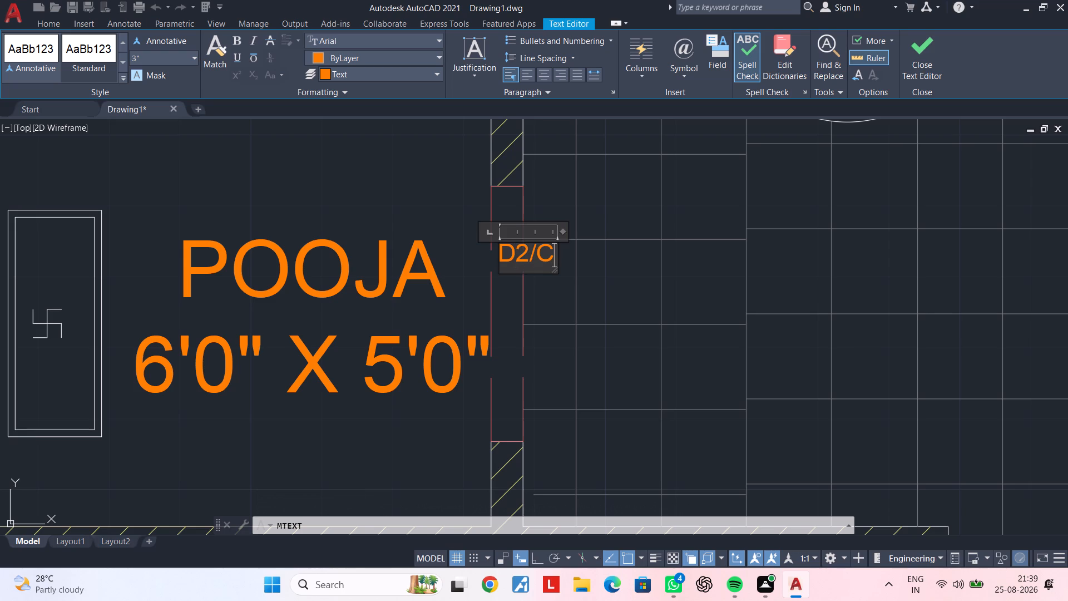
left_click(573, 390)
key("Escape")
key("Escape")
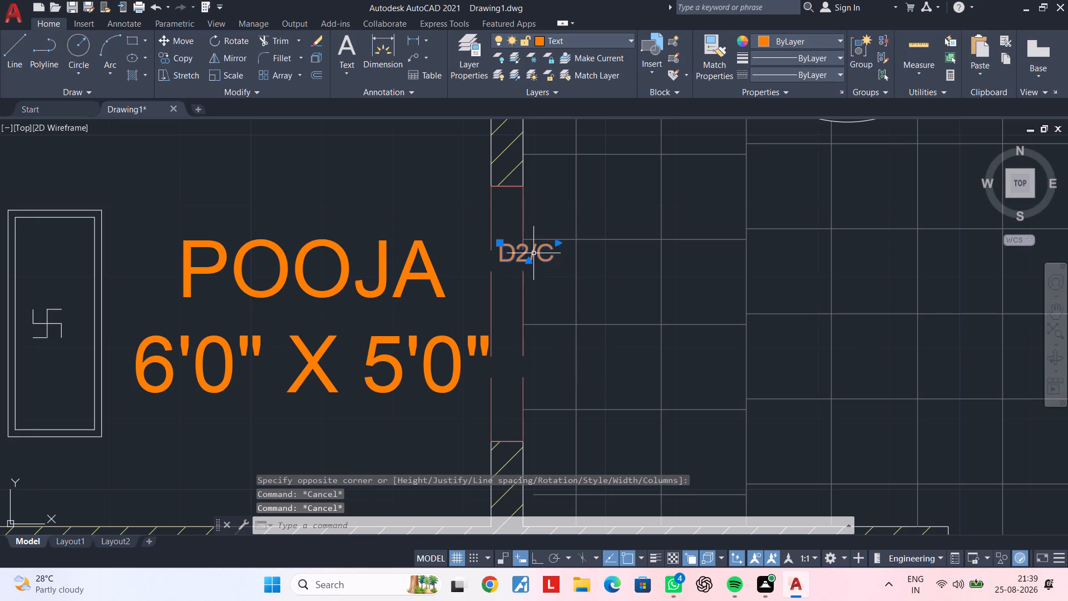
Rotate the D2/C label 90 degrees so it reads vertically along the doorway, with Ortho on.
left_click(533, 253)
key("r")
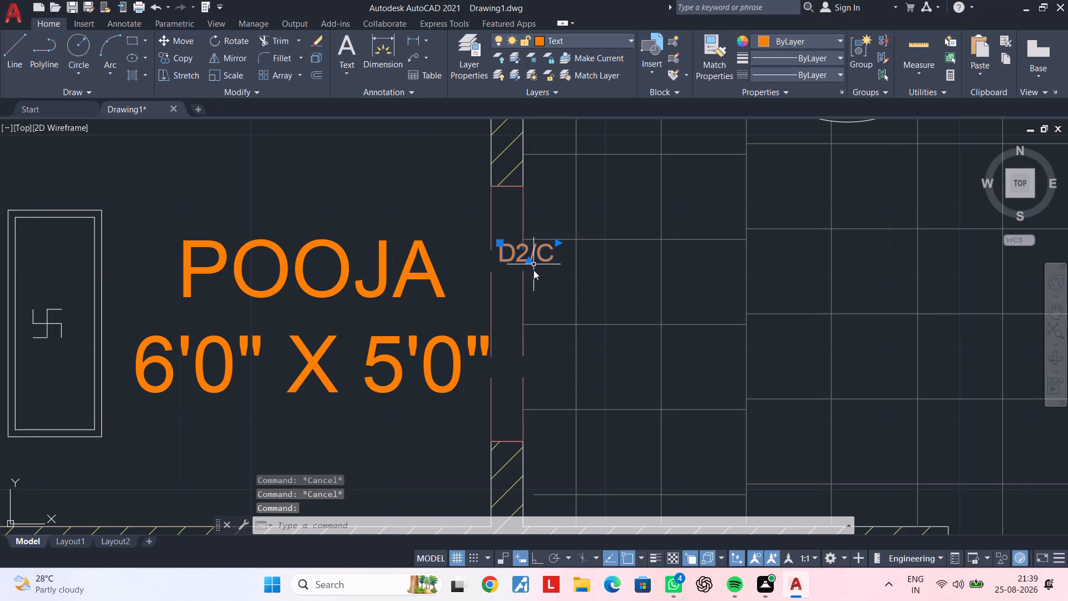
key("o")
key("space")
left_click(532, 288)
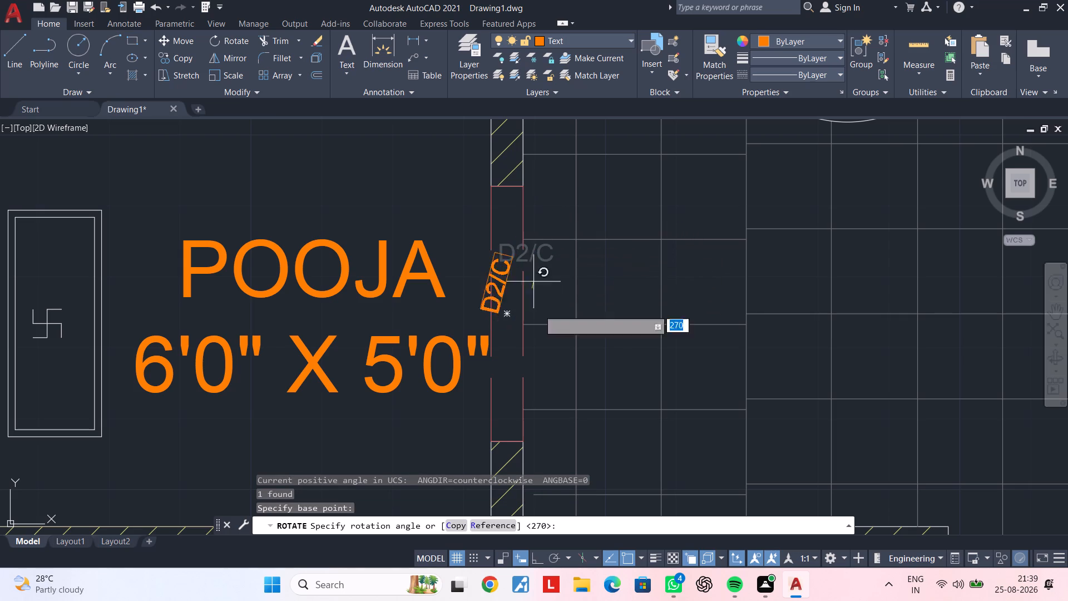
left_click(533, 559)
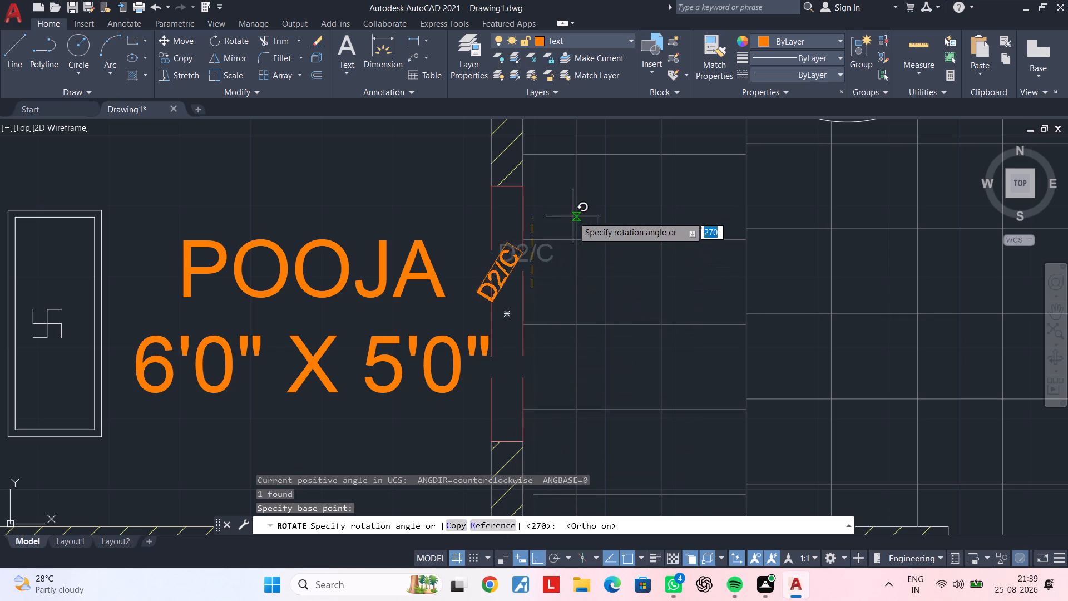
left_click(548, 196)
key("Escape")
Move the rotated D2/C label into the Pooja room's door opening, with Ortho off.
left_click(506, 305)
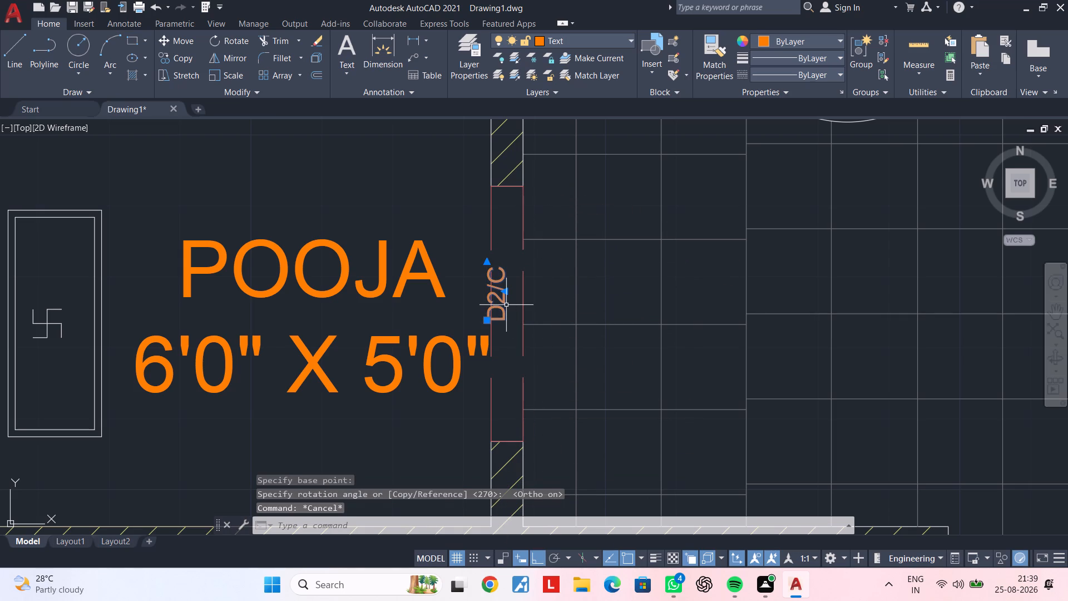
type("M")
key("space")
left_click(505, 307)
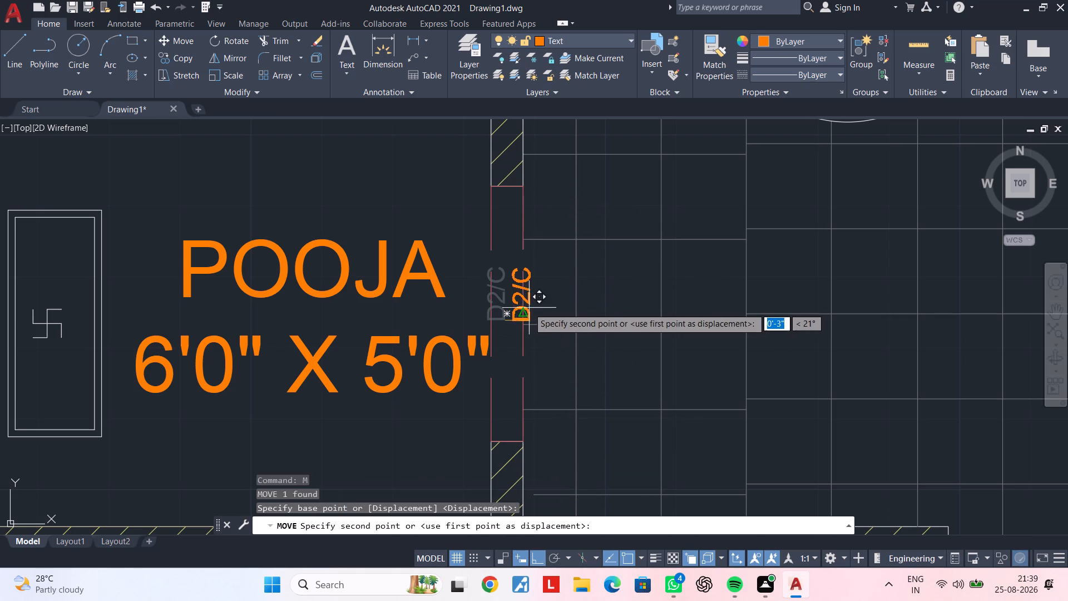
left_click(515, 318)
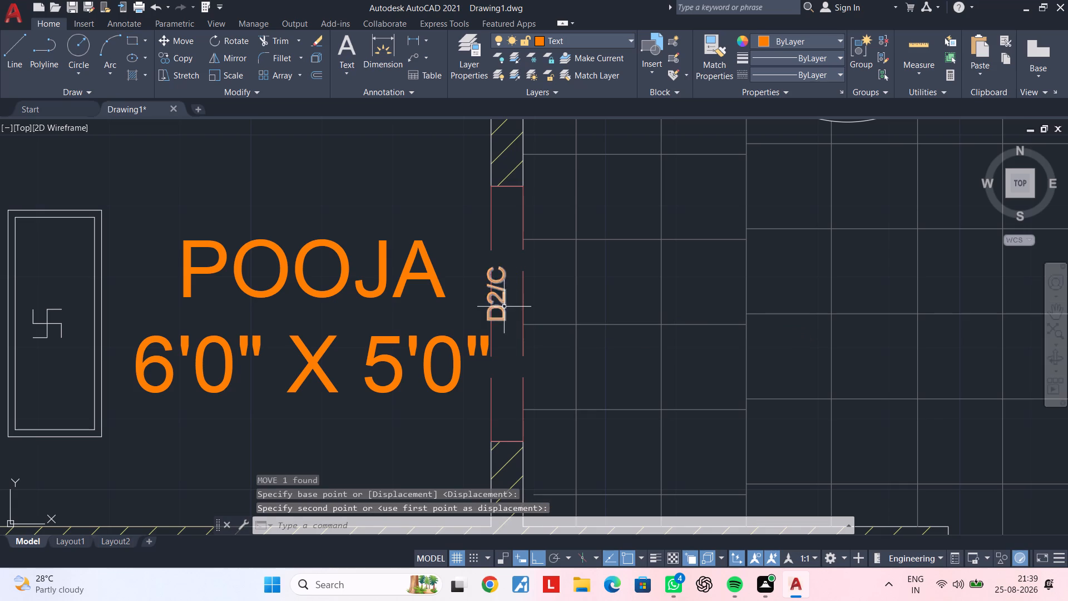
left_click(503, 306)
type("M")
key("space")
left_click(503, 306)
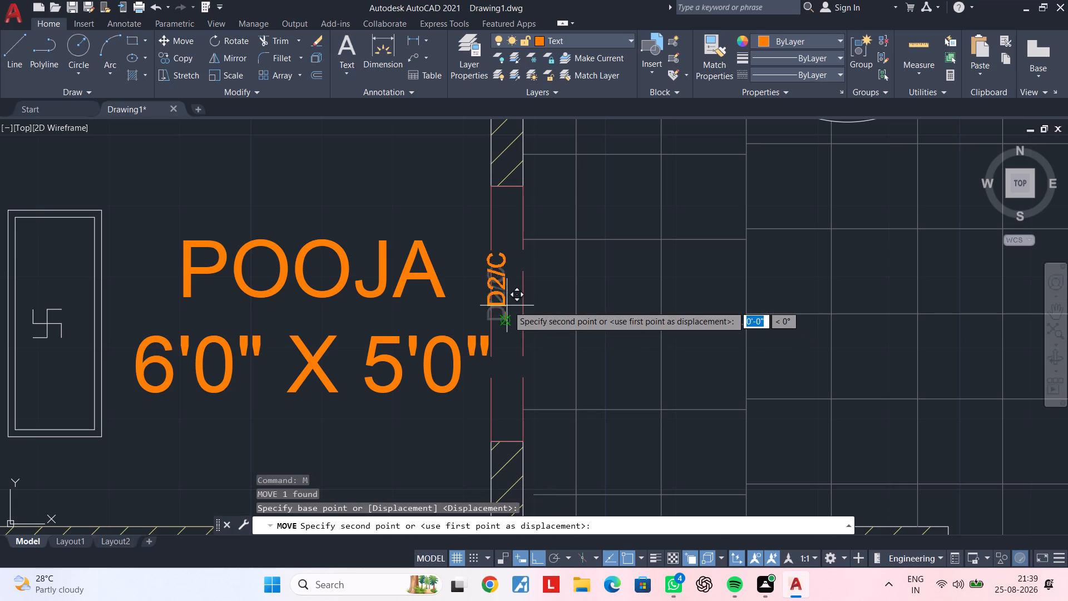
left_click(541, 556)
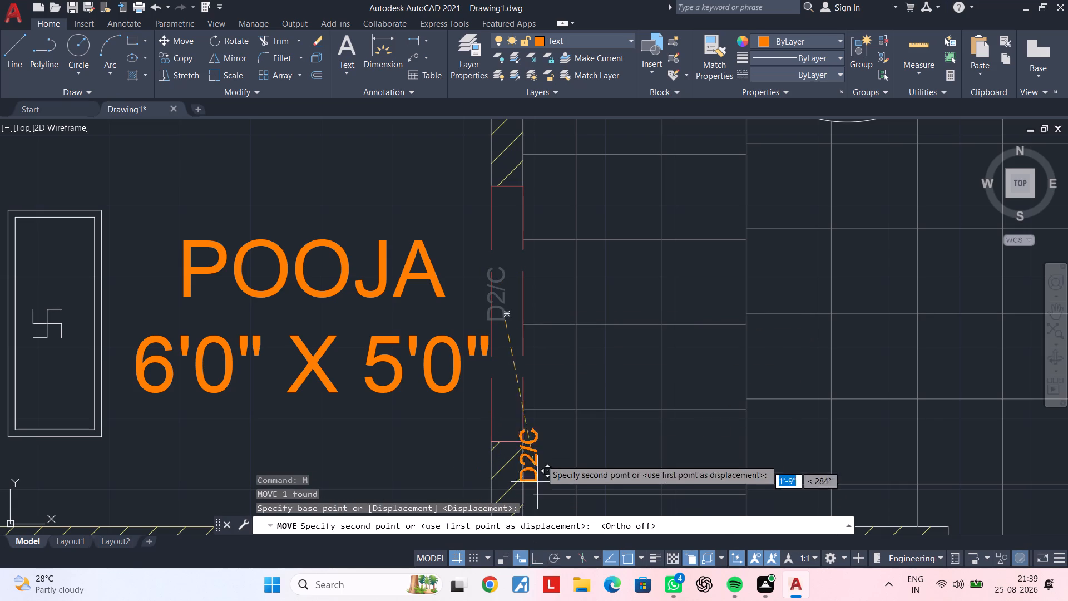
left_click(518, 362)
key("Escape")
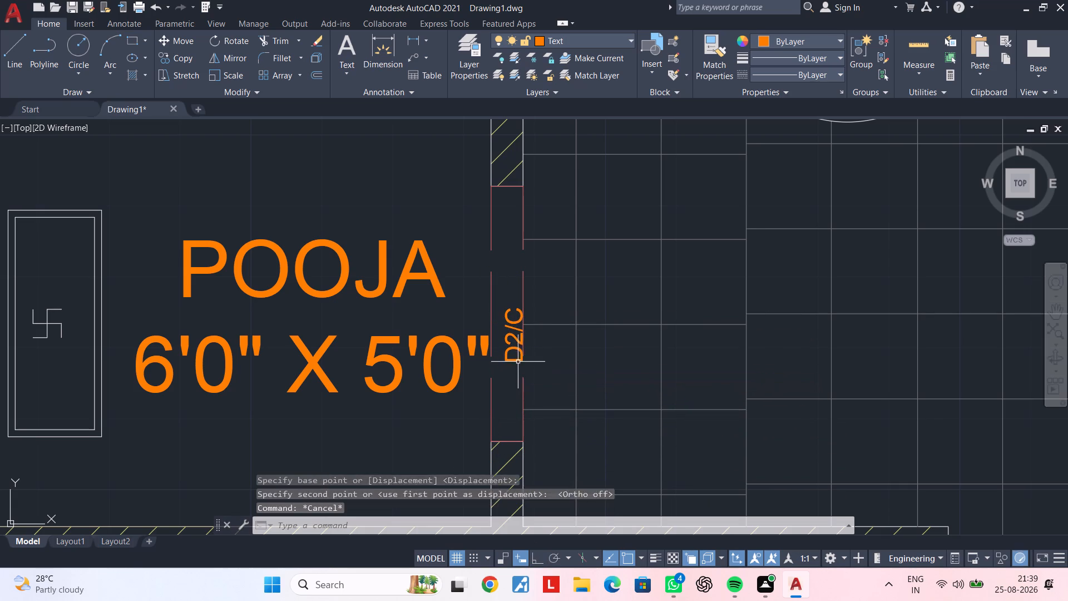
key("Escape")
key("Escape")
Nudge the D2/C label toward the Pooja room to centre it between the door opening's two edge lines.
middle_click_drag(518, 363, 622, 348)
scroll(608, 334, "up", 1)
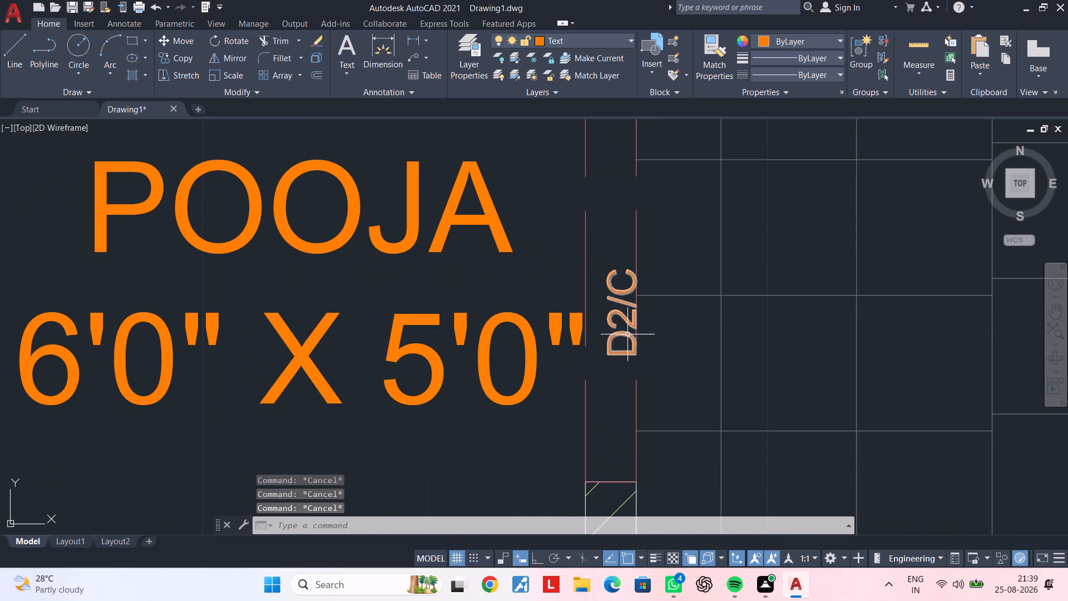
left_click(624, 337)
key("m")
key("space")
left_click(624, 337)
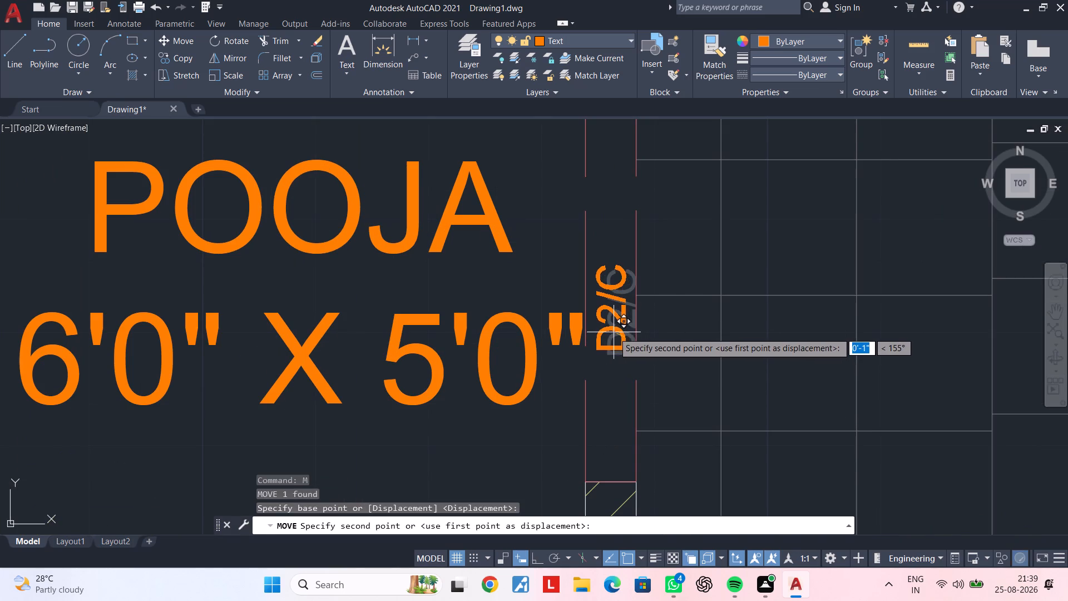
left_click(614, 332)
Set the D2/C label's text height to 6" in its properties, and close the properties palette.
scroll(617, 336, "down", 4)
scroll(624, 357, "up", 3)
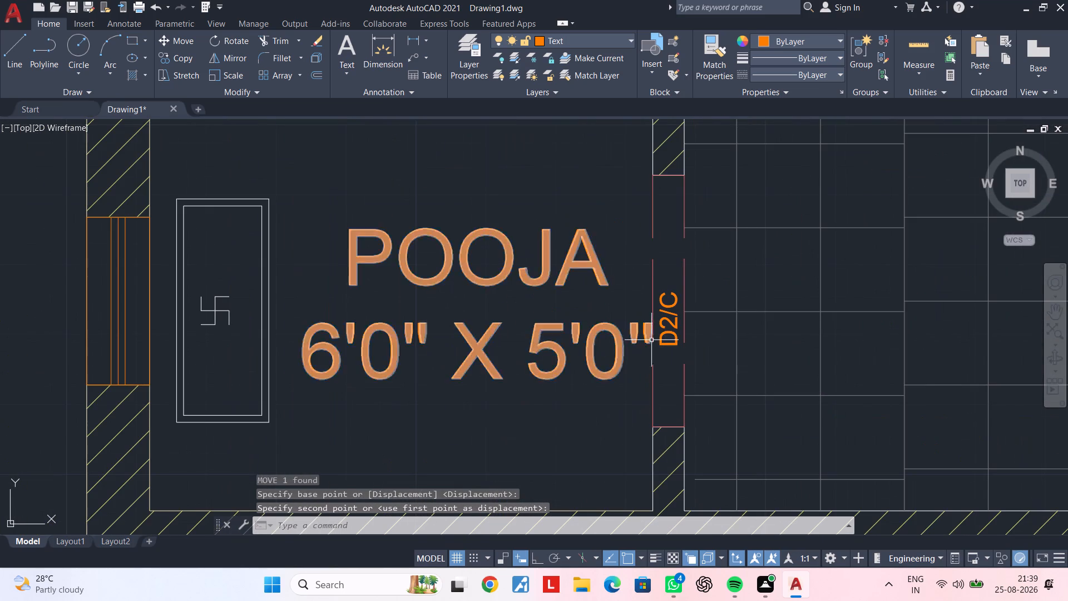
left_click(662, 335)
right_click(662, 335)
left_click(703, 539)
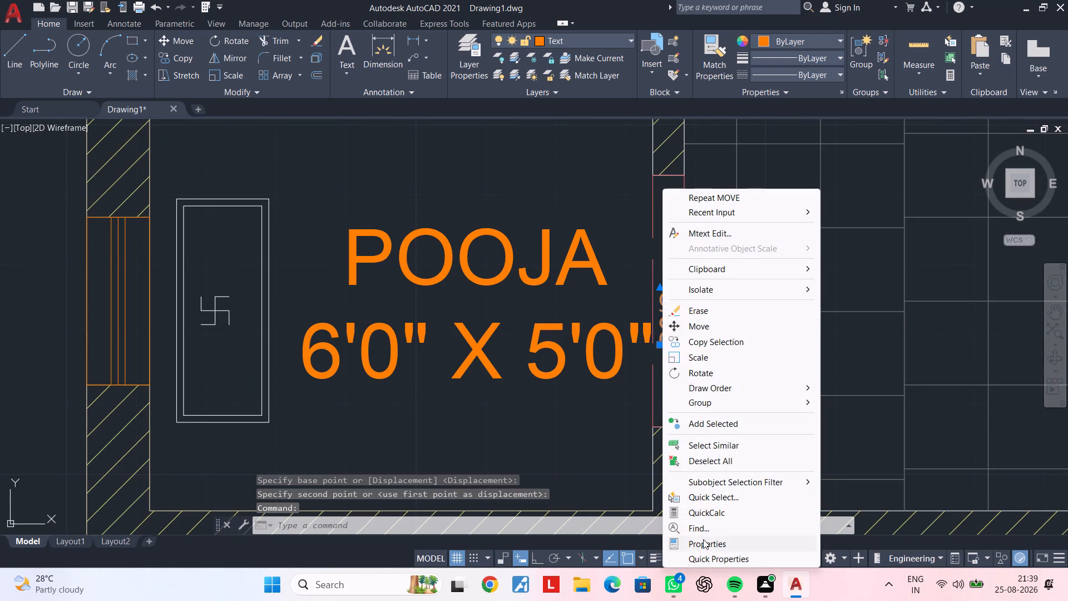
left_click(185, 336)
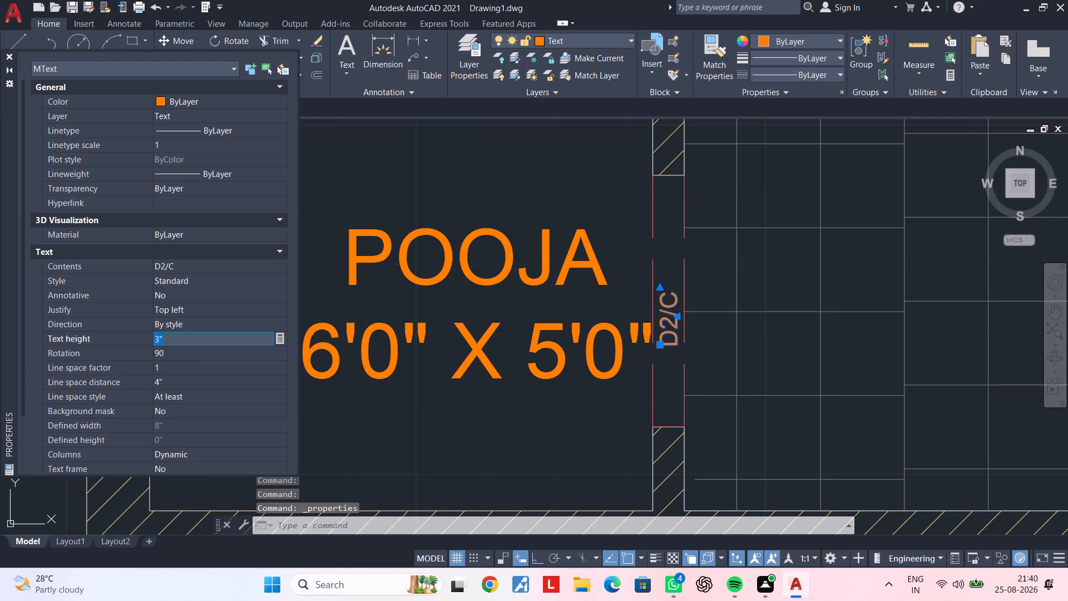
key("BackSpace")
type("6\"")
key("Return")
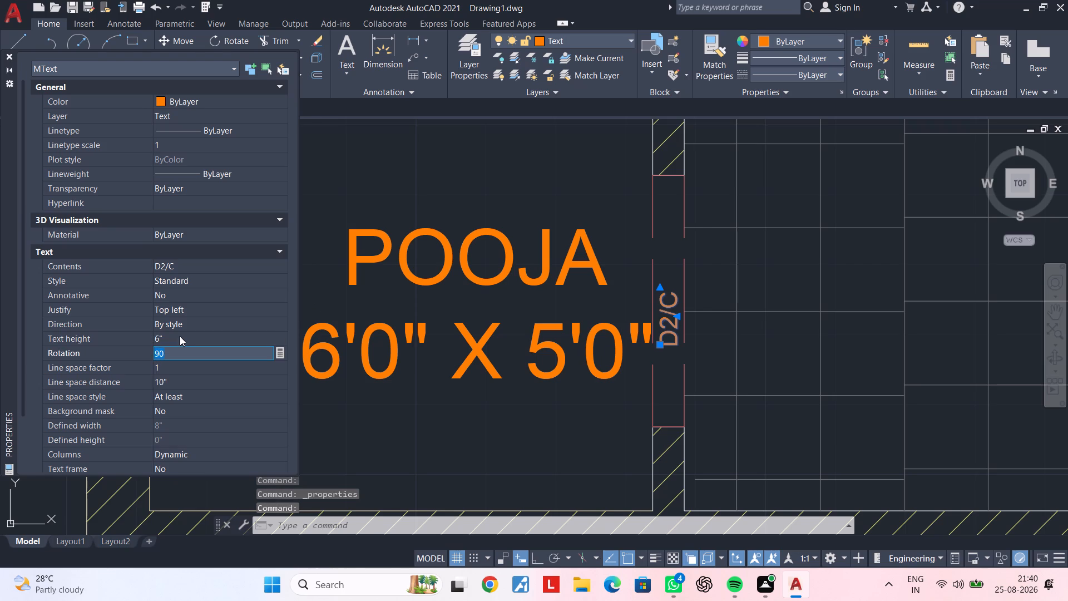
key("Escape")
key("Escape")
key("Escape")
key("Escape")
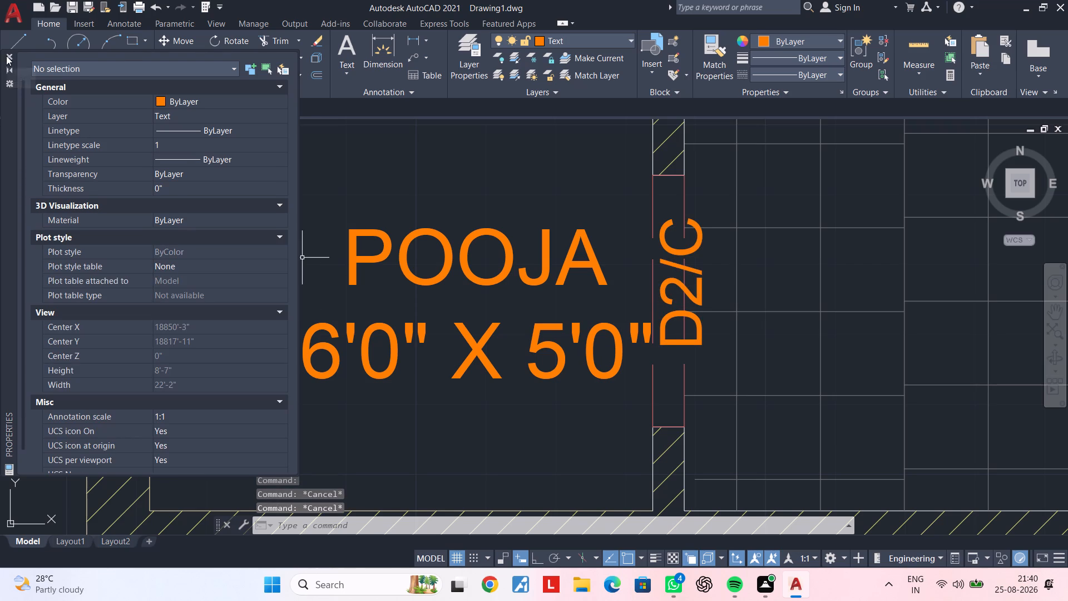
left_click(7, 56)
Move the enlarged D2/C label to centre it across the wall thickness of the Pooja doorway.
scroll(647, 302, "down", 1)
middle_click_drag(676, 288, 548, 288)
scroll(551, 294, "up", 1)
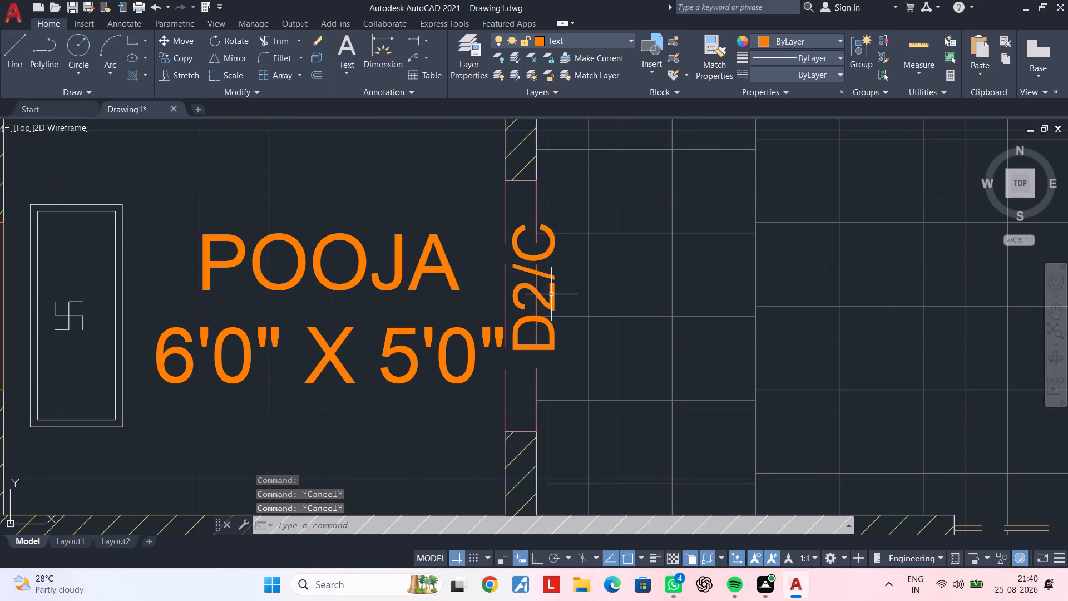
left_click(545, 300)
type("M")
key("space")
left_click(545, 300)
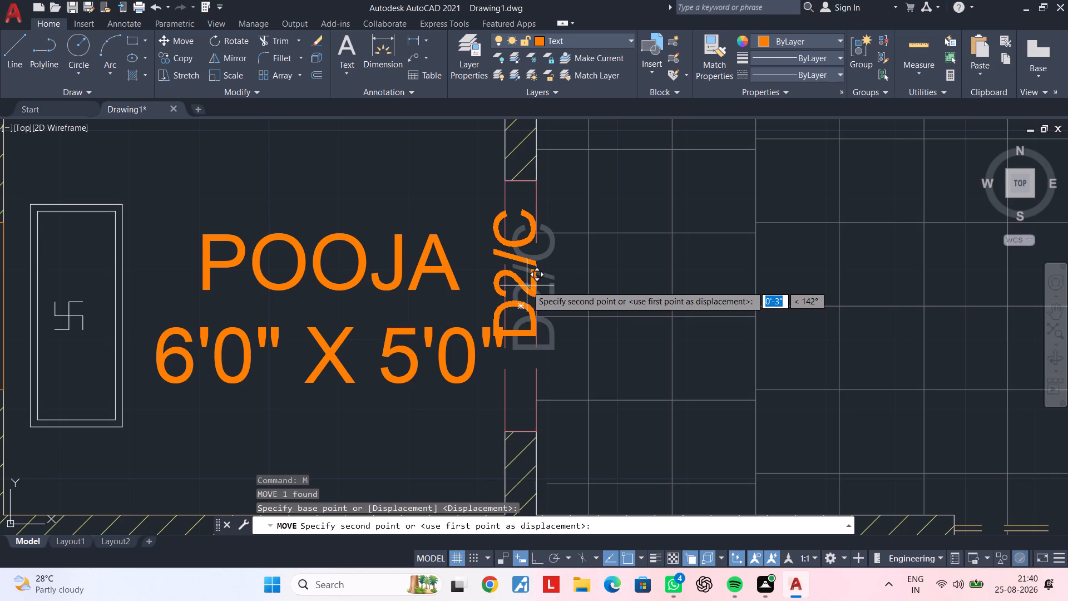
left_click(532, 272)
scroll(539, 278, "down", 2)
middle_click_drag(562, 284, 530, 284)
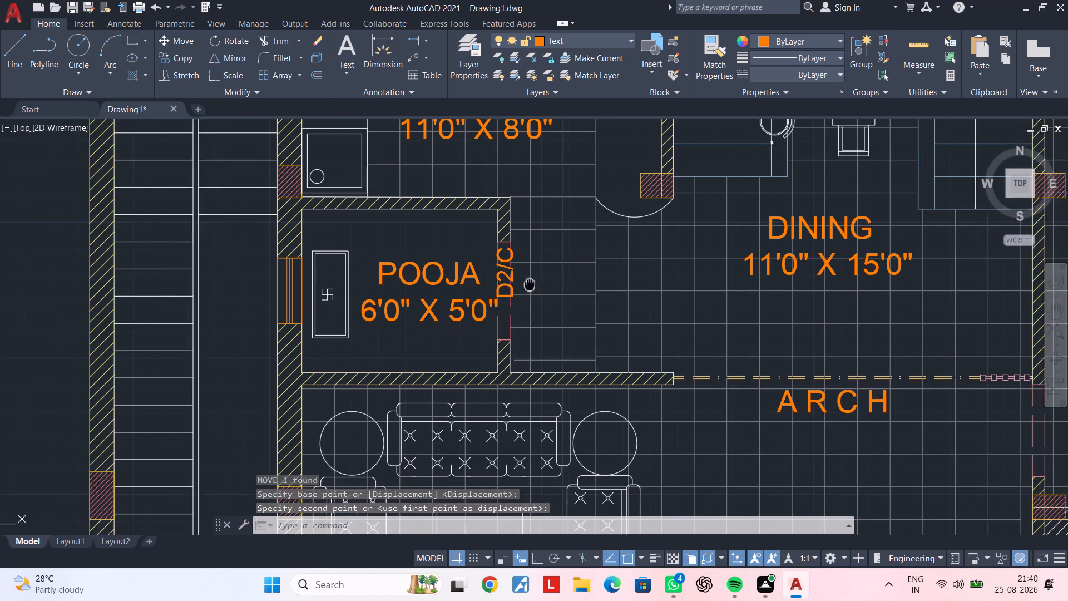
middle_click_drag(530, 284, 521, 284)
key("Escape")
key("Escape")
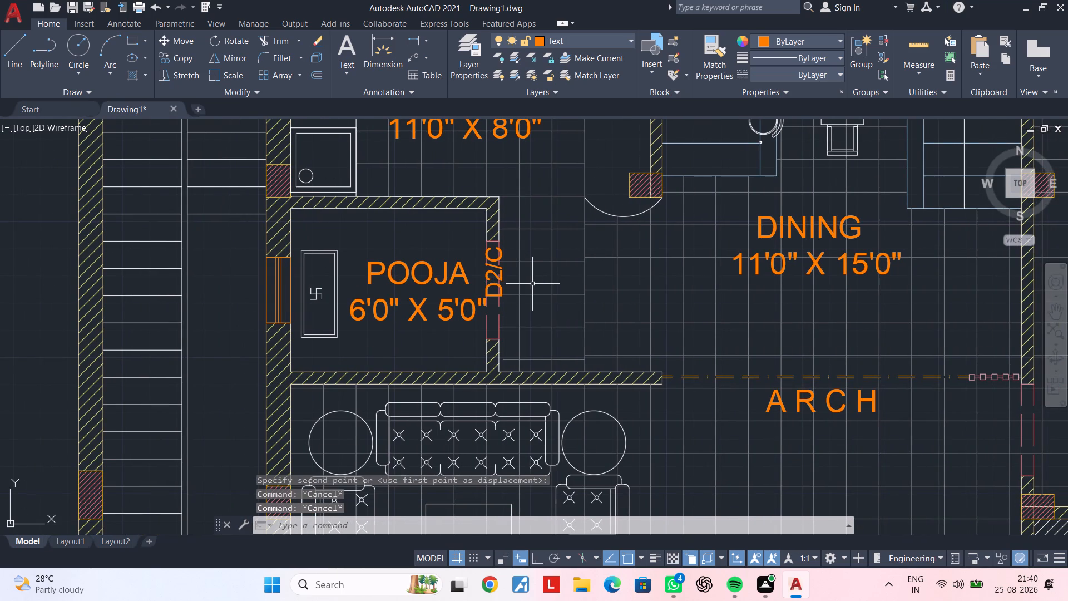
Copy the D2/C label from the Pooja doorway to the M Bed door opening just below the arch line.
middle_click_drag(532, 284, 516, 289)
left_click(476, 292)
key("c")
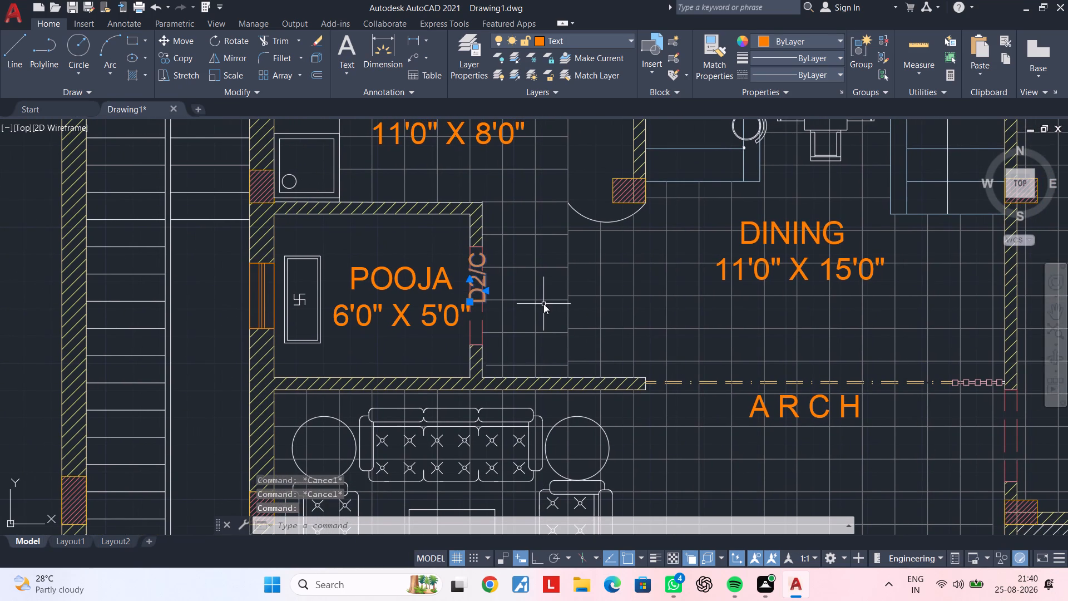
key("o")
key("space")
left_click(484, 288)
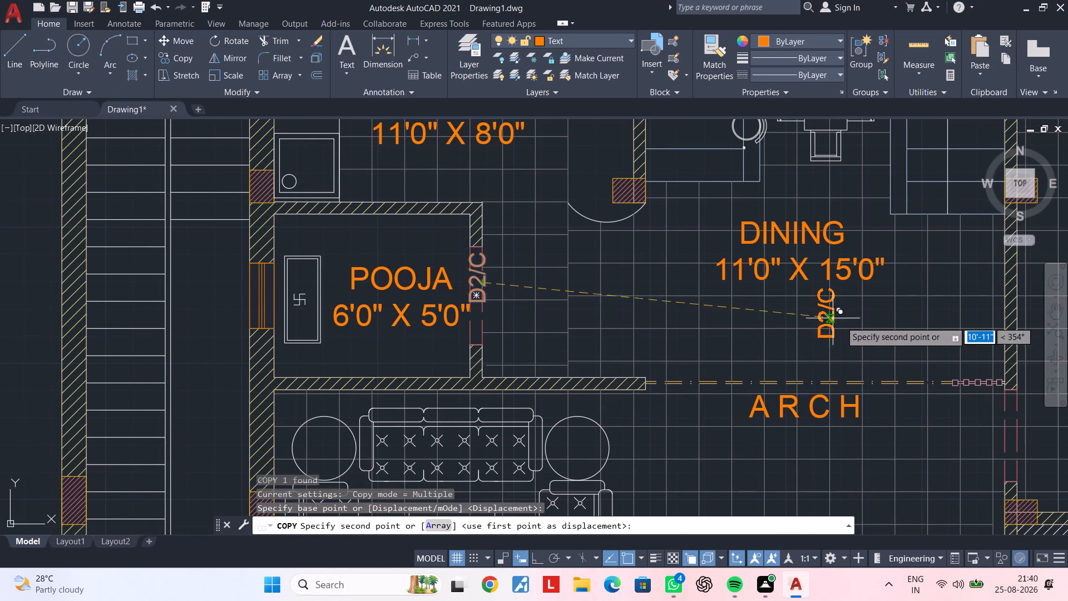
middle_click_drag(849, 326, 554, 323)
middle_click_drag(730, 332, 691, 255)
scroll(676, 368, "up", 1)
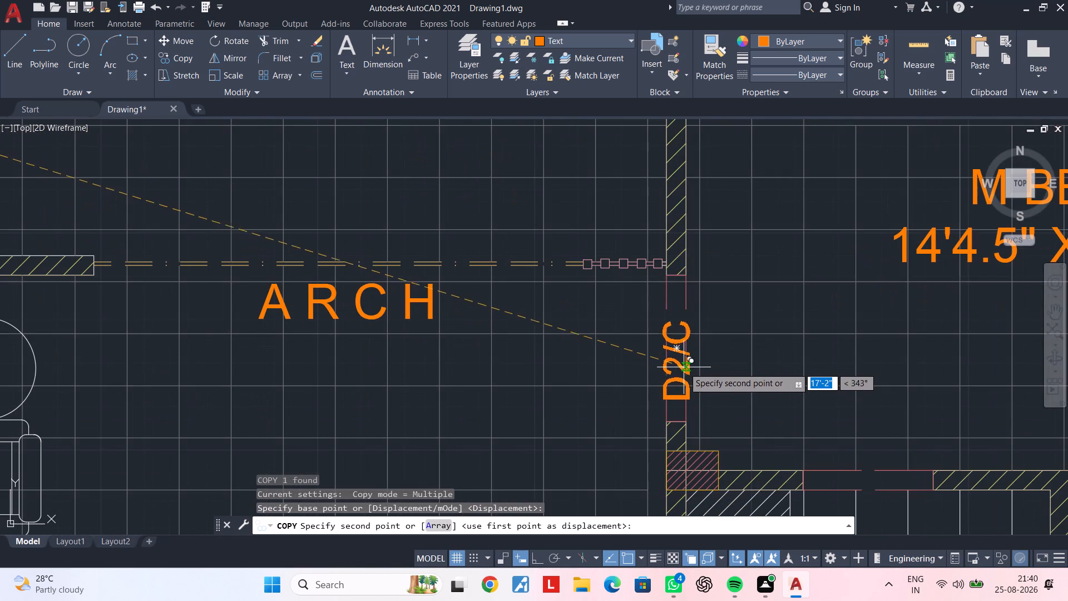
left_click(683, 364)
Place another D2/C label copy in the opening between the two windows on Hall Living's outer wall, and finish copying.
scroll(762, 357, "down", 2)
middle_click_drag(770, 349, 602, 290)
scroll(610, 295, "down", 1)
middle_click_drag(621, 299, 757, 239)
scroll(431, 332, "up", 2)
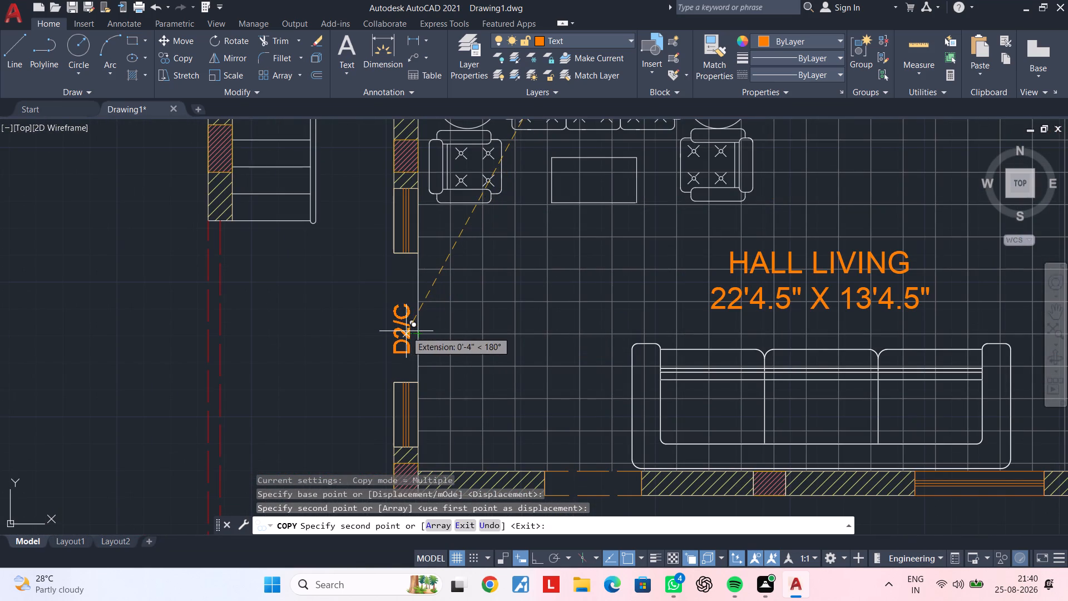
left_click(406, 331)
middle_click_drag(620, 325, 622, 230)
scroll(634, 317, "down", 1)
middle_click_drag(636, 325, 614, 373)
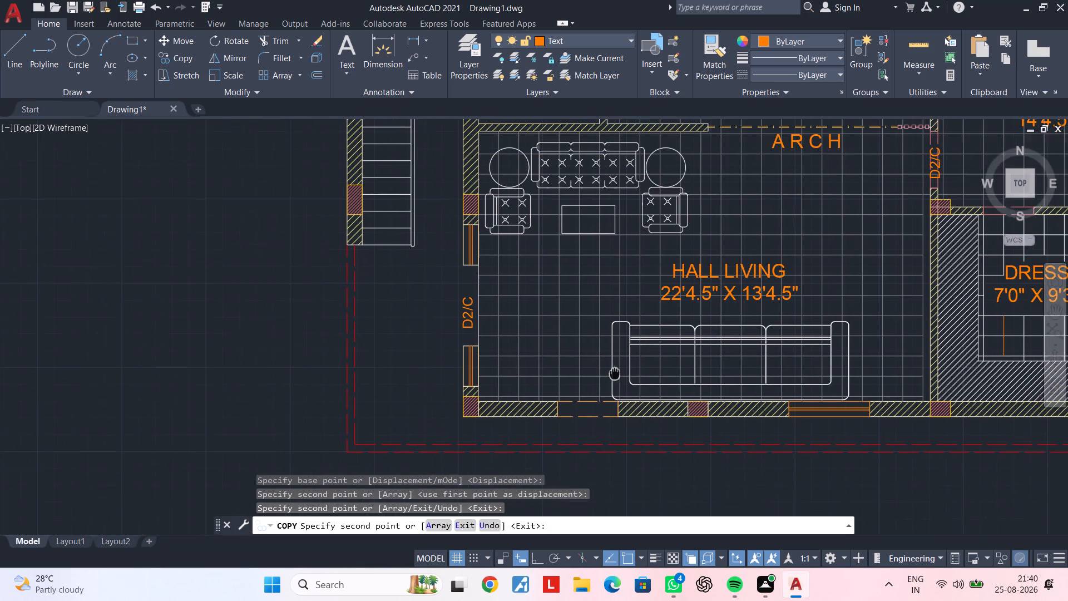
middle_click_drag(614, 373, 613, 375)
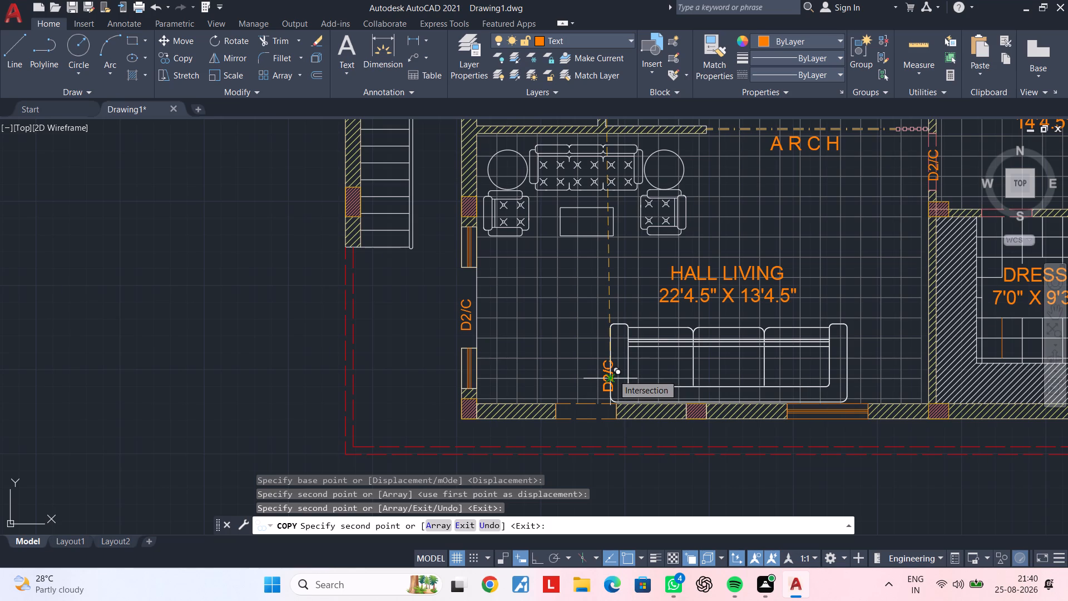
middle_click_drag(696, 348, 690, 354)
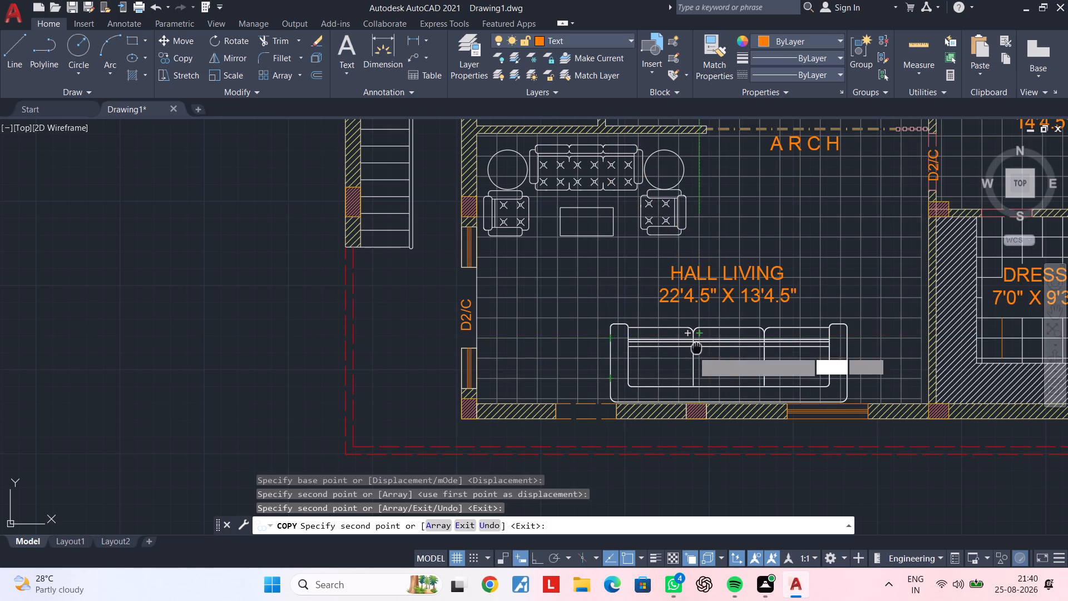
middle_click_drag(690, 354, 532, 393)
middle_click_drag(748, 324, 721, 372)
key("Escape")
key("Escape")
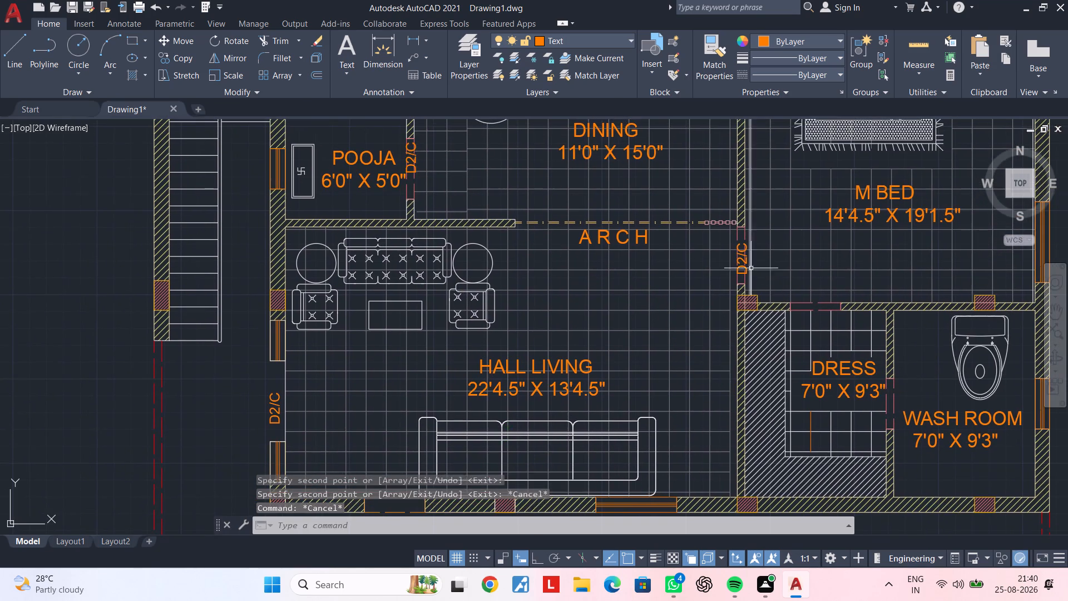
Shorten the label text at the M Bed door opening to D2.
scroll(751, 268, "up", 3)
double_click(698, 229)
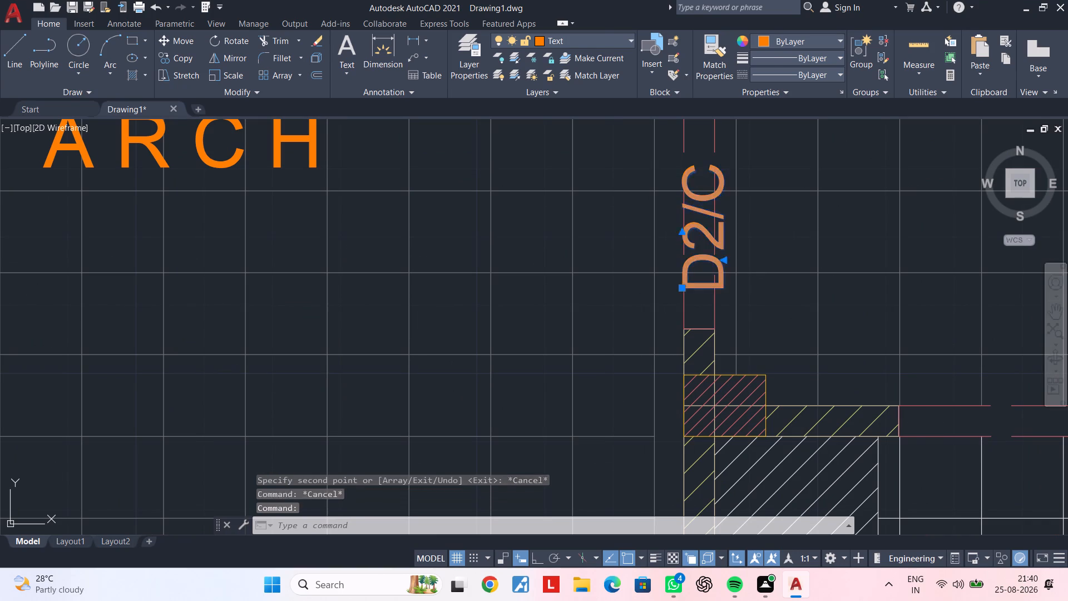
left_click(803, 297)
key("BackSpace")
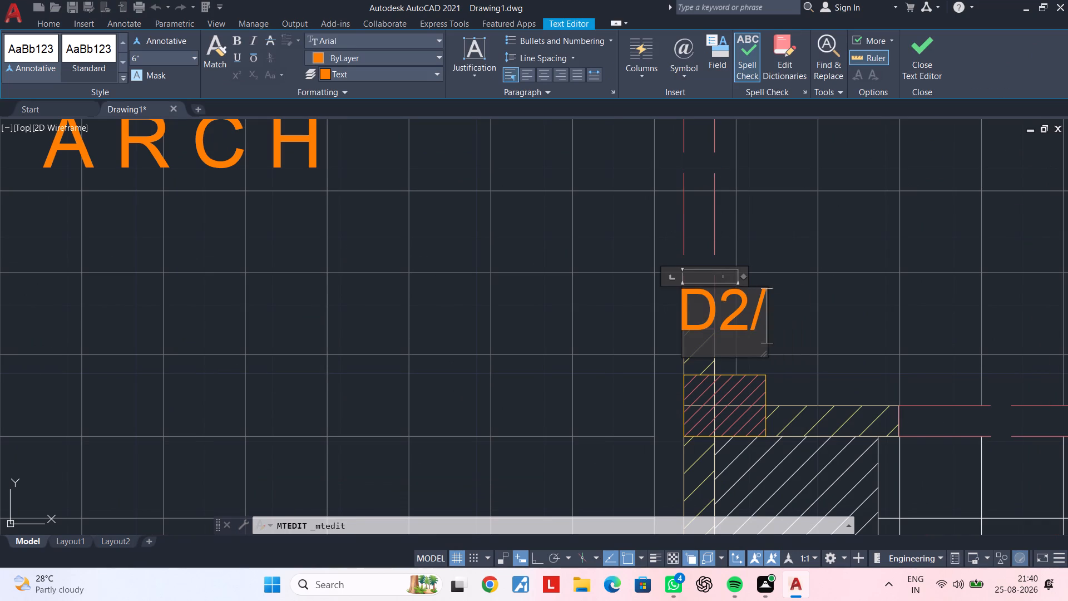
key("BackSpace")
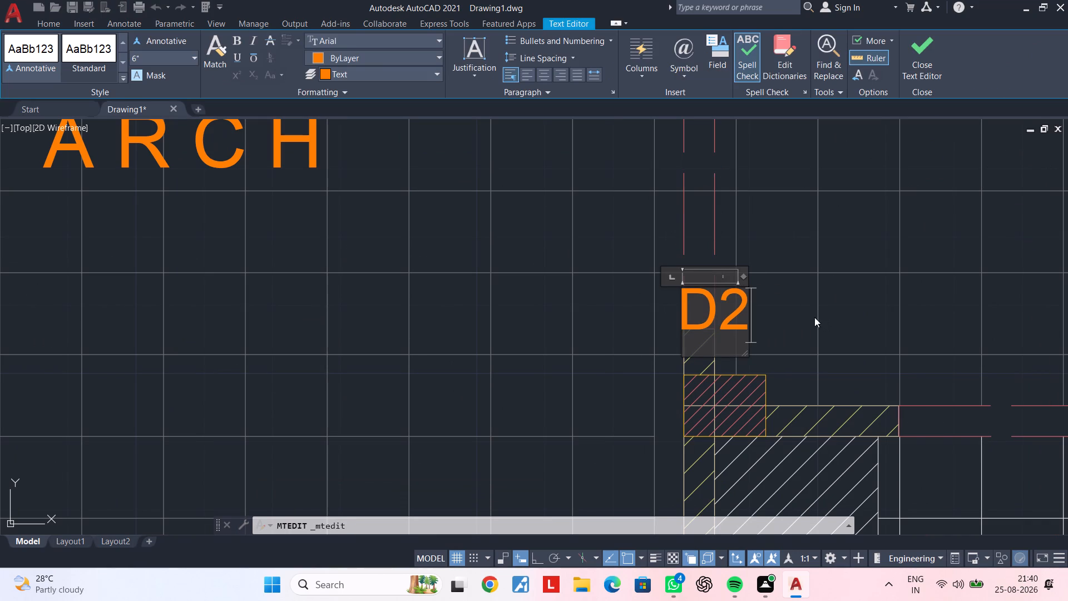
left_click(803, 311)
Add a horizontal multiline text label reading D1/C in the door opening of Hall Living's lower wall.
scroll(800, 311, "down", 2)
middle_click_drag(797, 310, 881, 245)
scroll(812, 310, "down", 1)
middle_click_drag(809, 313, 862, 196)
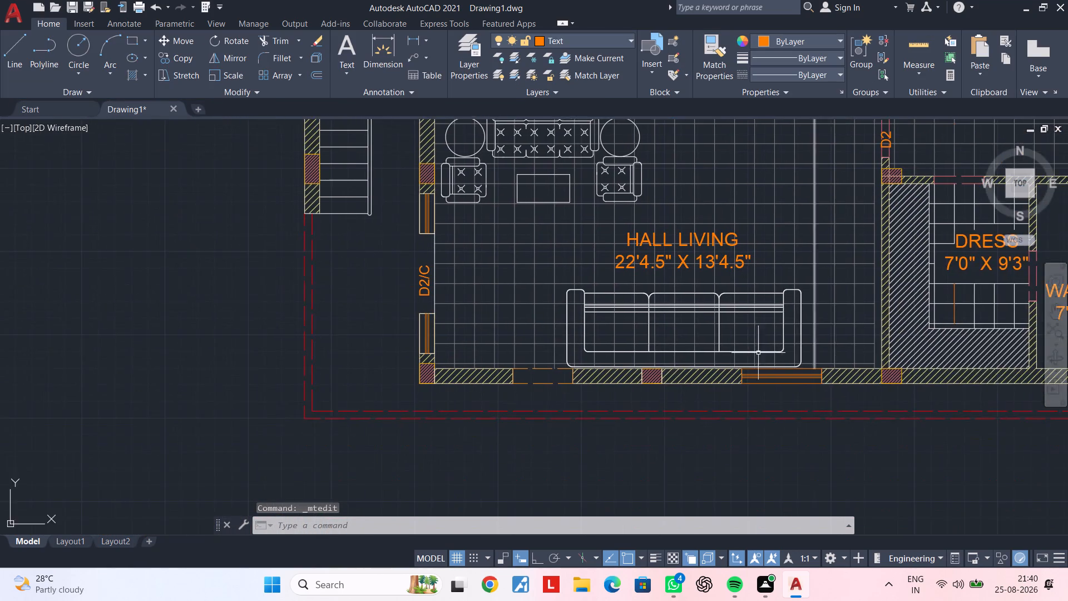
middle_click_drag(755, 348, 797, 306)
middle_click_drag(574, 350, 563, 364)
scroll(563, 364, "up", 1)
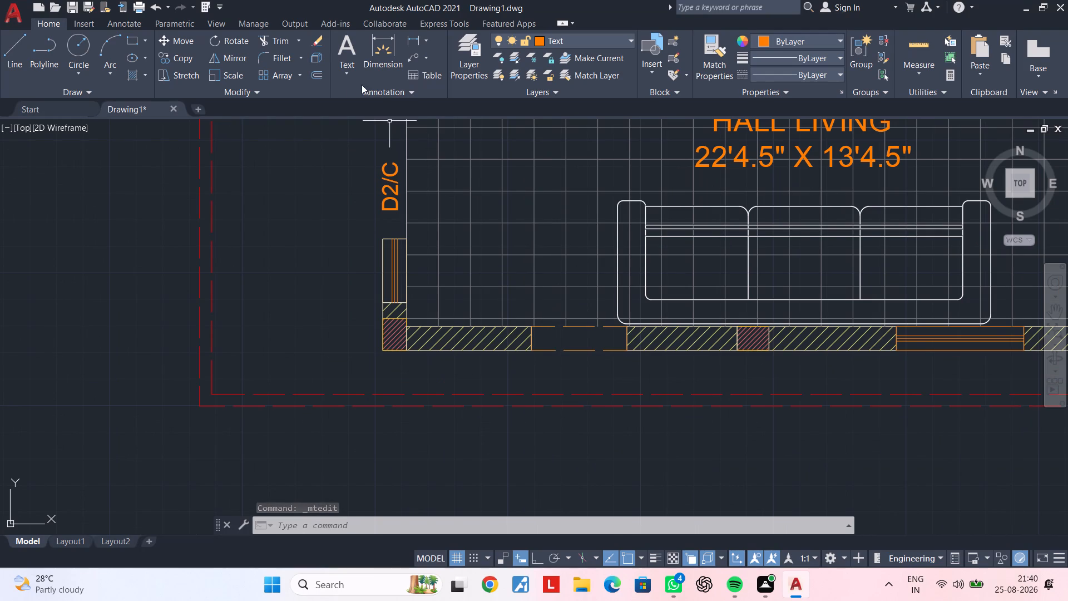
left_click(348, 41)
scroll(558, 344, "up", 2)
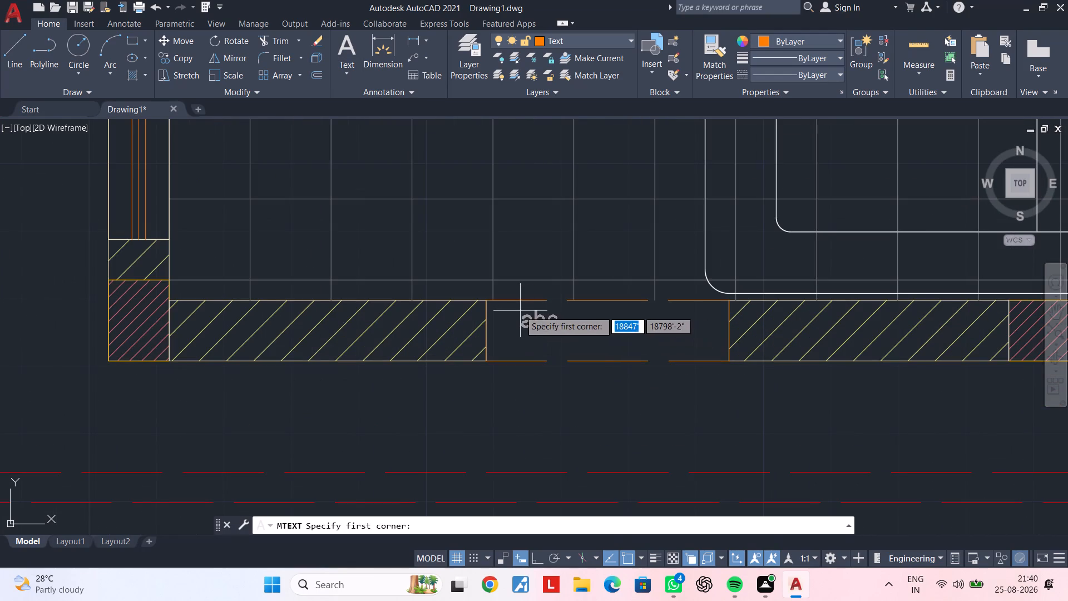
left_click(520, 311)
left_click(687, 354)
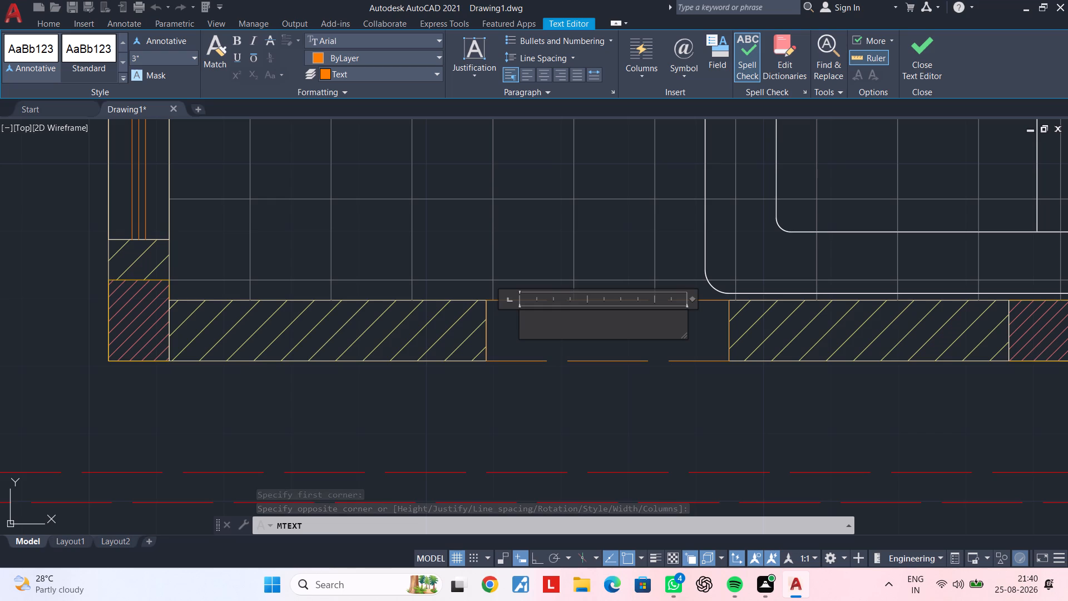
key("d")
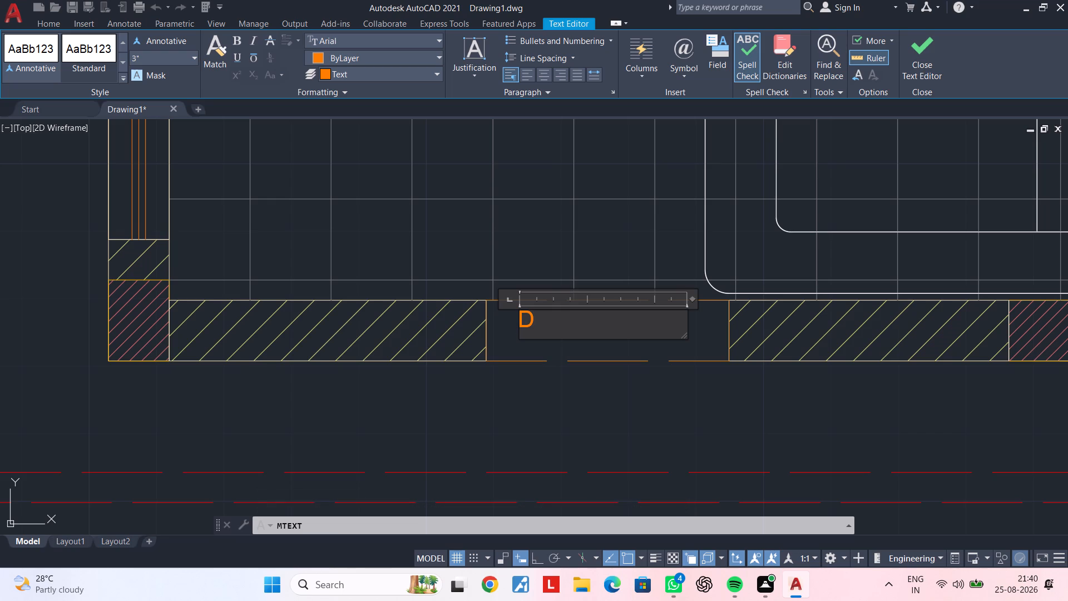
key("1")
key("slash")
key("c")
left_click(593, 367)
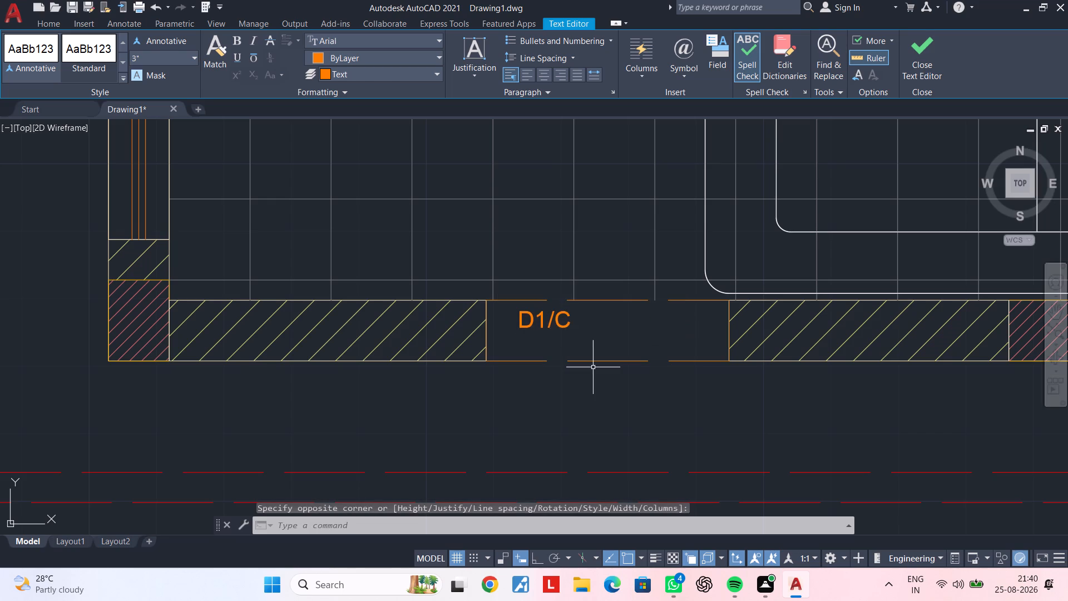
Set the D1/C label's text height to 6" in its properties, and close the properties palette.
left_click(553, 319)
right_click(553, 319)
left_click(588, 539)
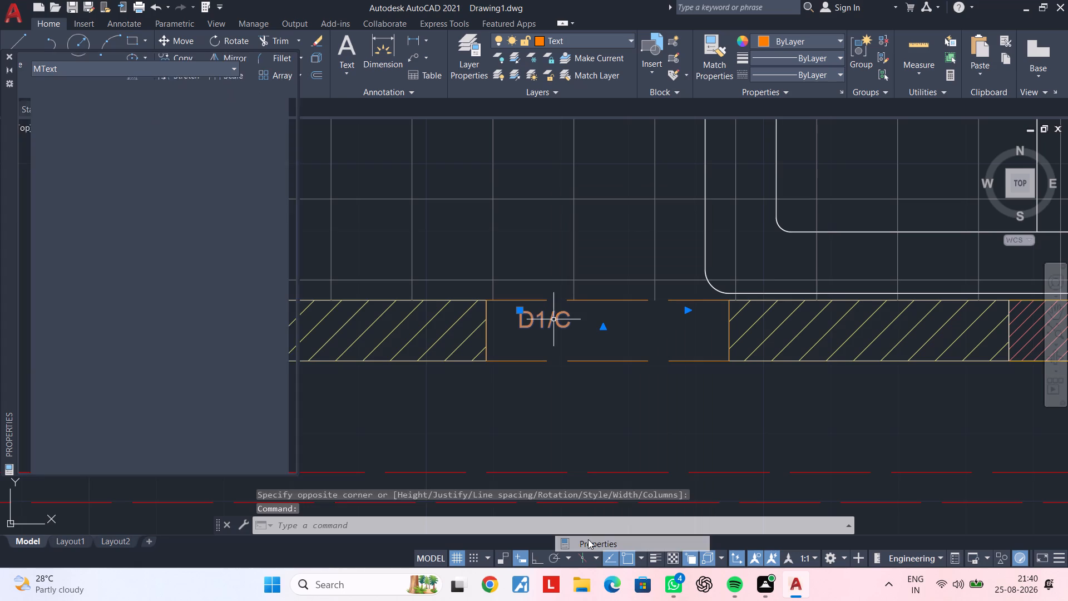
left_click(162, 341)
key("BackSpace")
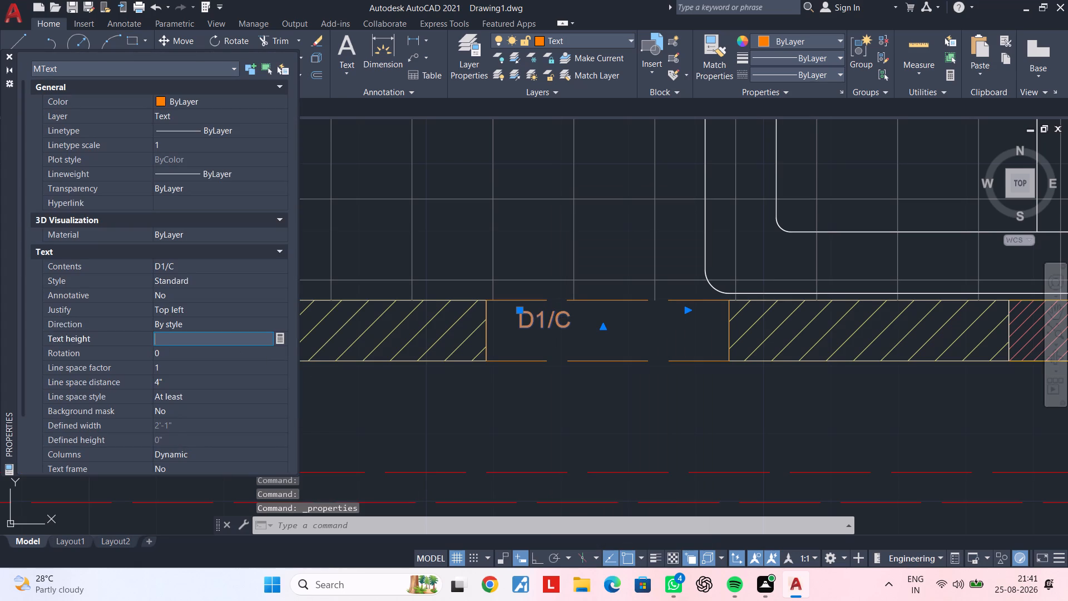
type("6\"")
key("Return")
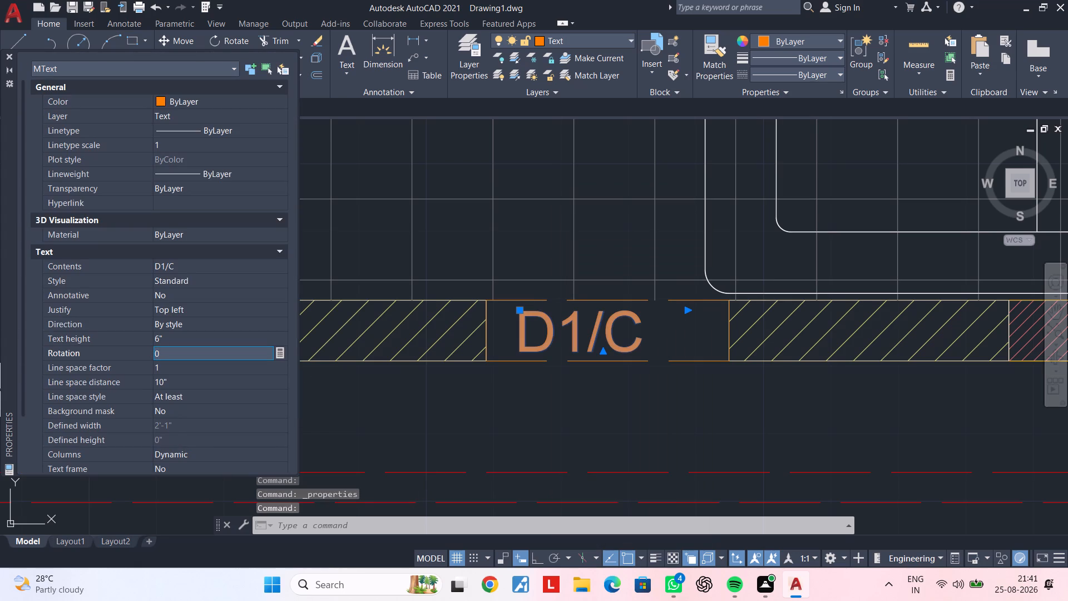
left_click(9, 56)
key("Escape")
key("Escape")
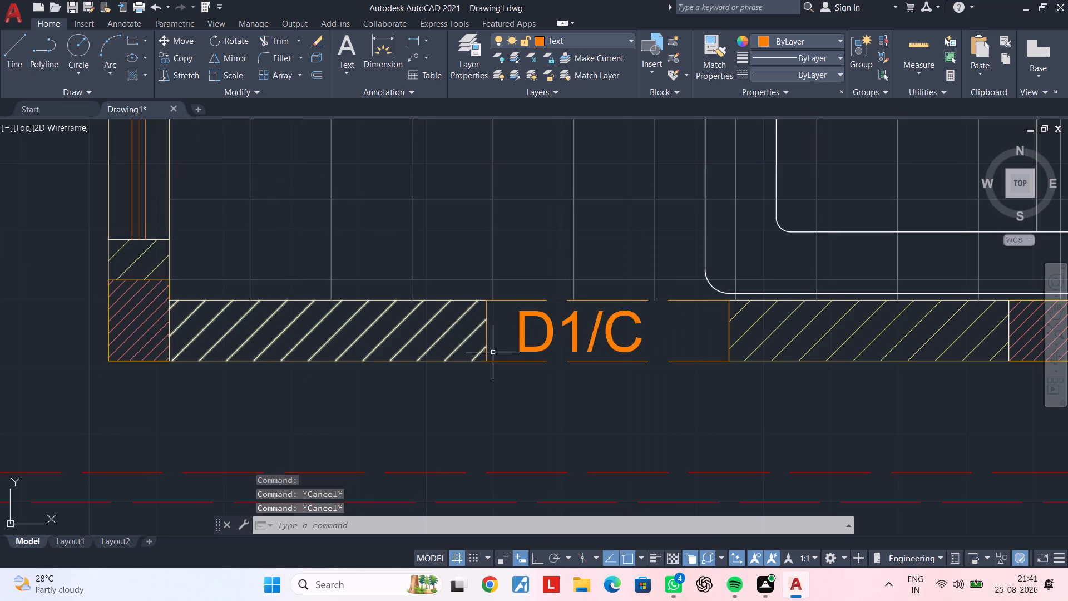
Copy the D1/C label from Hall Living's lower wall to the door opening between Open Kitchen and Utility.
left_click(551, 337)
type("CO")
key("space")
left_click(568, 360)
scroll(574, 238, "down", 1)
middle_click_drag(574, 272, 578, 403)
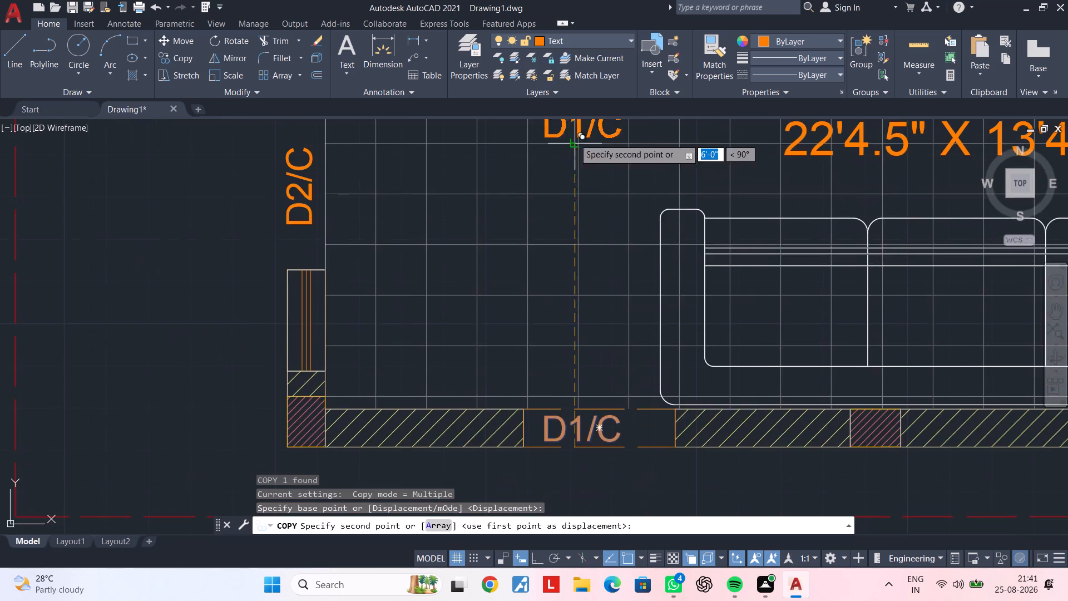
scroll(574, 140, "down", 1)
middle_click_drag(573, 204, 580, 398)
middle_click_drag(568, 270, 582, 443)
scroll(589, 179, "down", 2)
scroll(587, 212, "up", 1)
middle_click_drag(587, 212, 574, 416)
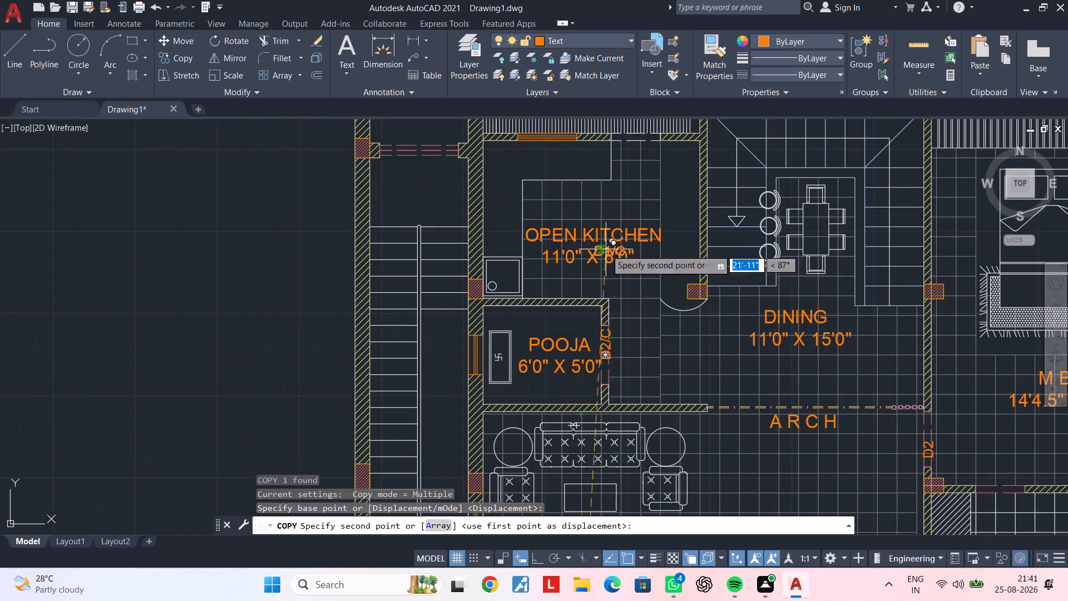
middle_click_drag(600, 216, 593, 322)
scroll(624, 256, "up", 3)
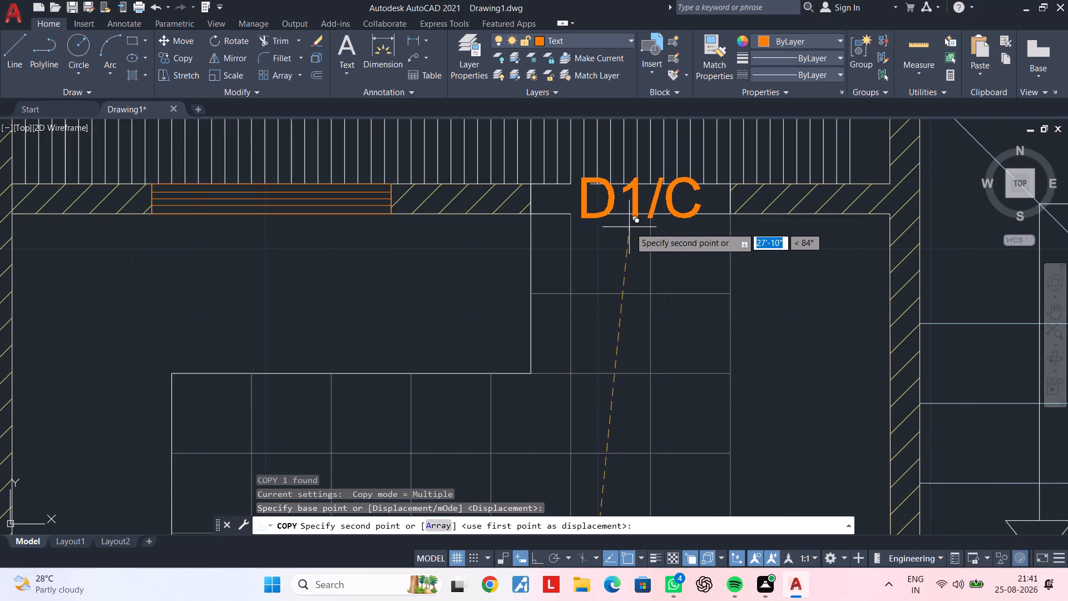
left_click(631, 227)
middle_click_drag(641, 272, 633, 321)
key("Escape")
key("Escape")
key("Escape")
key("Escape")
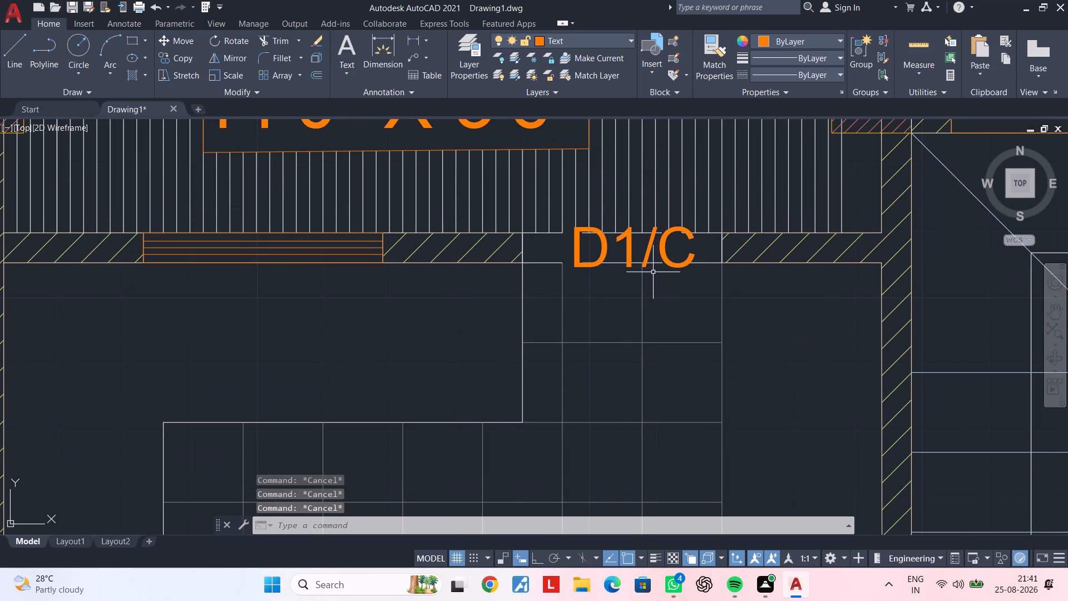
key("Escape")
key("Escape")
key("Escape")
Change the label text at the Open Kitchen–Utility door opening to D3/C.
double_click(631, 250)
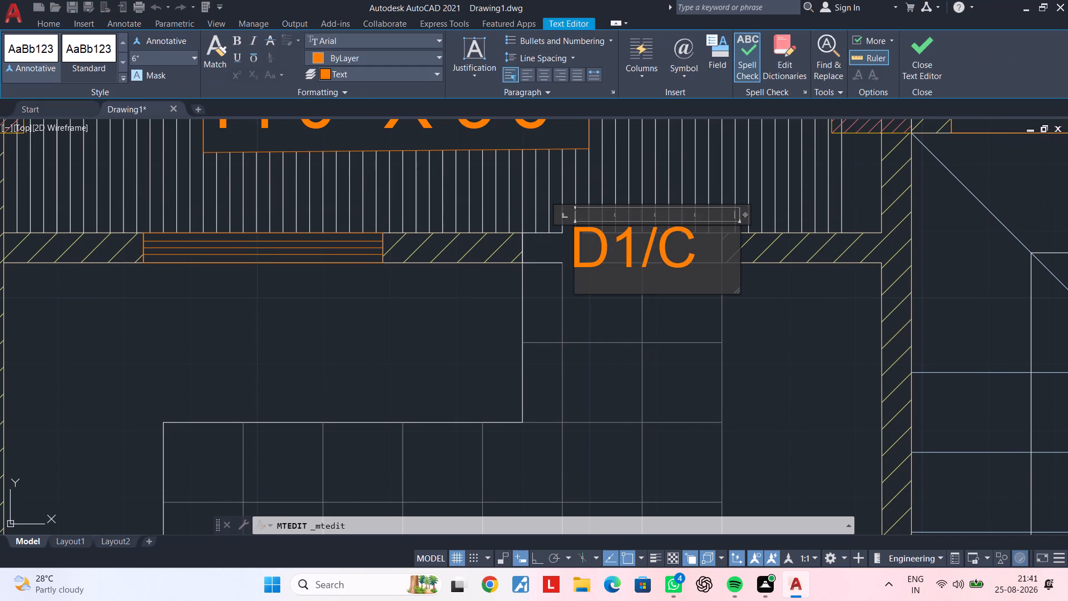
key("BackSpace")
key("3")
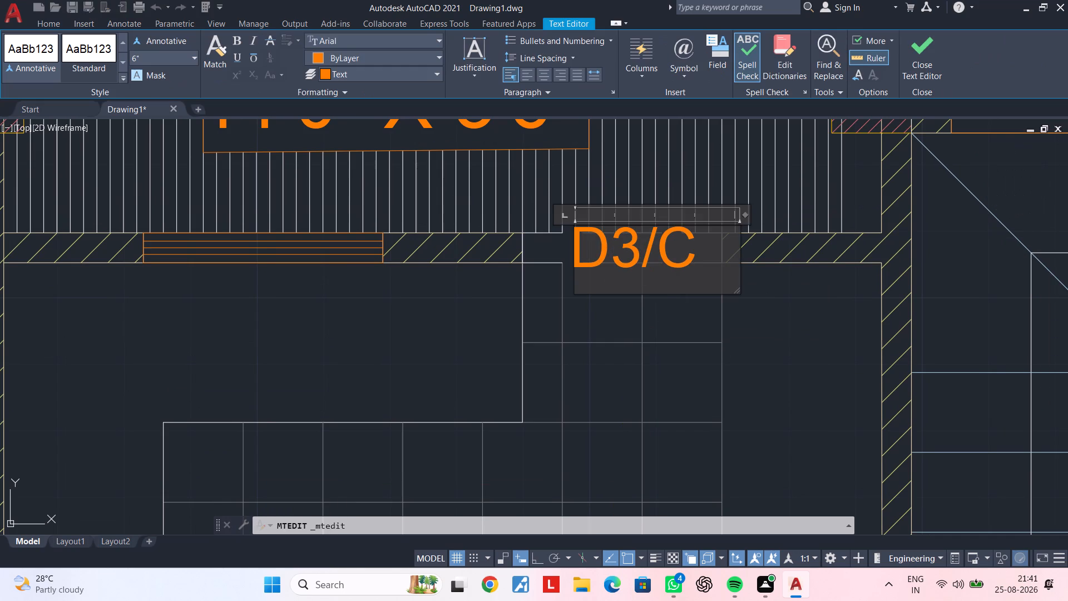
left_click(838, 423)
Replace the label text in the opening between the windows on Hall Living's outer wall with M/D.
scroll(810, 435, "down", 2)
middle_click_drag(812, 428, 720, 215)
scroll(741, 303, "down", 1)
middle_click_drag(741, 303, 741, 303)
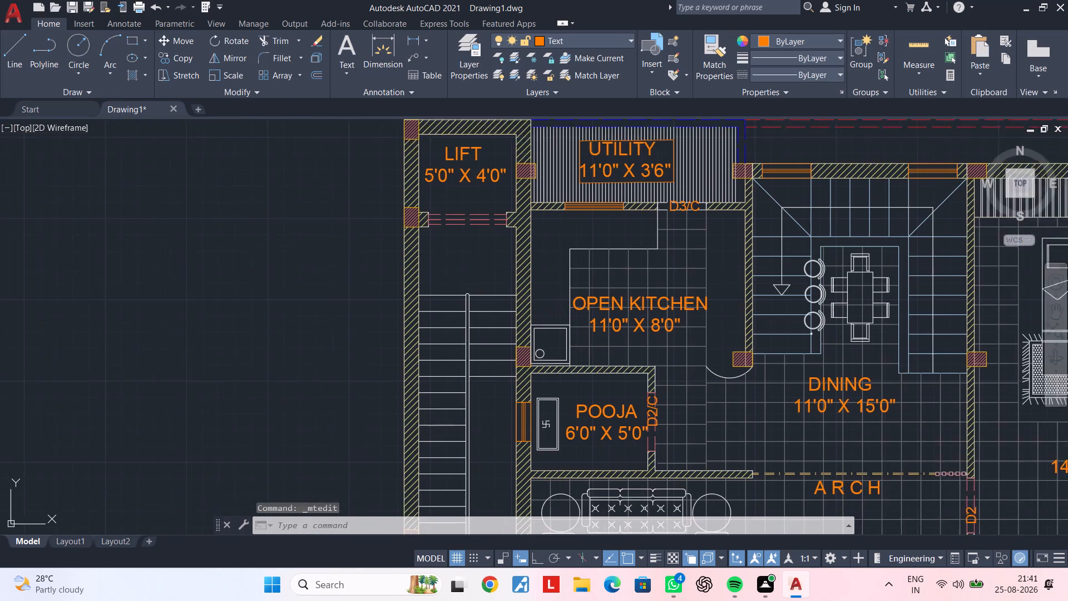
middle_click_drag(741, 303, 756, 258)
key("Escape")
key("Escape")
key("Escape")
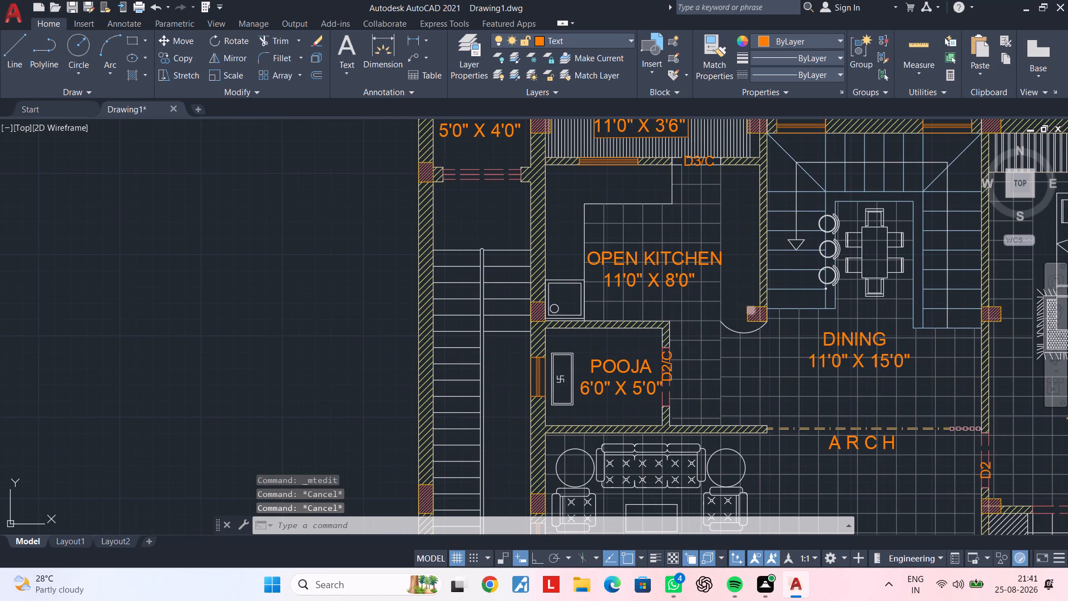
key("Escape")
key("Escape")
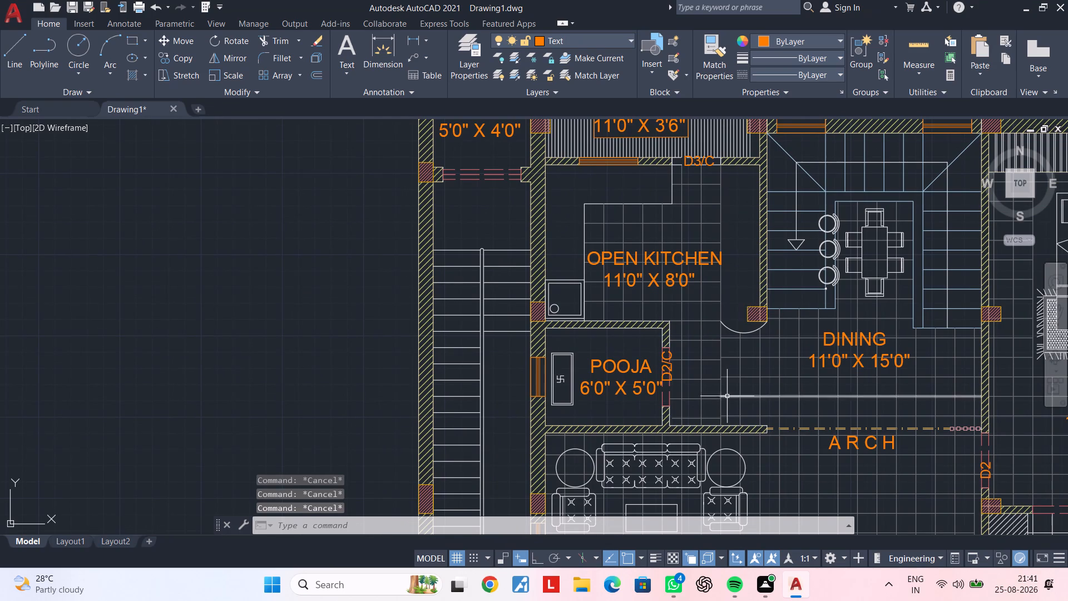
middle_click_drag(727, 392, 728, 152)
scroll(523, 356, "up", 2)
double_click(543, 378)
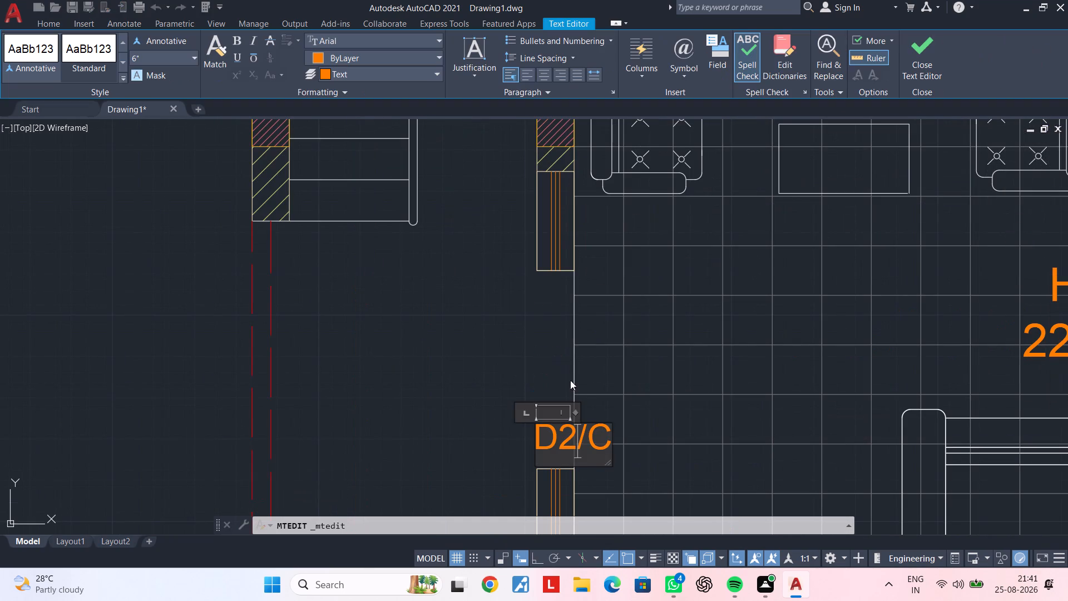
left_click(609, 429)
key("BackSpace")
key("BackSpace")
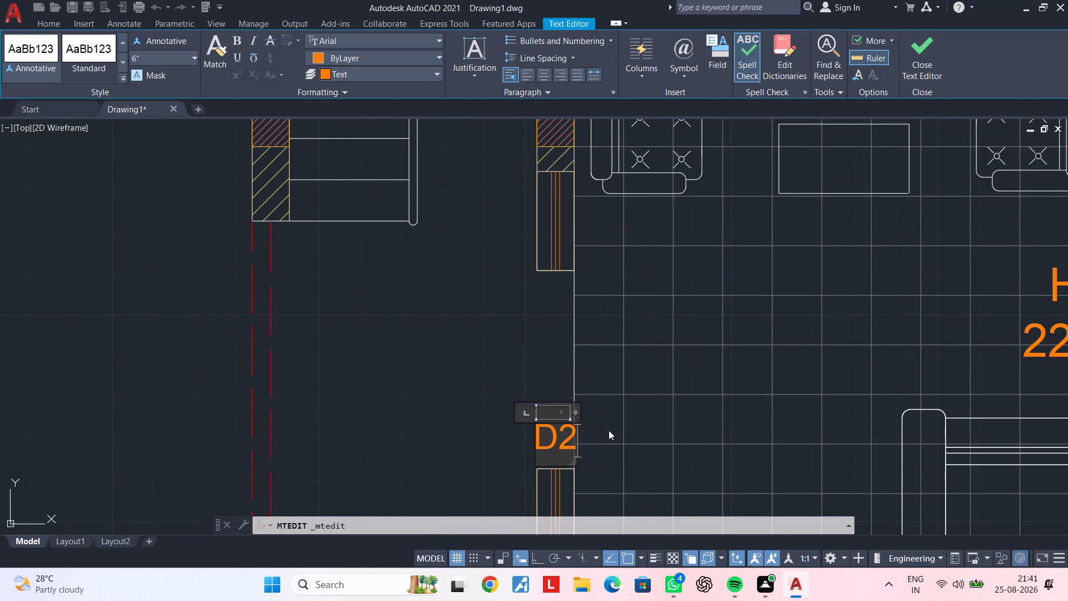
key("BackSpace")
key("BackSpace")
key("m")
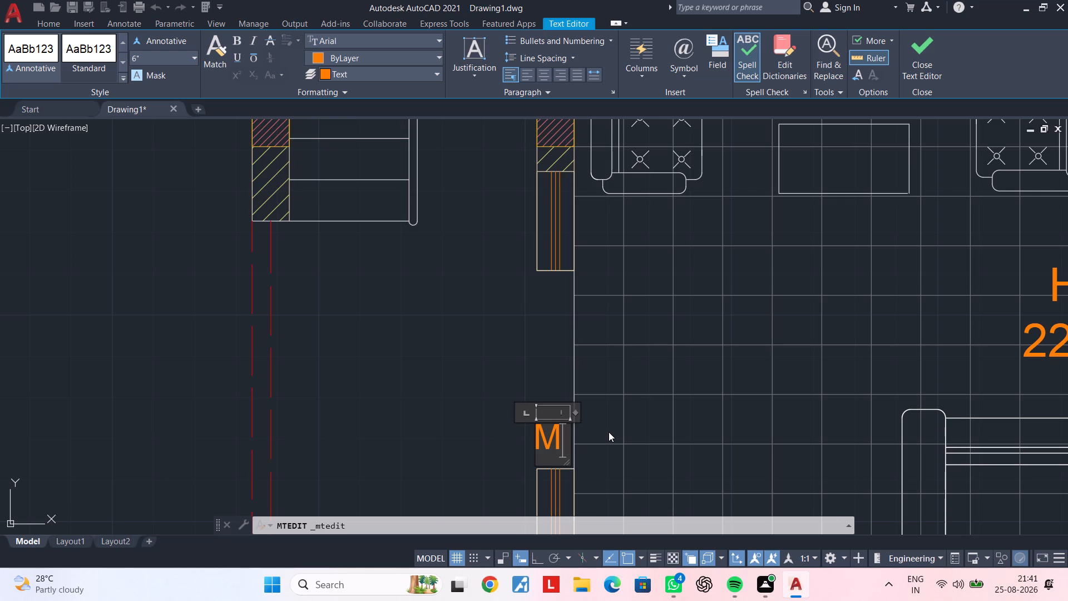
key("slash")
key("d")
left_click(444, 423)
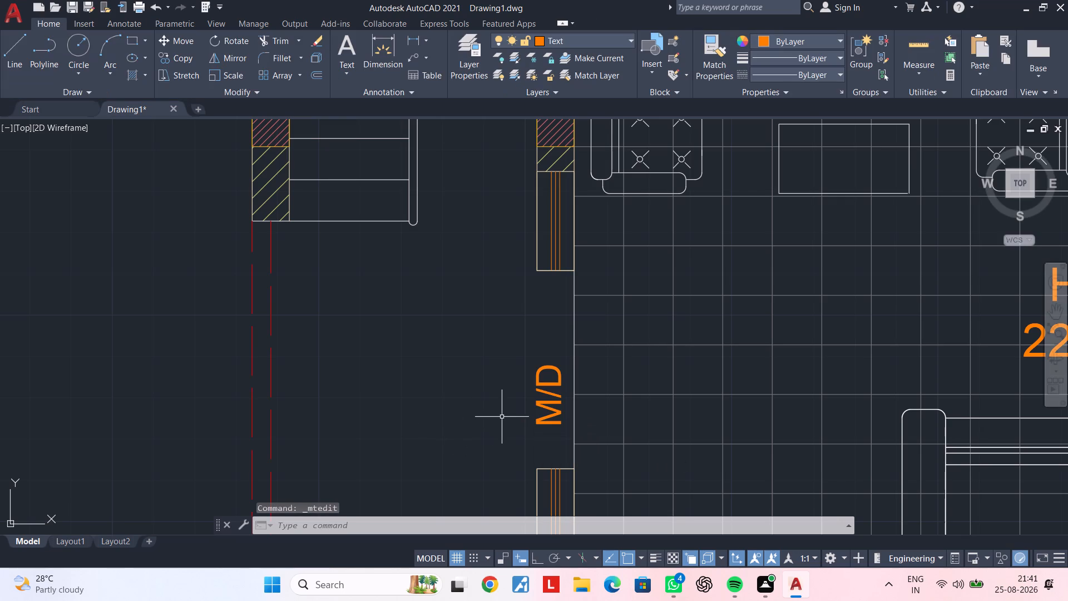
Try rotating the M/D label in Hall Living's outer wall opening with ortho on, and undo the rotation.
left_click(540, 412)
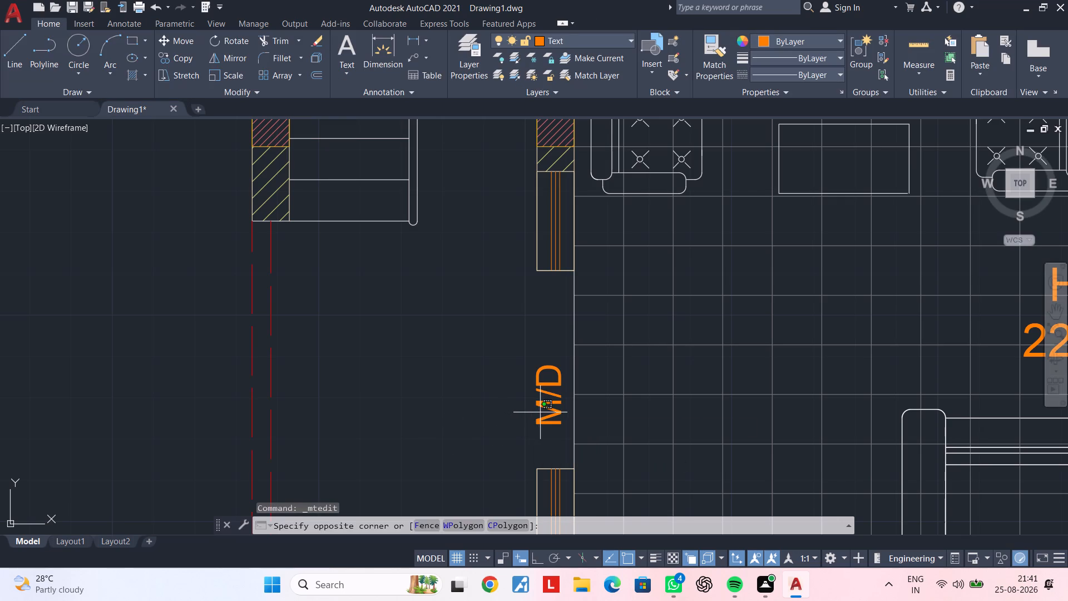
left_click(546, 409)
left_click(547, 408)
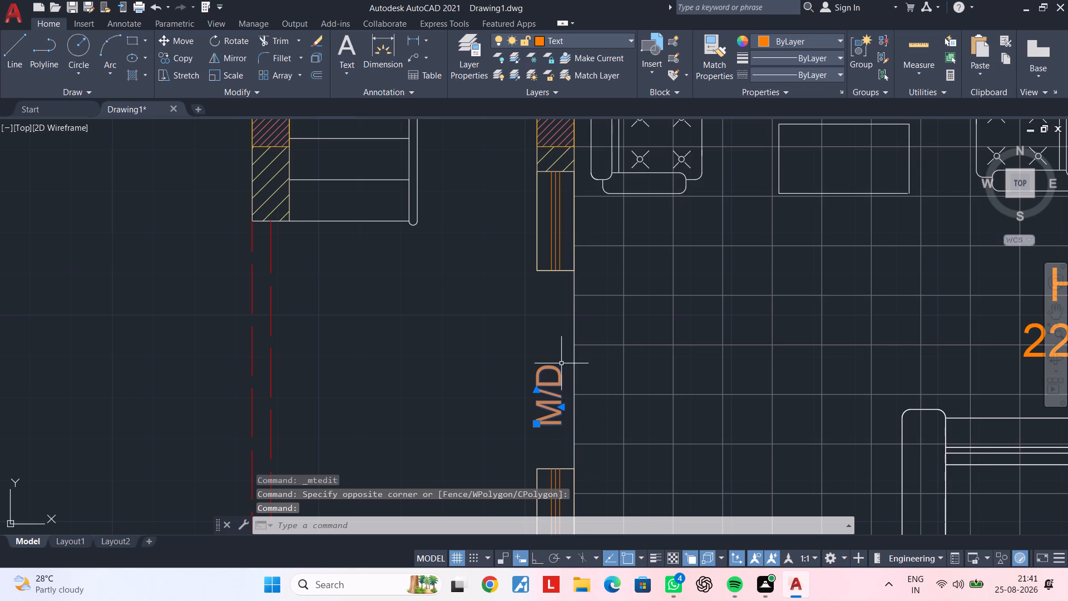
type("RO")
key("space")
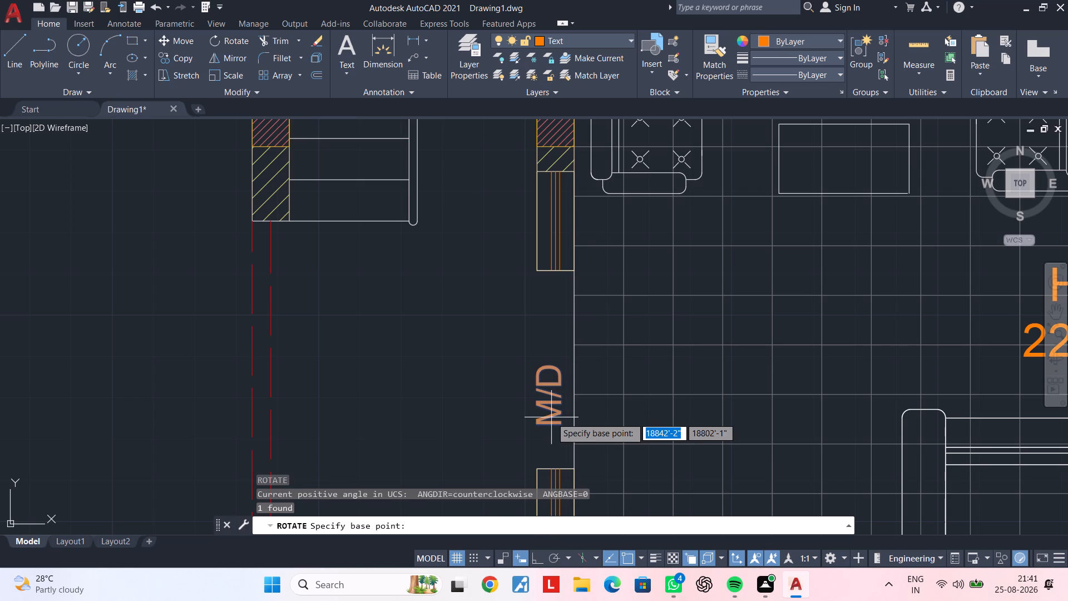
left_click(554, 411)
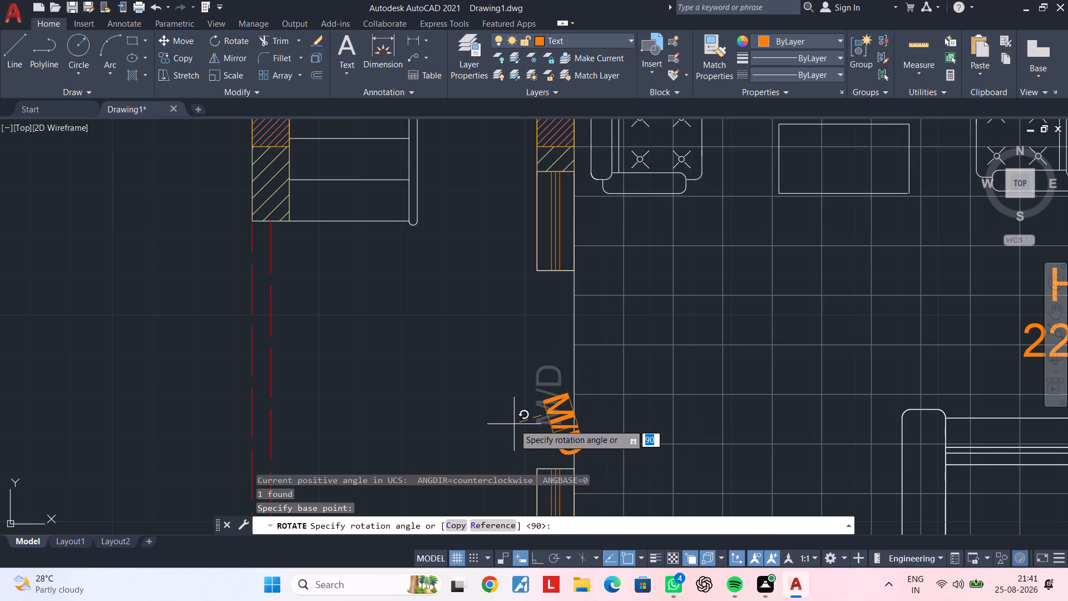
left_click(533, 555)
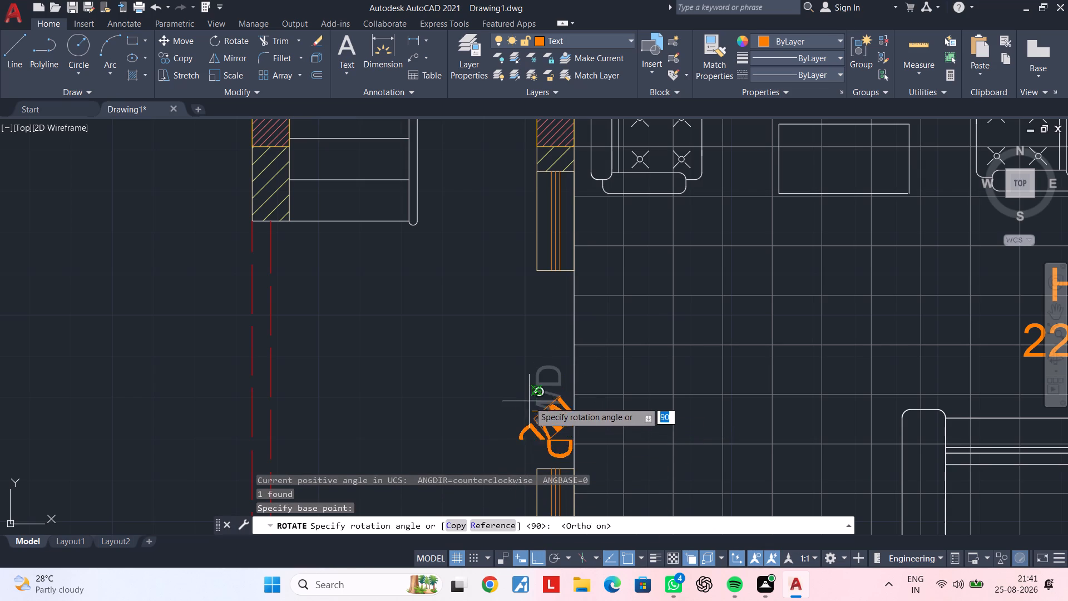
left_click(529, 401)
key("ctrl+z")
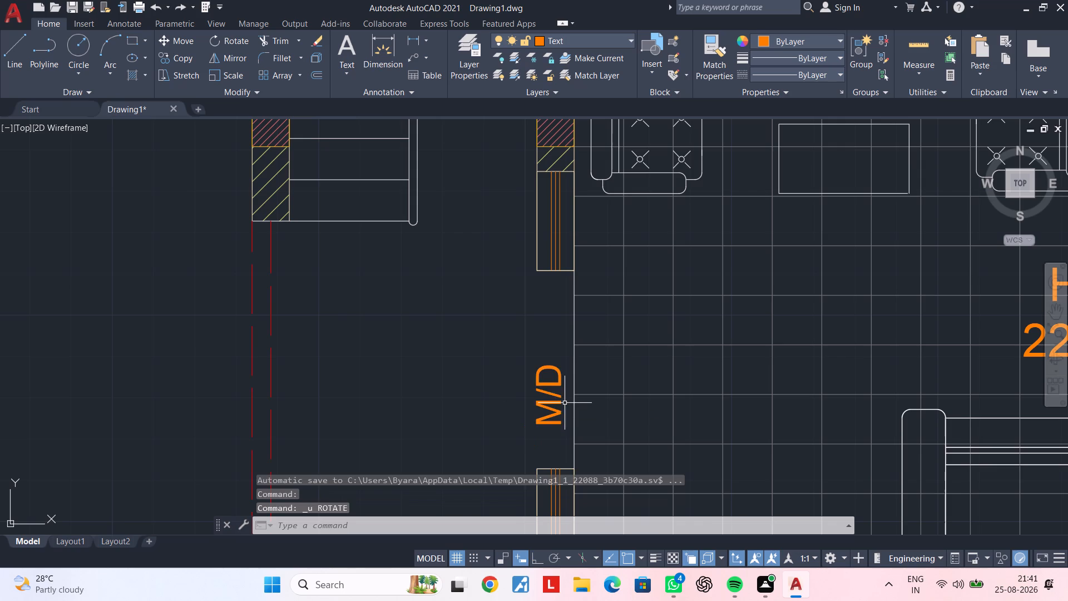
Rotate the M/D label at Hall Living's outer wall opening by 180° with ortho on.
left_click(561, 403)
type("RO")
key("space")
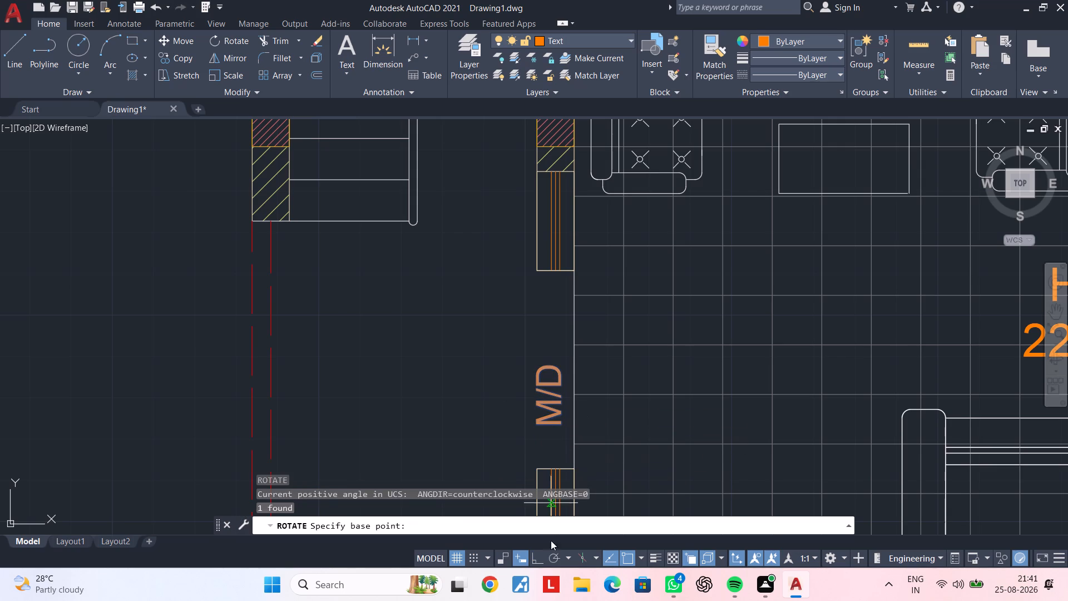
left_click(537, 561)
left_click(531, 445)
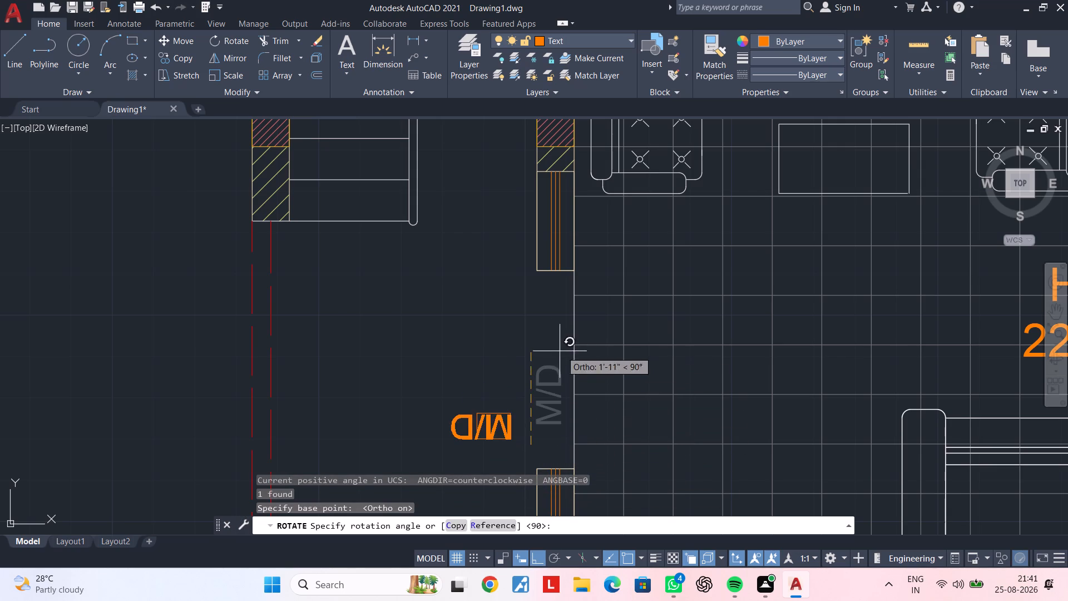
left_click(454, 410)
Move the rotated M/D label into the wall opening between Hall Living's two outer windows, turning ortho off for the final placement.
middle_click_drag(530, 376, 545, 318)
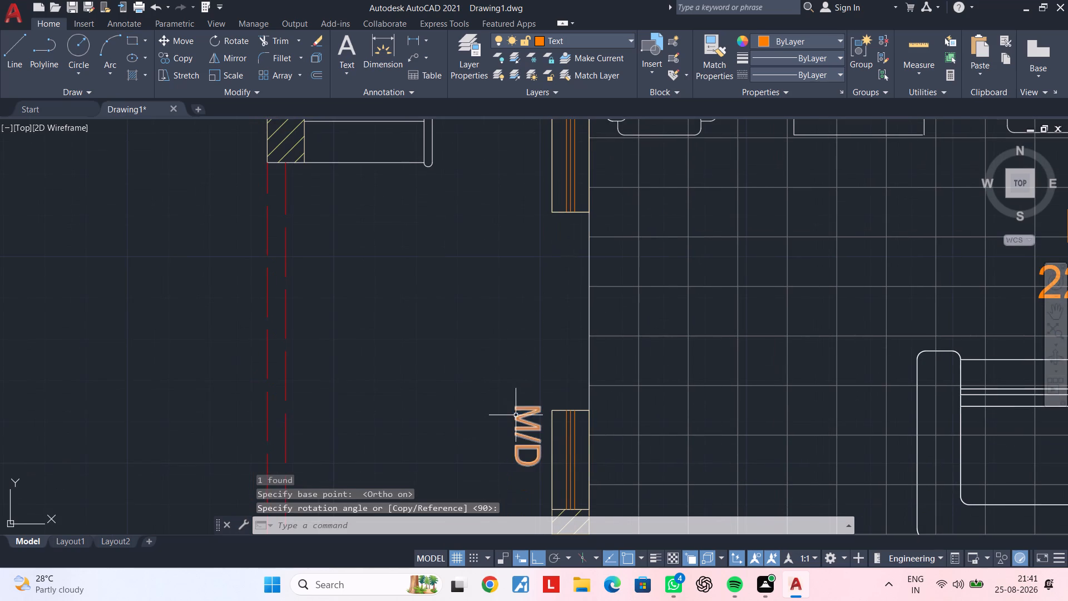
left_click(516, 416)
type("M")
key("space")
left_click(520, 421)
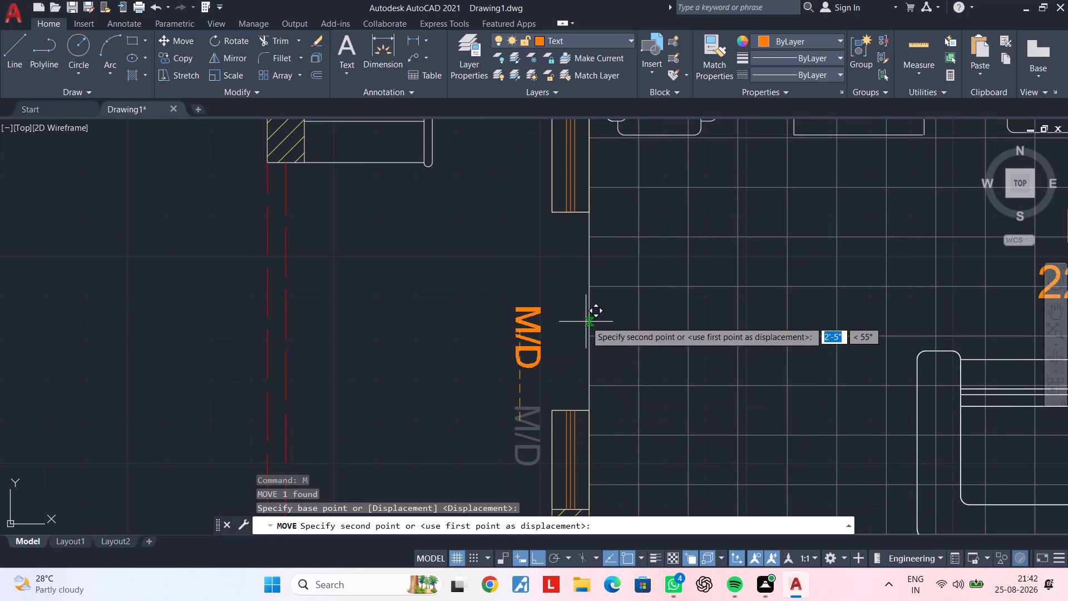
left_click(565, 314)
left_click(537, 553)
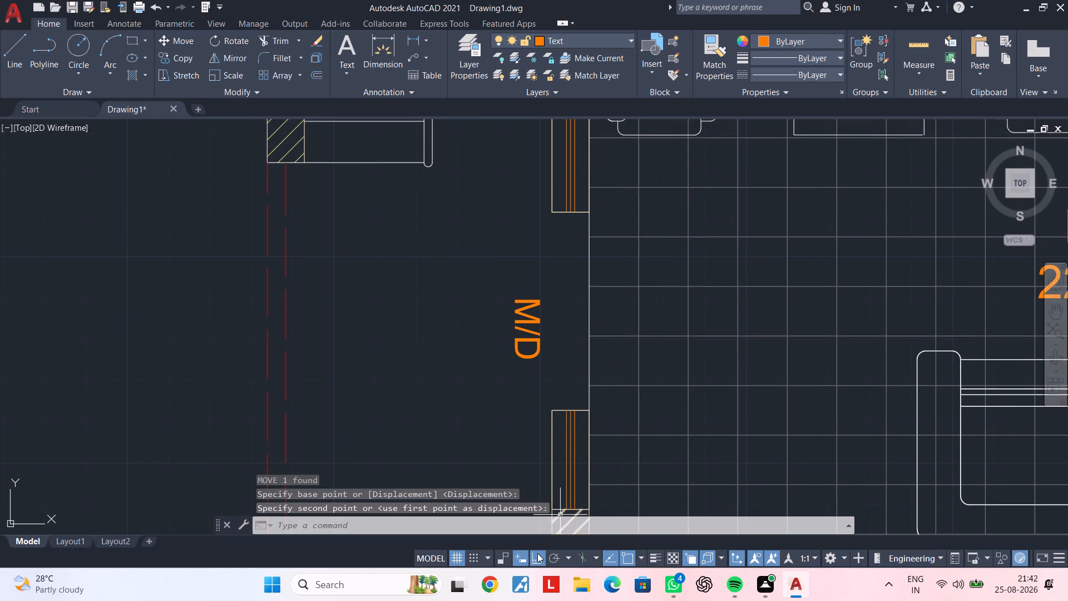
left_click(526, 328)
type("M")
key("space")
left_click(526, 328)
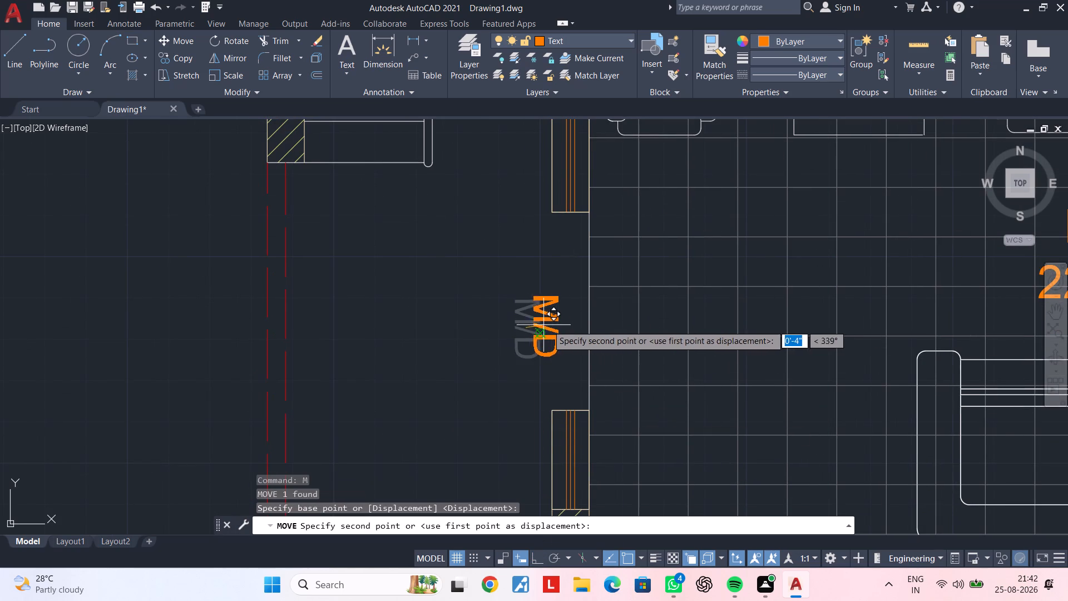
left_click(561, 323)
key("Escape")
Review the door labels around Hall Living, Pooja, Dining and M Bed.
scroll(667, 322, "down", 2)
middle_click_drag(681, 324, 557, 282)
key("Escape")
key("Escape")
middle_click_drag(590, 307, 548, 353)
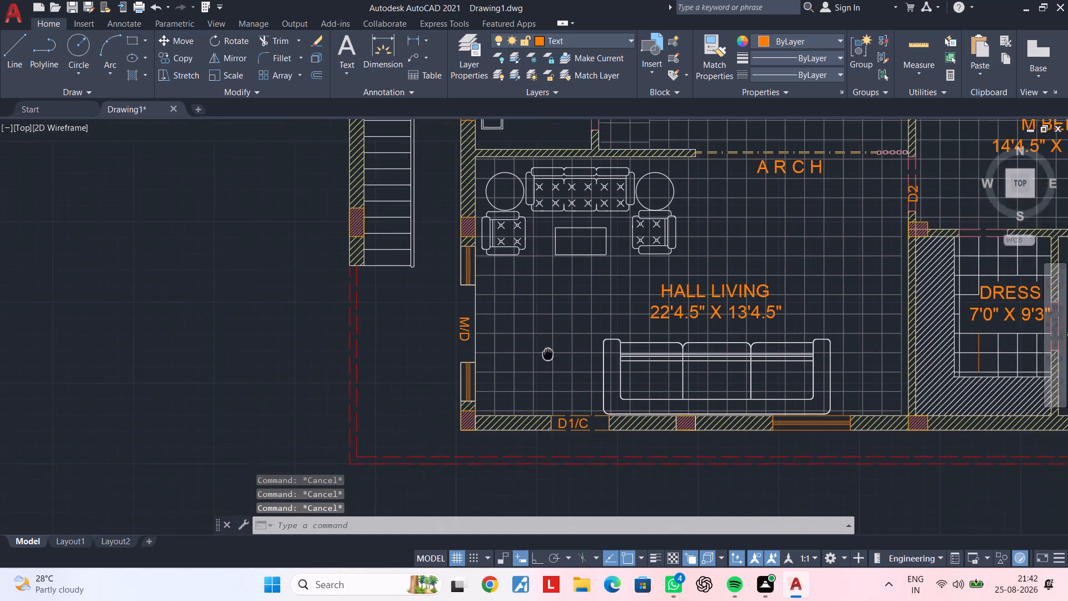
middle_click_drag(548, 353, 531, 363)
key("Escape")
key("Escape")
middle_click_drag(573, 347, 469, 398)
key("Escape")
key("Escape")
middle_click_drag(612, 336, 532, 337)
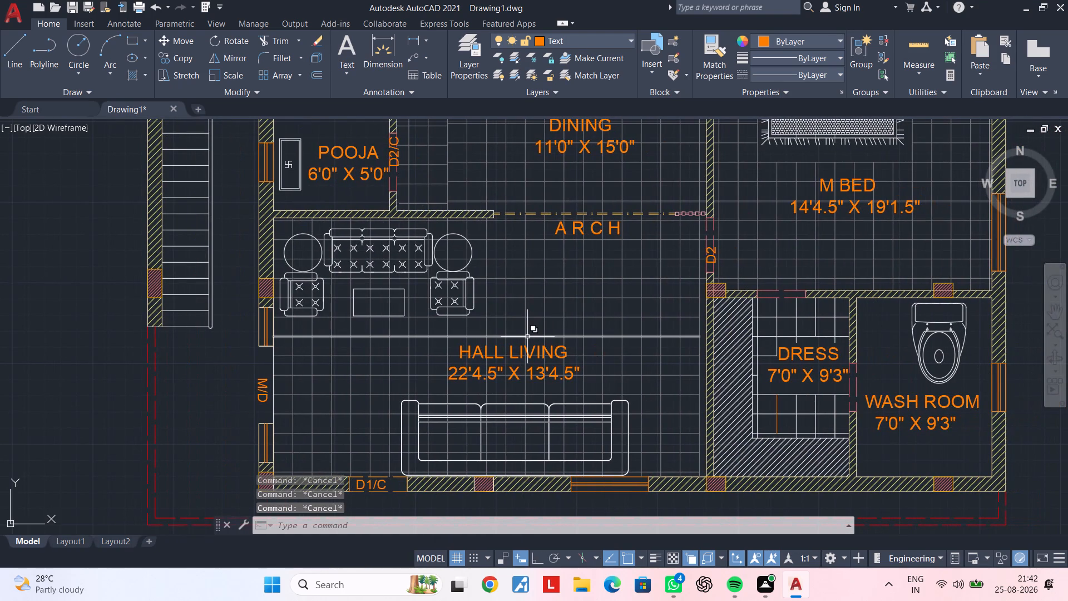
key("Escape")
key("Escape")
middle_click_drag(659, 334, 591, 362)
key("Escape")
middle_click_drag(567, 332, 566, 425)
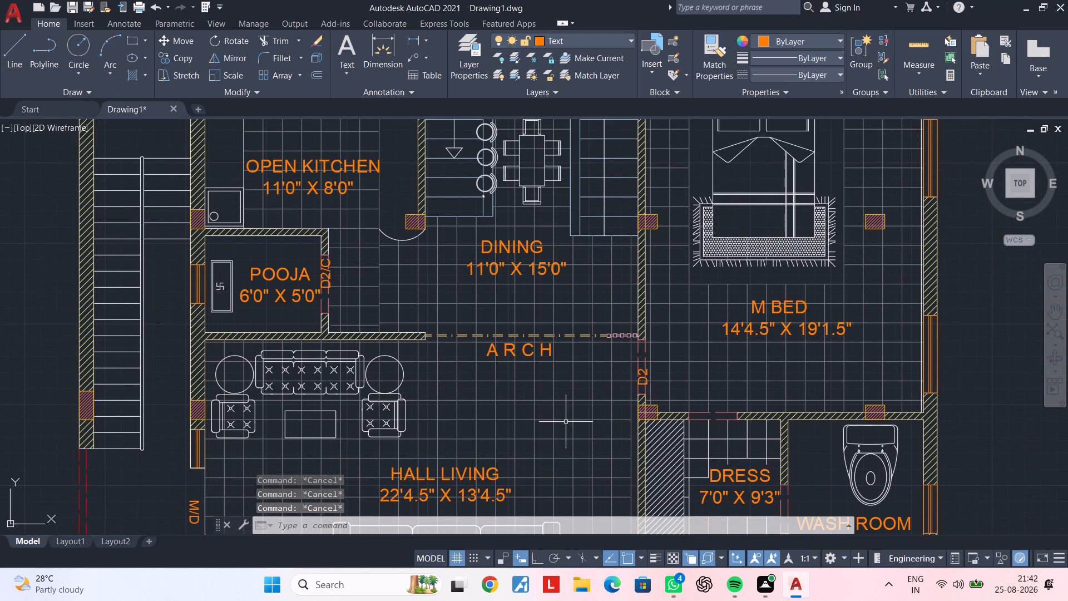
middle_click_drag(564, 415, 644, 425)
key("Escape")
key("Escape")
key("Escape")
middle_click_drag(646, 412, 671, 330)
middle_click_drag(670, 378, 679, 335)
key("Escape")
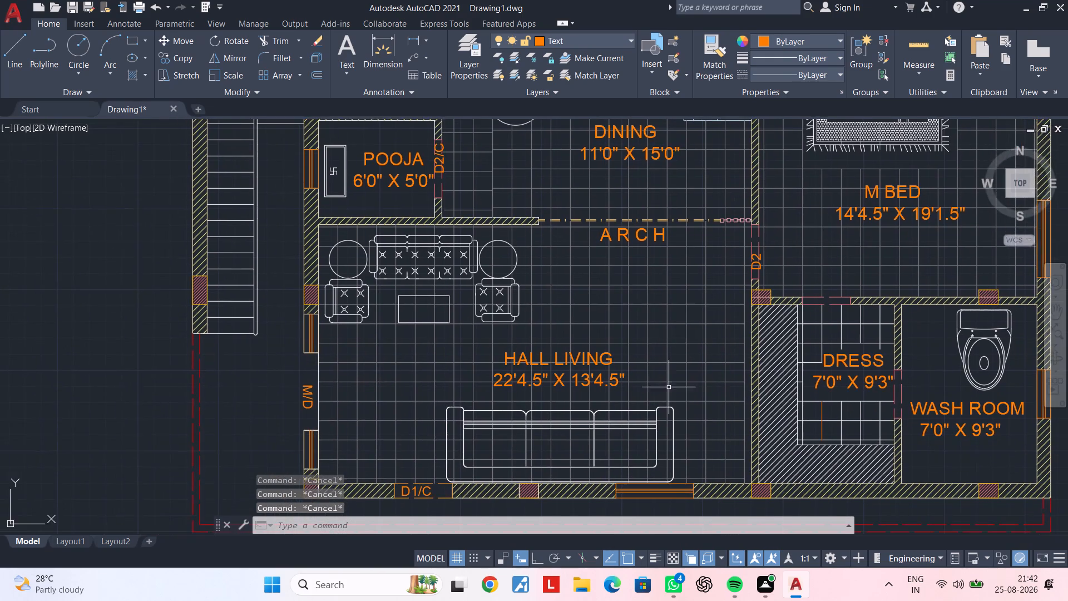
Copy the D1/C label from Hall Living's lower wall to just outside the window behind the sofa.
middle_click_drag(670, 382, 693, 334)
middle_click_drag(592, 392, 646, 350)
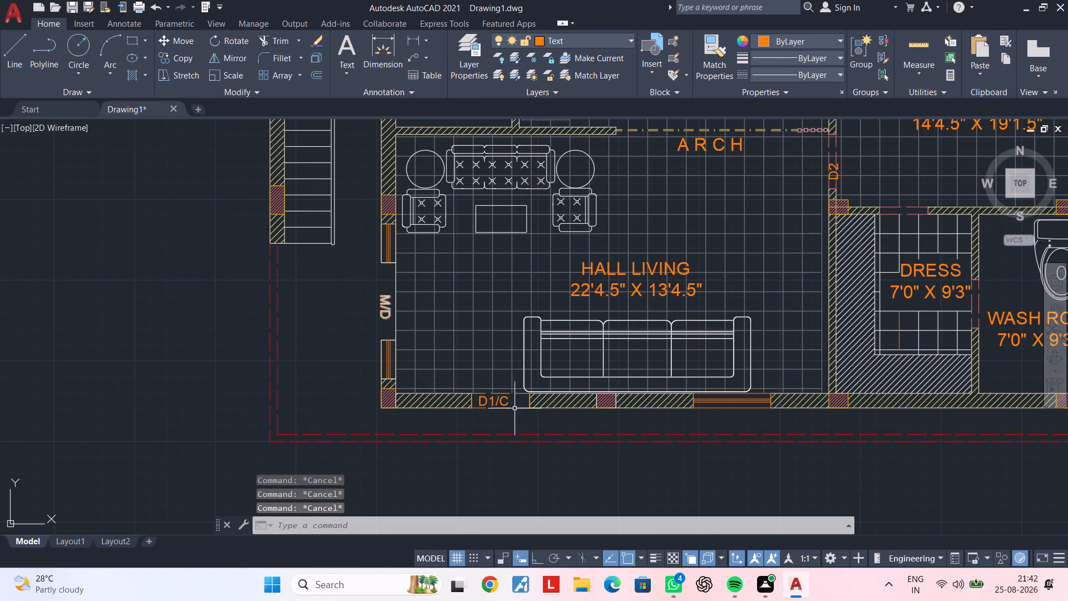
scroll(483, 393, "up", 2)
left_click(492, 411)
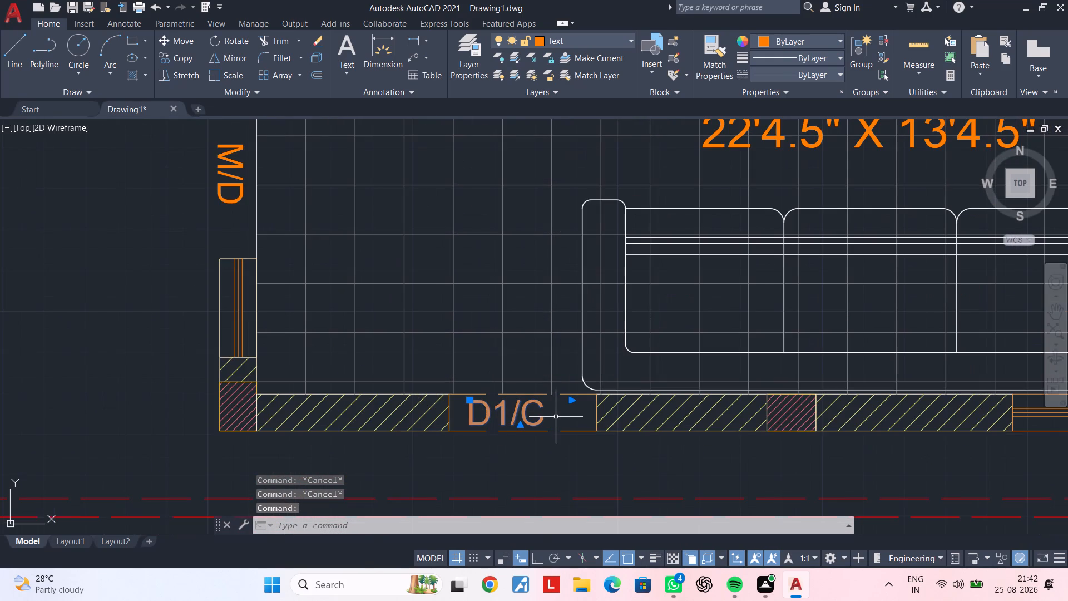
key("c")
key("o")
key("space")
left_click(535, 408)
middle_click_drag(870, 445, 675, 431)
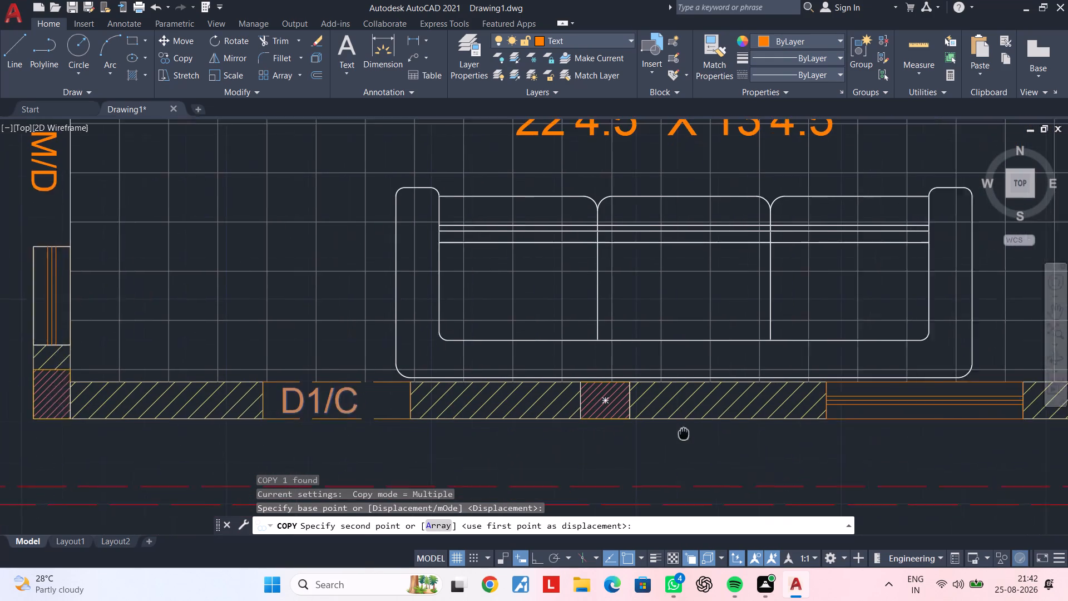
middle_click_drag(675, 431, 657, 427)
middle_click_drag(800, 430, 560, 426)
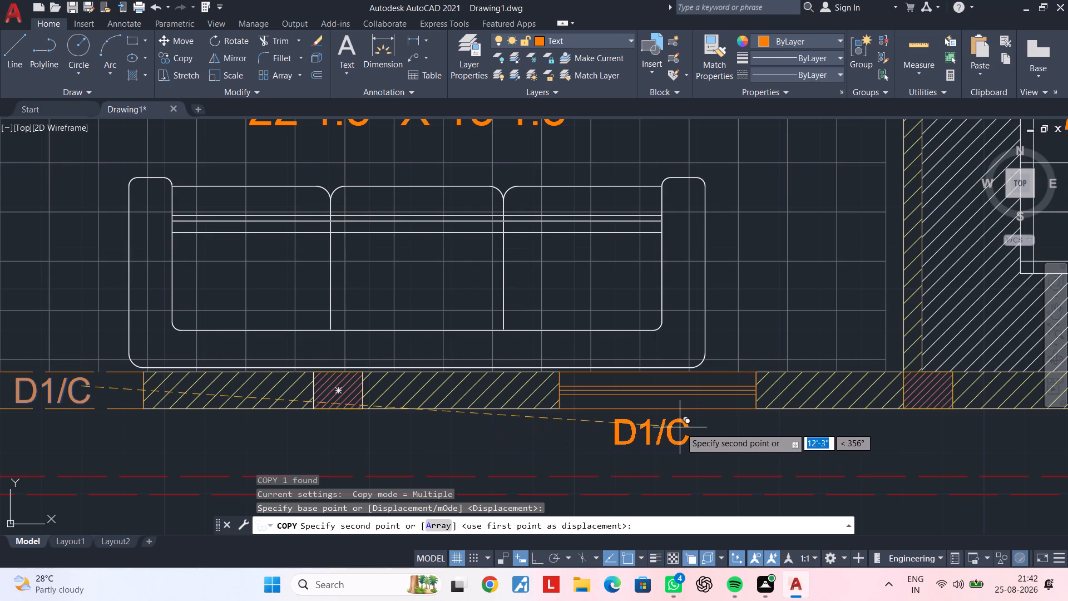
left_click(683, 427)
key("Escape")
Replace the copied label's text below the Hall Living window with W, indented by three spaces.
double_click(687, 440)
left_click(700, 437)
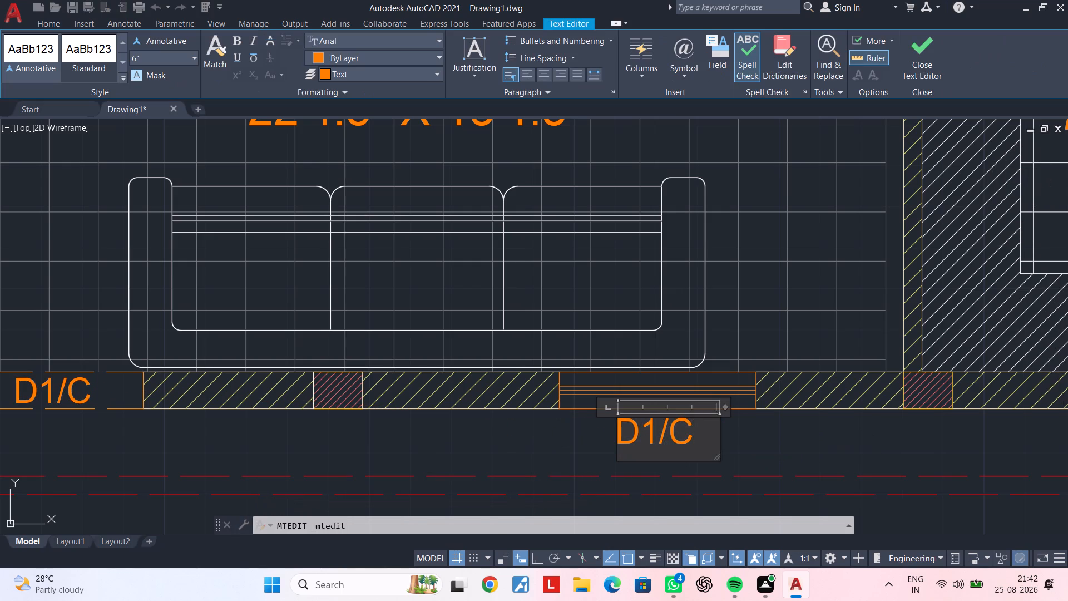
key("BackSpace")
key("BackSpace")
key("BackSpace")
key("BackSpace")
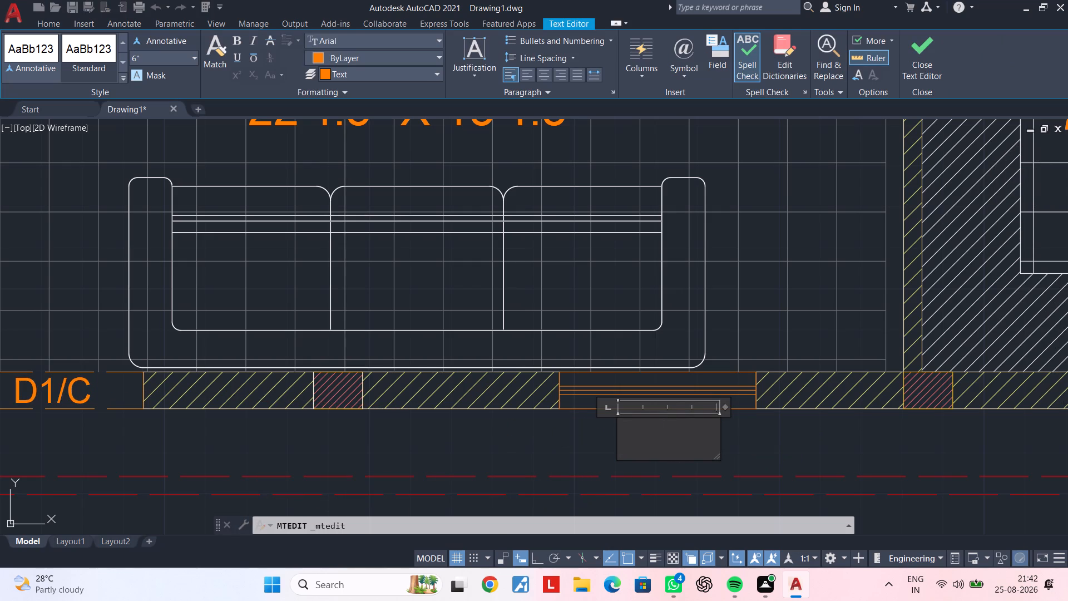
key("w")
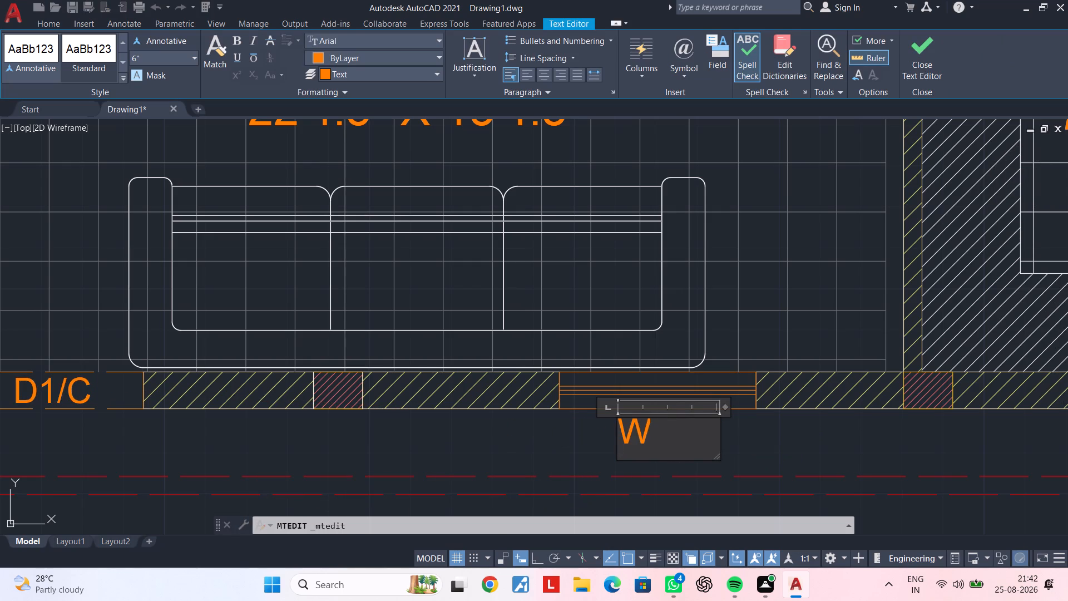
key("Left")
key("space")
key("space")
key("space")
left_click(755, 455)
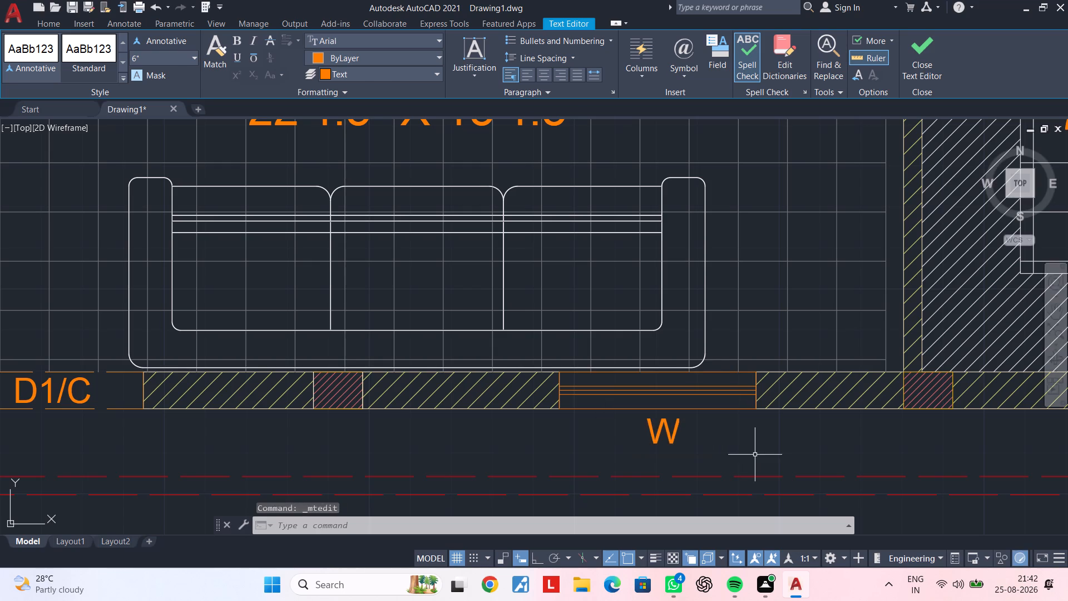
key("Escape")
Copy the W label to the outer side of both windows on M Bed's exterior side wall.
scroll(768, 461, "down", 1)
left_click(695, 445)
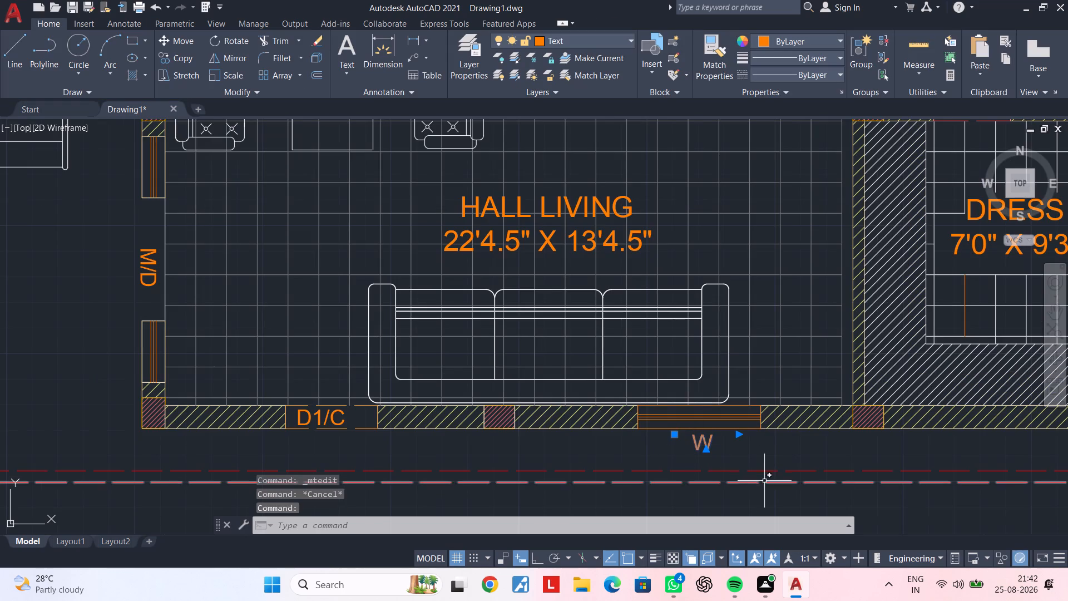
key("c")
key("o")
key("space")
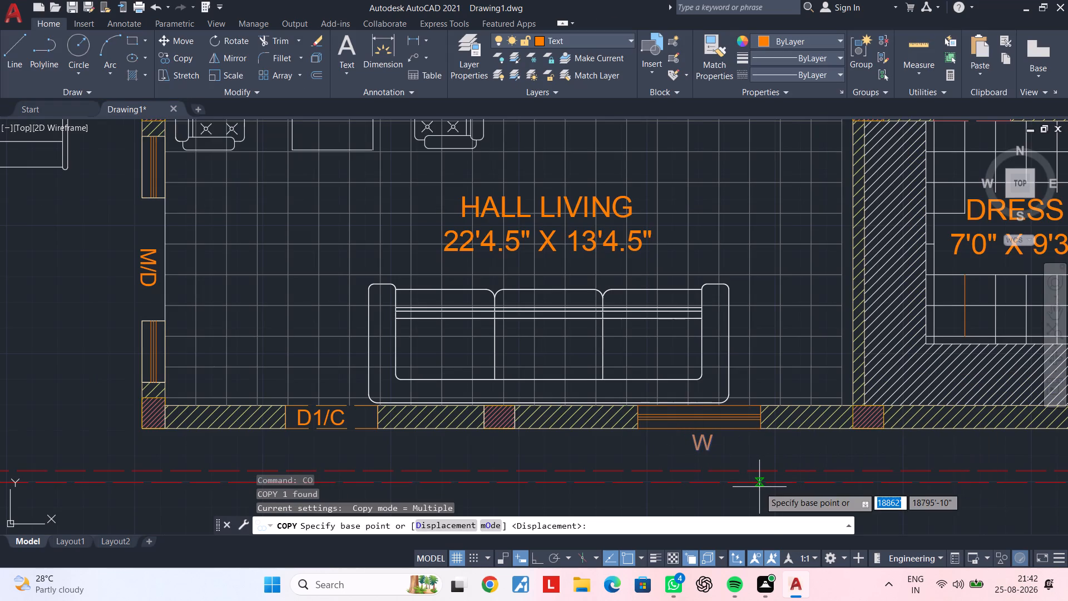
left_click_drag(697, 446, 708, 448)
middle_click_drag(938, 422, 508, 541)
middle_click_drag(905, 433, 833, 420)
scroll(906, 307, "down", 1)
middle_click_drag(906, 314, 849, 509)
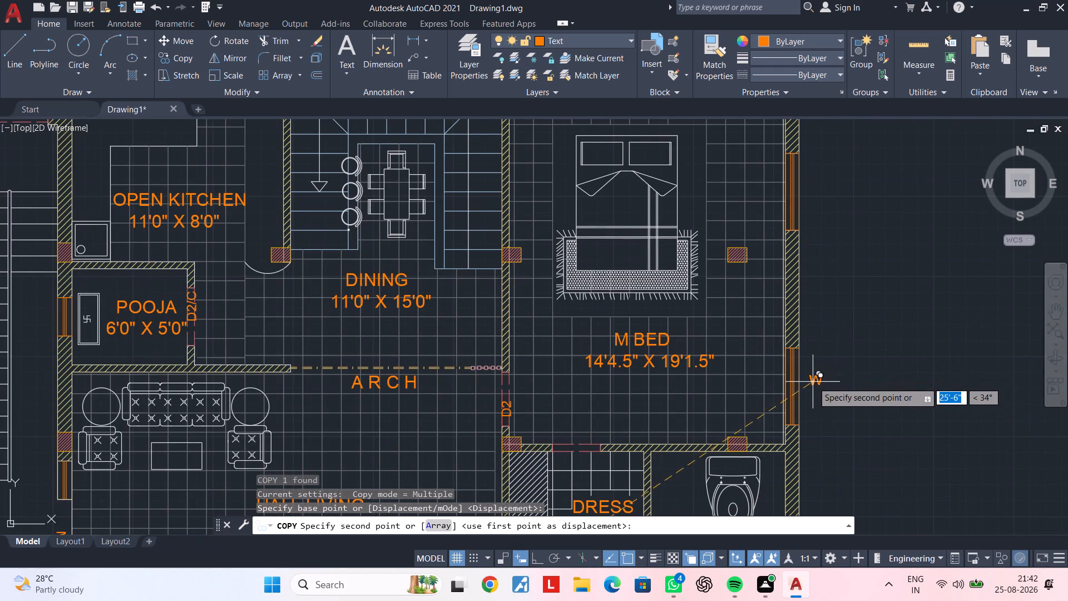
left_click(813, 384)
middle_click_drag(877, 292, 844, 435)
left_click(775, 330)
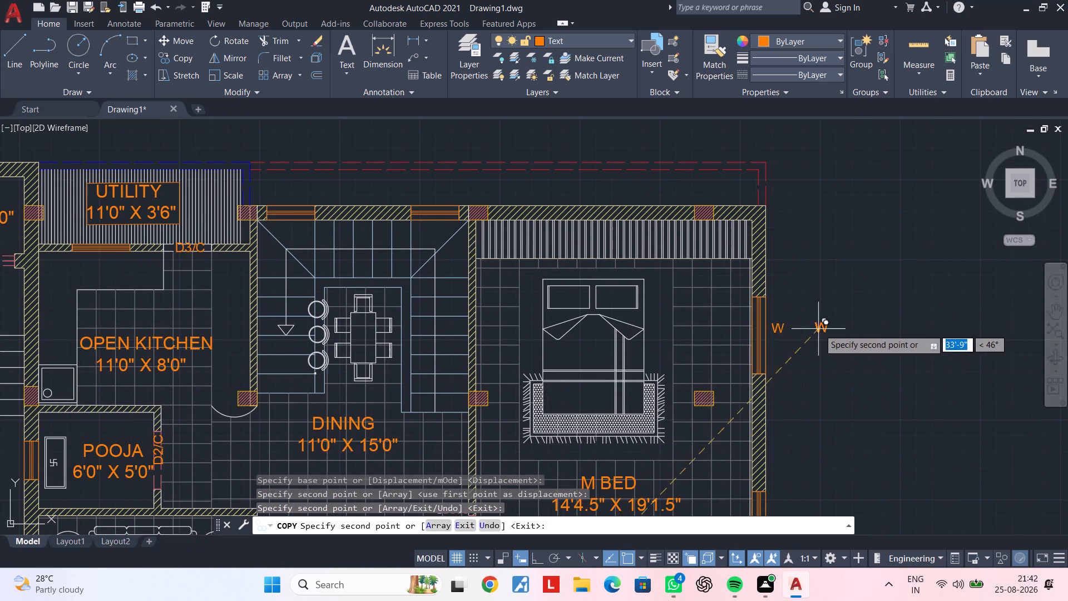
Place further copies of the W label just outside the two windows in the staircase's upper wall.
middle_click_drag(854, 347, 1023, 381)
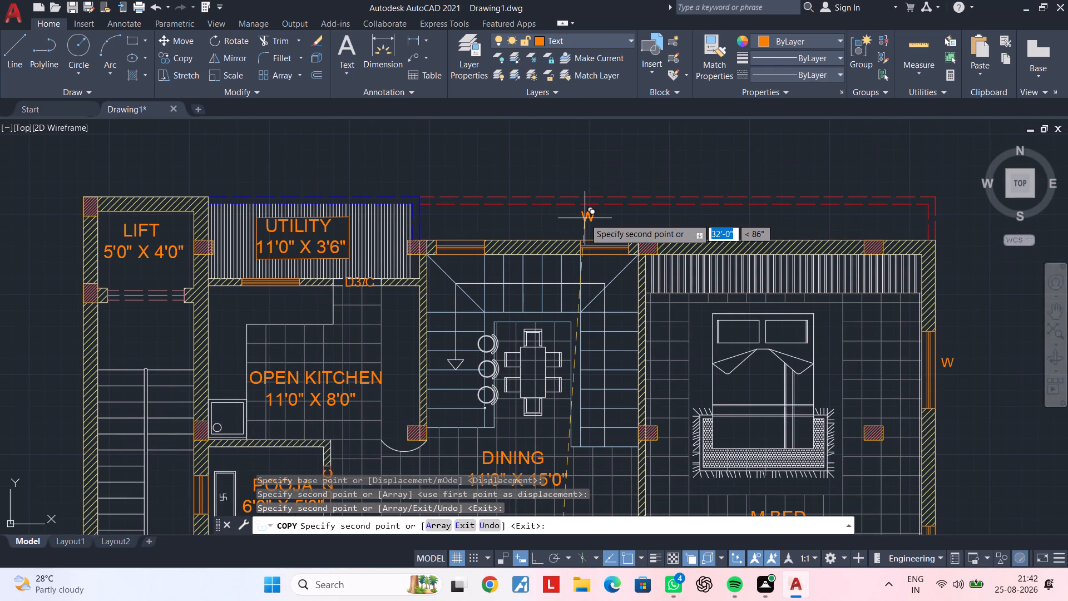
middle_click_drag(591, 221, 627, 263)
scroll(634, 264, "up", 2)
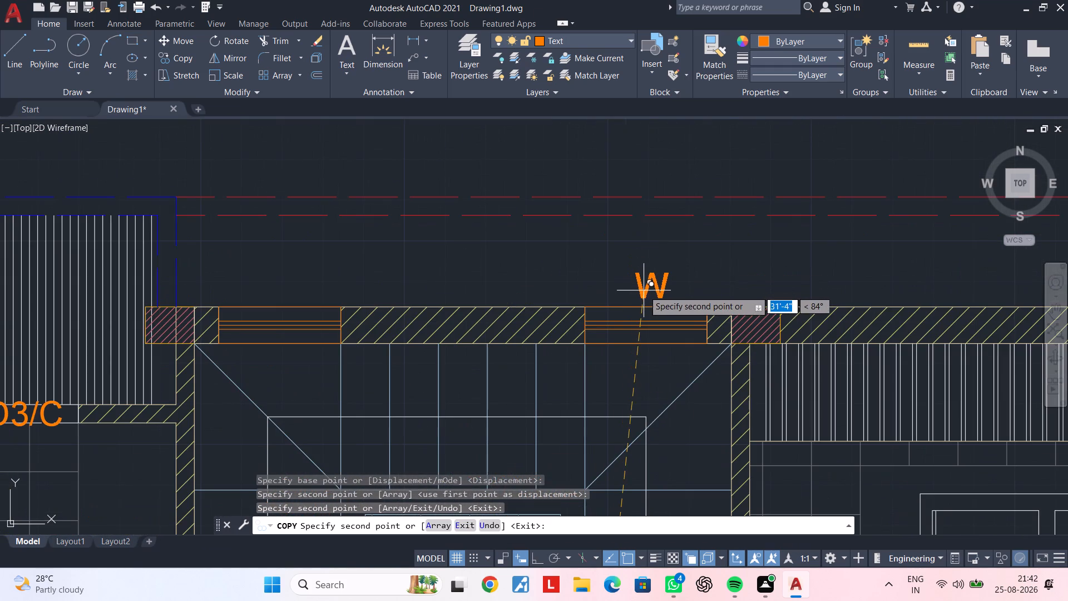
left_click(644, 290)
middle_click_drag(562, 288, 833, 278)
left_click(541, 280)
Place a copy of the W label on the kitchen side of the window between Utility and Open Kitchen.
scroll(543, 278, "down", 2)
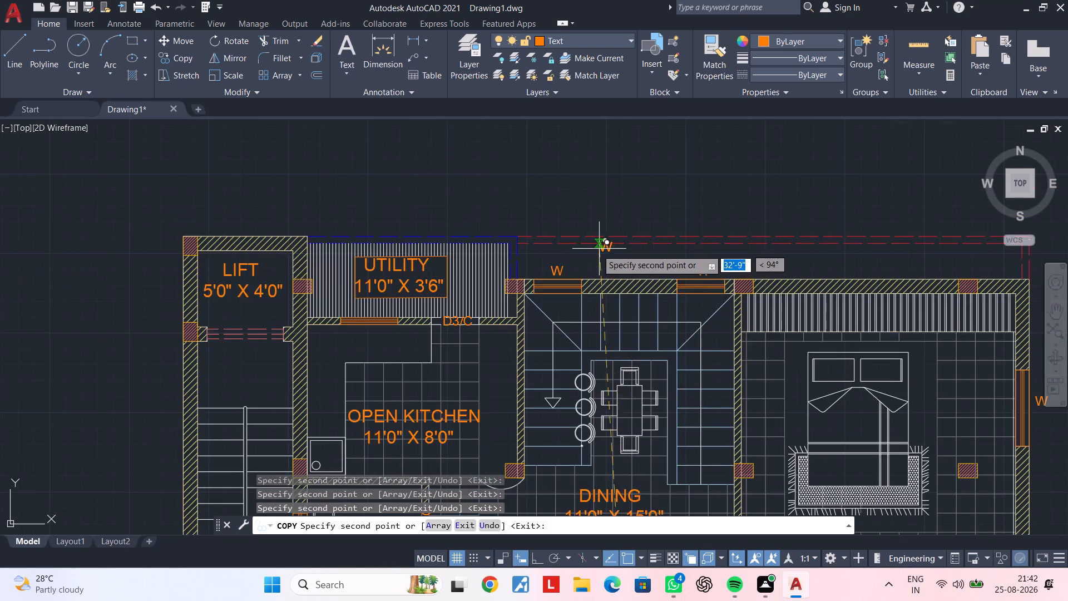
middle_click_drag(596, 250, 889, 216)
middle_click_drag(594, 295, 570, 216)
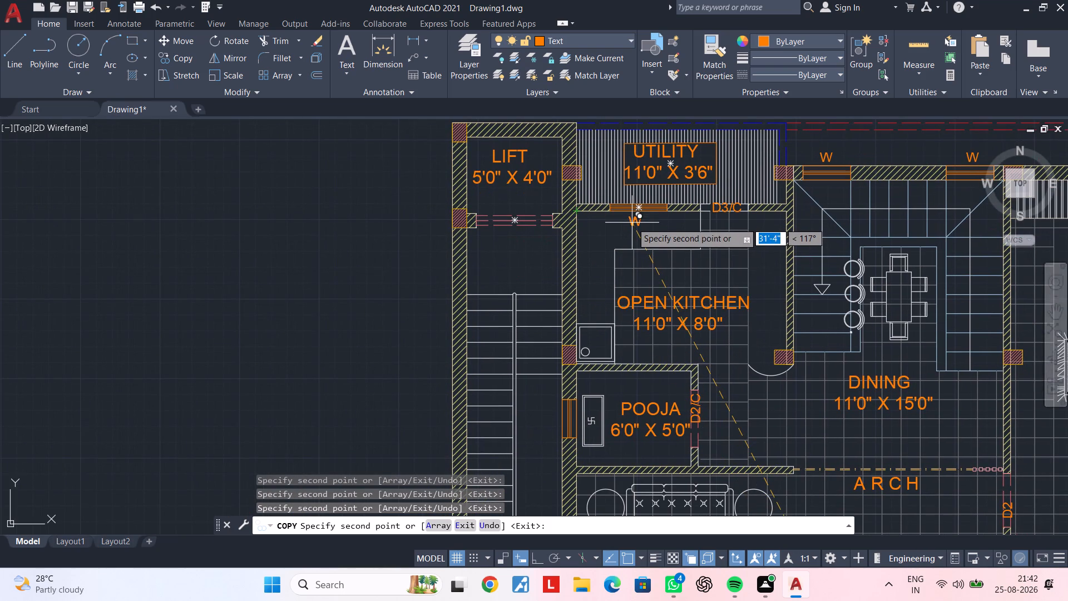
scroll(645, 229, "up", 2)
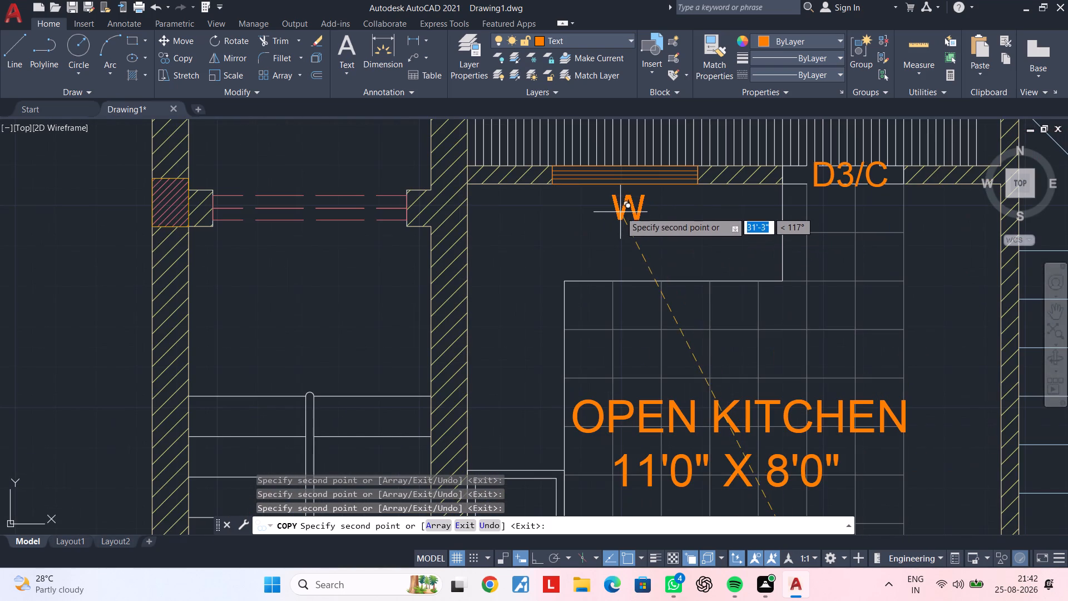
left_click(618, 206)
Place copies of the W label just outside the two Hall Living windows on either side of the M/D door.
scroll(629, 219, "down", 2)
middle_click_drag(624, 231, 695, 154)
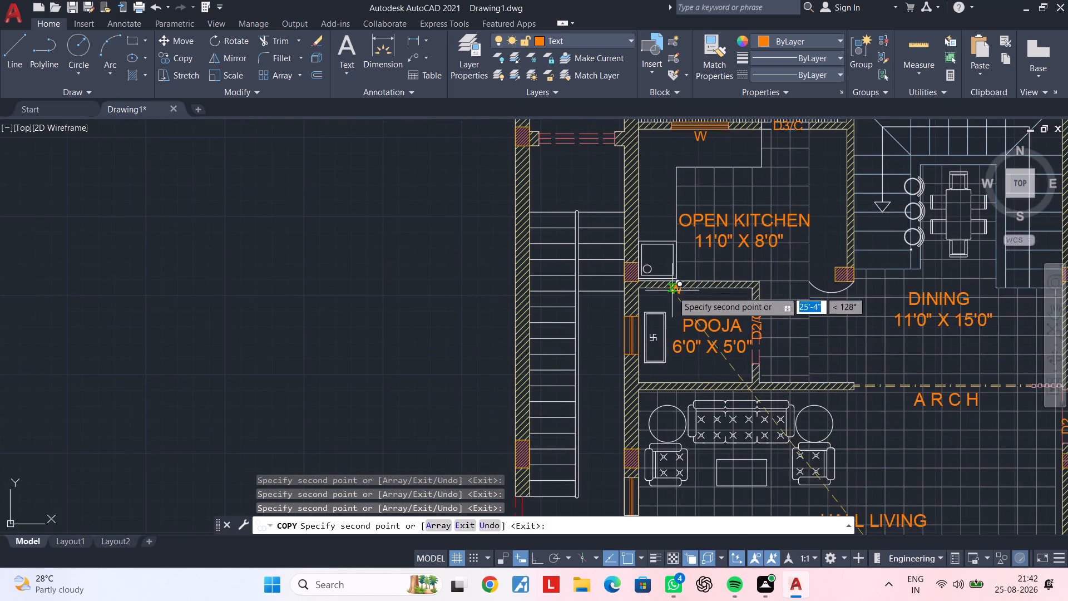
middle_click_drag(679, 282, 664, 209)
middle_click_drag(602, 279, 621, 206)
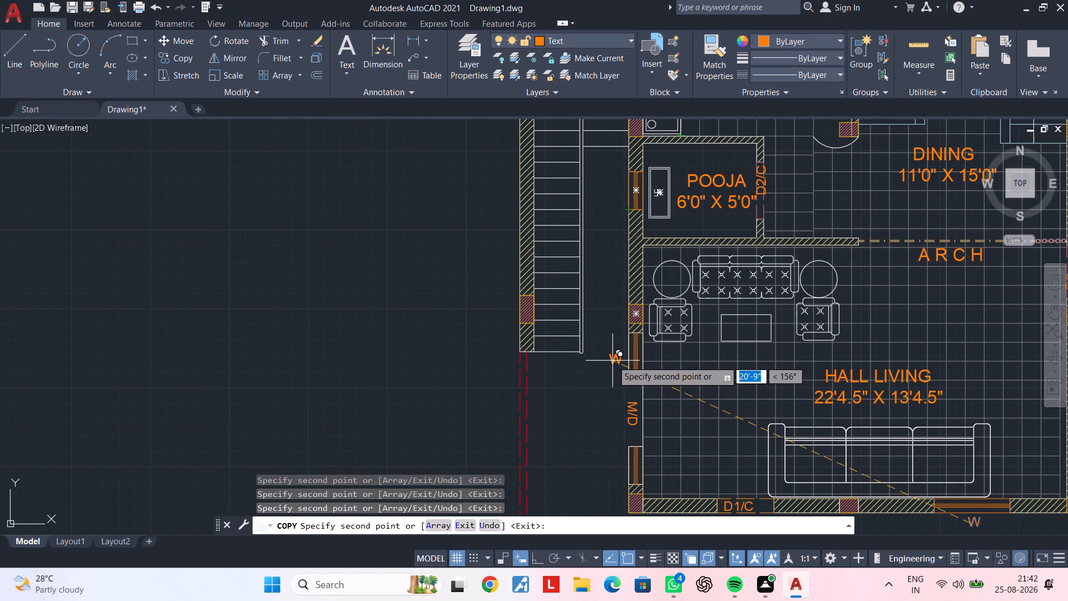
scroll(605, 368, "up", 3)
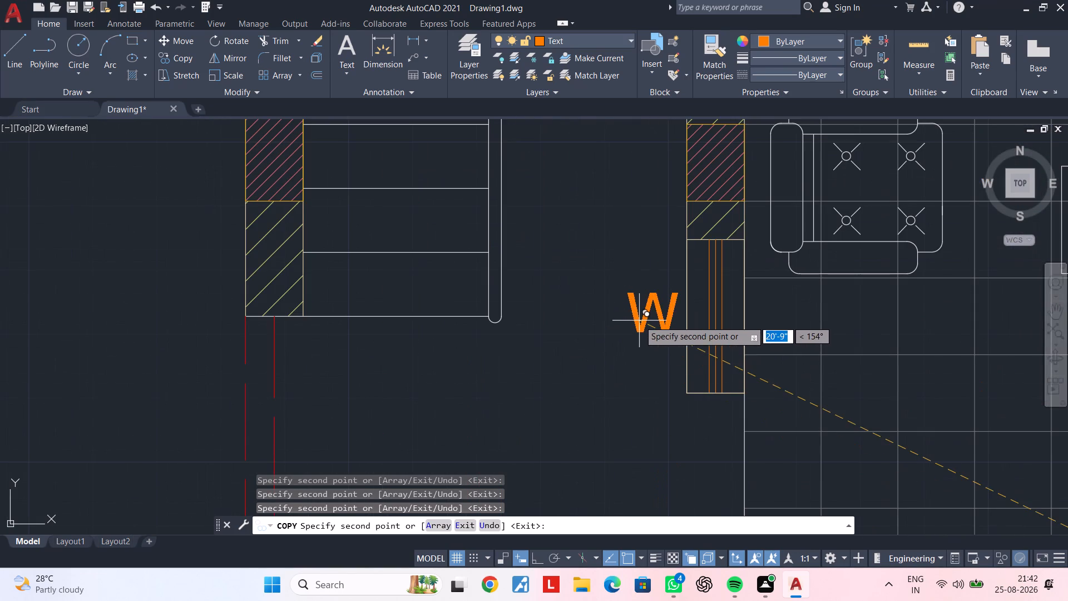
left_click(639, 321)
middle_click_drag(626, 351, 609, 104)
scroll(650, 405, "down", 1)
middle_click_drag(650, 398, 631, 198)
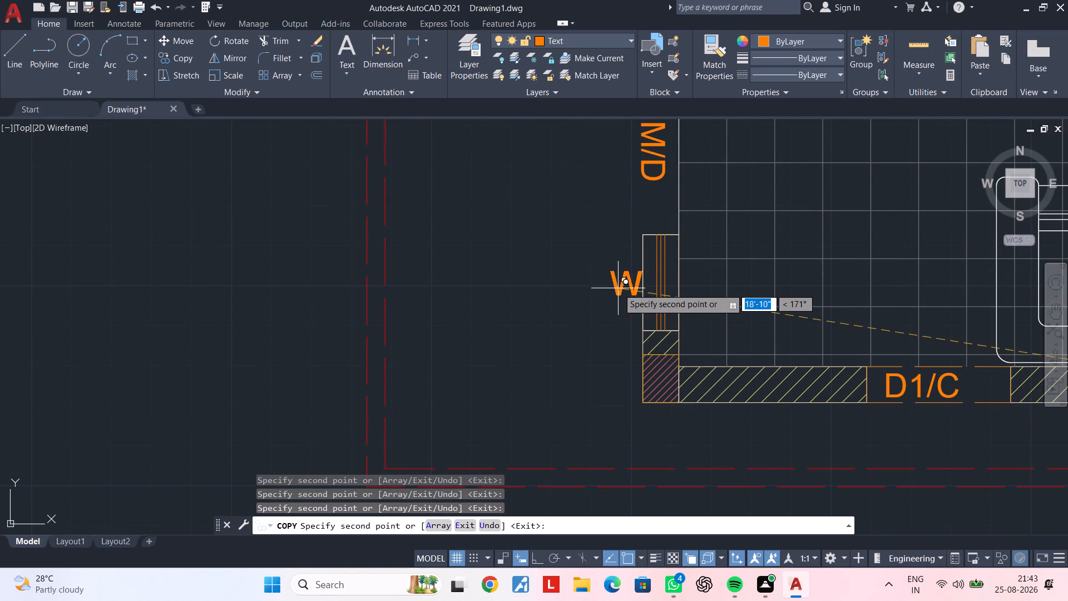
left_click(615, 293)
Place a copy of the W label on the staircase side of the Pooja window and end the copying.
scroll(634, 210, "down", 1)
middle_click_drag(636, 230, 634, 500)
middle_click_drag(606, 274, 601, 534)
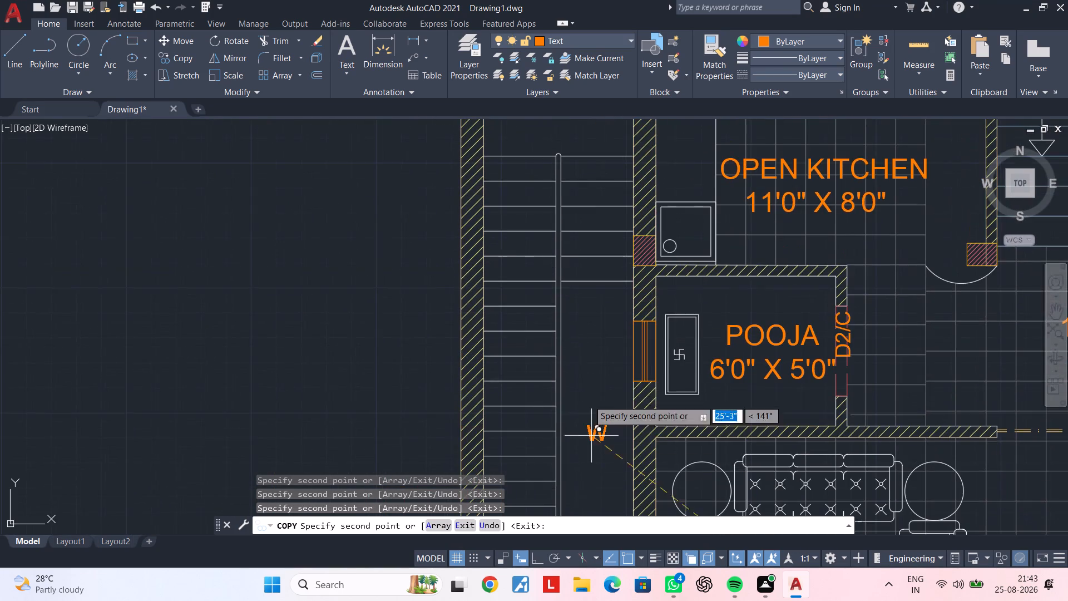
scroll(593, 367, "up", 1)
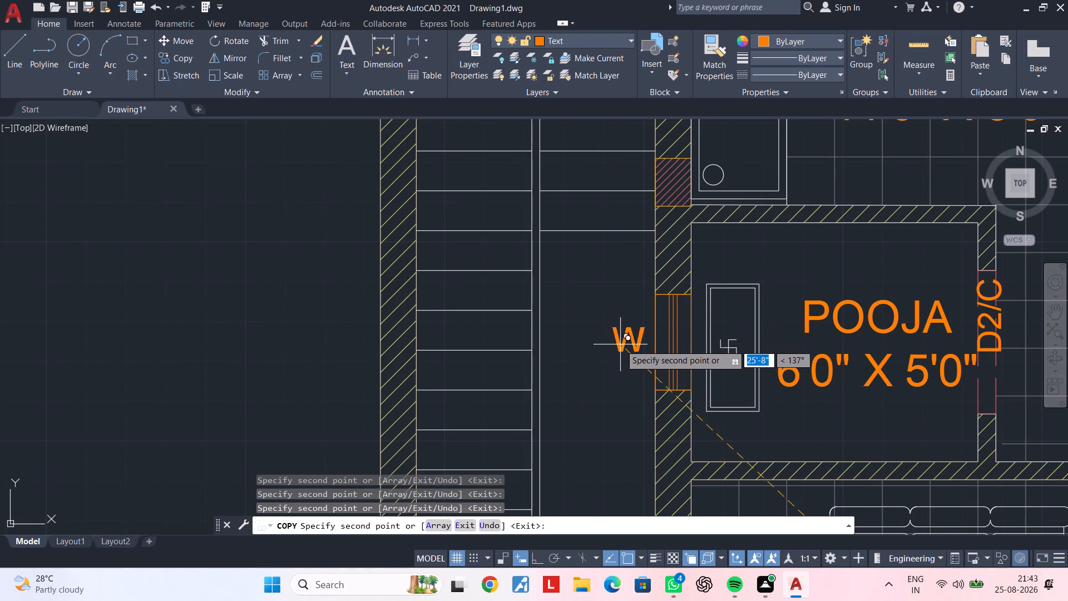
left_click(620, 344)
key("grave")
key("Escape")
key("Escape")
key("Escape")
key("Escape")
key("Escape")
key("Escape")
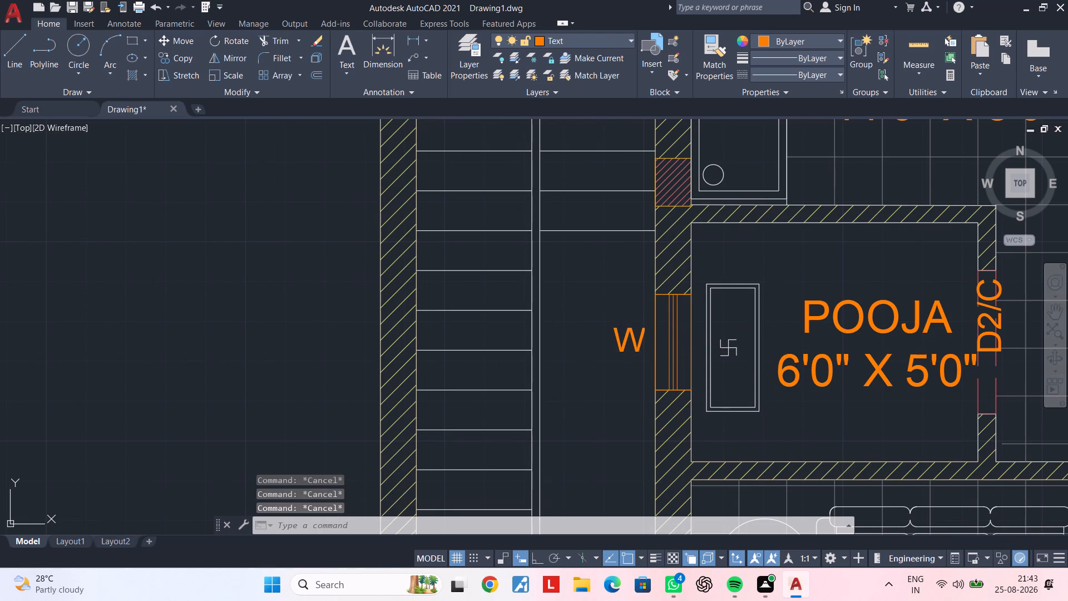
key("Escape")
key("Escape")
key("Escape")
key("Escape")
Copy the W label from below the Hall Living window to just outside the Wash Room window.
scroll(674, 388, "down", 2)
middle_click_drag(721, 396, 433, 277)
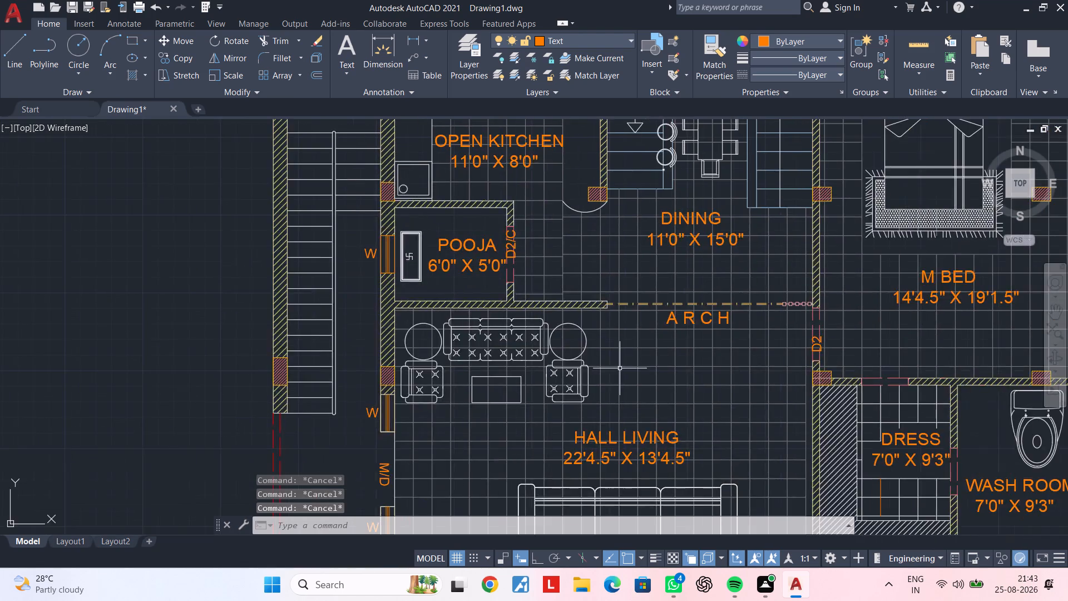
scroll(699, 396, "down", 2)
middle_click_drag(697, 391, 562, 257)
scroll(585, 381, "up", 3)
middle_click_drag(574, 385, 601, 495)
left_click(553, 310)
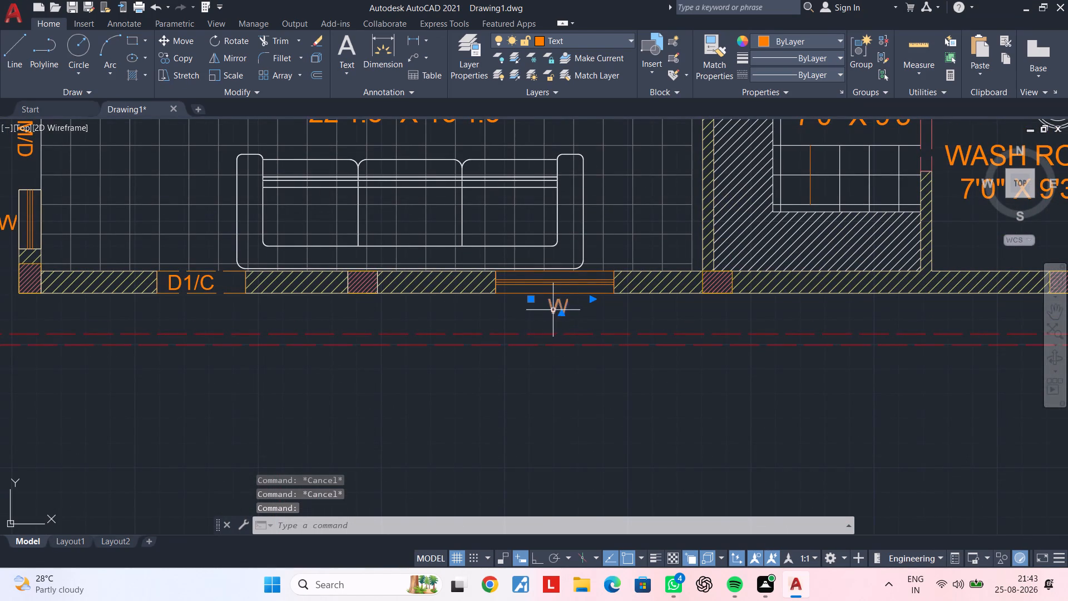
key("c")
key("o")
key("space")
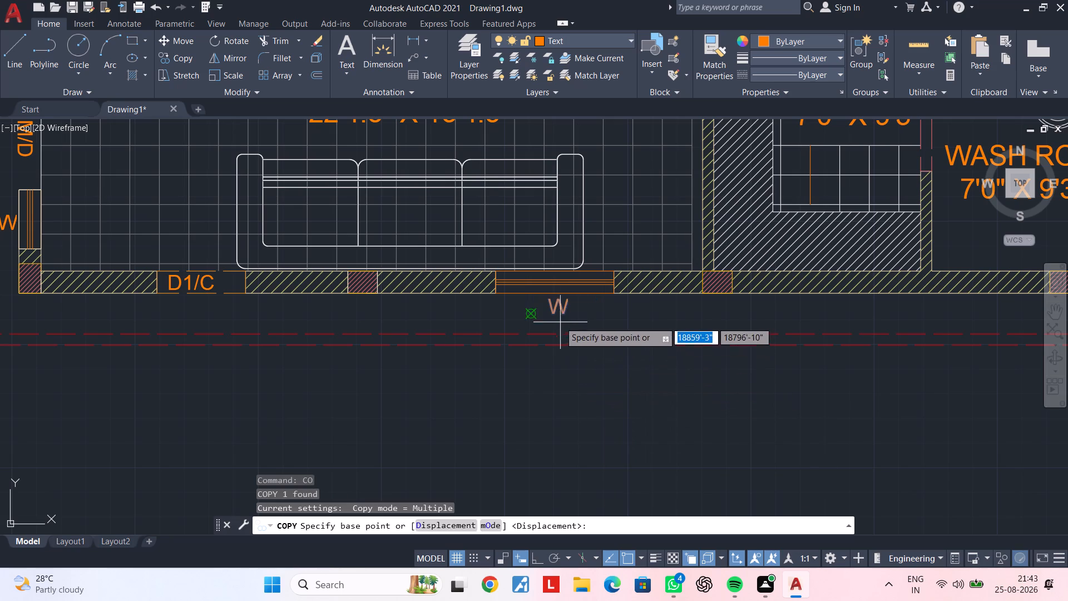
left_click(557, 313)
scroll(825, 330, "down", 1)
middle_click_drag(812, 357, 452, 464)
scroll(676, 318, "up", 2)
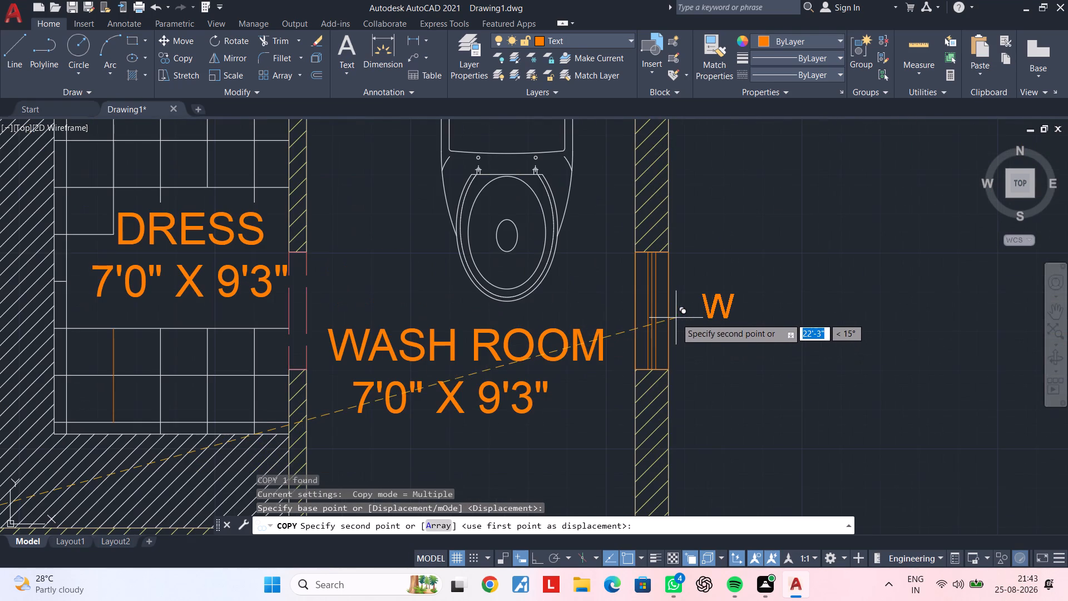
left_click(663, 322)
key("Escape")
key("Escape")
Replace the text of the label outside the Wash Room window with V.
double_click(711, 315)
left_click(705, 309)
key("Escape")
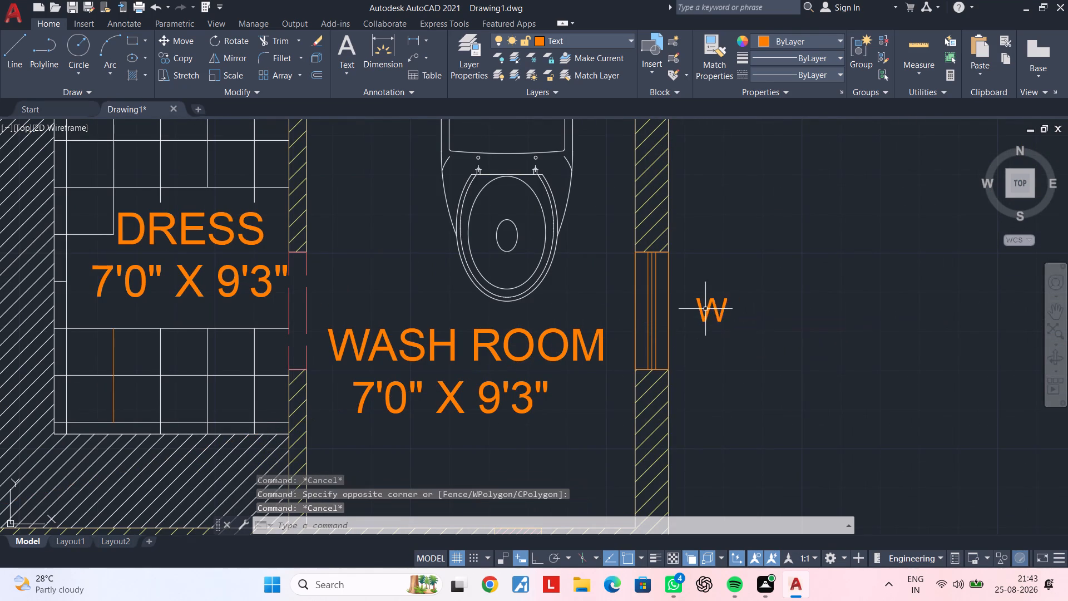
double_click(711, 310)
left_click(734, 307)
key("BackSpace")
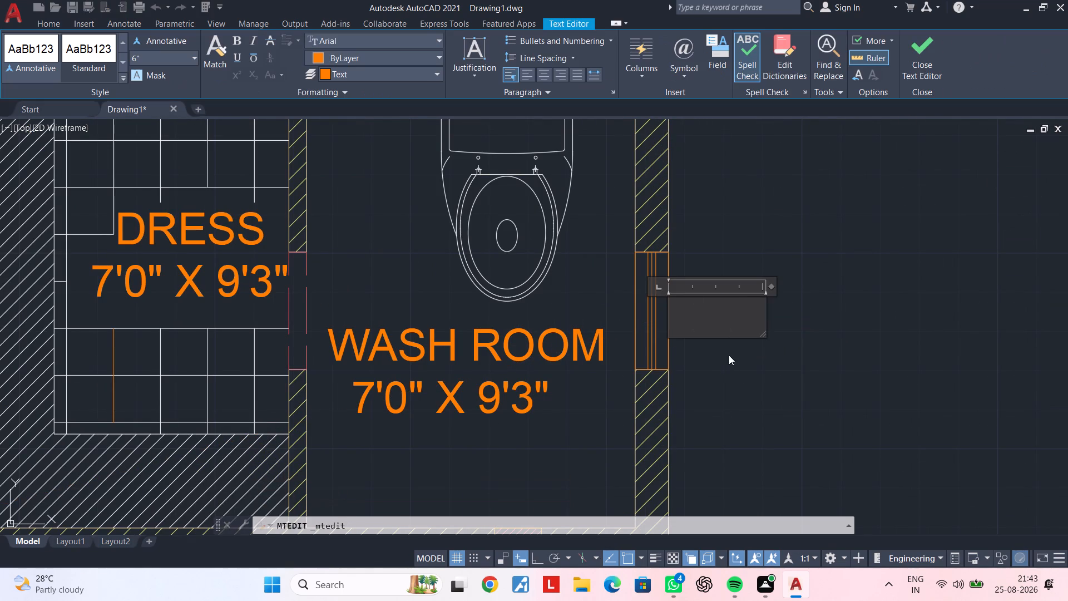
key("v")
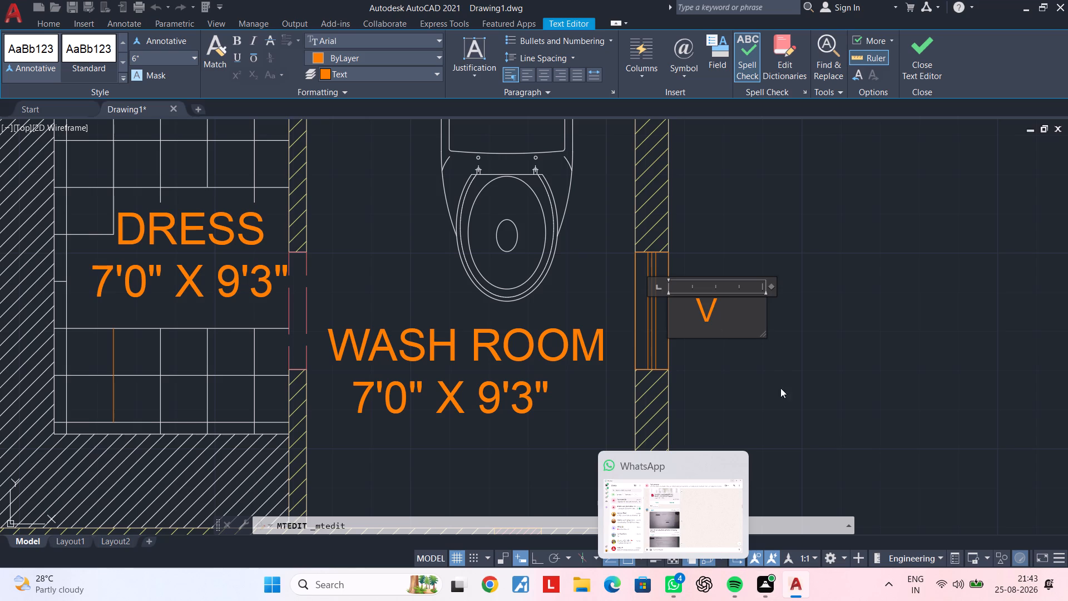
left_click(734, 377)
key("Escape")
key("Escape")
Look over the whole floor plan to check the door, window and ventilator labels.
scroll(739, 372, "down", 2)
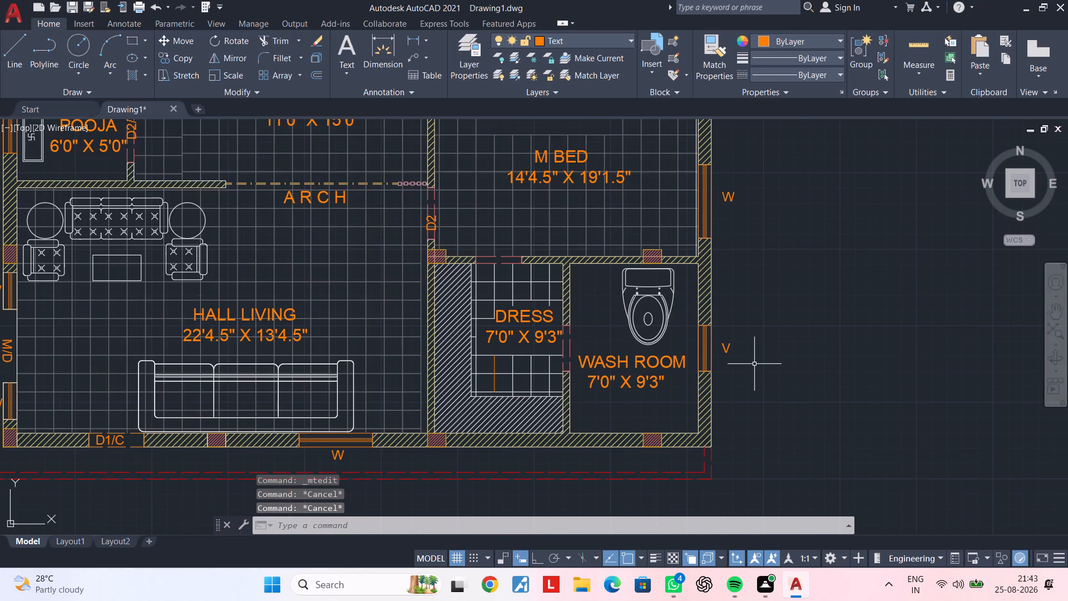
scroll(754, 364, "down", 1)
middle_click_drag(787, 354, 784, 464)
middle_click_drag(798, 349, 808, 388)
middle_click_drag(812, 383, 862, 351)
middle_click_drag(860, 349, 866, 340)
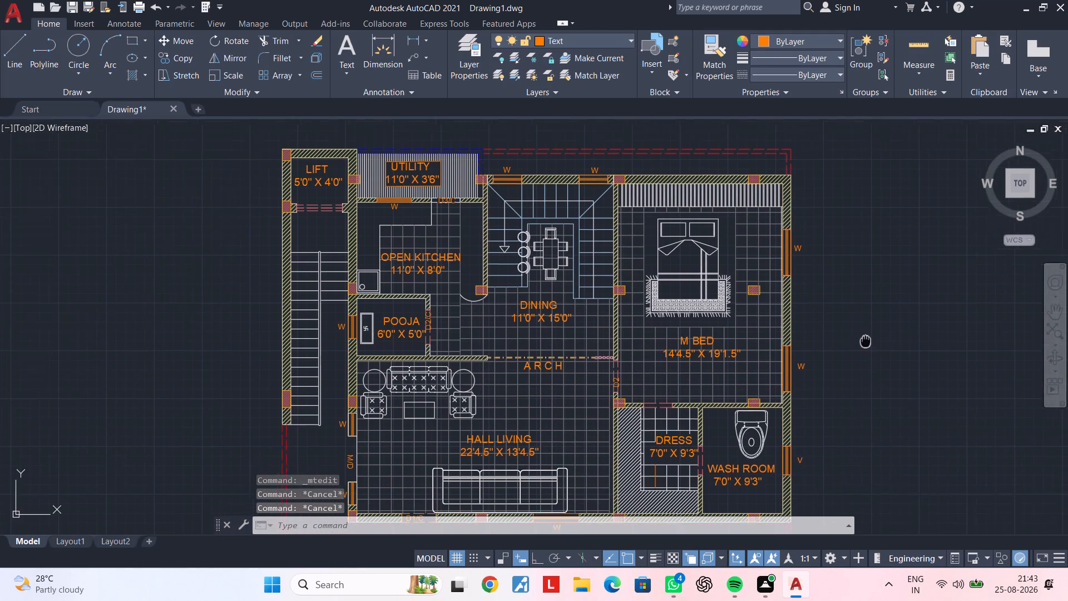
middle_click_drag(866, 340, 874, 326)
key("Escape")
key("Escape")
key("Escape")
key("Escape")
key("Escape")
key("Escape")
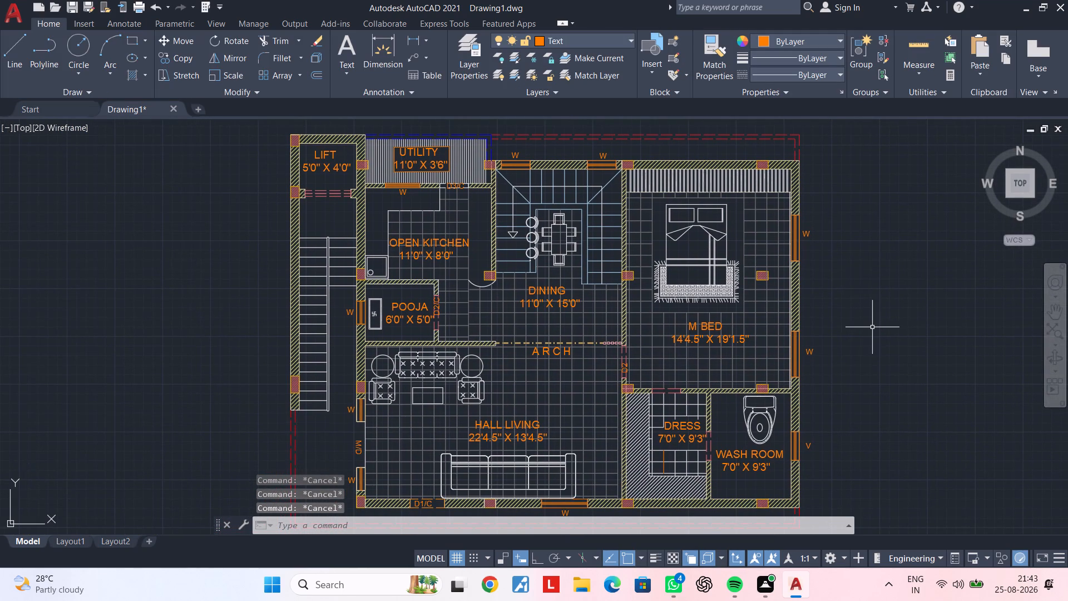
middle_click_drag(873, 322, 886, 280)
key("Escape")
key("Escape")
middle_click_drag(883, 289, 932, 278)
key("Escape")
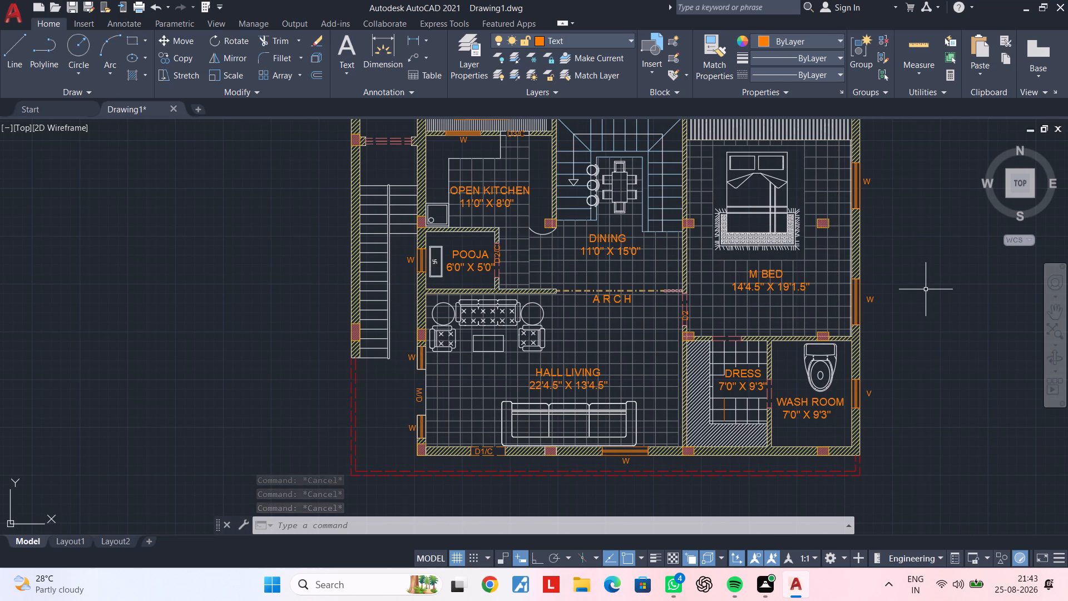
key("Escape")
key("Escape")
middle_click_drag(922, 300, 918, 371)
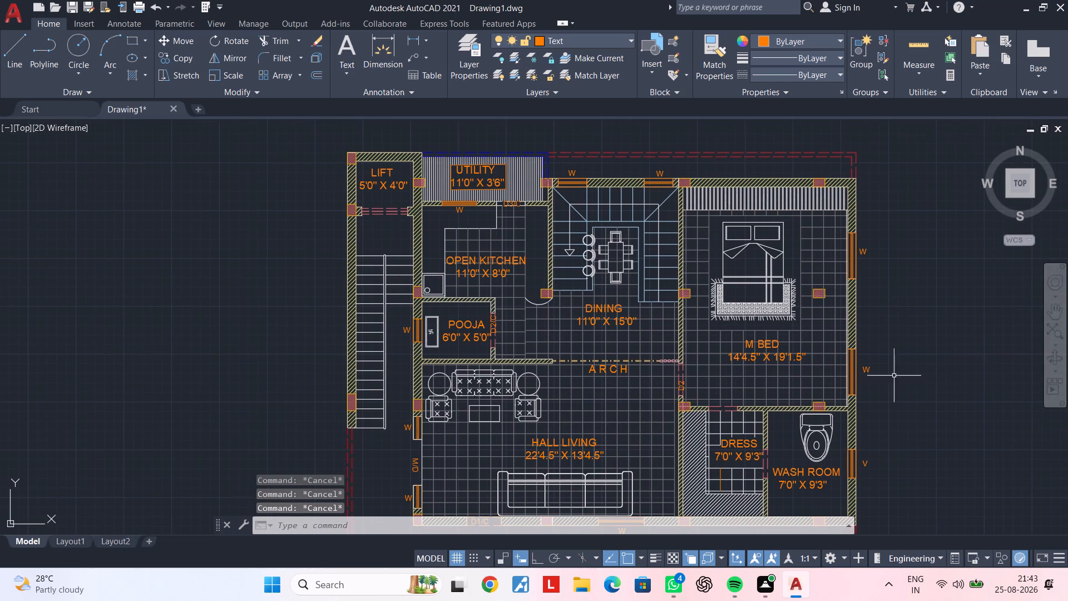
scroll(573, 266, "up", 1)
key("Escape")
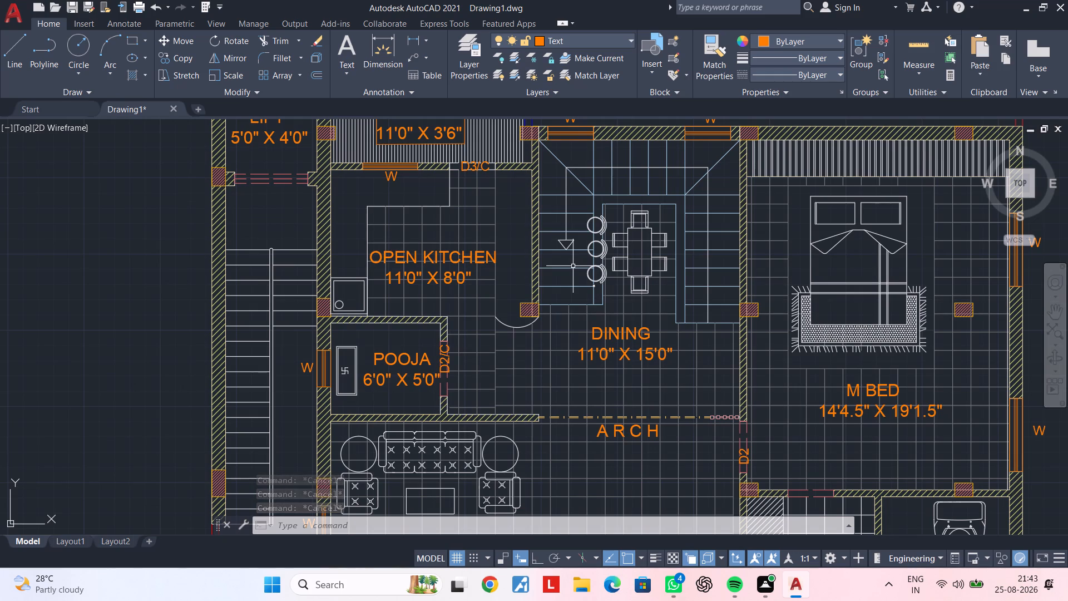
key("Escape")
Copy the W label from below the Hall Living window onto the lowest step of the stair flight beside Dining.
middle_click_drag(633, 420, 624, 358)
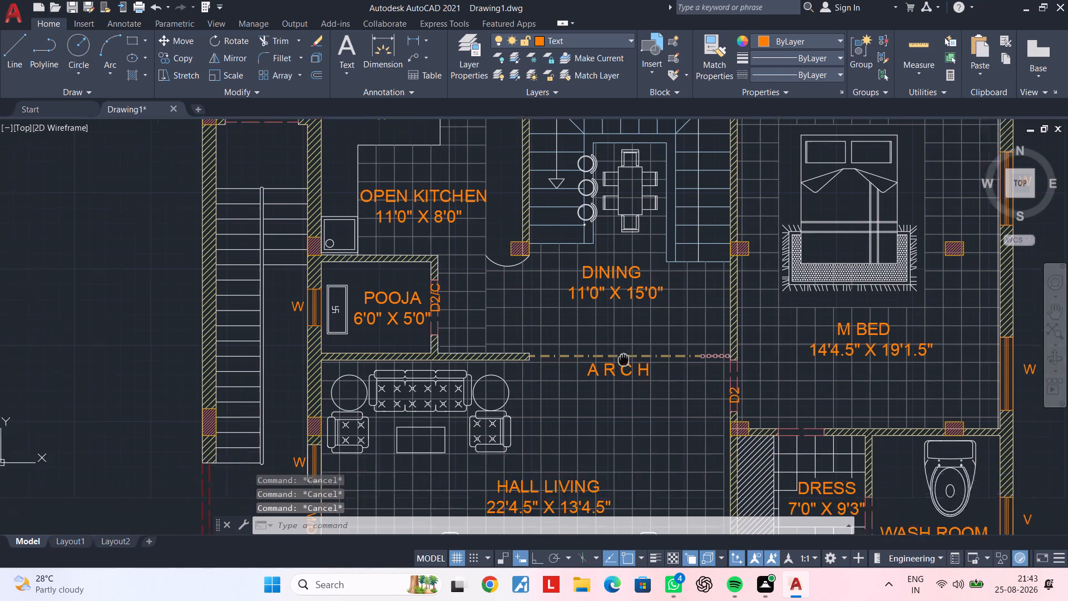
middle_click_drag(624, 358, 607, 269)
middle_click_drag(623, 401, 639, 301)
left_click(641, 437)
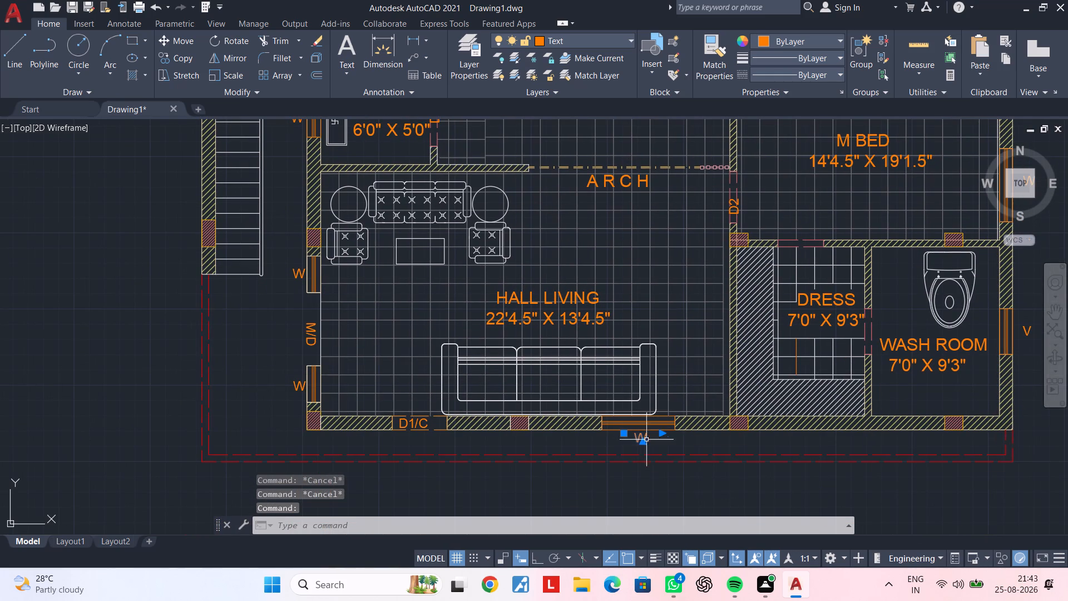
type("CO")
key("space")
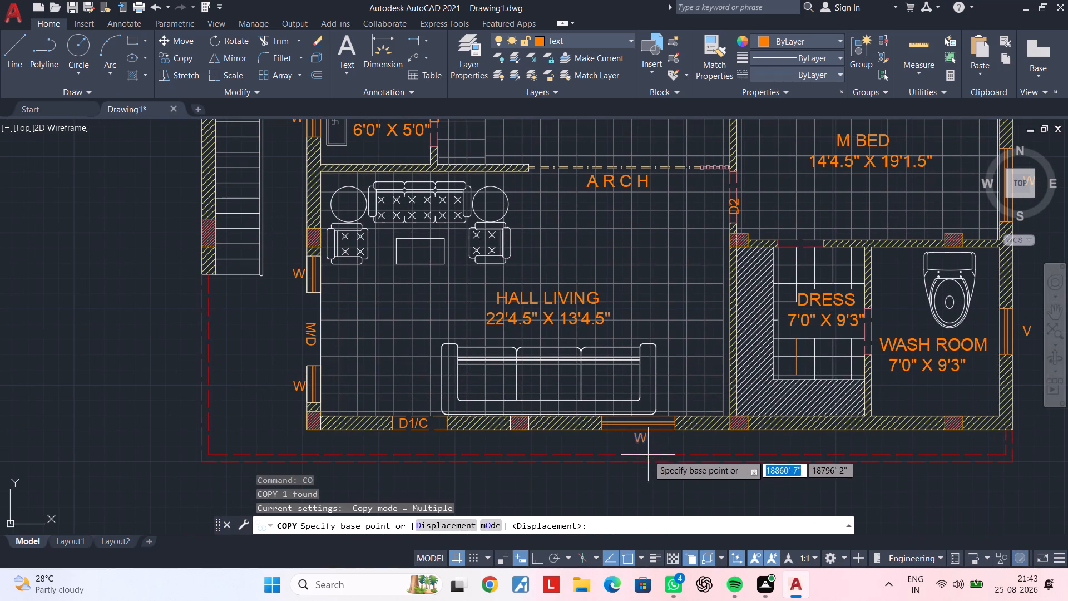
left_click(645, 445)
middle_click_drag(642, 292, 656, 575)
scroll(725, 364, "up", 2)
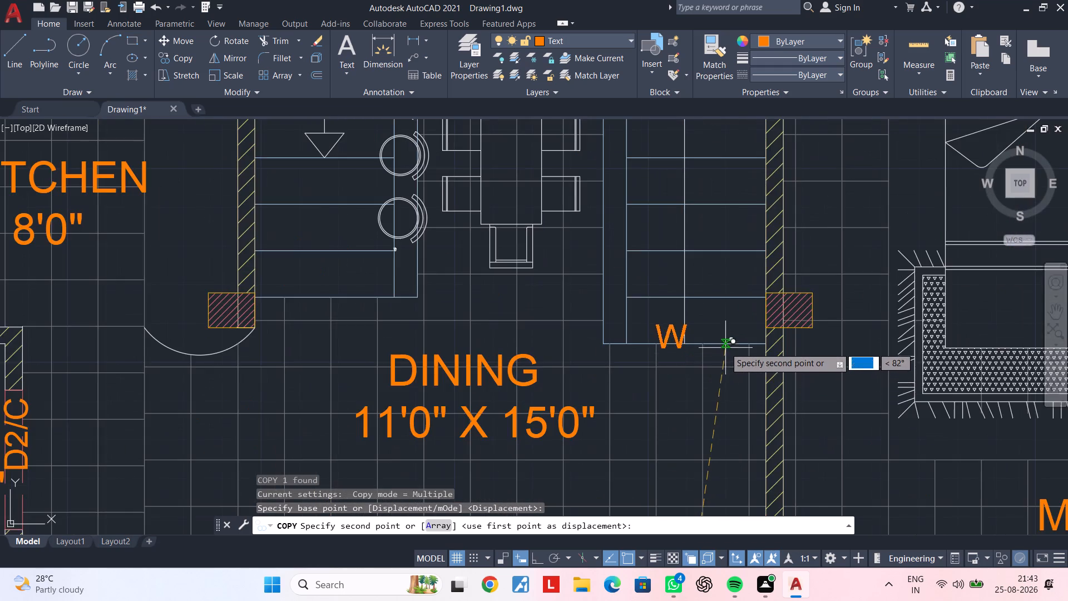
scroll(725, 347, "up", 2)
left_click(705, 323)
key("Escape")
key("Escape")
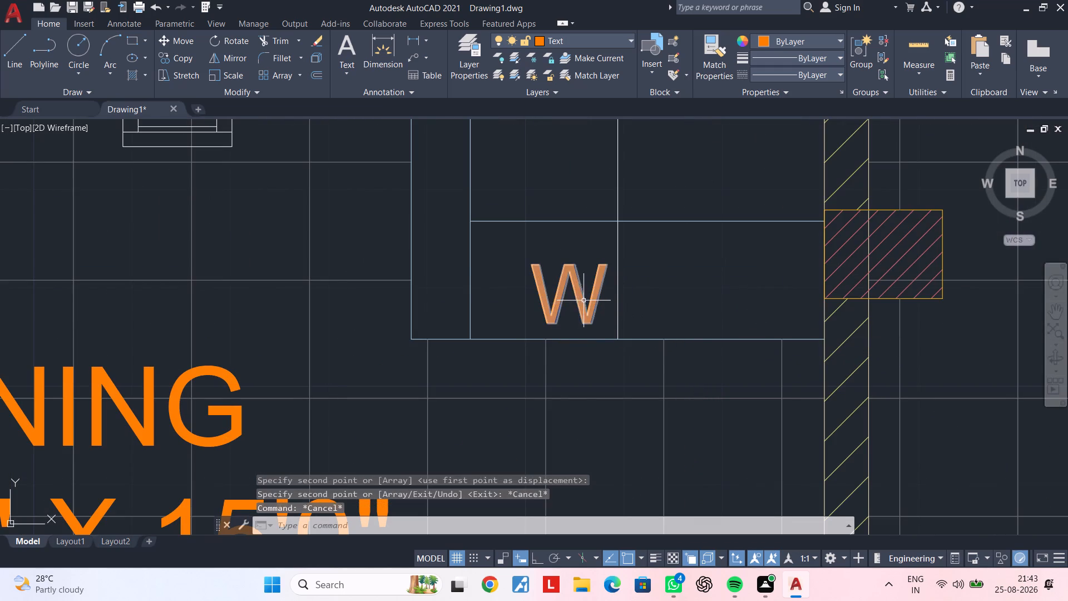
Replace the text of the copied label on the stair flight with UP.
double_click(585, 300)
key("BackSpace")
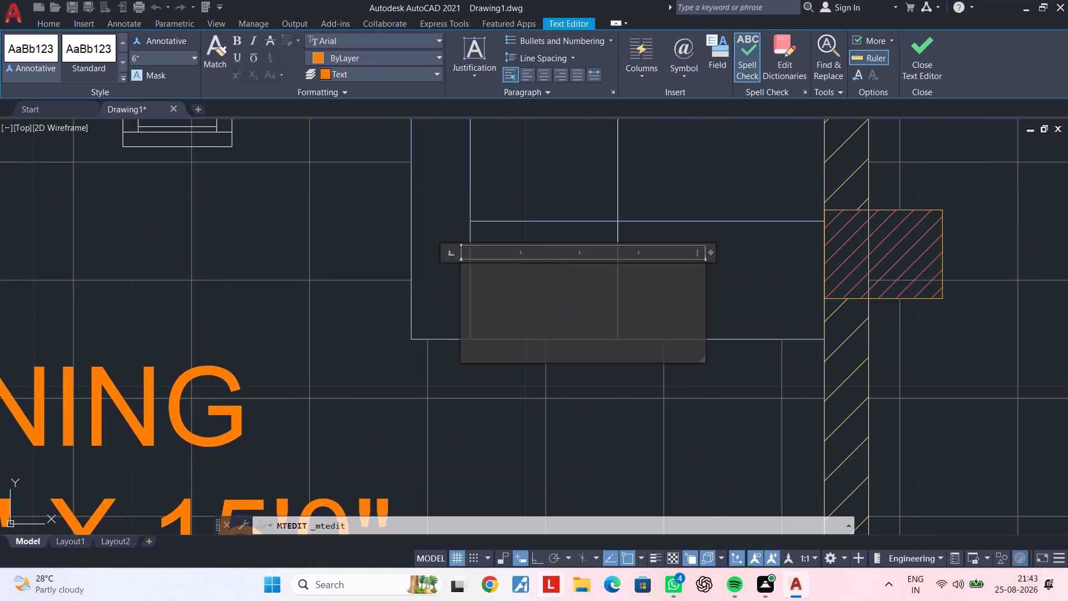
key("u")
key("p")
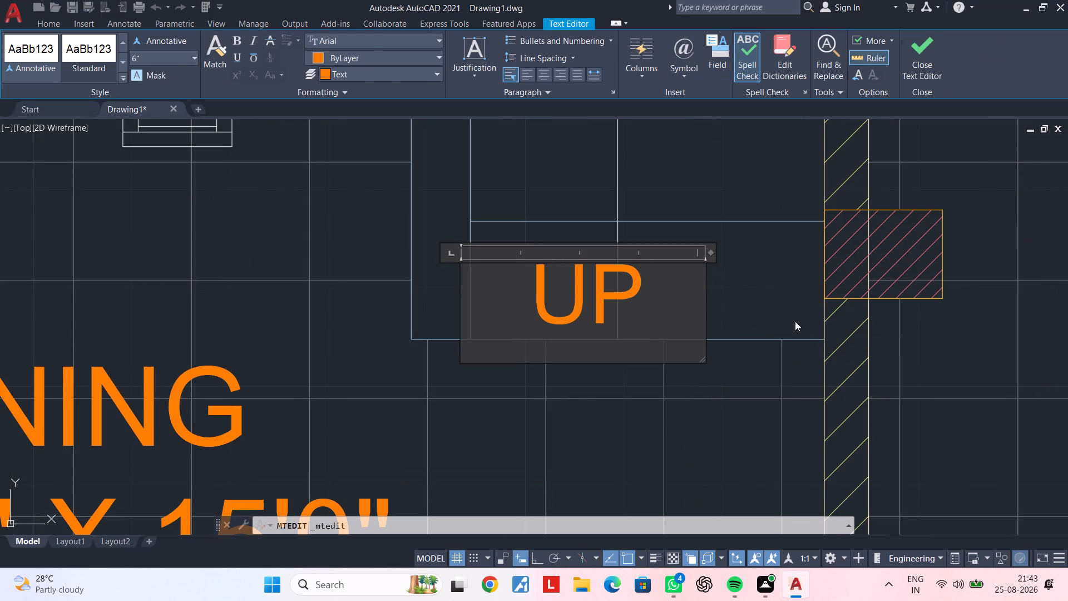
left_click(782, 309)
key("Escape")
Move the UP label about 3" horizontally towards the inner edge of the stair flight.
left_click(603, 294)
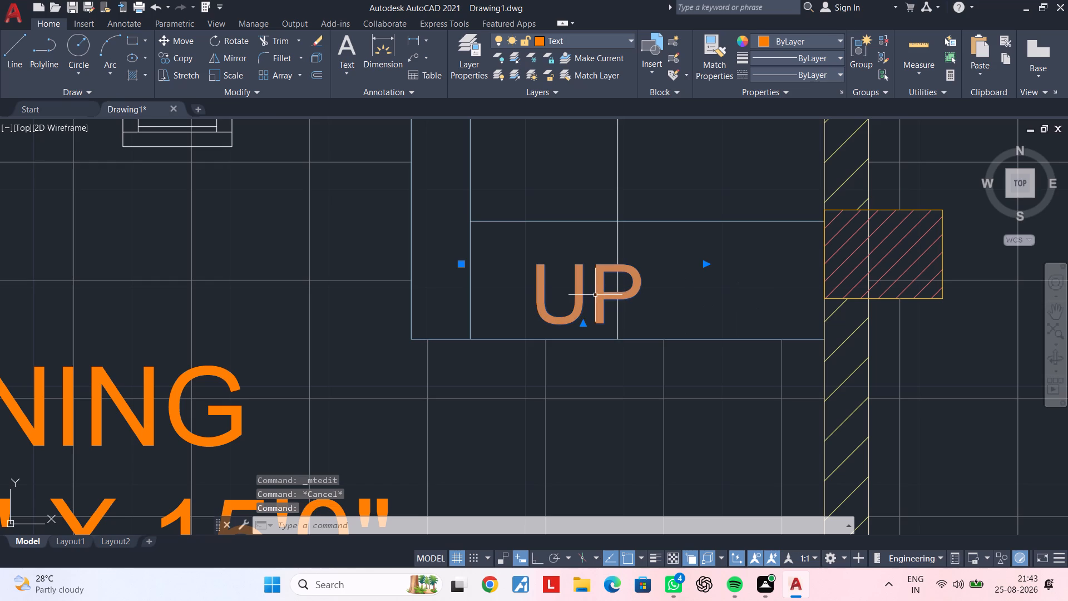
type("M")
key("space")
left_click(595, 294)
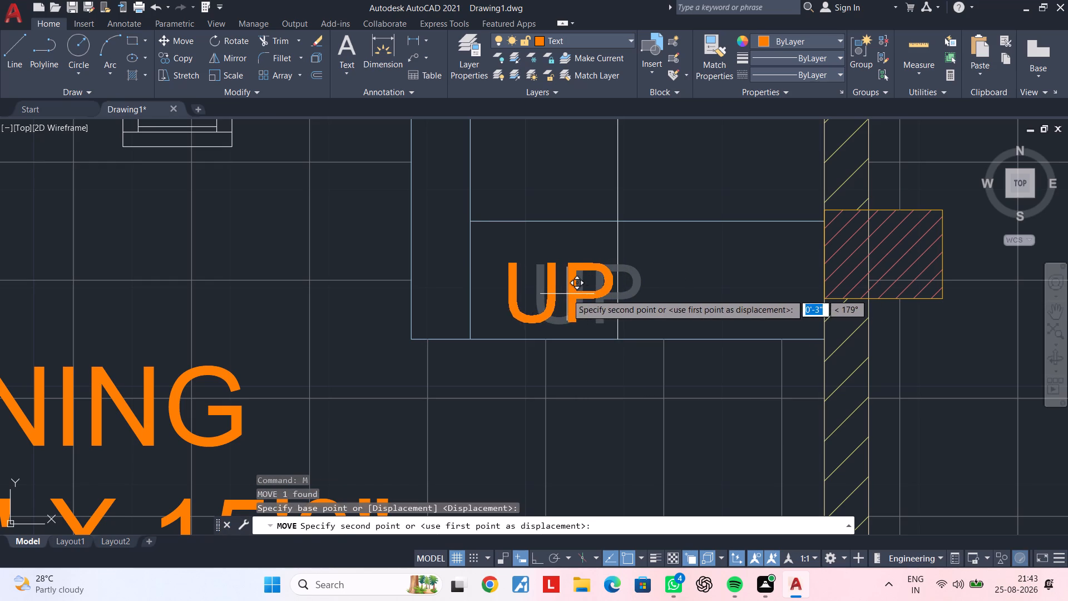
left_click(567, 294)
key("Escape")
Look over the labelled floor plan, from Dining and M Bed out to the full layout.
scroll(605, 295, "down", 3)
scroll(658, 302, "down", 1)
middle_click_drag(658, 303, 510, 349)
key("Escape")
key("Escape")
middle_click_drag(721, 358, 702, 300)
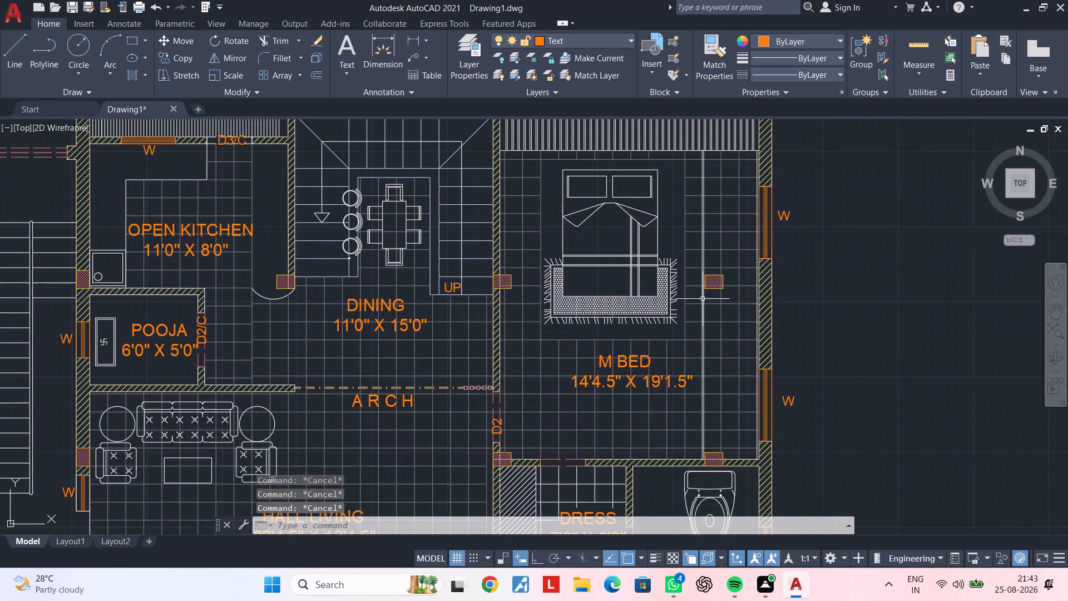
scroll(709, 307, "down", 2)
key("Escape")
key("Escape")
key("Escape")
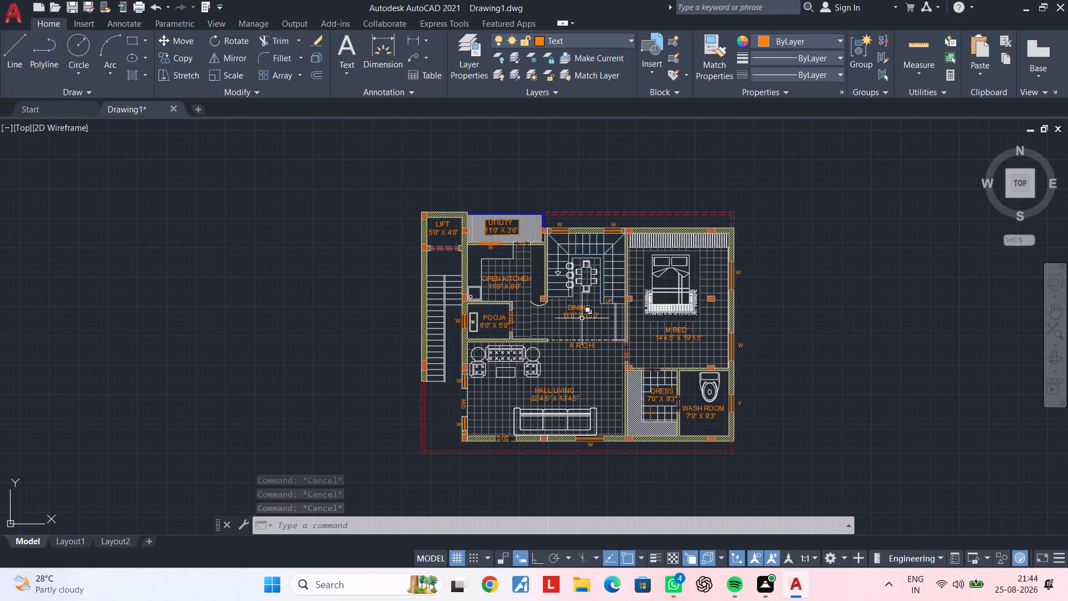
Copy the entire labelled floor plan horizontally to the right by about 53'-10".
middle_click_drag(564, 304, 518, 296)
left_click(335, 168)
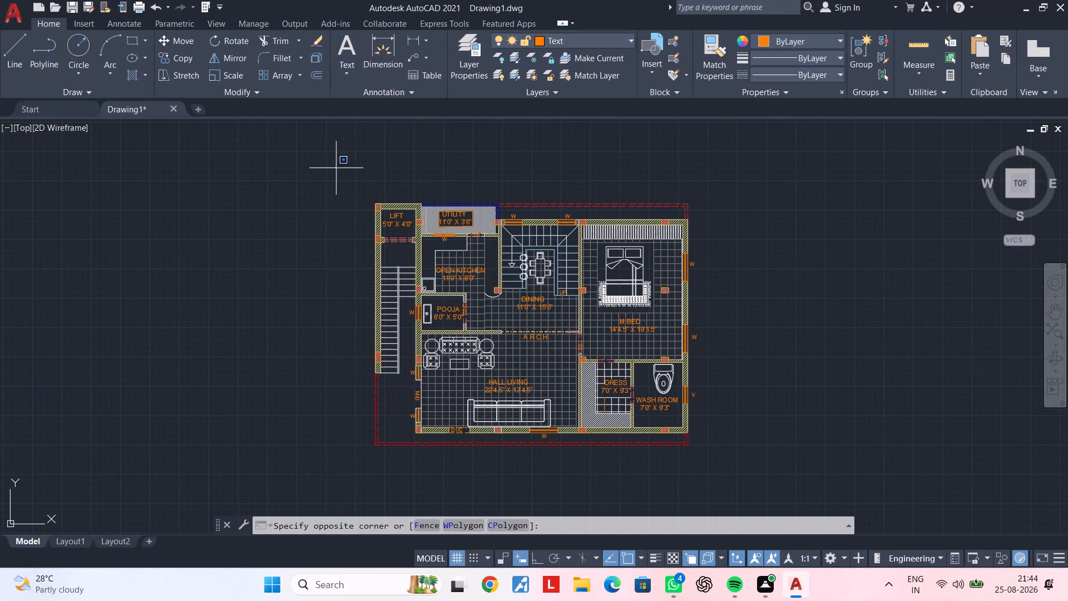
left_click(746, 463)
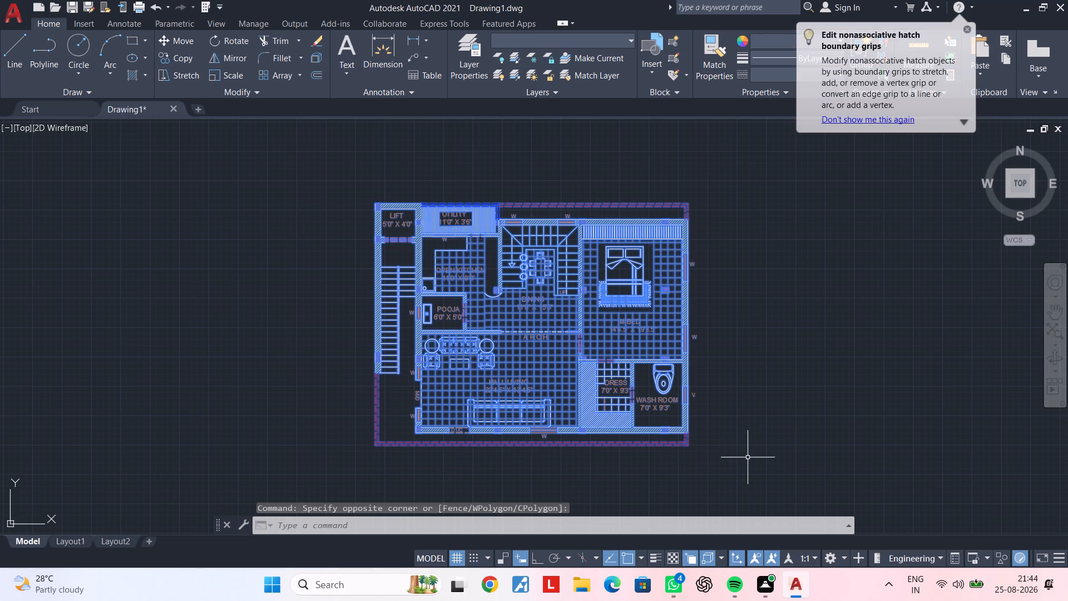
type("CO")
key("space")
left_click(747, 458)
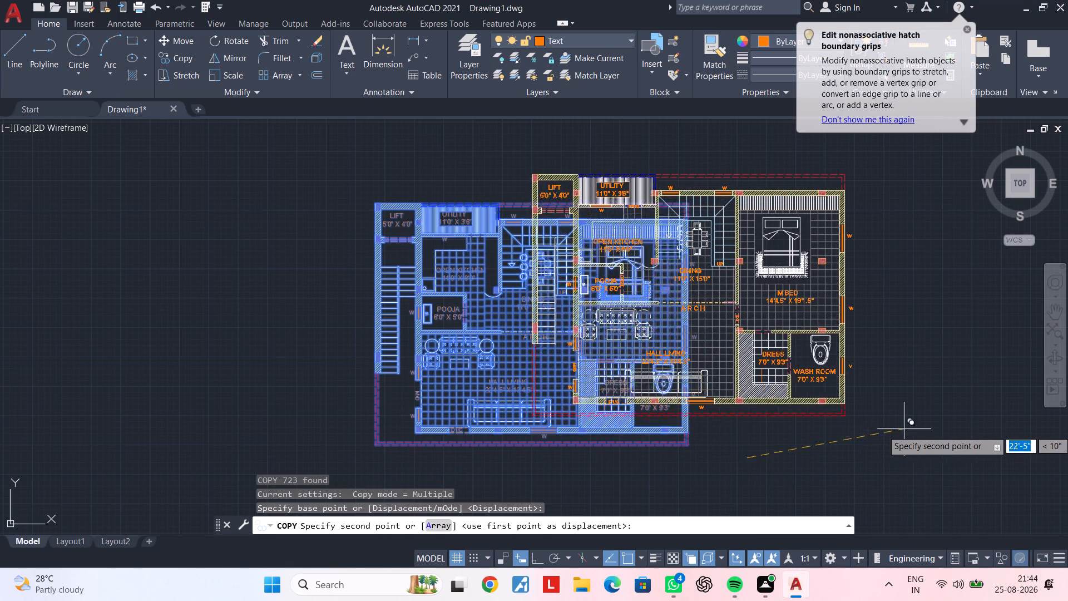
middle_click_drag(948, 467, 747, 461)
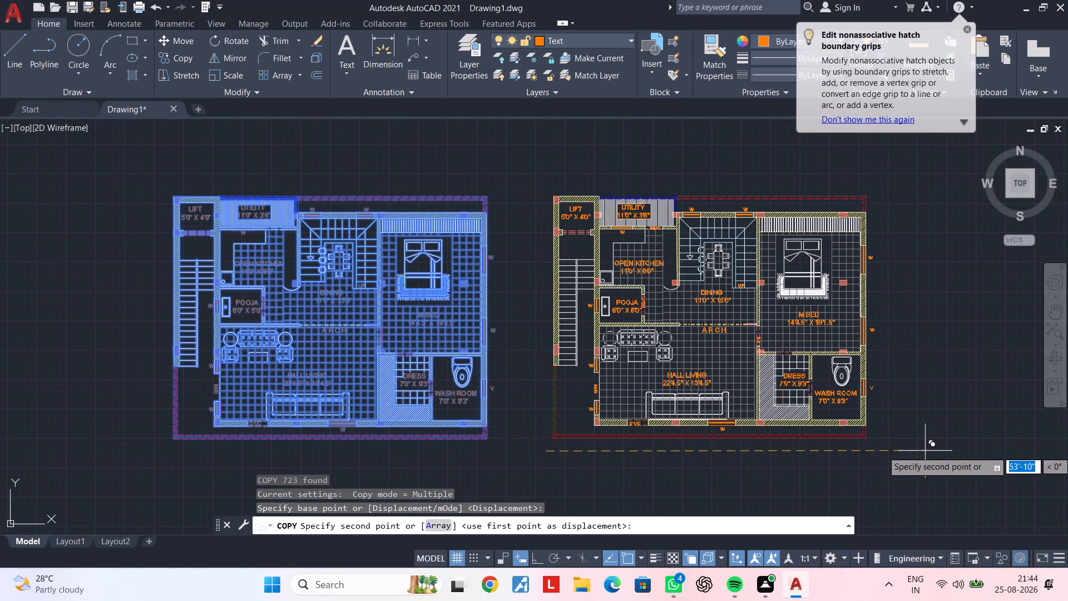
left_click(925, 451)
key("Escape")
key("Escape")
key("Escape")
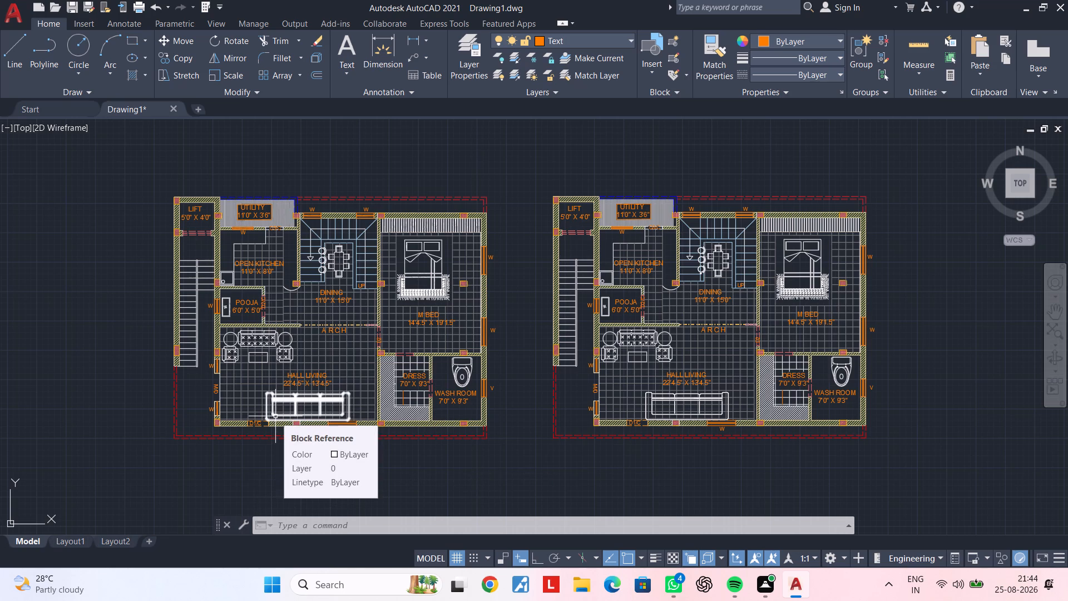
key("Escape")
key("Escape")
key("Escape")
key("Escape")
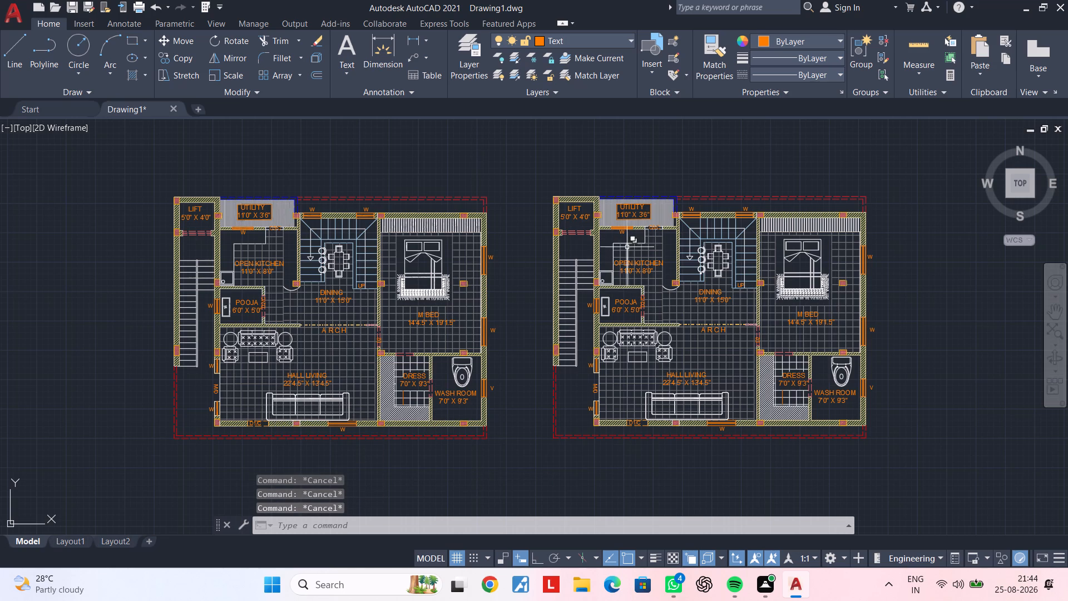
key("Escape")
key("Escape")
Erase the Utility label with its frame, the floor lines around it and the blue dashed side lines in the copied plan.
scroll(636, 215, "up", 2)
middle_click_drag(637, 223, 635, 319)
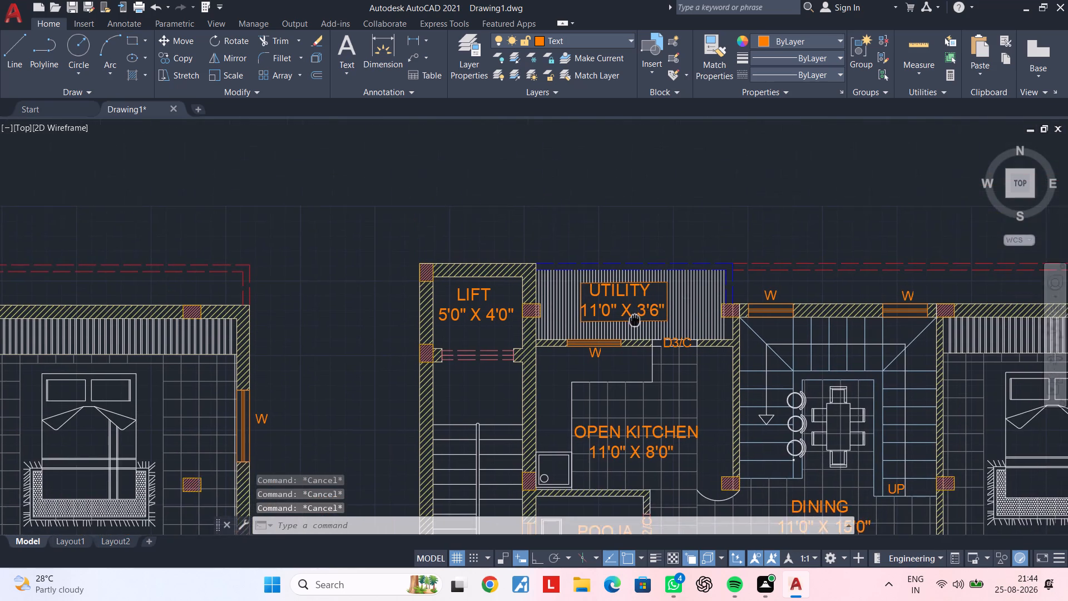
middle_click_drag(635, 319, 634, 328)
key("Escape")
middle_click_drag(665, 325, 668, 284)
key("Escape")
scroll(706, 251, "up", 2)
middle_click_drag(707, 258, 708, 279)
key("Escape")
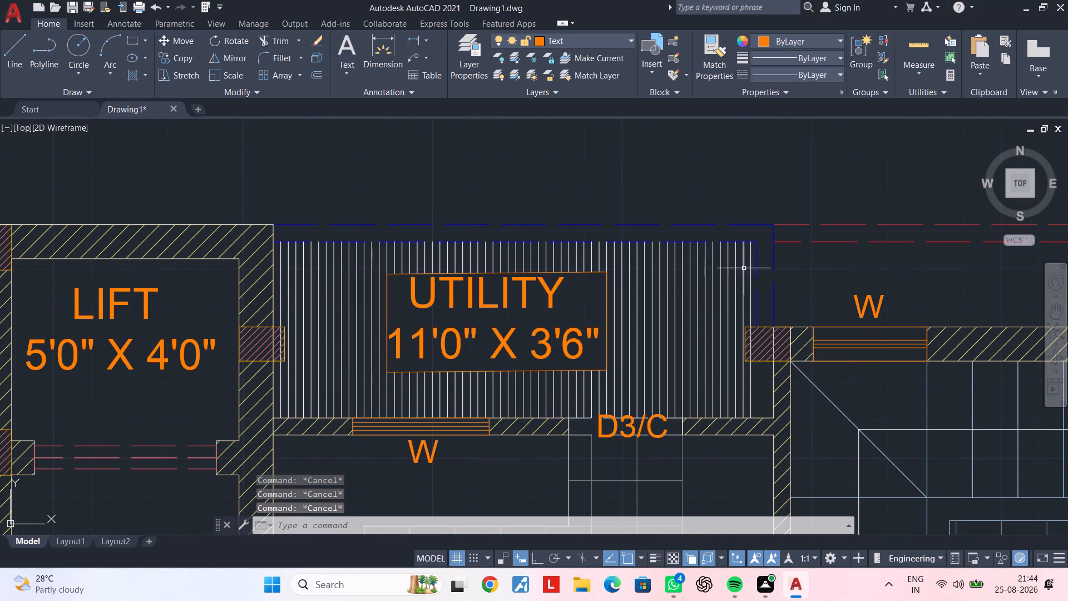
key("Escape")
left_click(808, 247)
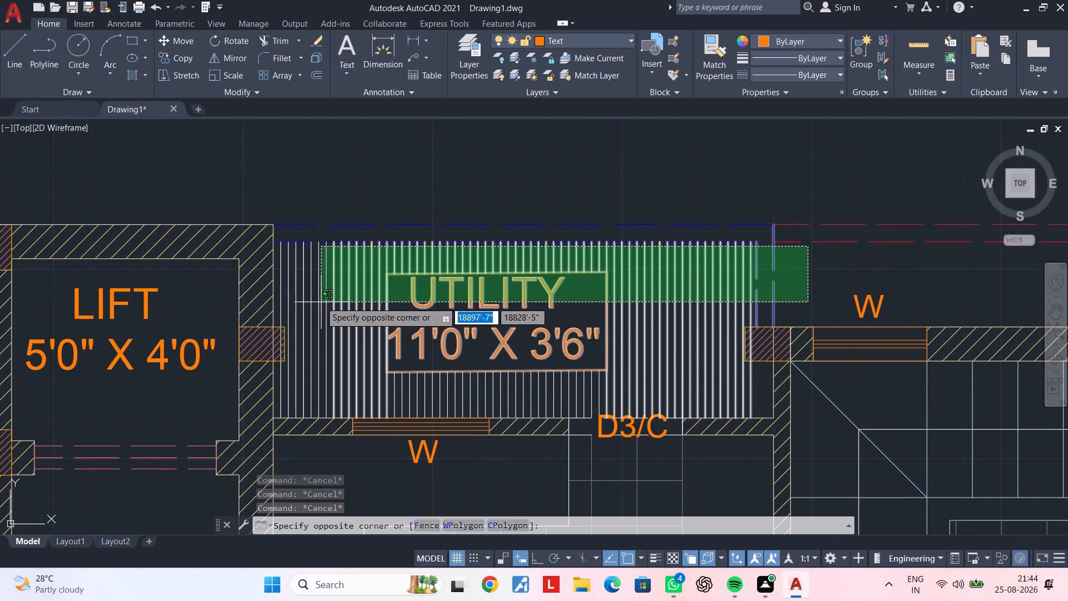
scroll(284, 298, "up", 1)
left_click(284, 295)
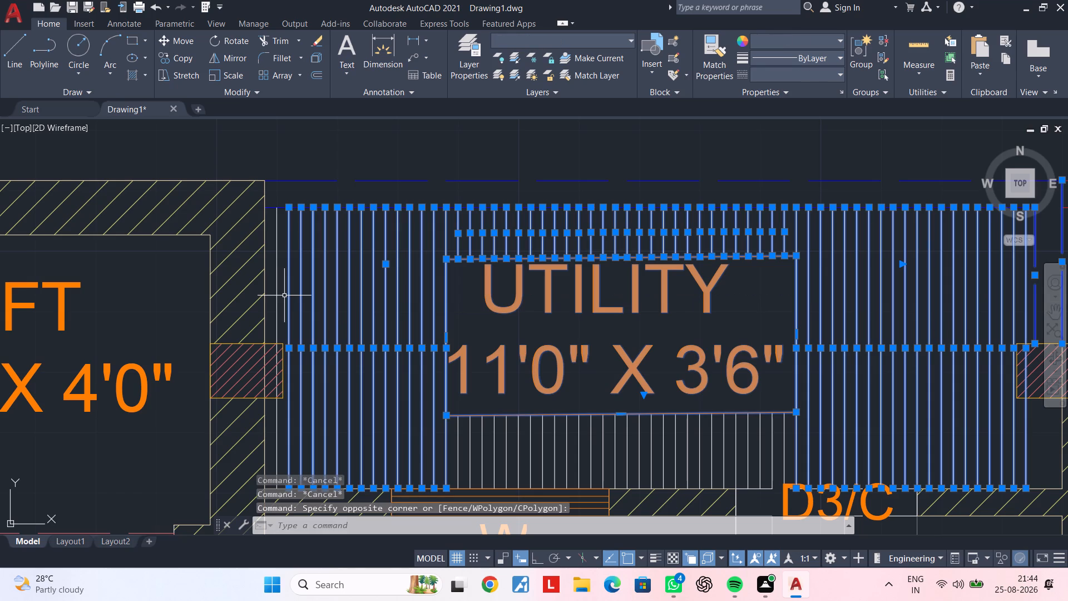
key("Delete")
scroll(325, 293, "down", 2)
middle_click_drag(338, 289, 338, 289)
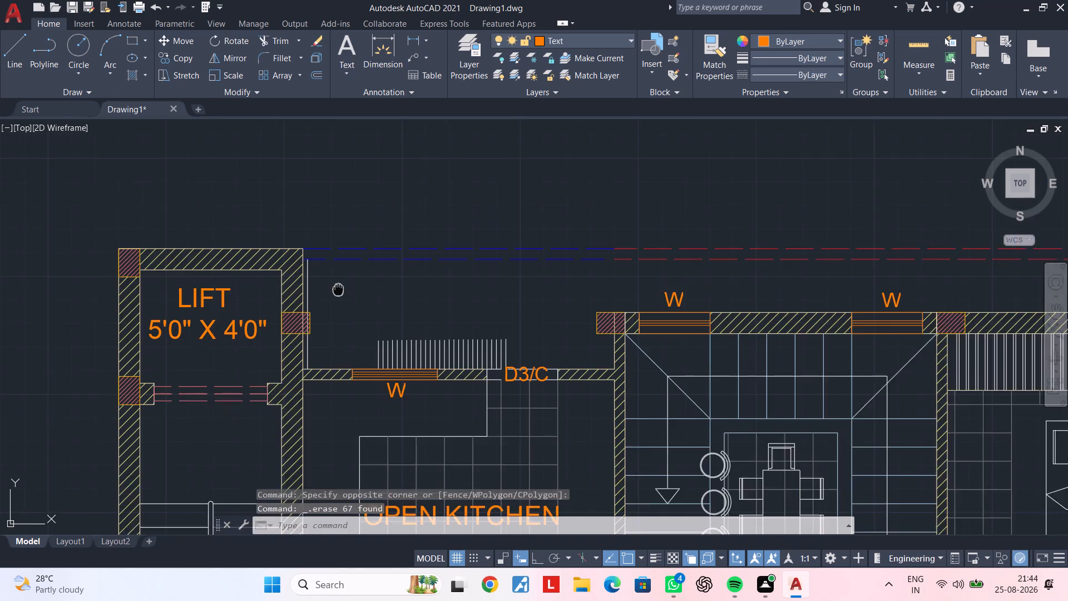
Erase the remaining short vertical floor lines above the Open Kitchen window in the copied plan's Utility area.
middle_click_drag(338, 289, 392, 281)
scroll(565, 330, "up", 3)
left_click(577, 345)
middle_click_drag(253, 363, 670, 321)
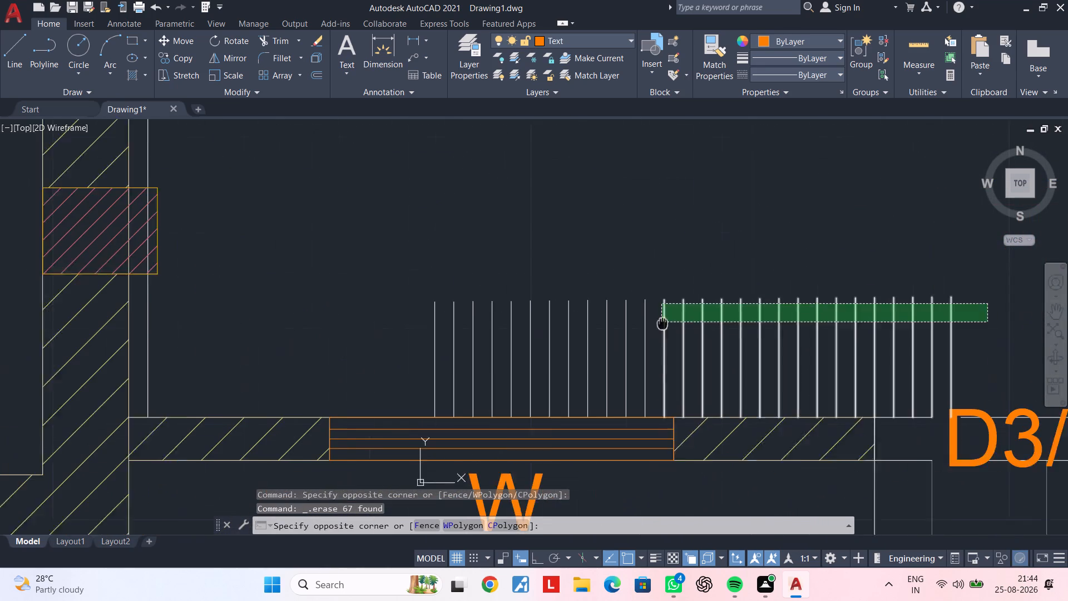
middle_click_drag(670, 321, 681, 319)
left_click(412, 351)
key("Delete")
scroll(480, 332, "down", 2)
middle_click_drag(510, 309, 528, 395)
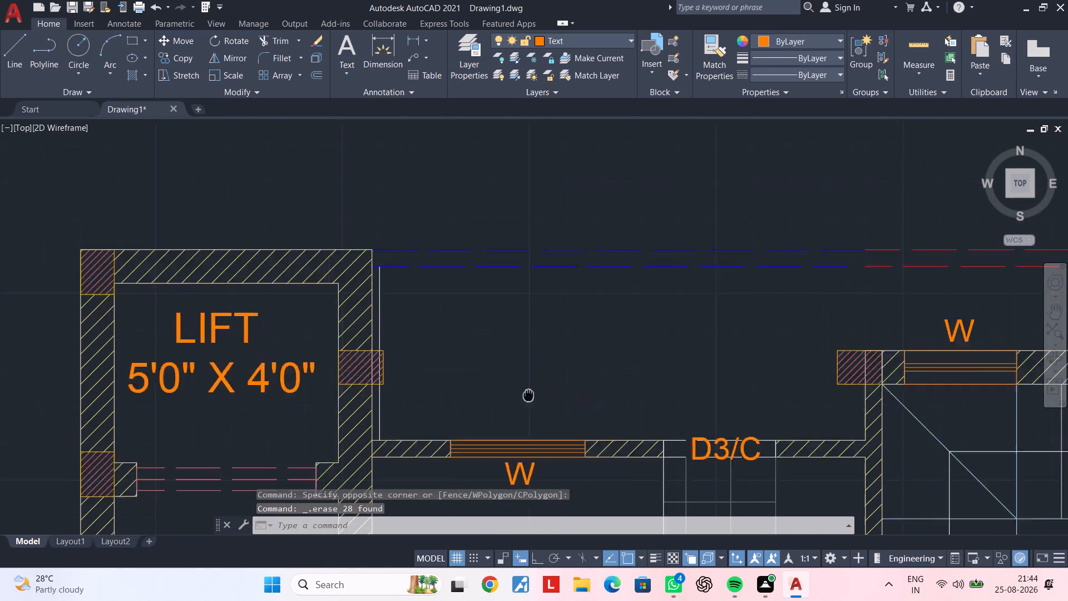
Erase the two horizontal blue dashed lines and the leftover vertical line beside the lift wall in the copied Utility area.
middle_click_drag(528, 395, 537, 433)
left_click(599, 378)
left_click(537, 246)
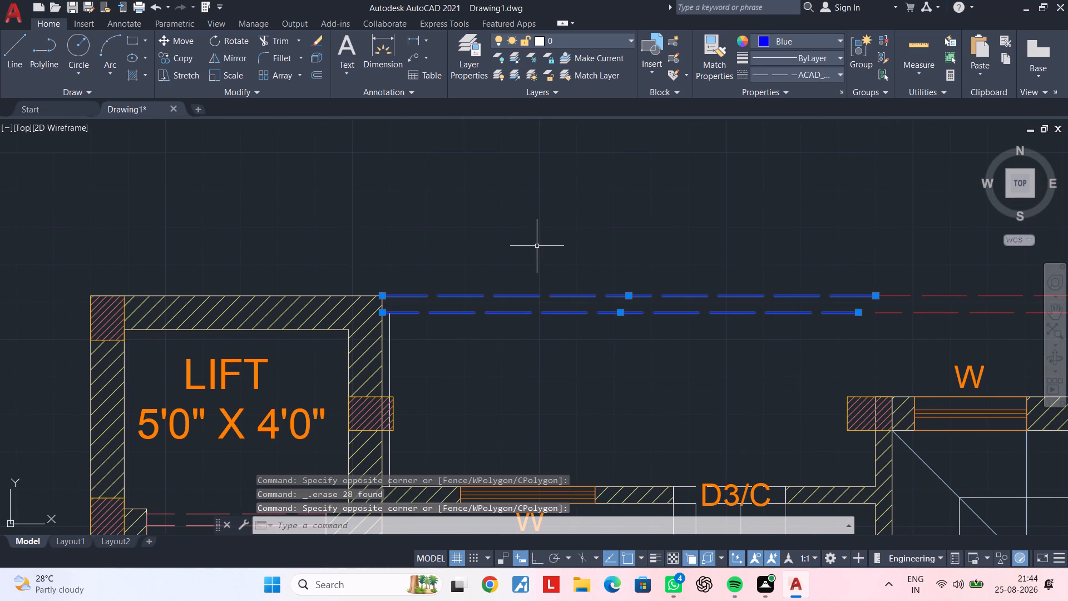
key("Delete")
middle_click_drag(532, 255, 626, 225)
left_click(485, 306)
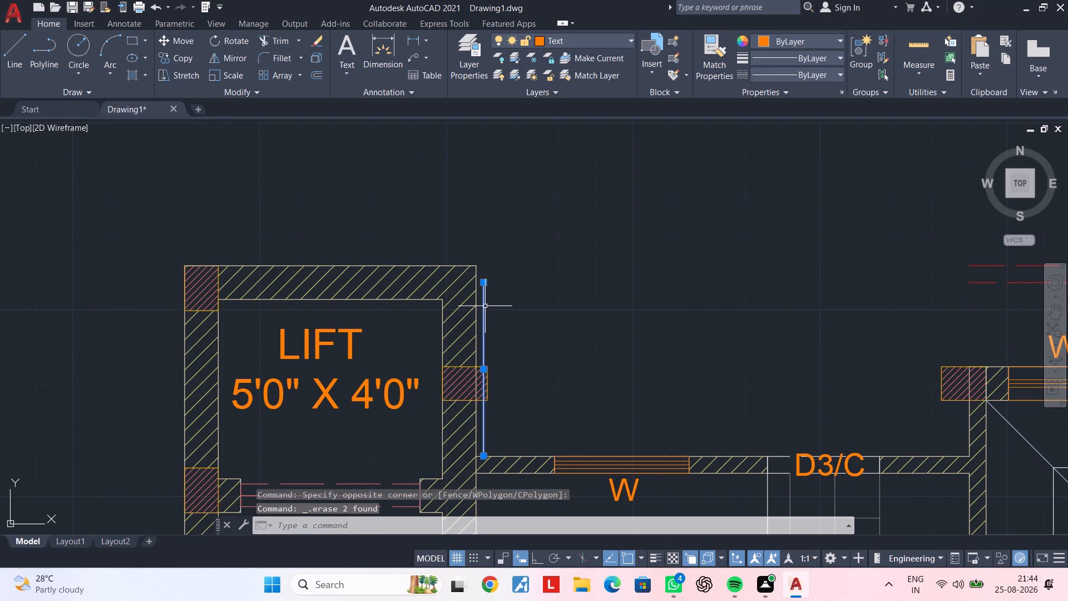
key("Delete")
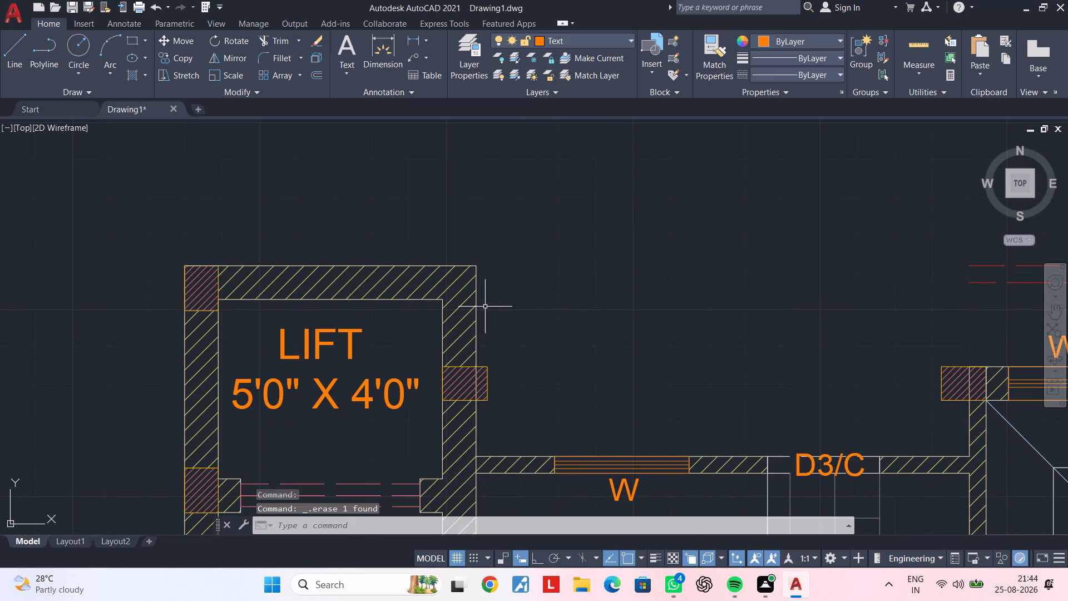
Erase the two horizontal red dashed lines running above the Dining and M Bed wall of the copied plan.
key("Escape")
key("Escape")
key("Escape")
middle_click_drag(550, 338, 461, 324)
middle_click_drag(642, 313, 432, 313)
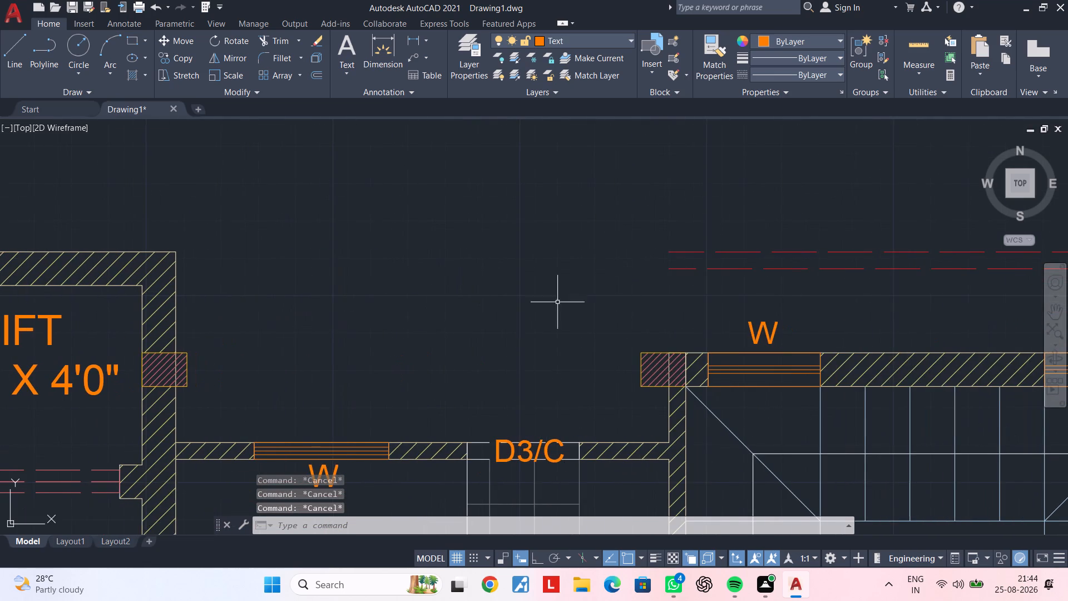
middle_click_drag(600, 298, 362, 298)
left_click_drag(696, 293, 691, 279)
left_click(608, 160)
key("Delete")
scroll(620, 186, "down", 3)
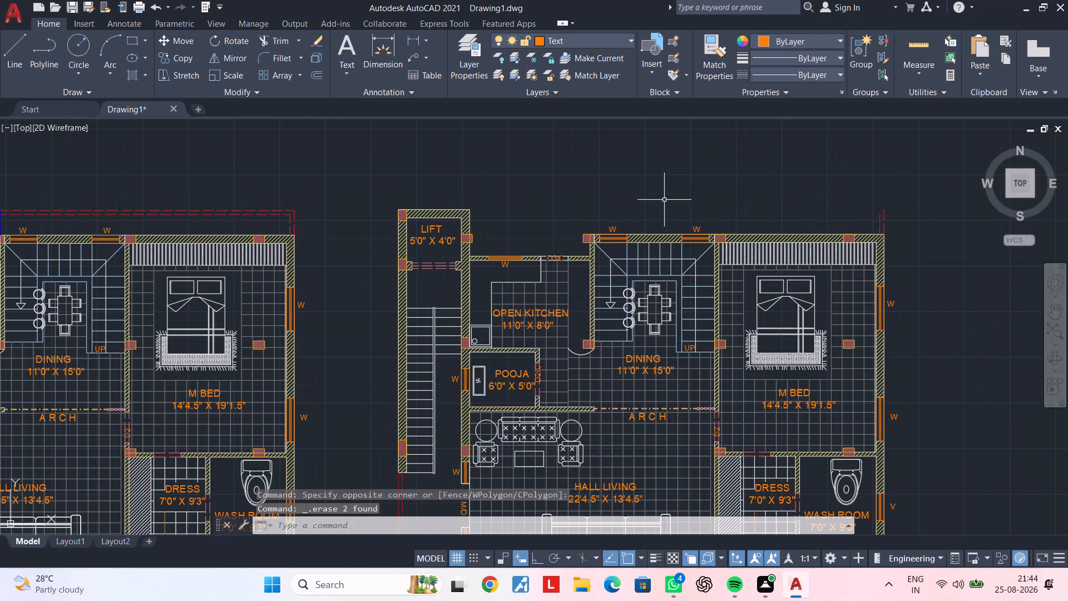
Erase the two short vertical red dashed lines at the upper outer corner of the copied M Bed.
middle_click_drag(710, 210, 678, 255)
scroll(833, 255, "up", 2)
left_click(917, 272)
left_click(813, 279)
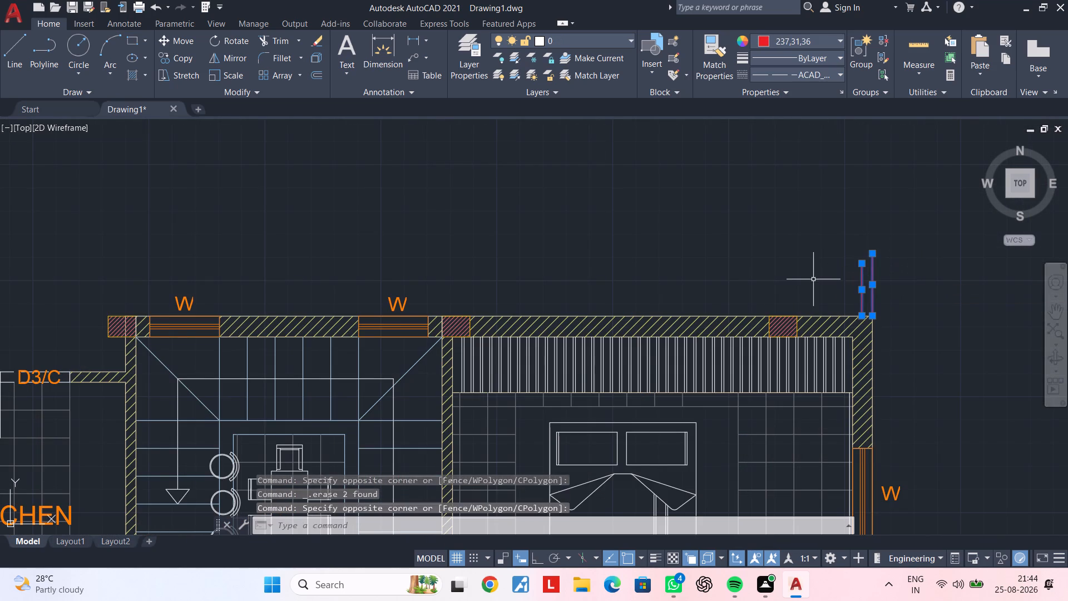
key("Delete")
scroll(775, 286, "down", 1)
middle_click_drag(800, 279, 957, 244)
middle_click_drag(938, 242, 961, 241)
middle_click_drag(489, 270, 634, 260)
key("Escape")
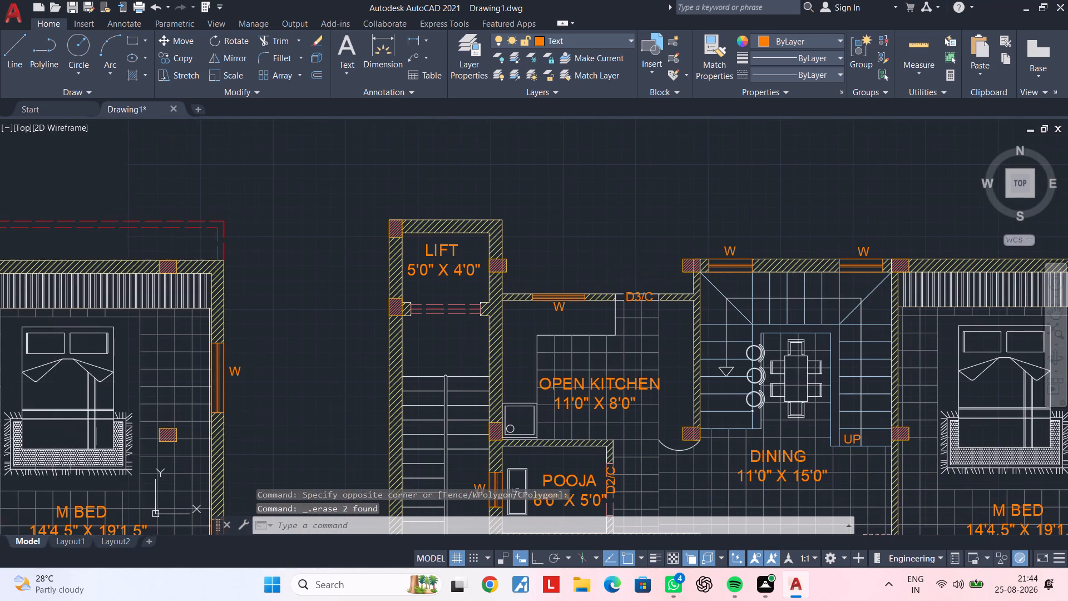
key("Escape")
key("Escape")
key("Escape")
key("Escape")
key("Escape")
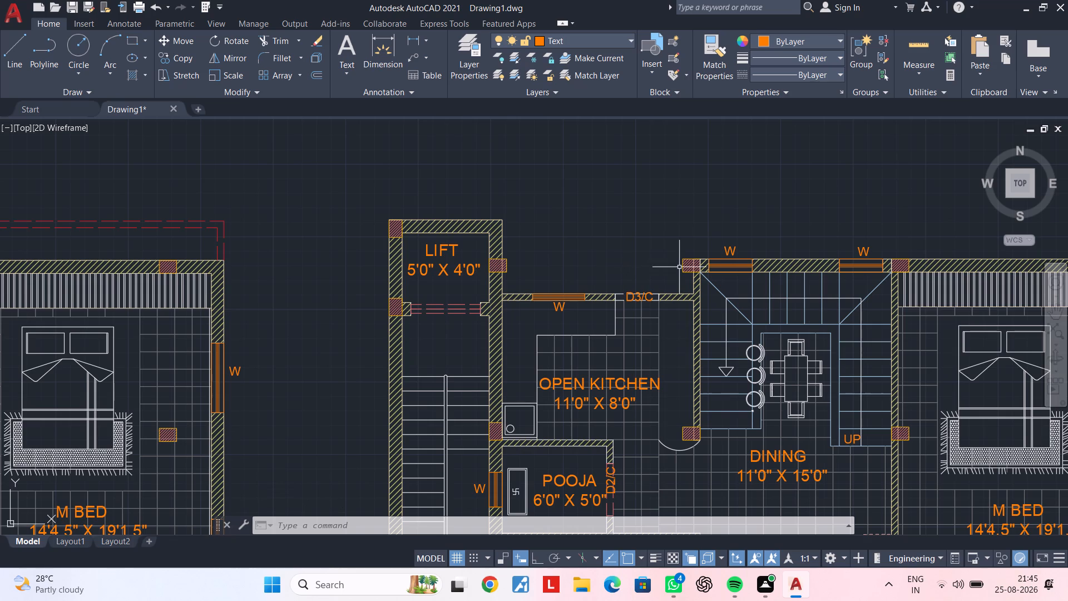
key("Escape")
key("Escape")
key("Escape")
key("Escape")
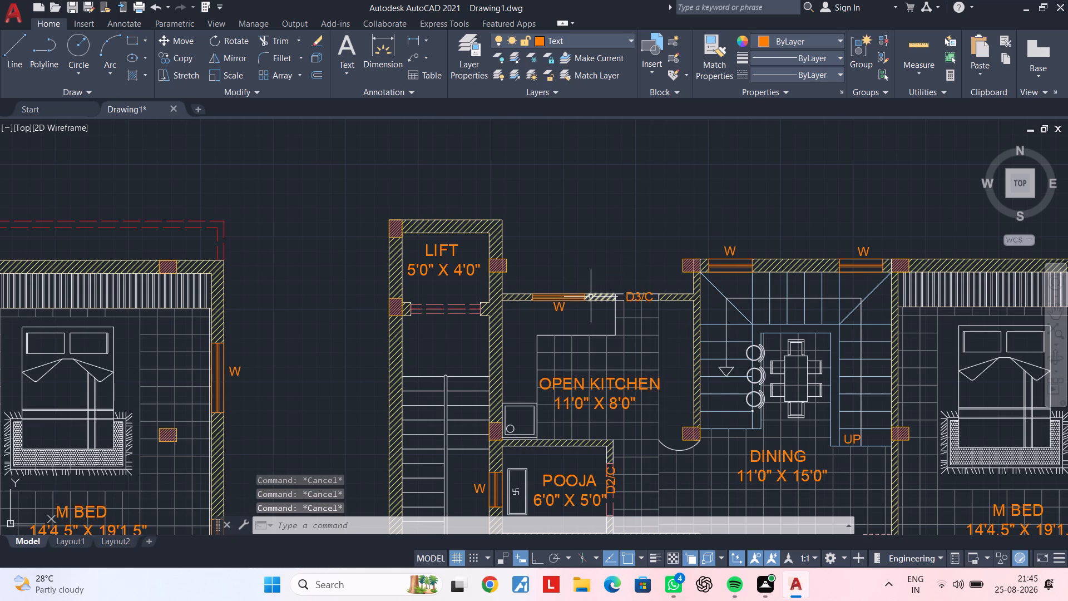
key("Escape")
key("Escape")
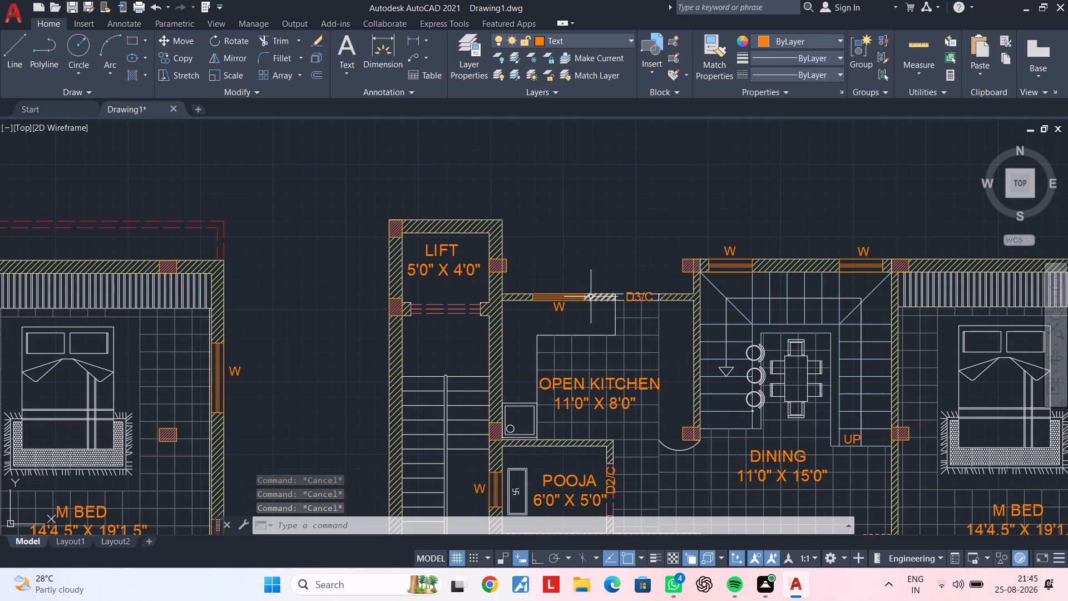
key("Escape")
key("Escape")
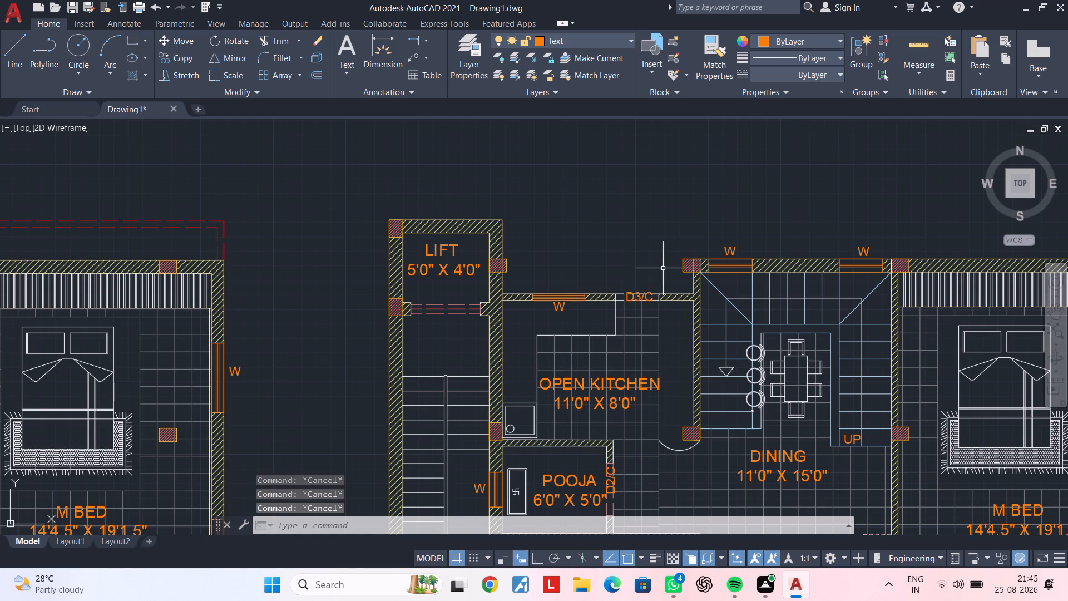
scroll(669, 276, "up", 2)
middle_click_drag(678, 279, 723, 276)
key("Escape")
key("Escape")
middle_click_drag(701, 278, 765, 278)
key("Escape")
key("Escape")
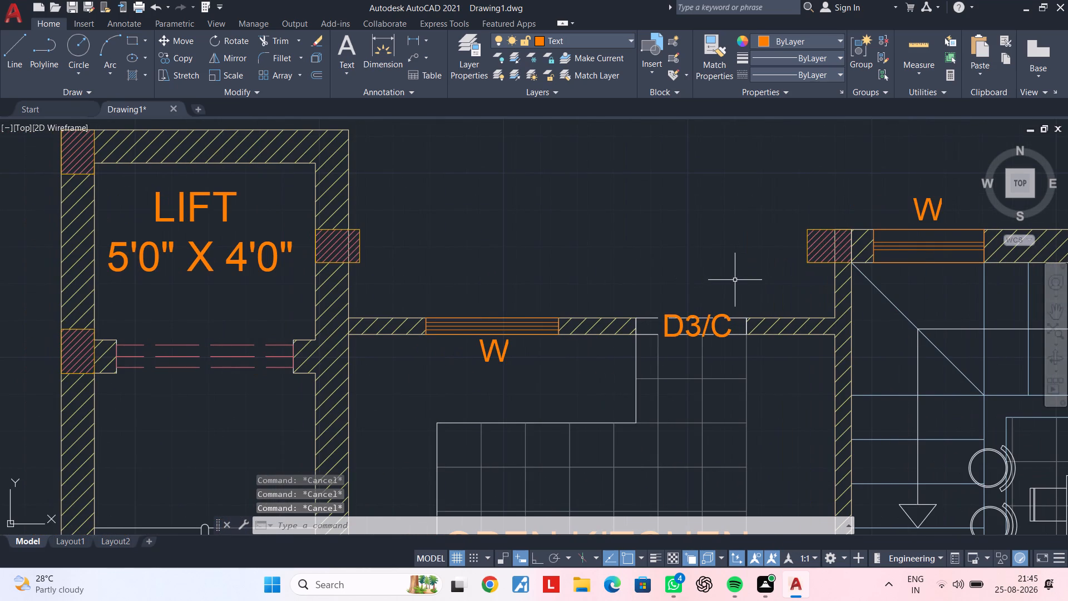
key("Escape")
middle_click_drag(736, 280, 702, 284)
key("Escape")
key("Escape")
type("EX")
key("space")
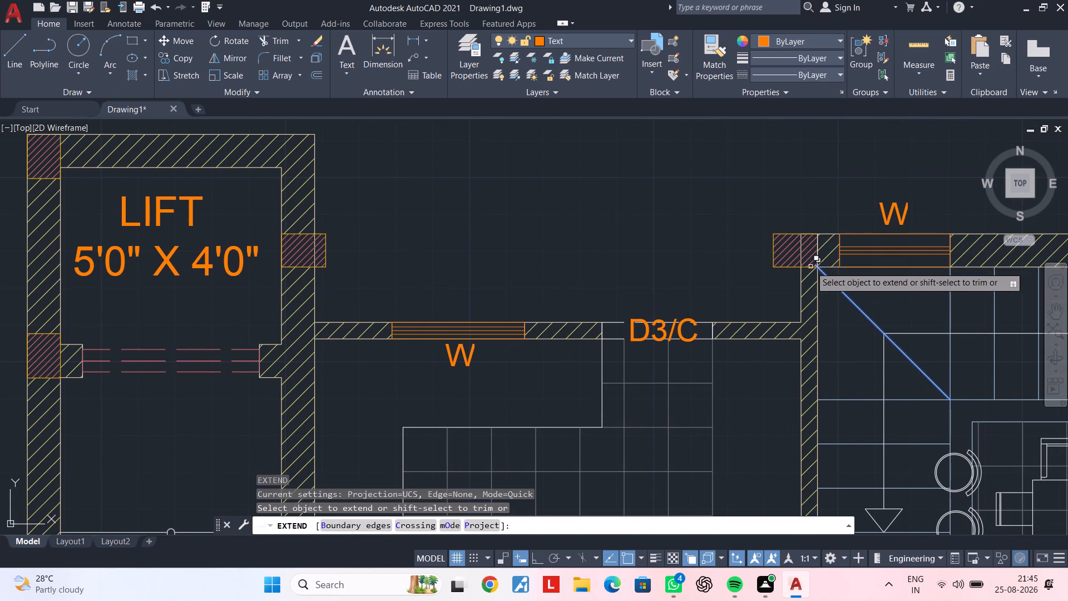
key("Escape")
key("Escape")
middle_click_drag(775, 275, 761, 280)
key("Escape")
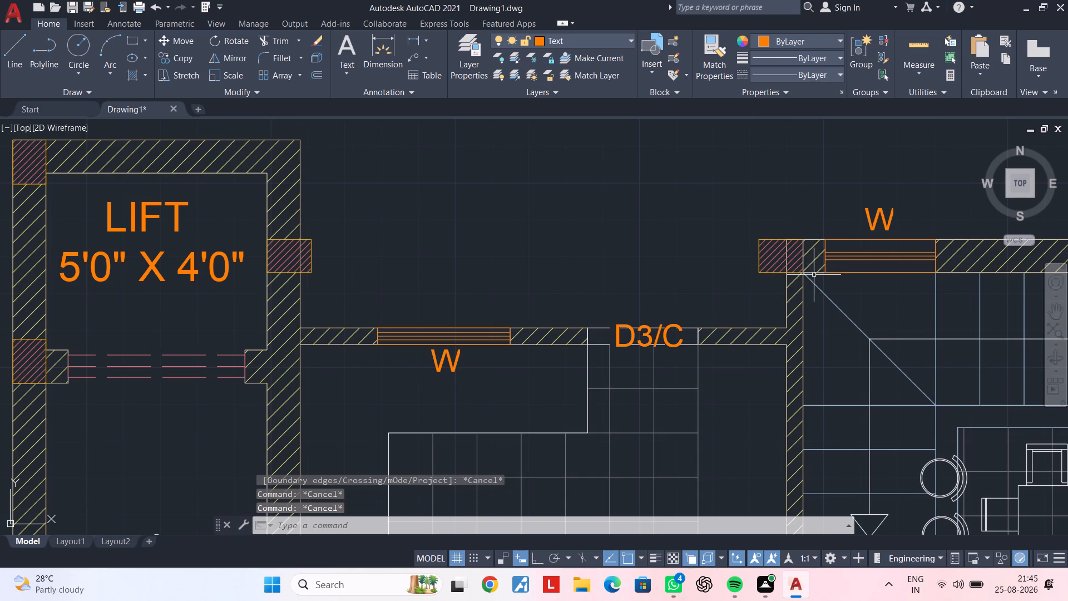
Stretch the inner face line of the stair's top wall across the former Utility area to the lift wall.
left_click(815, 272)
left_click(805, 274)
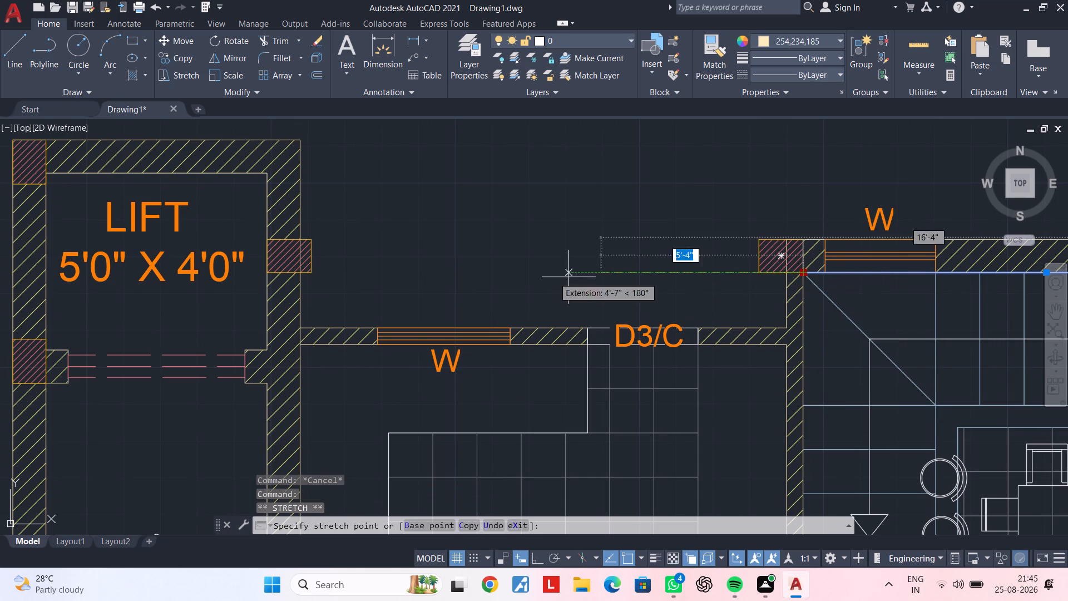
left_click(296, 272)
key("Escape")
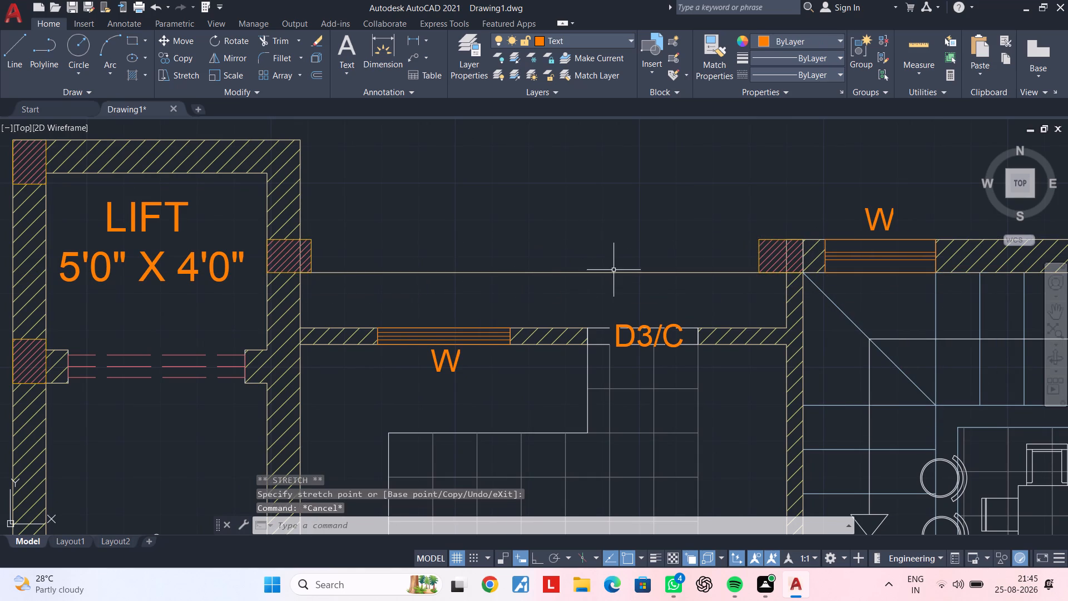
key("space")
key("Escape")
key("Escape")
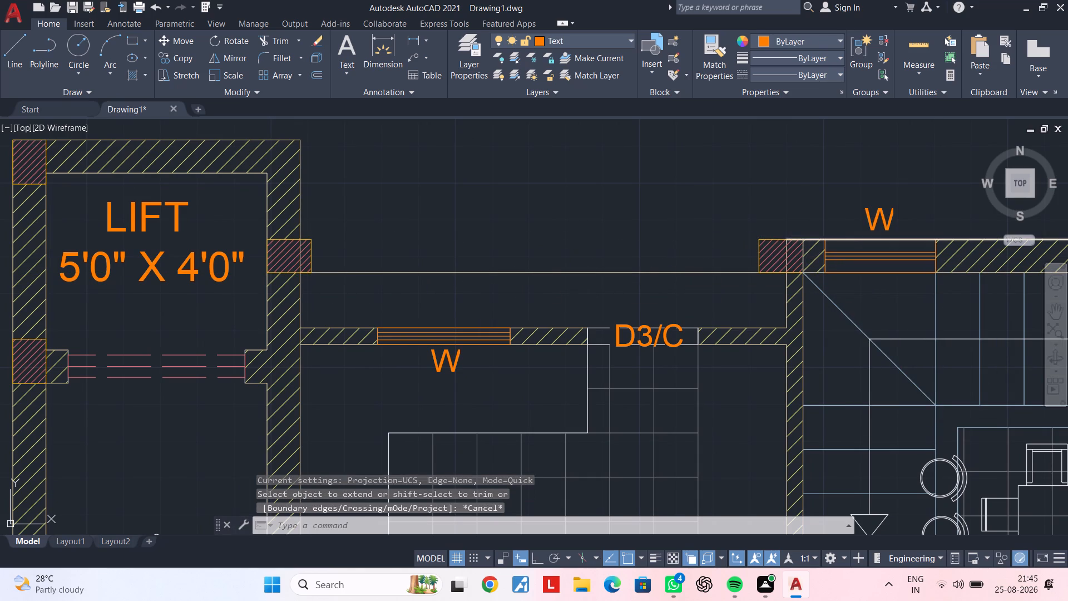
Stretch the outer face line of the same top wall across the former Utility area to the lift wall.
left_click(815, 239)
left_click(790, 240)
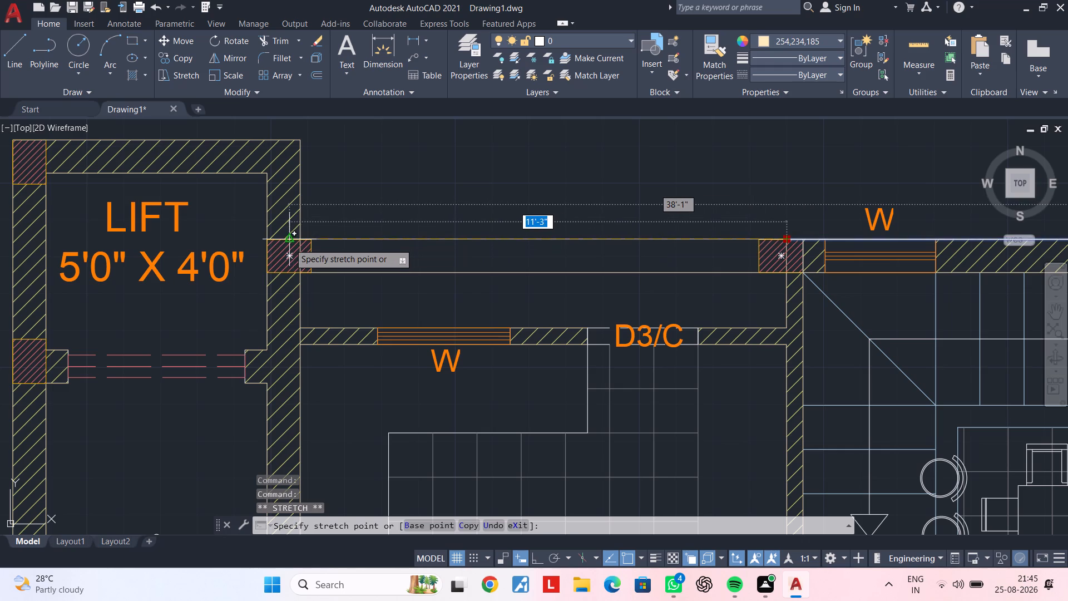
left_click(299, 243)
key("Escape")
key("Escape")
middle_click_drag(464, 270, 488, 264)
key("Escape")
key("Escape")
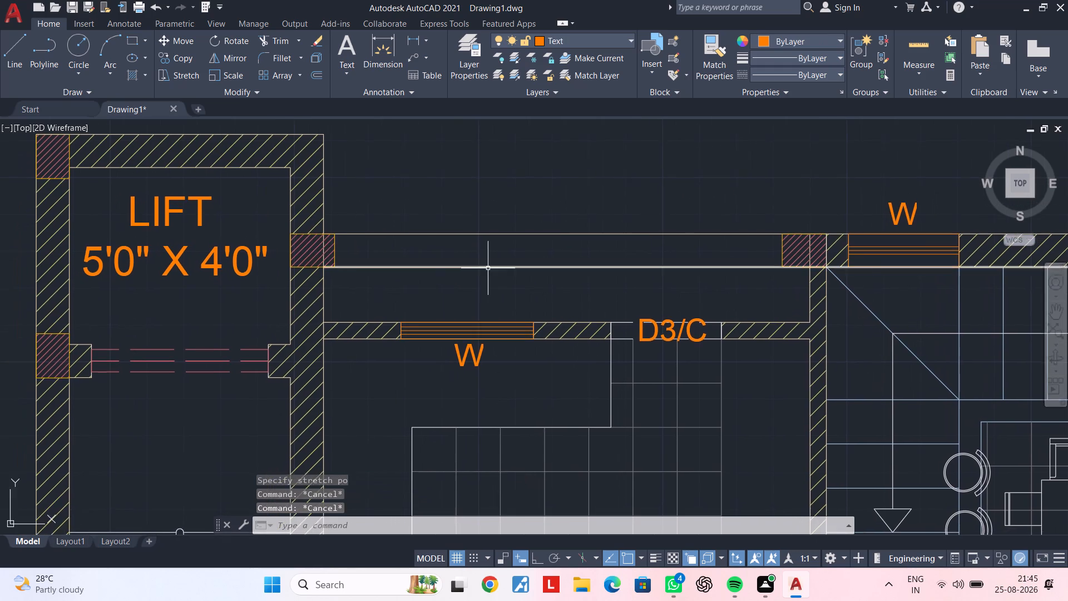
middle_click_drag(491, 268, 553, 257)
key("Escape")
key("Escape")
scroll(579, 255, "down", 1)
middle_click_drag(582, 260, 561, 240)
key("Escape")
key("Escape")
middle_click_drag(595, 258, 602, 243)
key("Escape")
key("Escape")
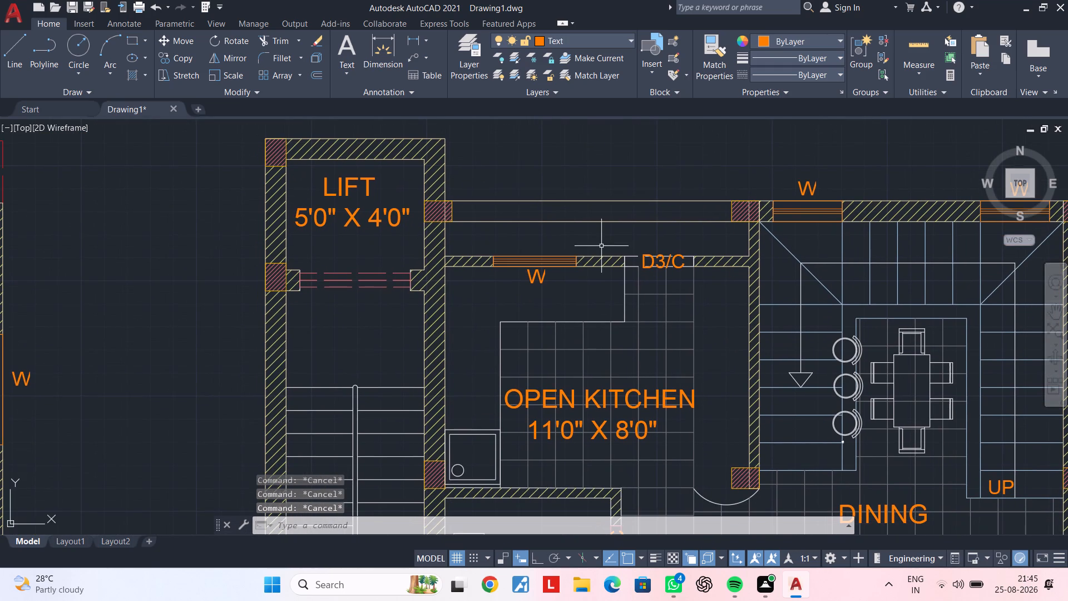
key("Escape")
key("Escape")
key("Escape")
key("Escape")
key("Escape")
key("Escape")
Erase the two face lines of the wall between the kitchen and former Utility, plus the hatch piece beside the lift wall.
middle_click_drag(604, 253, 624, 235)
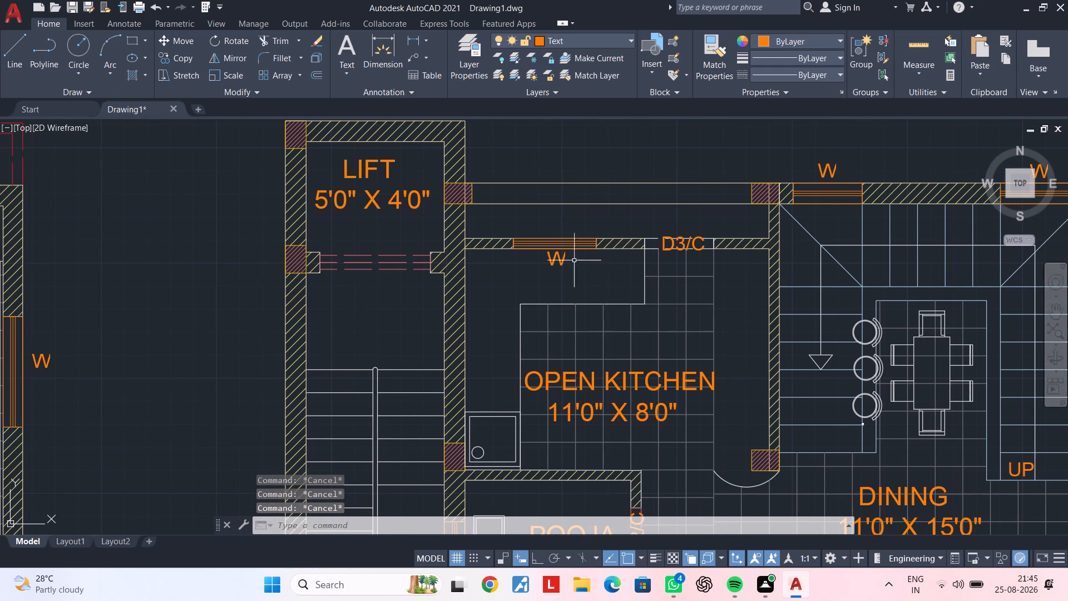
left_click(508, 268)
left_click(498, 236)
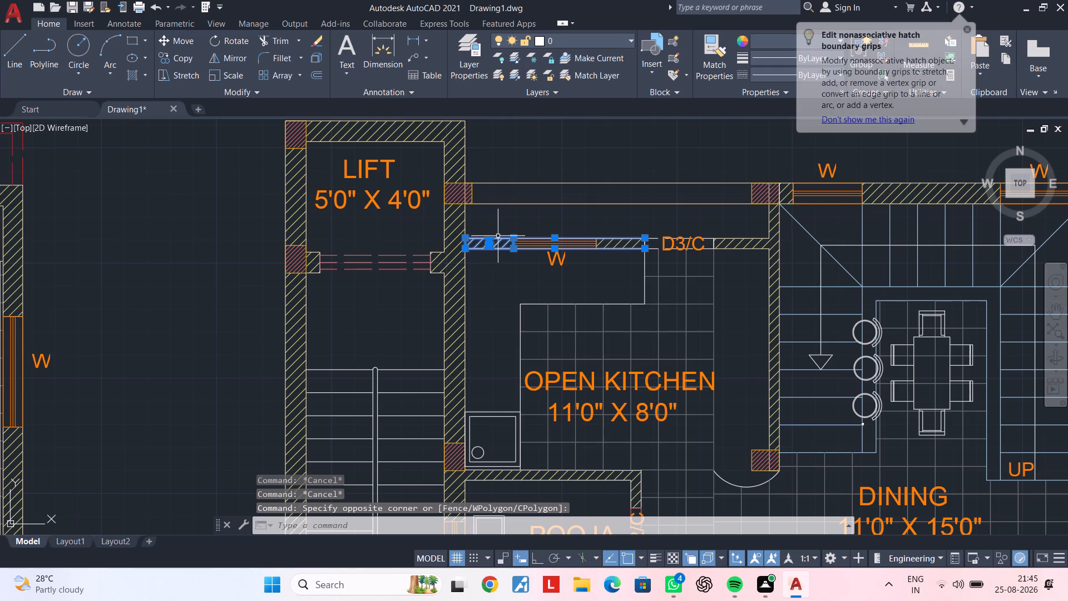
key("Delete")
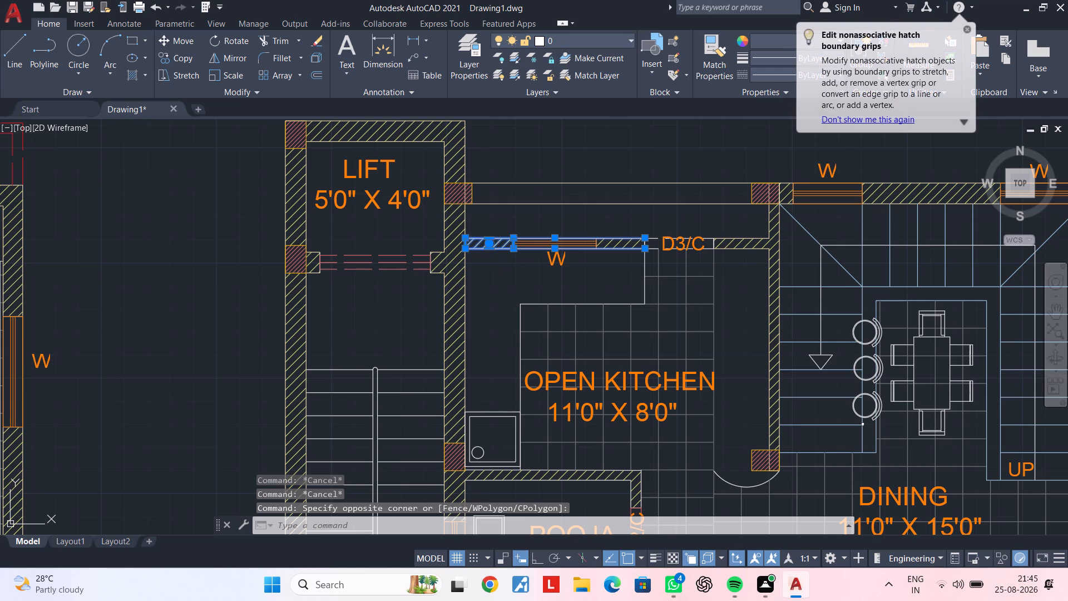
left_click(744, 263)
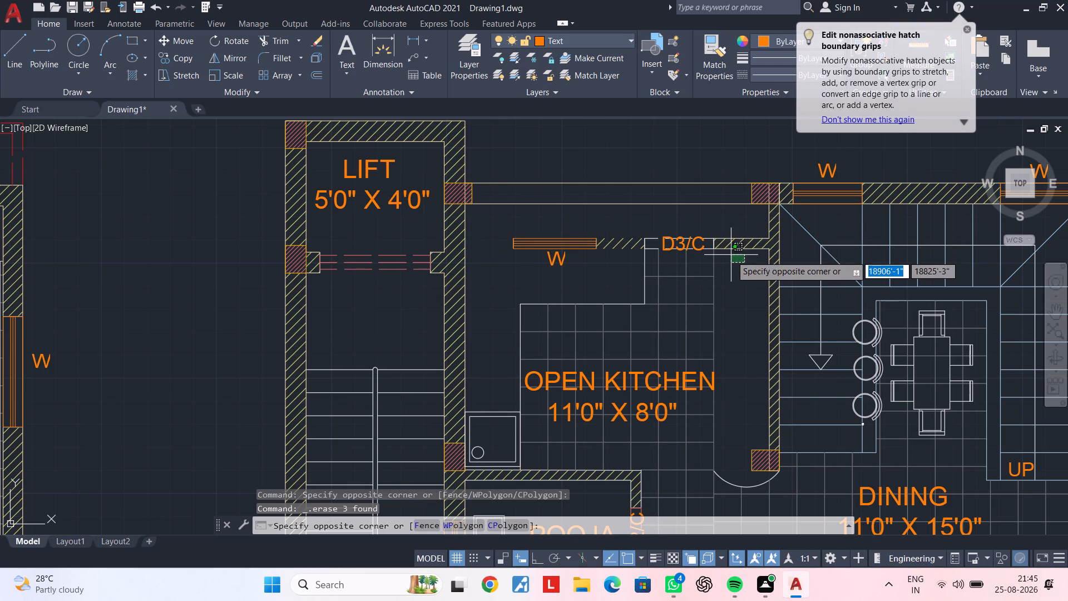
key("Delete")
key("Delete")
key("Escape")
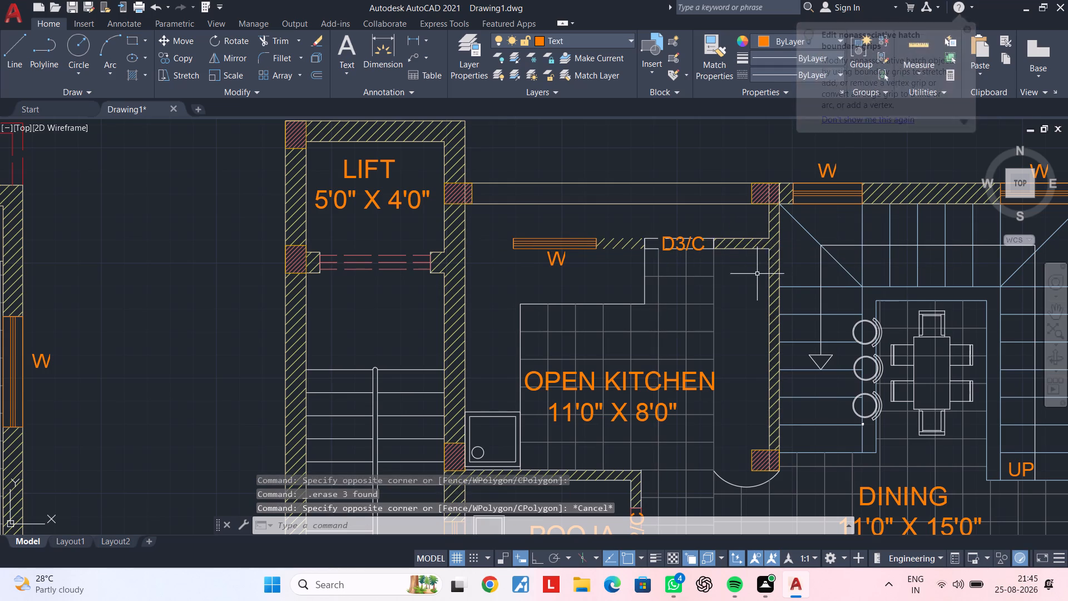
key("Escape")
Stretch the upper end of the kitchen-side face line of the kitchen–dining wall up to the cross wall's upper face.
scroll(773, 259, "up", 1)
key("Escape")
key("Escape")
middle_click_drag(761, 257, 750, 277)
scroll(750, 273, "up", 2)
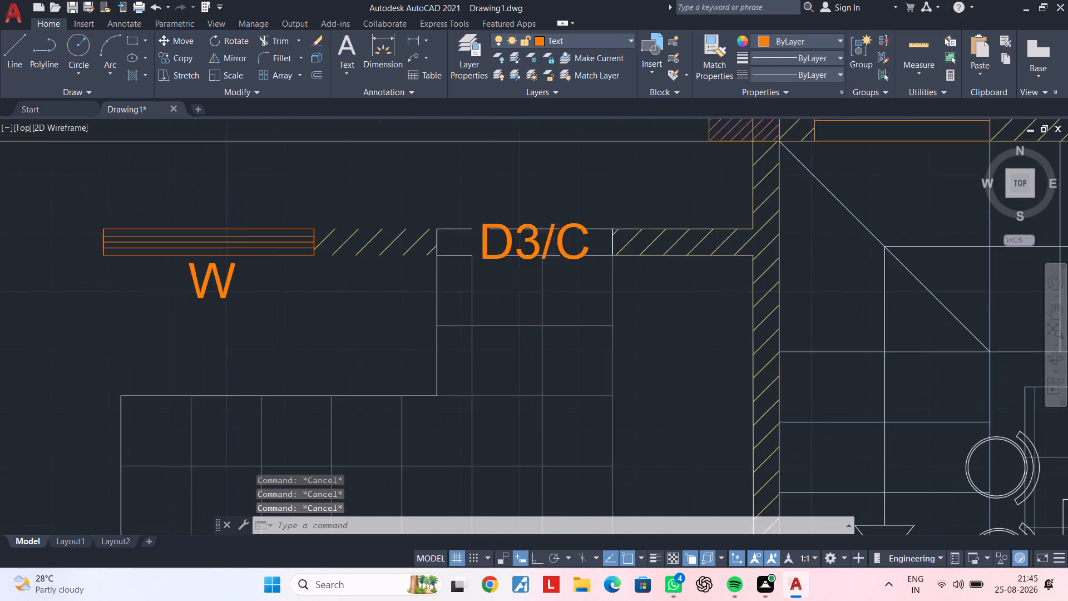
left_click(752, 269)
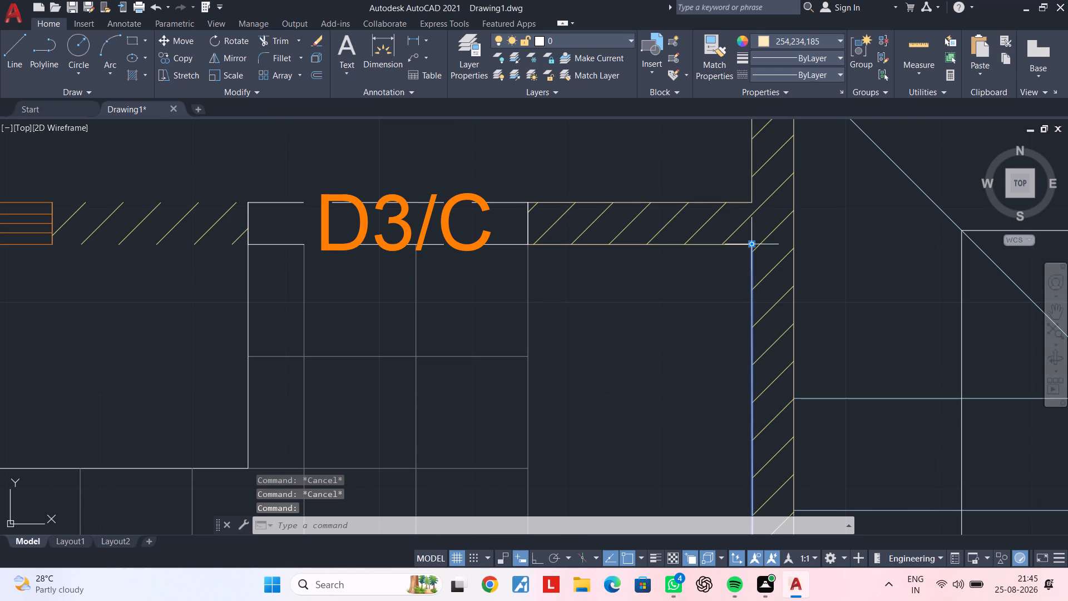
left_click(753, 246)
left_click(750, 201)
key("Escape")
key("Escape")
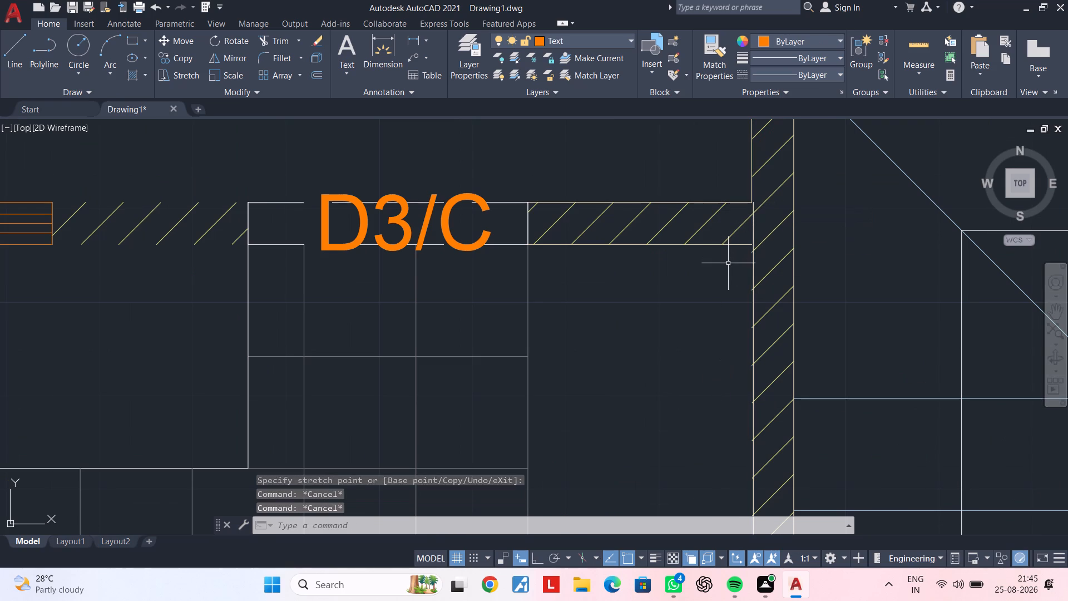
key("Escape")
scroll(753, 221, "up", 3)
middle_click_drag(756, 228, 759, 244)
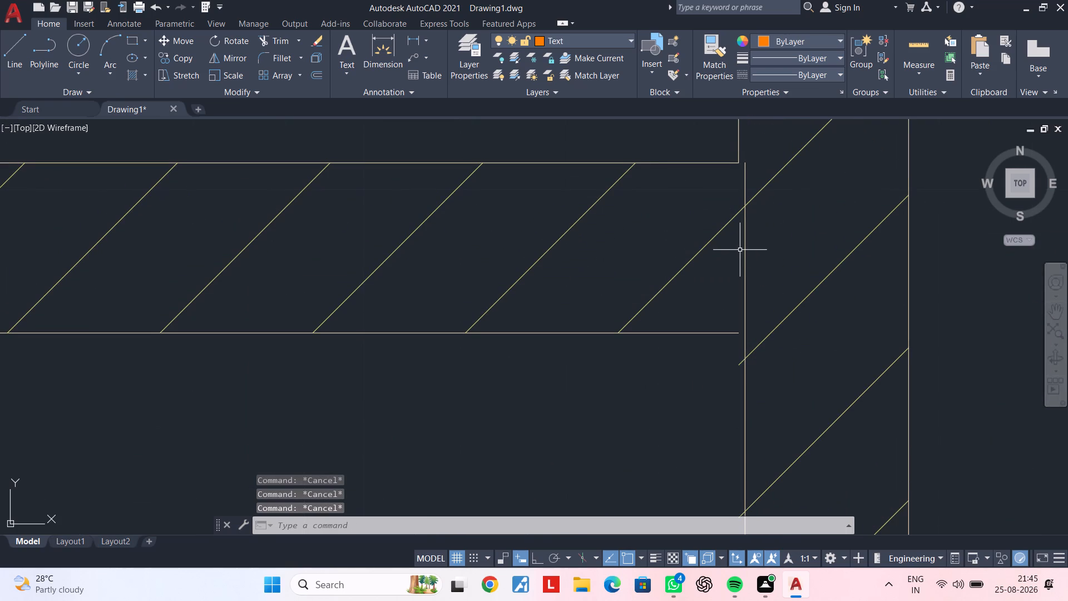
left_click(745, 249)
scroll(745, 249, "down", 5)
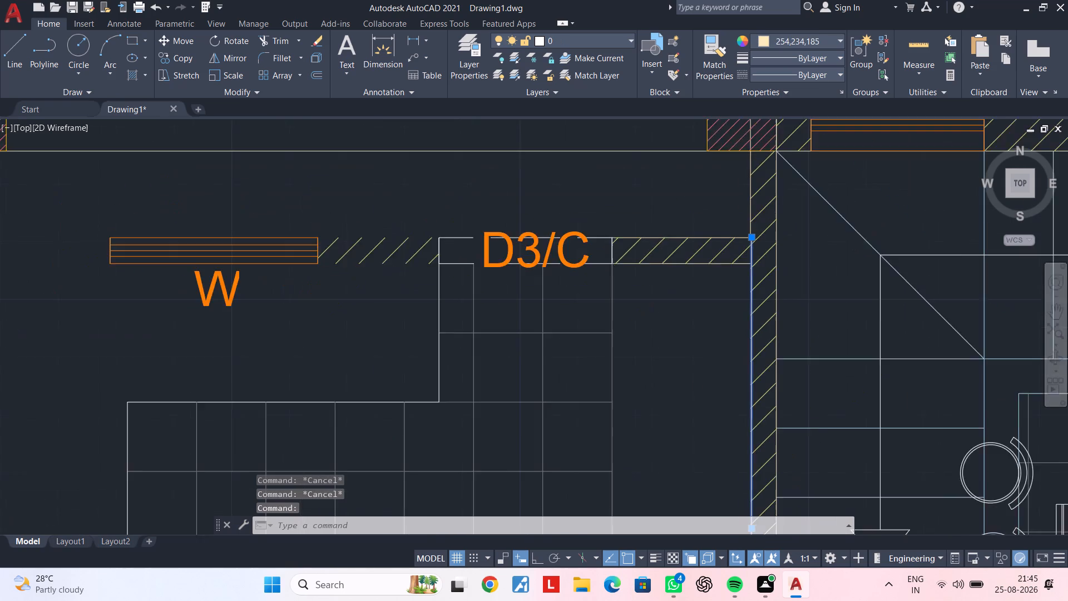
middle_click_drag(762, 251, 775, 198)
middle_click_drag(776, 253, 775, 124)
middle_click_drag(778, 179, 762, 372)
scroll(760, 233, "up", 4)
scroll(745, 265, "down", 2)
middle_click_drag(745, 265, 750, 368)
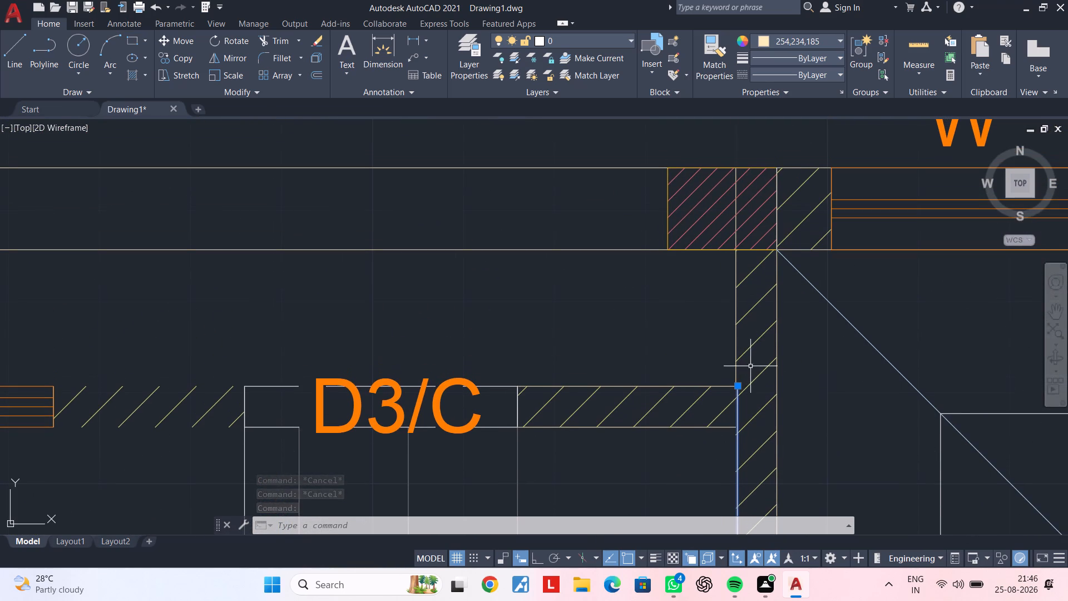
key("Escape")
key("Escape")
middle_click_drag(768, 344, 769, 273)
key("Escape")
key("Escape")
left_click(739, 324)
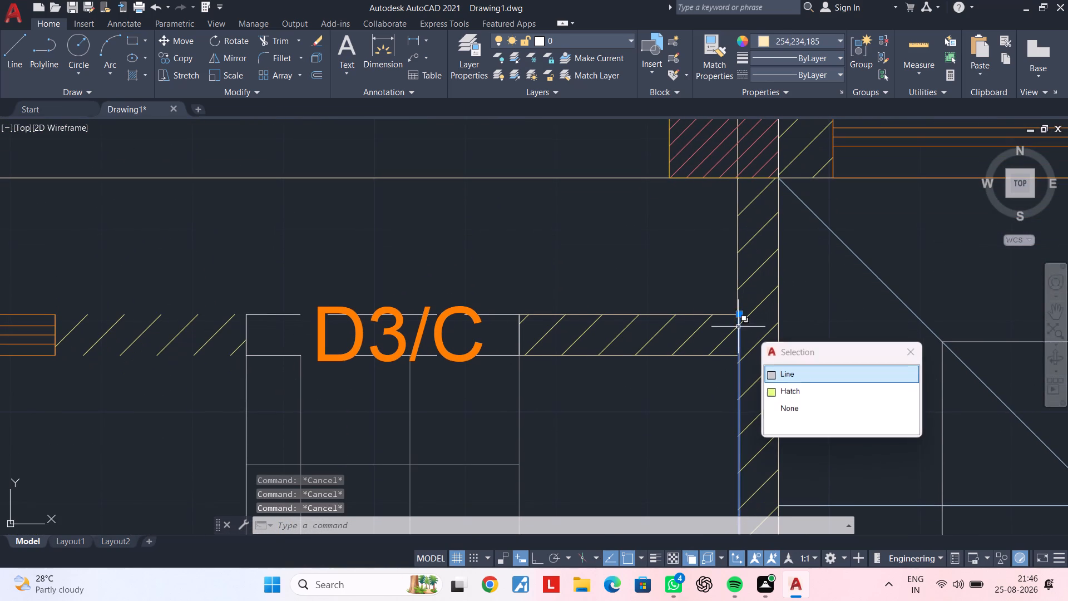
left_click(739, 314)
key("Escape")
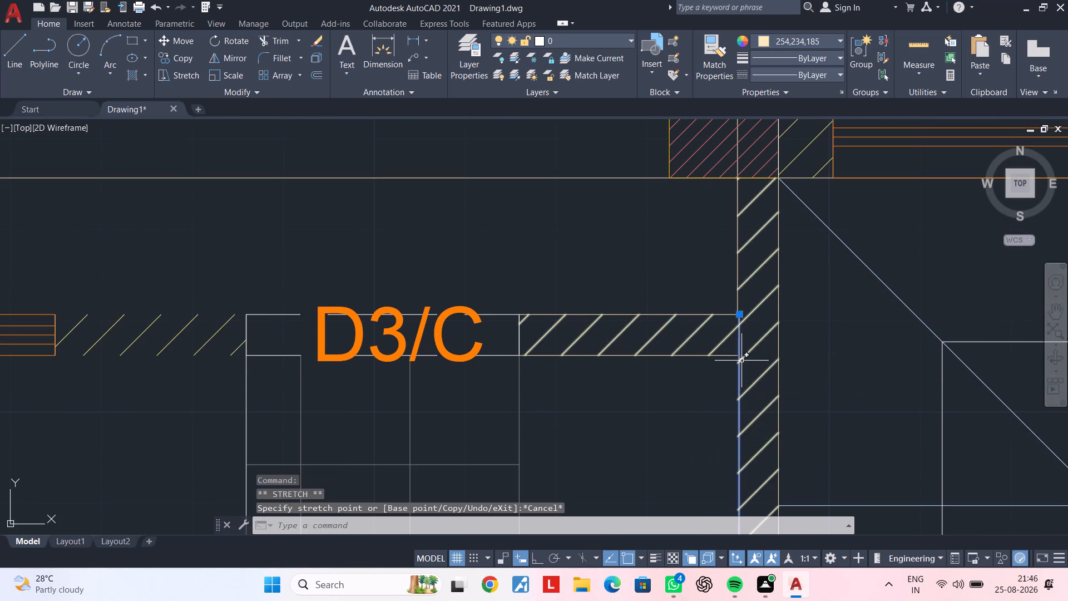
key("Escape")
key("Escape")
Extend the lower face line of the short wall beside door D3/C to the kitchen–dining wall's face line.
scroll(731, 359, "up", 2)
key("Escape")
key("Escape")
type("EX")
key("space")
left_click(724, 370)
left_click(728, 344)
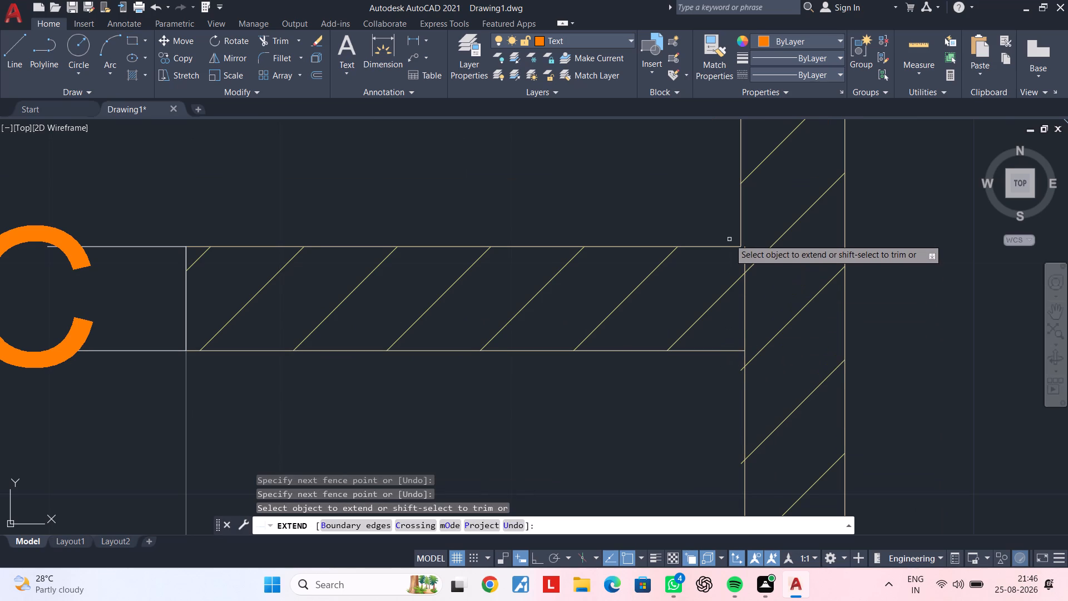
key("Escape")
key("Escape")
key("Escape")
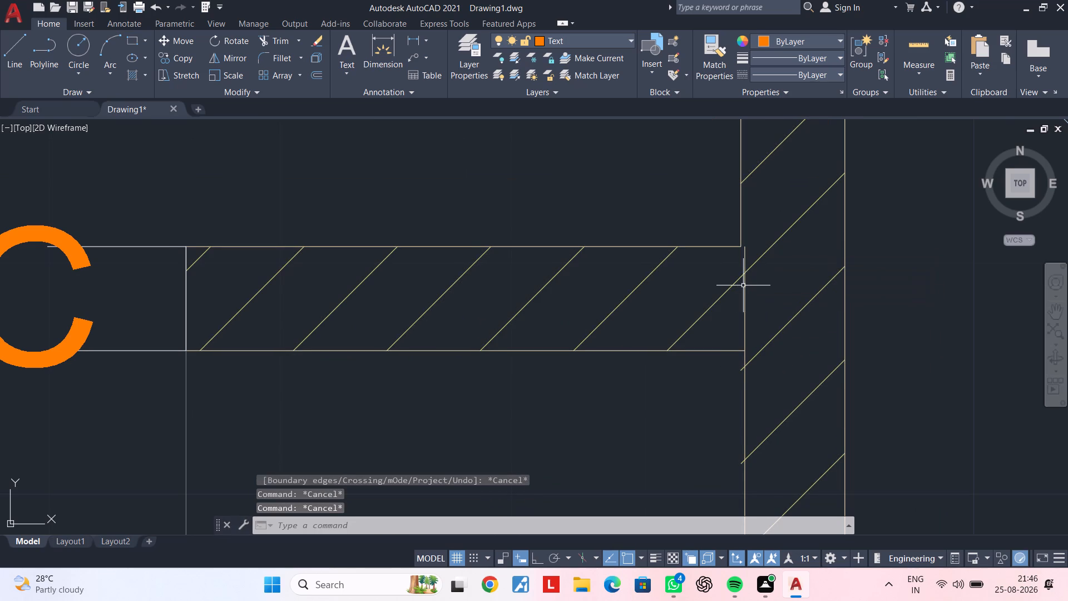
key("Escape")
Examine the matching kitchen–dining wall junction in the original plan and compare it with the copied plan.
scroll(752, 303, "down", 2)
middle_click_drag(754, 300, 784, 217)
scroll(793, 259, "down", 2)
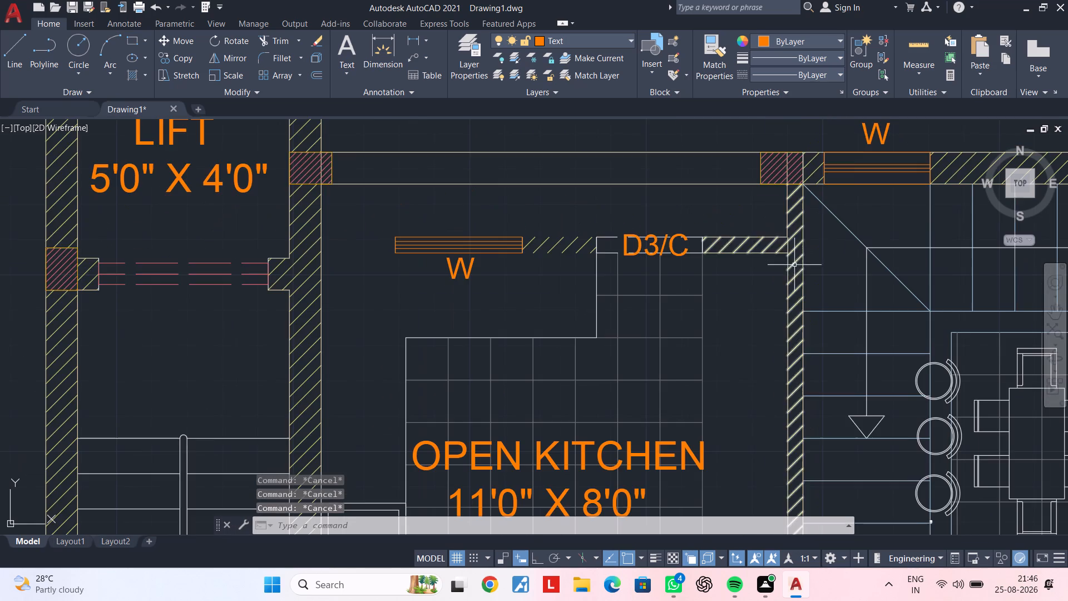
middle_click_drag(771, 300, 779, 238)
scroll(790, 270, "down", 2)
middle_click_drag(790, 274, 751, 270)
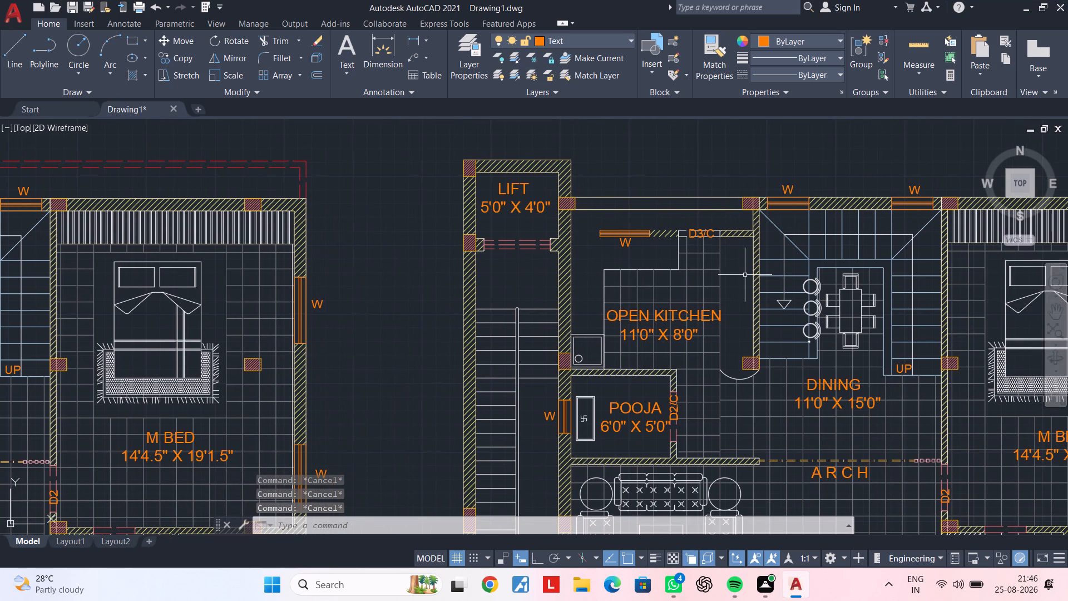
middle_click_drag(751, 275, 1010, 251)
scroll(125, 193, "up", 2)
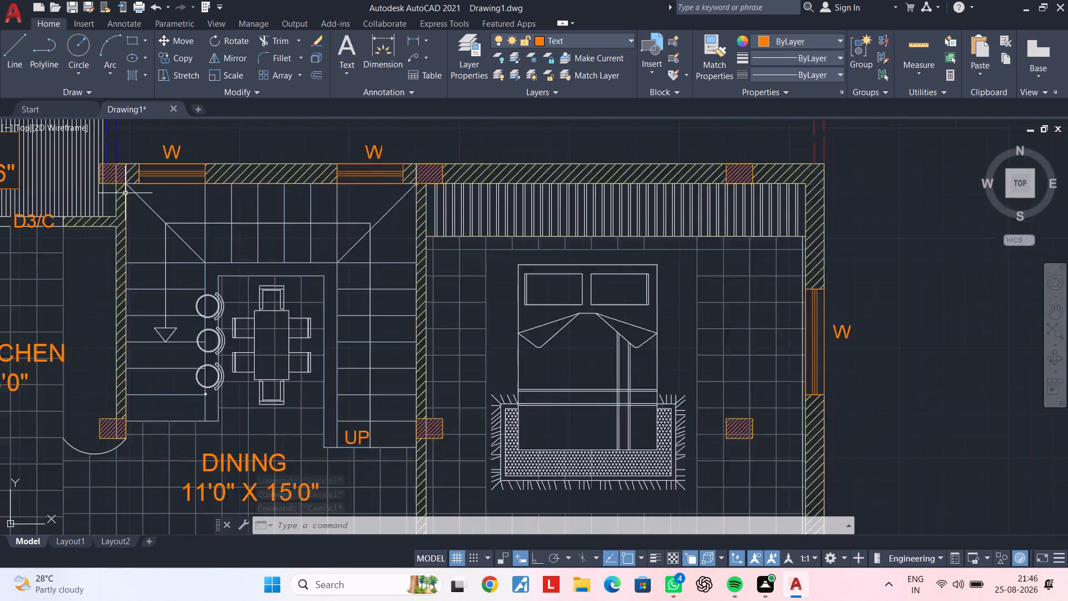
middle_click_drag(122, 193, 284, 216)
scroll(271, 240, "up", 3)
scroll(276, 256, "down", 2)
scroll(269, 244, "up", 3)
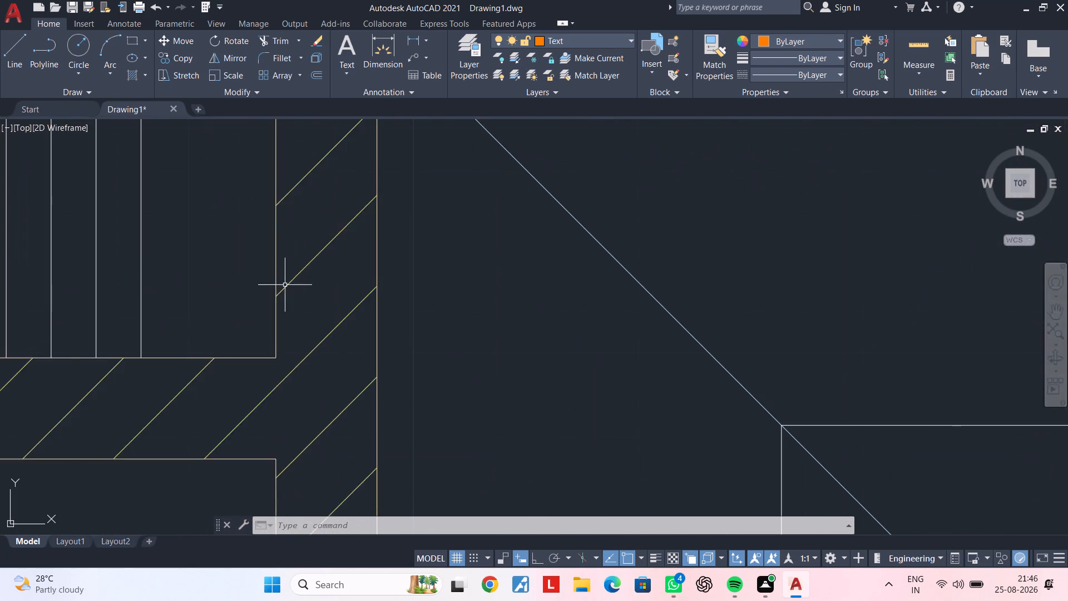
middle_click_drag(288, 276, 303, 214)
scroll(280, 343, "up", 4)
scroll(329, 368, "down", 1)
middle_click_drag(343, 344, 414, 154)
scroll(376, 278, "up", 3)
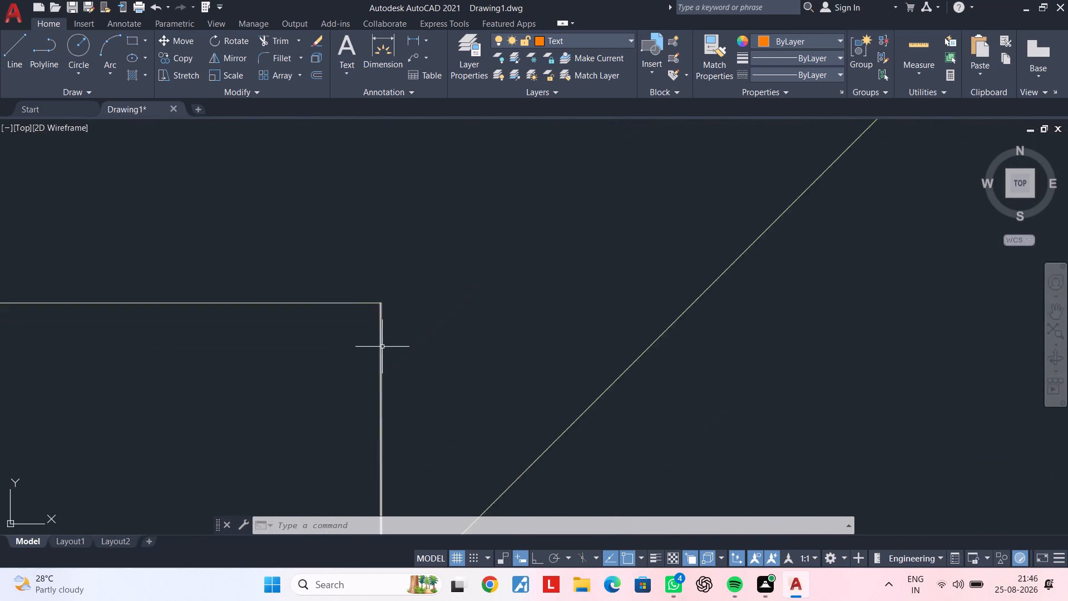
scroll(382, 347, "up", 1)
scroll(385, 280, "up", 4)
scroll(326, 247, "up", 5)
scroll(332, 269, "down", 15)
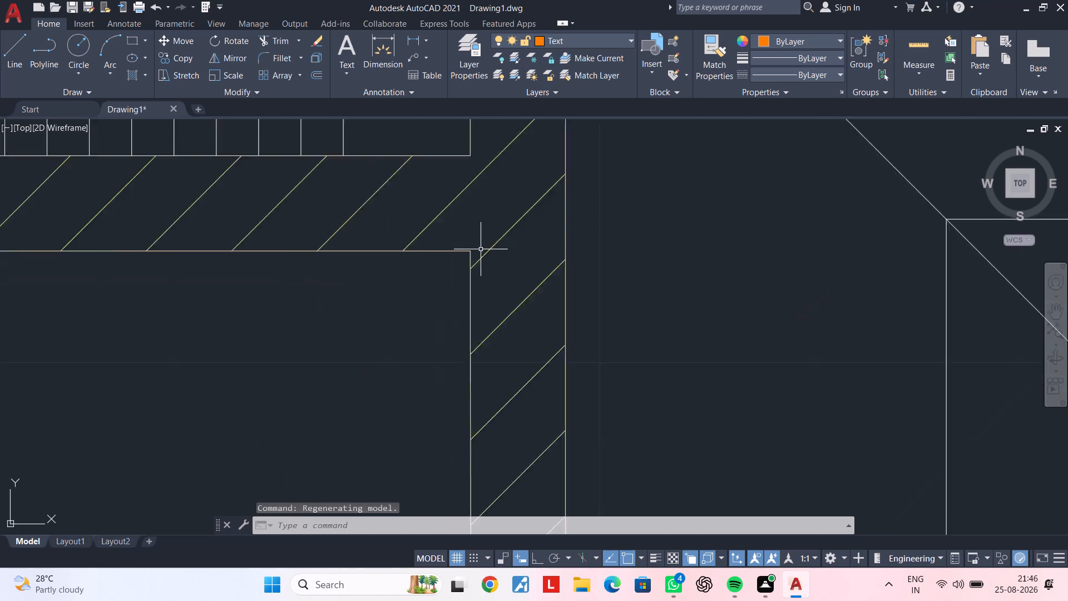
scroll(481, 249, "down", 7)
middle_click_drag(540, 252, 363, 295)
middle_click_drag(674, 276, 244, 263)
middle_click_drag(497, 265, 393, 269)
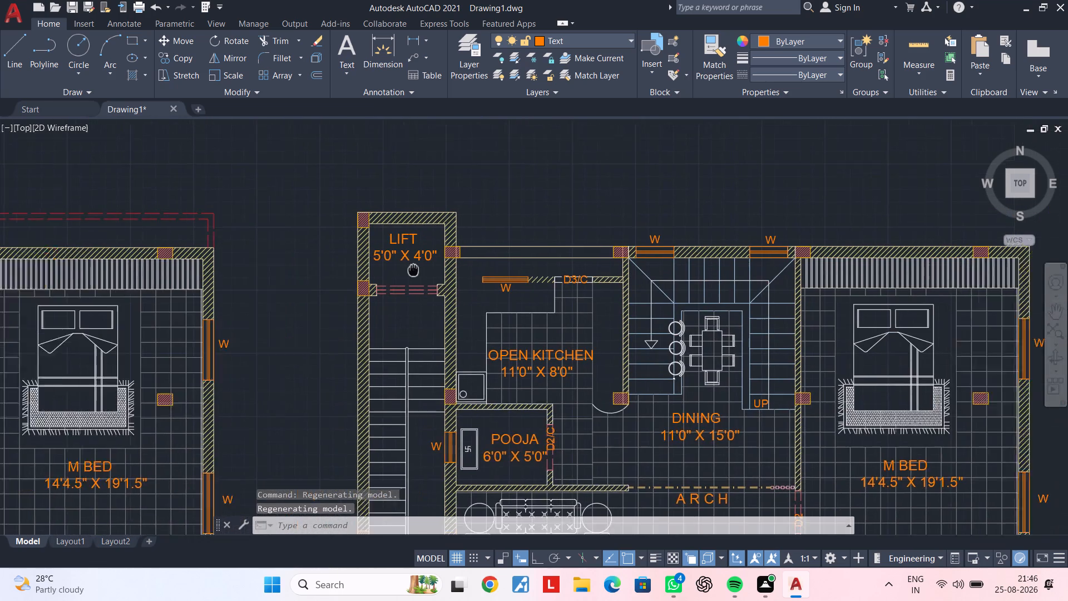
middle_click_drag(393, 269, 323, 266)
scroll(449, 265, "up", 2)
middle_click_drag(541, 267, 440, 268)
middle_click_drag(517, 267, 536, 264)
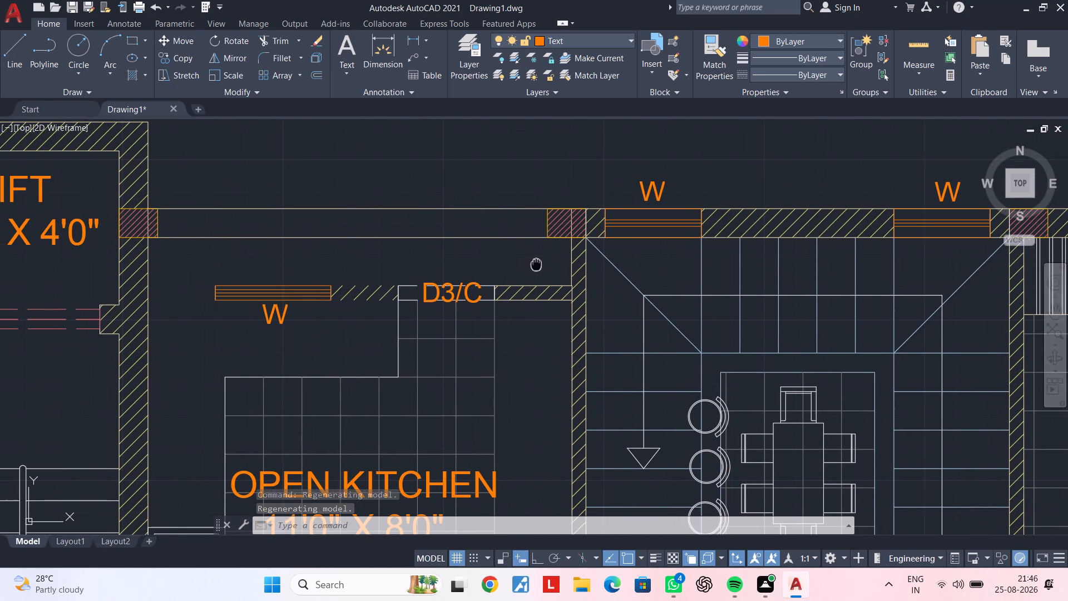
middle_click_drag(536, 264, 538, 264)
middle_click_drag(545, 264, 571, 223)
middle_click_drag(574, 273, 604, 309)
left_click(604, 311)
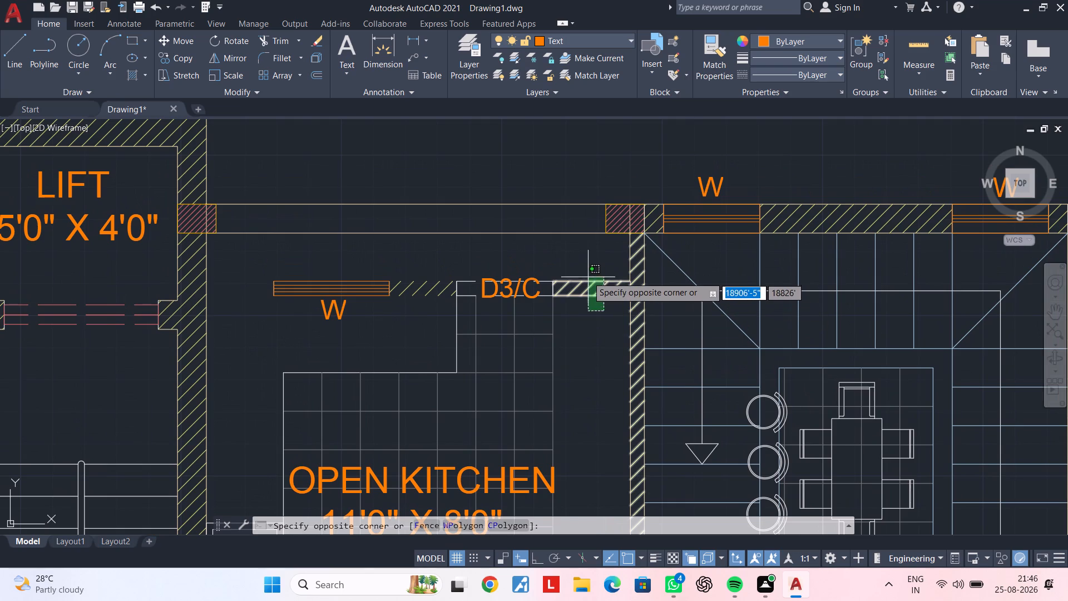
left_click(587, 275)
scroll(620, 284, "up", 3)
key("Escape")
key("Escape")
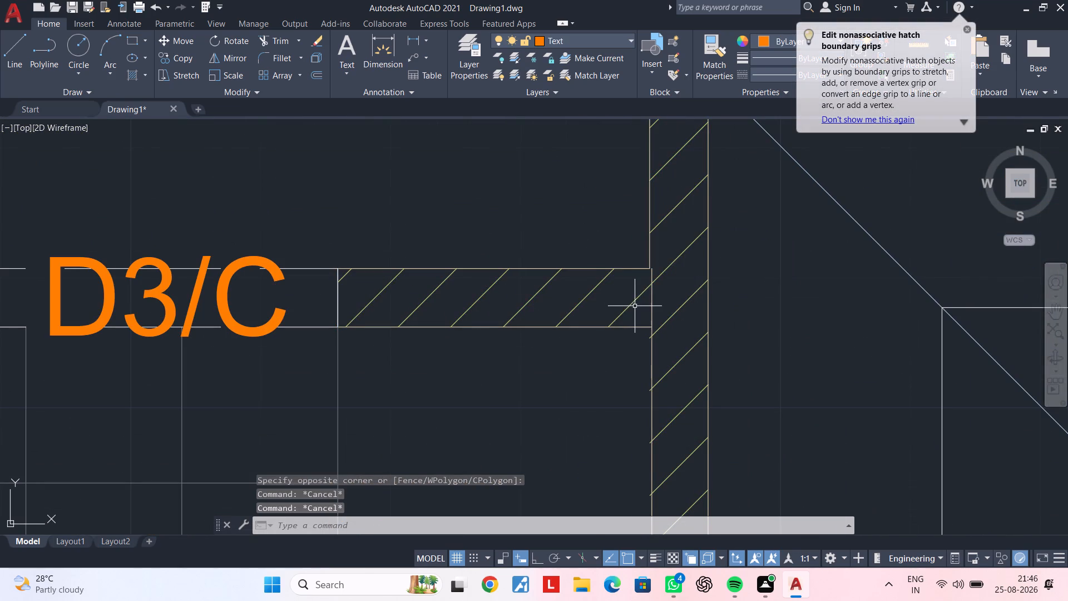
Erase the misaligned kitchen-side face line of the kitchen–dining wall below the D3/C cross wall.
middle_click_drag(636, 306, 620, 315)
scroll(635, 299, "up", 1)
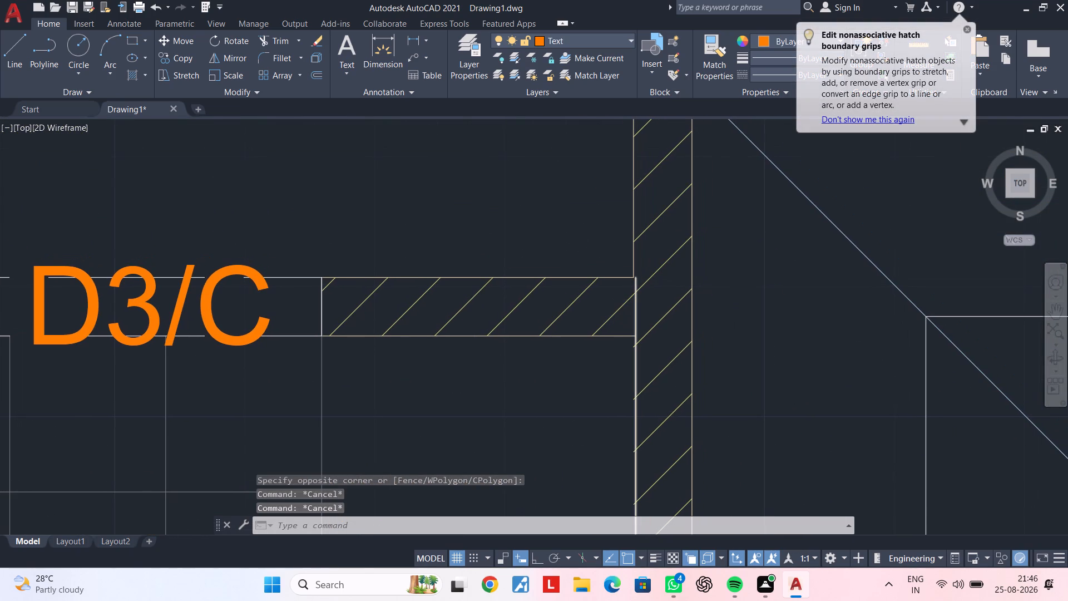
left_click(634, 300)
key("Delete")
Stretch the upper kitchen-side face line of the kitchen–dining wall straight down to the column, with Ortho on.
scroll(629, 300, "down", 2)
middle_click_drag(644, 289, 669, 267)
left_click(656, 250)
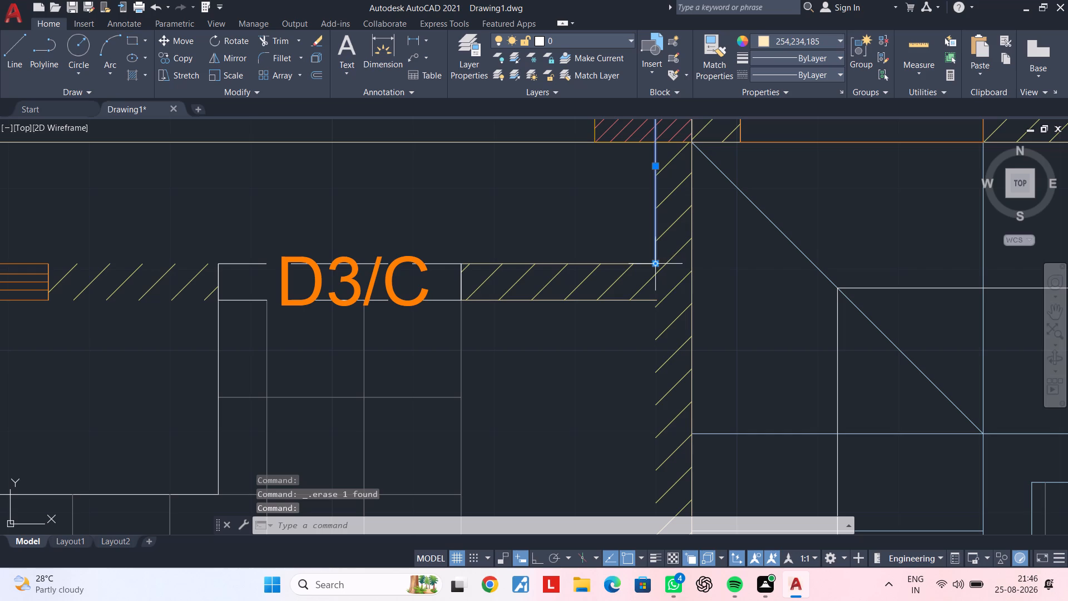
left_click(657, 266)
middle_click_drag(665, 367, 656, 86)
scroll(678, 398, "down", 1)
middle_click_drag(668, 384, 613, 177)
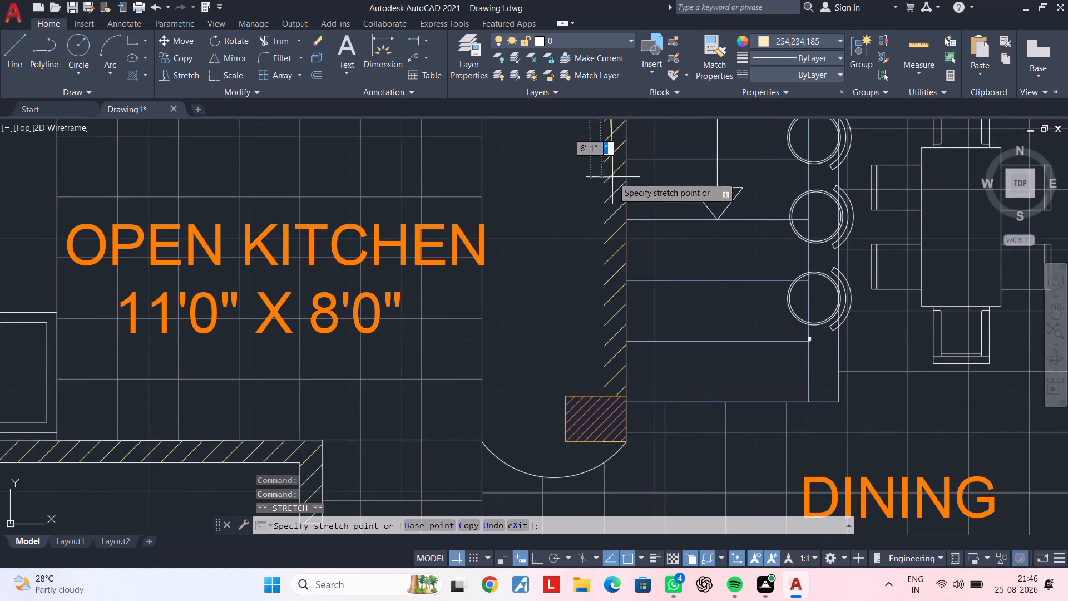
scroll(601, 396, "up", 2)
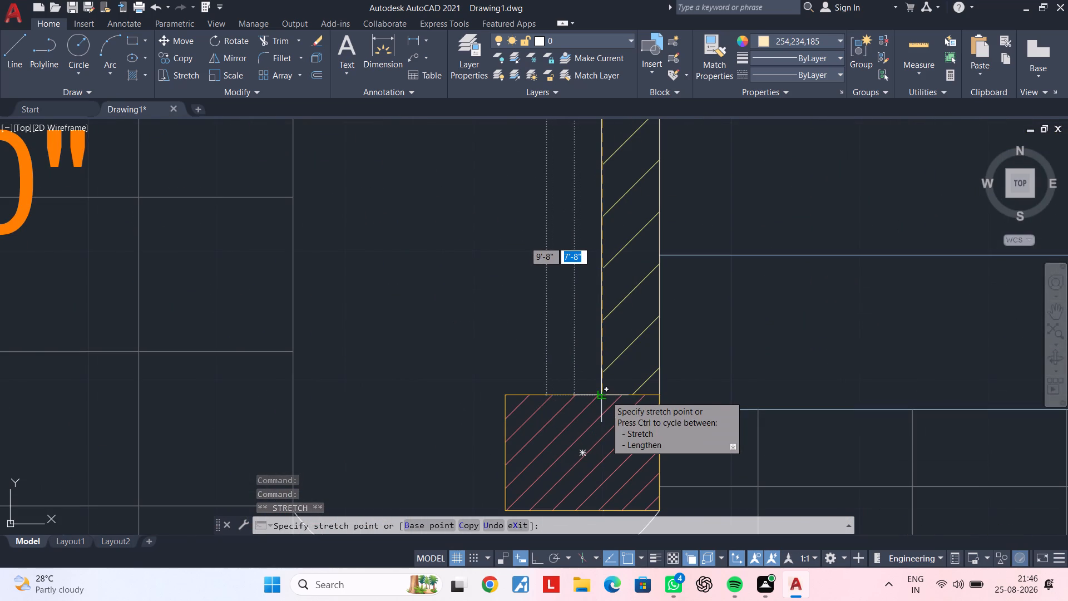
left_click(534, 561)
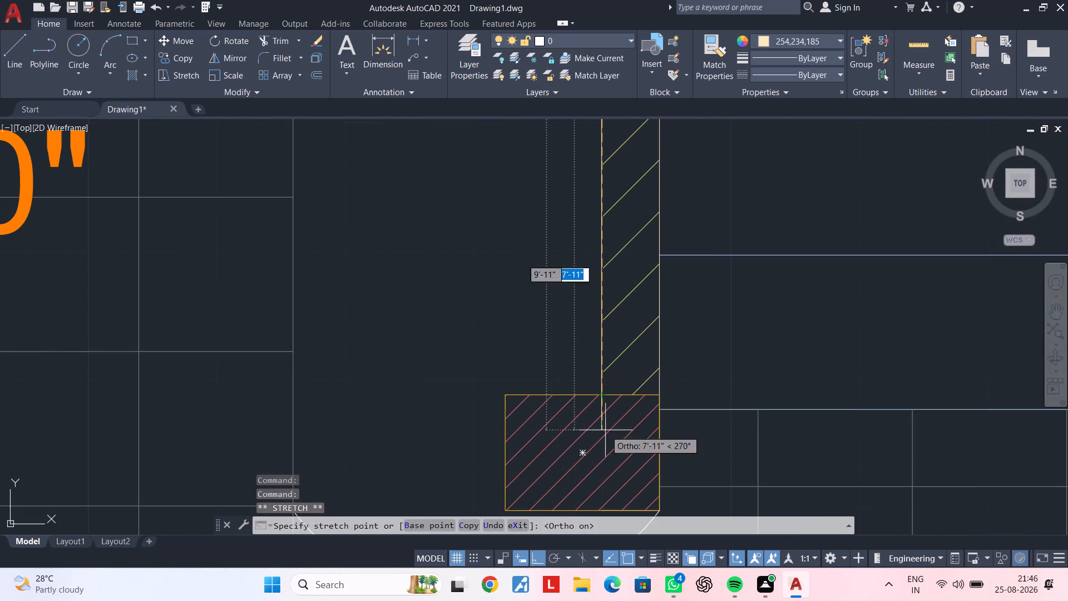
left_click(602, 392)
key("Escape")
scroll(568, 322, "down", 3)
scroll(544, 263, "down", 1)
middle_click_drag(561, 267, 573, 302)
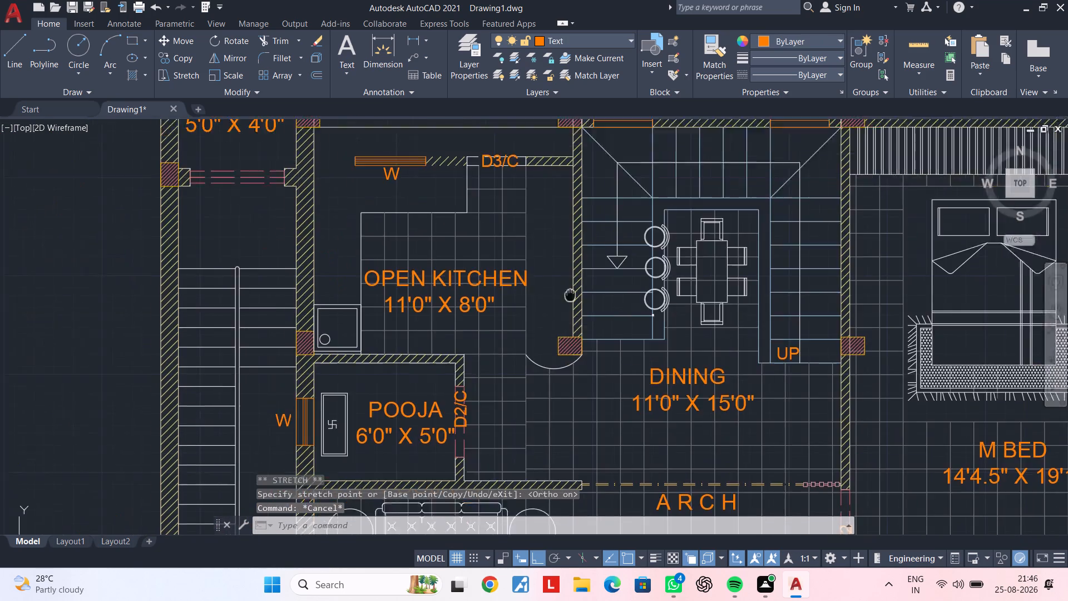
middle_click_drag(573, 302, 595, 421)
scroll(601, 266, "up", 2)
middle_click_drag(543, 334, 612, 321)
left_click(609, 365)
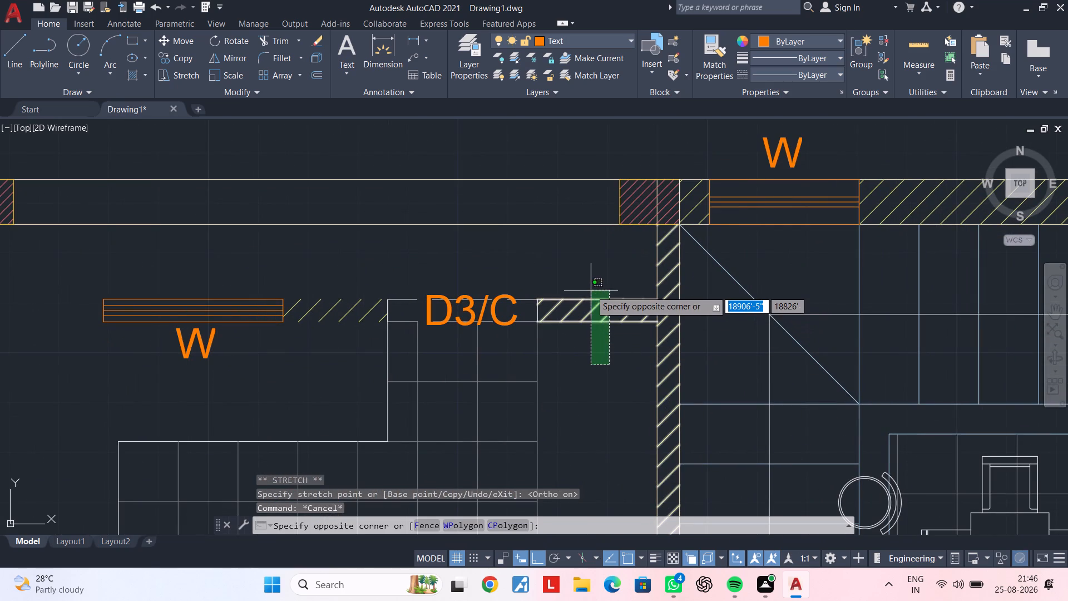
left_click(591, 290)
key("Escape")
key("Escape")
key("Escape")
Trim away both face lines of the short wall between door D3/C and the kitchen–dining wall.
type("TR")
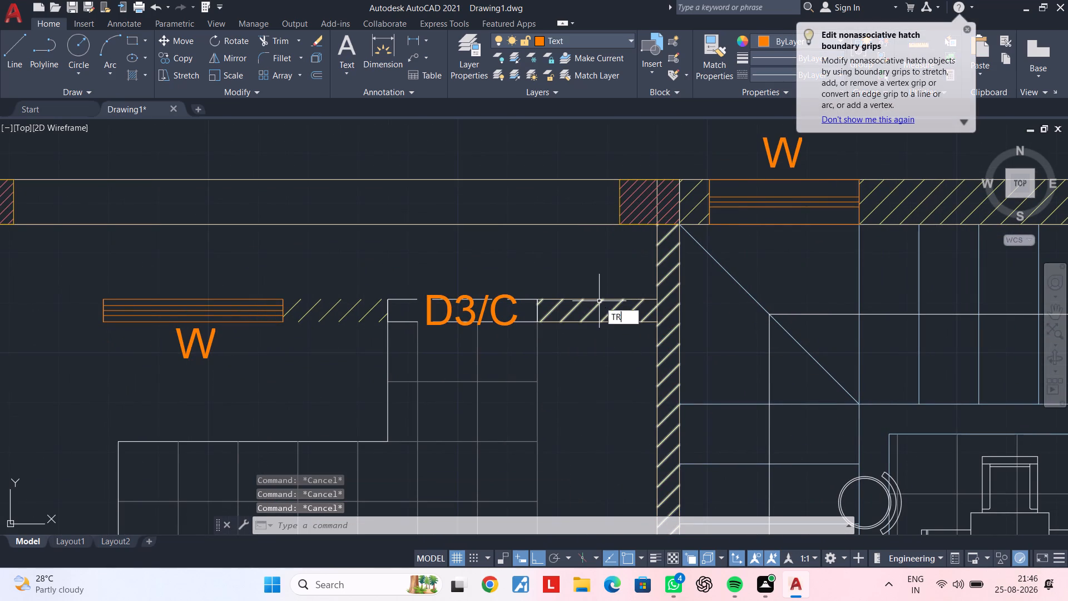
key("space")
left_click(611, 290)
left_click(604, 351)
key("Escape")
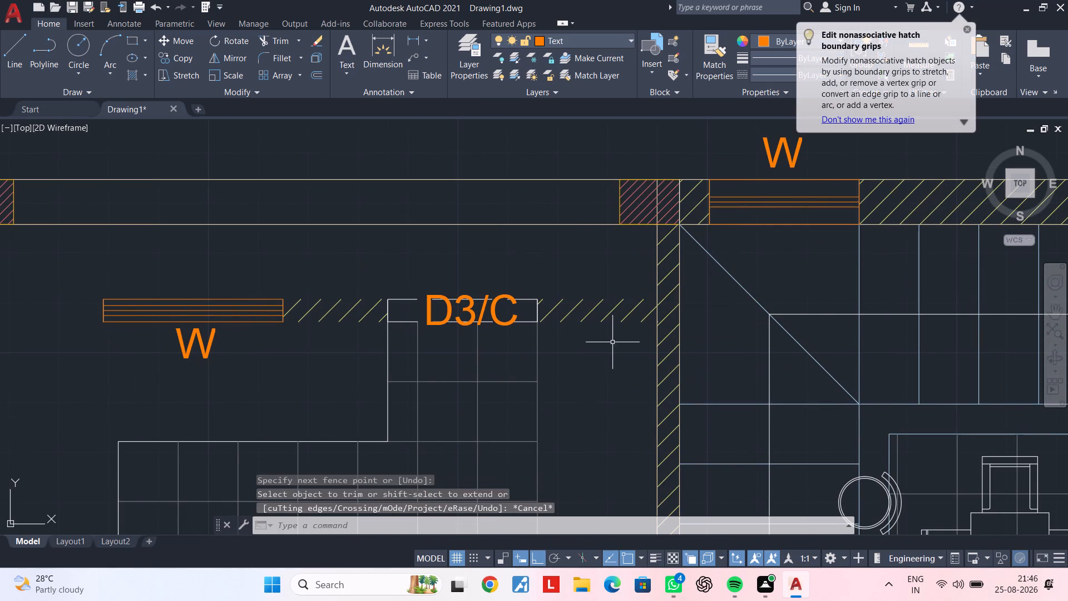
key("Escape")
Erase the wall hatch filling the short wall beside door D3/C and the kitchen–dining wall.
left_click(629, 336)
left_click(601, 295)
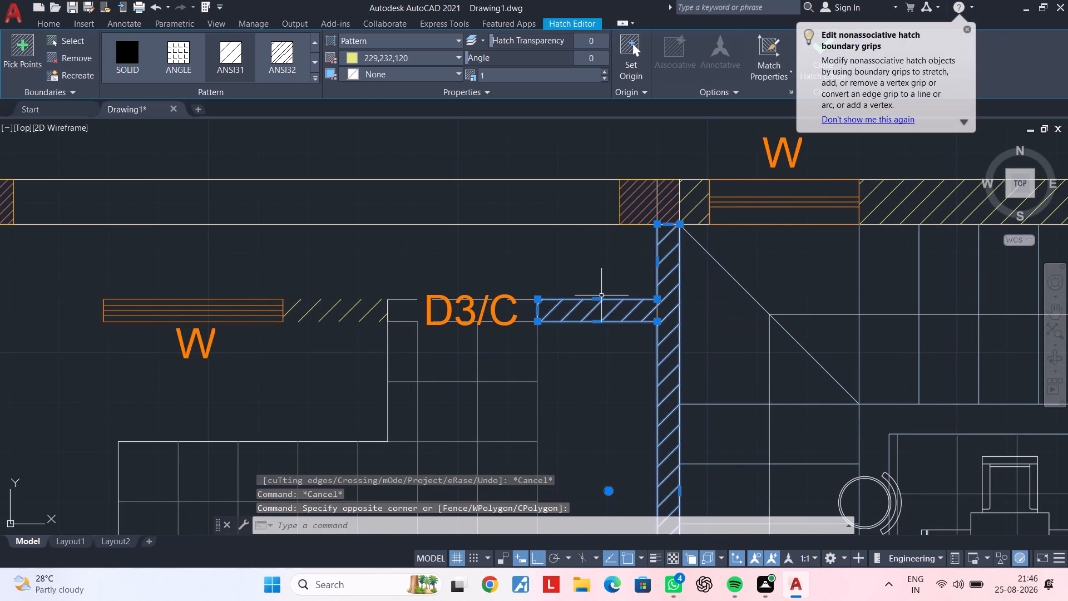
key("Delete")
Erase the rest of the kitchen's upper cross wall, including its window, hatch, door D3/C and labels.
scroll(601, 295, "down", 2)
middle_click_drag(607, 297, 637, 273)
middle_click_drag(626, 289, 653, 280)
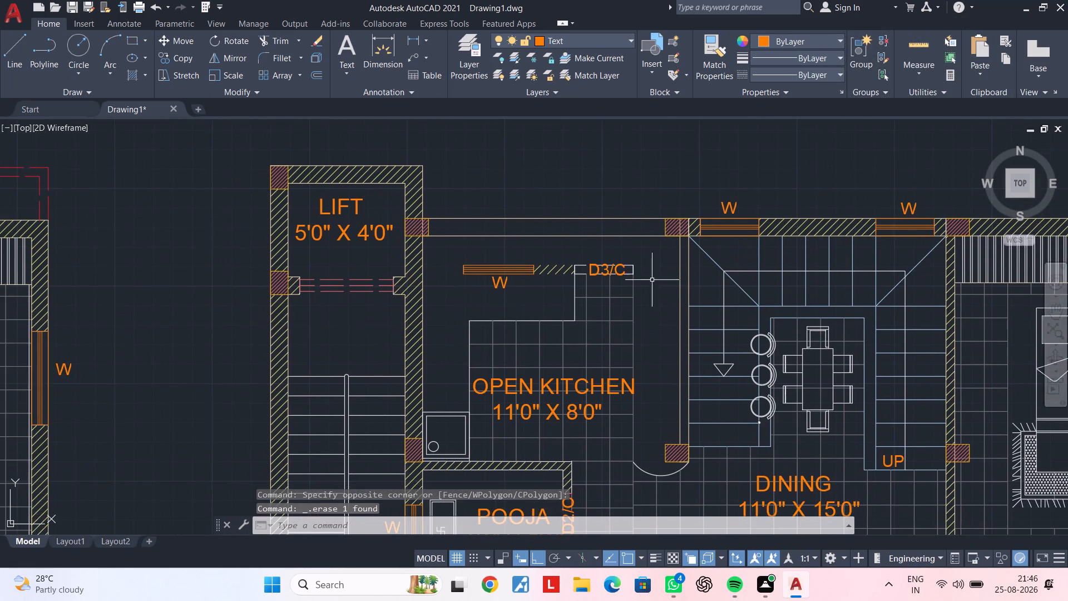
middle_click_drag(641, 273, 699, 269)
scroll(685, 269, "up", 2)
left_click(728, 233)
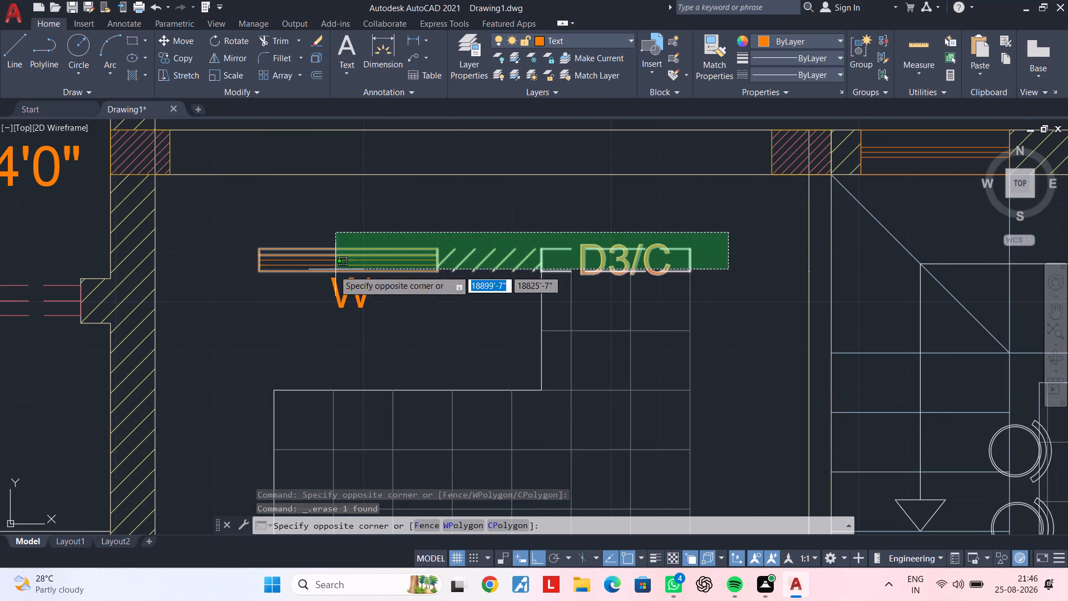
left_click(266, 296)
key("Delete")
scroll(402, 300, "down", 2)
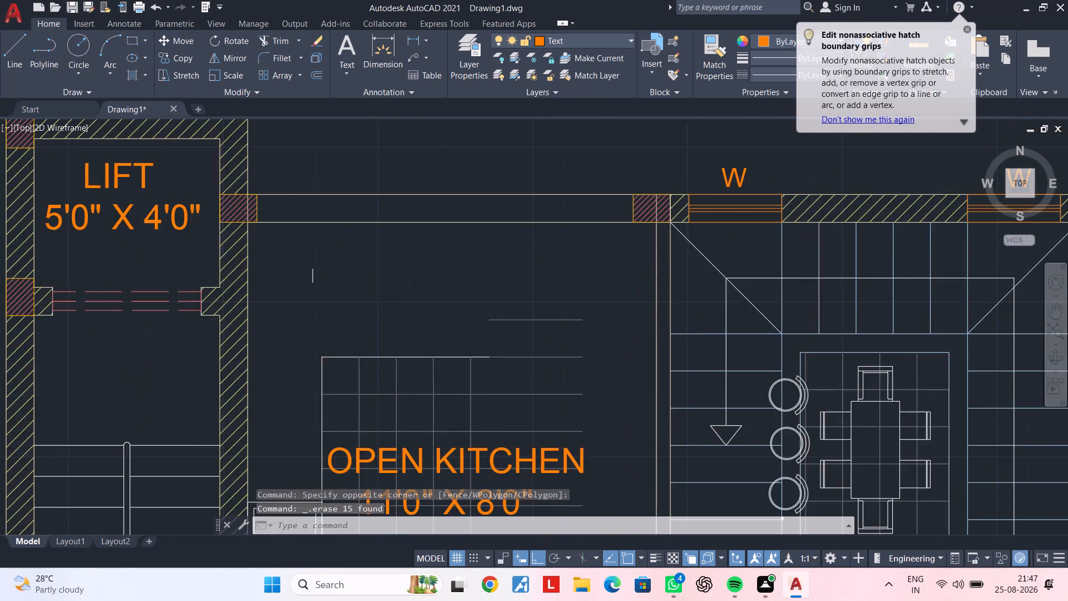
left_click(372, 279)
left_click(335, 288)
key("Delete")
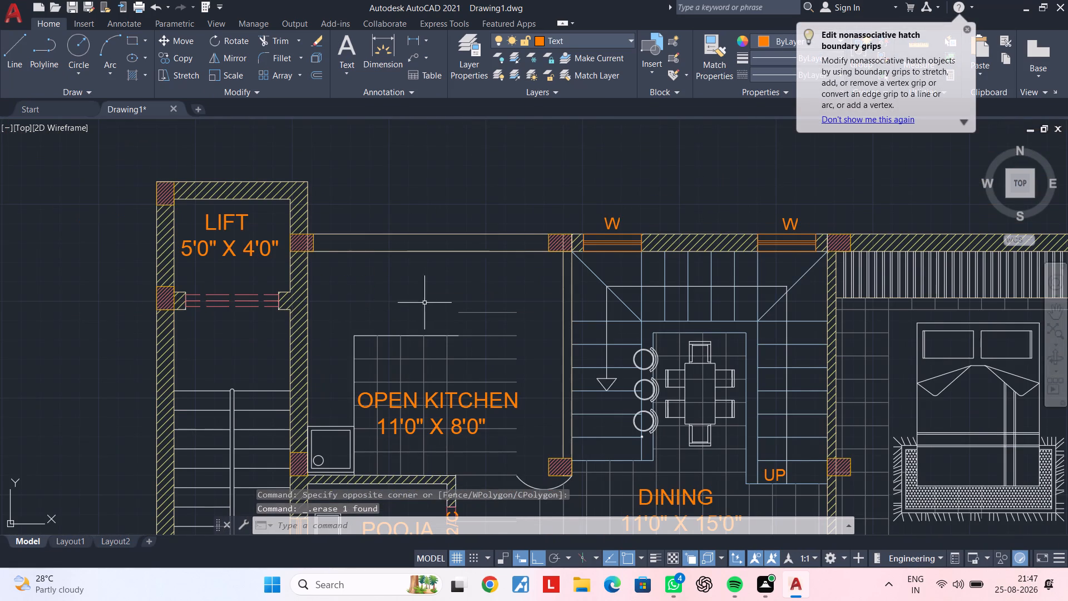
Erase the OPEN KITCHEN label with its size text and the kitchen floor tile lines around it.
middle_click_drag(441, 301, 493, 269)
key("Escape")
key("Escape")
key("Escape")
key("Escape")
key("Escape")
key("Escape")
key("Escape")
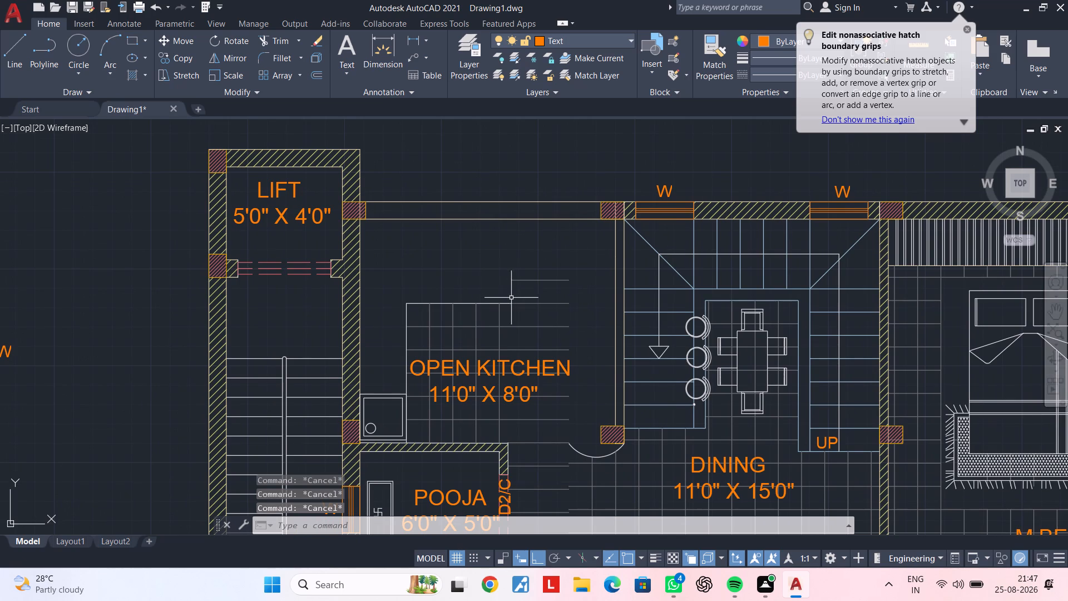
middle_click_drag(517, 295, 531, 276)
key("Escape")
left_click(585, 247)
left_click(429, 392)
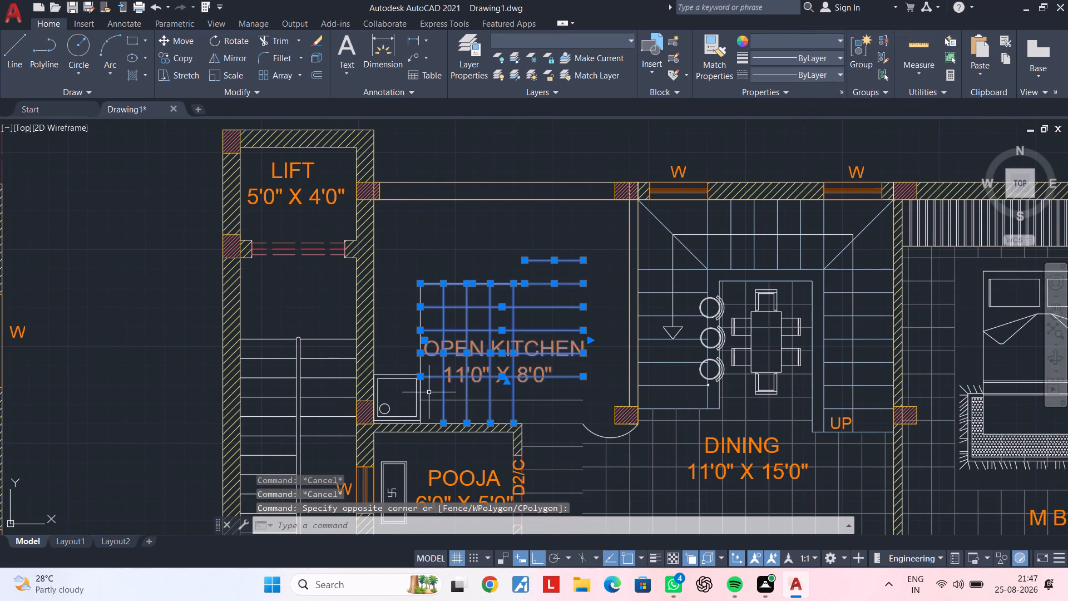
key("Delete")
Erase the kitchen sink with its circle, the counter edge line and the remaining tile line above the Pooja wall.
middle_click_drag(454, 377, 481, 354)
left_click_drag(501, 301, 497, 307)
left_click(420, 370)
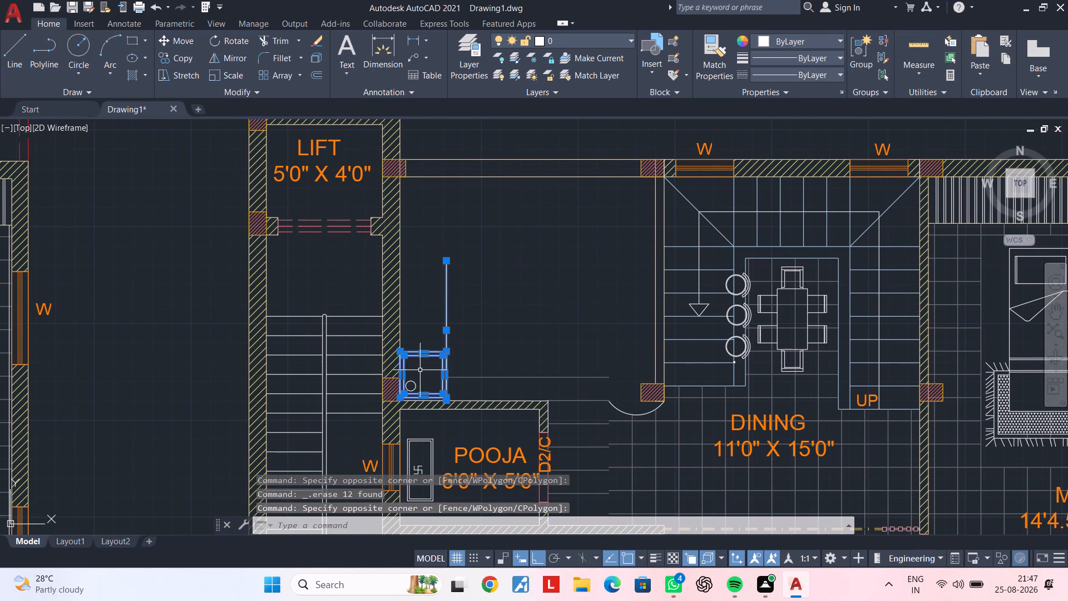
key("Delete")
scroll(417, 394, "up", 1)
left_click(416, 393)
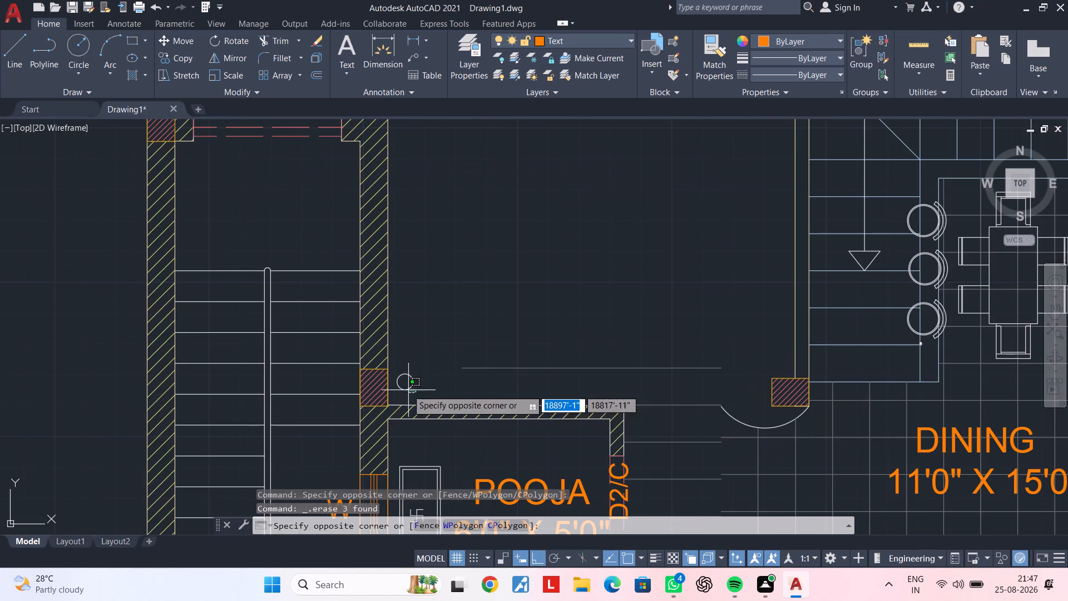
left_click(402, 380)
key("Delete")
middle_click_drag(497, 368, 501, 355)
left_click(605, 362)
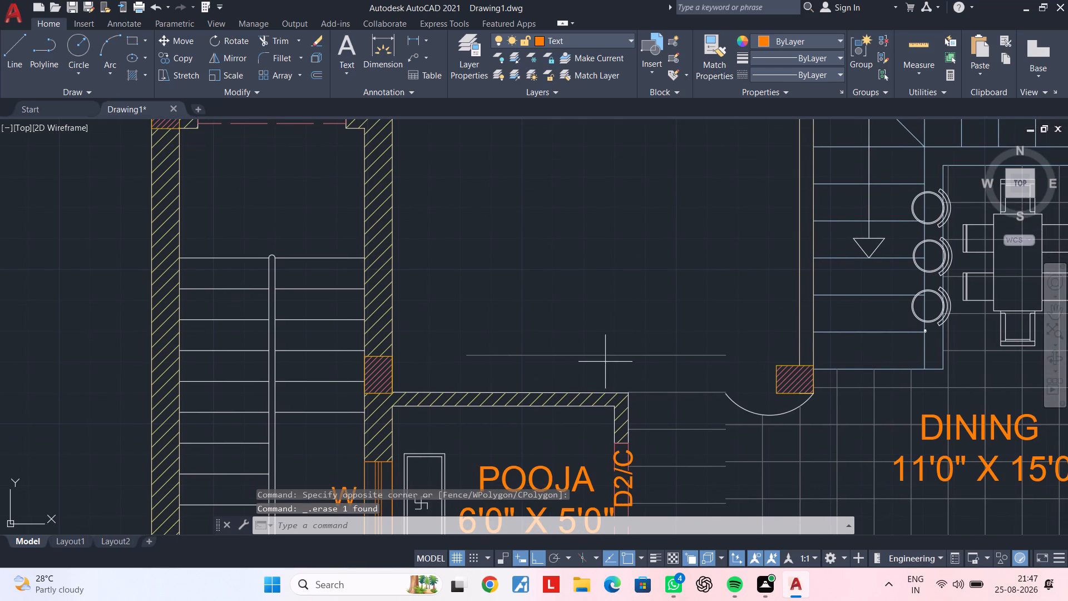
left_click(584, 340)
key("Delete")
Erase the curved arc beside the kitchen–dining column and the horizontal dining tile line below it.
scroll(581, 342, "down", 2)
middle_click_drag(590, 337, 584, 403)
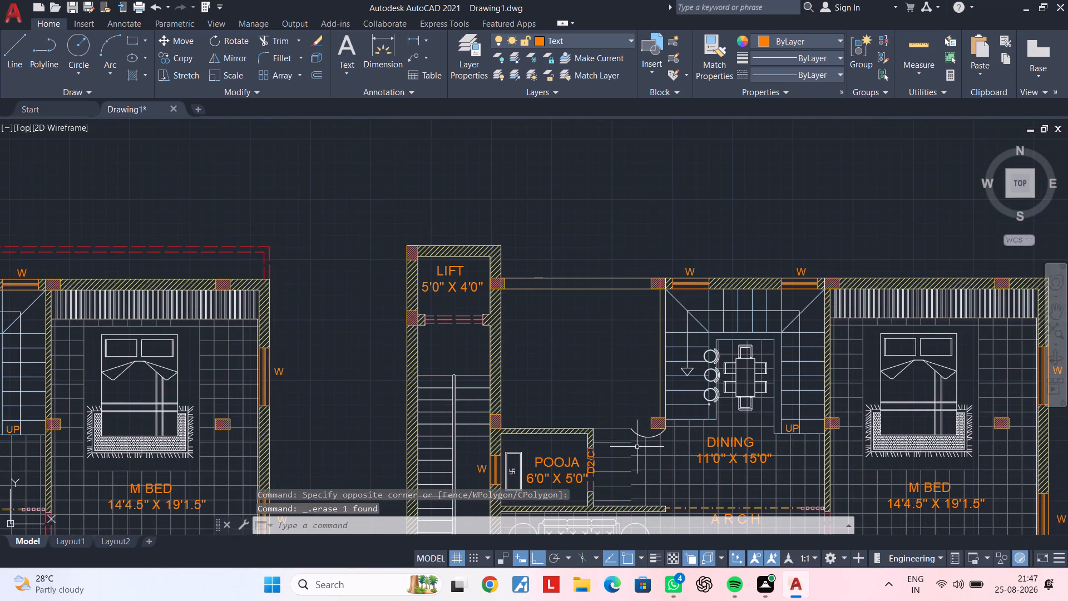
scroll(639, 449, "up", 2)
left_click(646, 449)
left_click(620, 403)
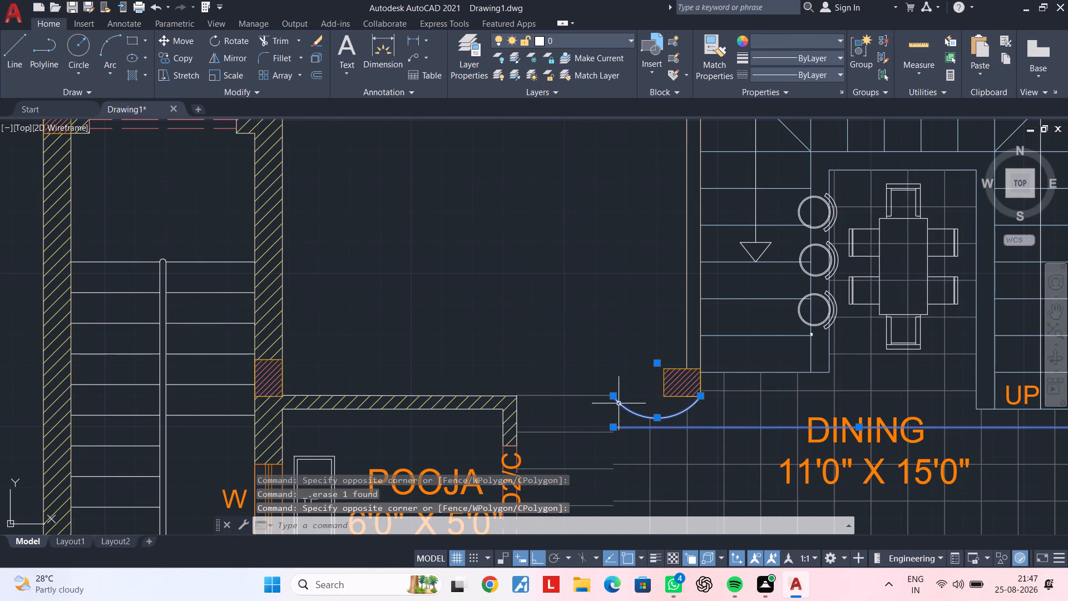
key("Delete")
Measure the kitchen–dining wall's thickness at the outer wall column using a linear dimension without placing it.
middle_click_drag(591, 393, 610, 462)
key("Escape")
scroll(596, 317, "down", 1)
middle_click_drag(600, 319, 611, 421)
key("Escape")
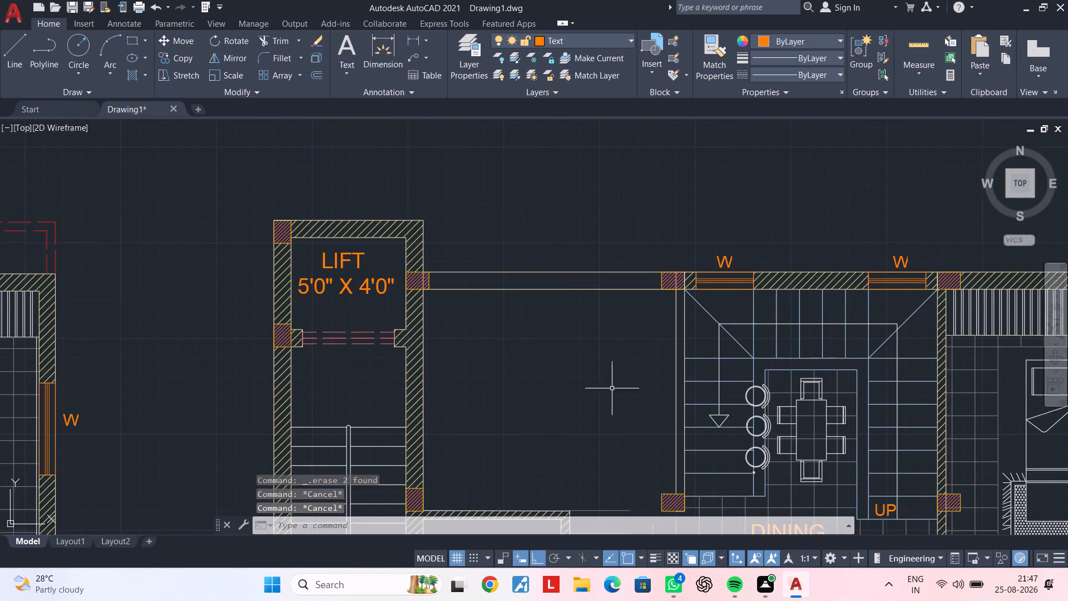
key("Escape")
middle_click_drag(616, 351, 620, 334)
key("Escape")
scroll(646, 261, "up", 1)
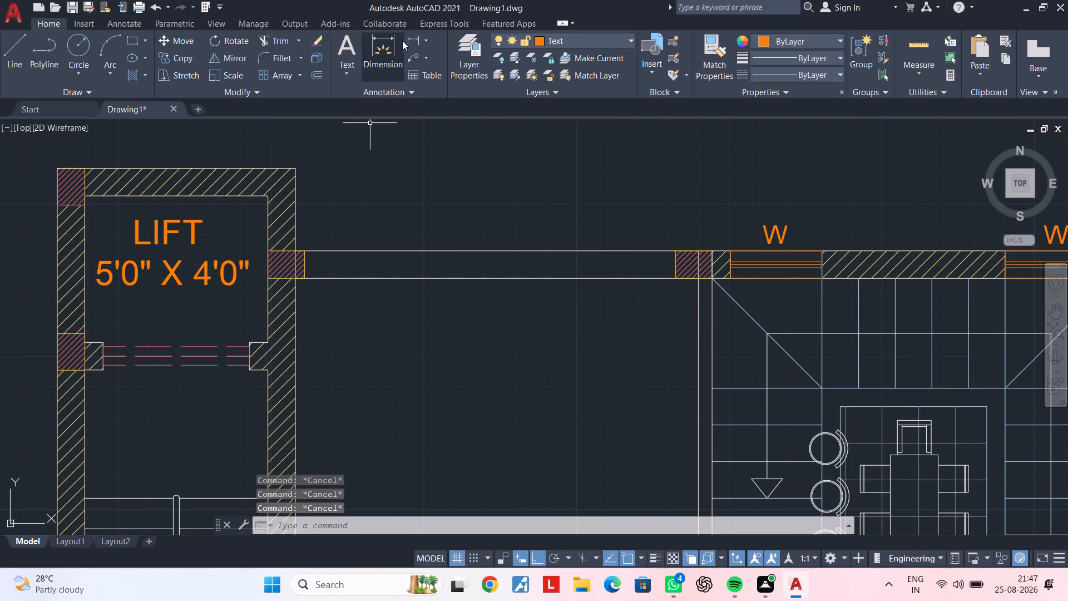
left_click(406, 38)
scroll(699, 285, "up", 2)
left_click(694, 269)
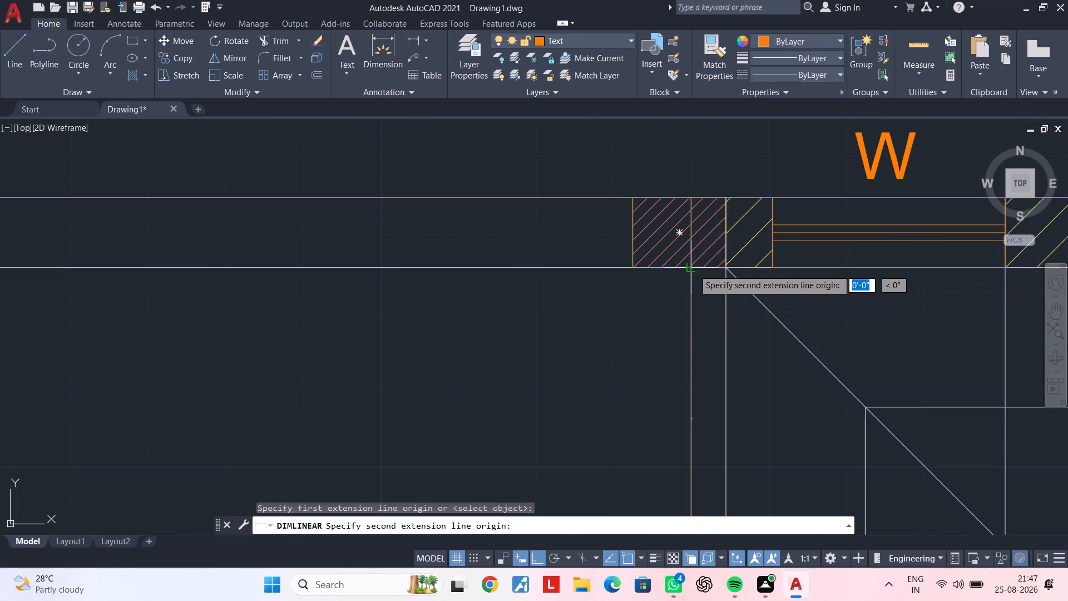
left_click(725, 266)
key("Escape")
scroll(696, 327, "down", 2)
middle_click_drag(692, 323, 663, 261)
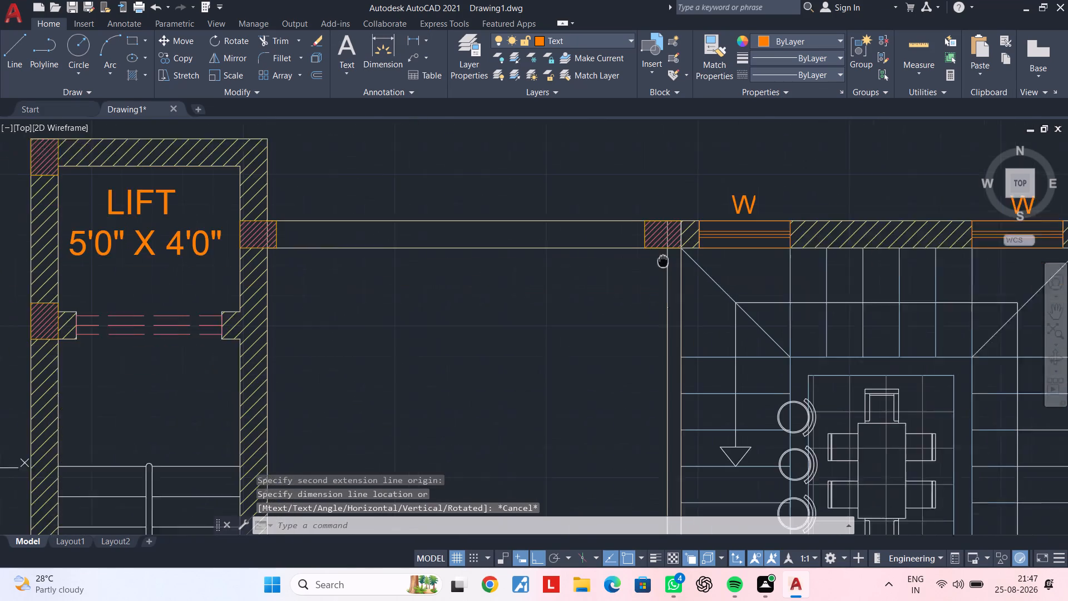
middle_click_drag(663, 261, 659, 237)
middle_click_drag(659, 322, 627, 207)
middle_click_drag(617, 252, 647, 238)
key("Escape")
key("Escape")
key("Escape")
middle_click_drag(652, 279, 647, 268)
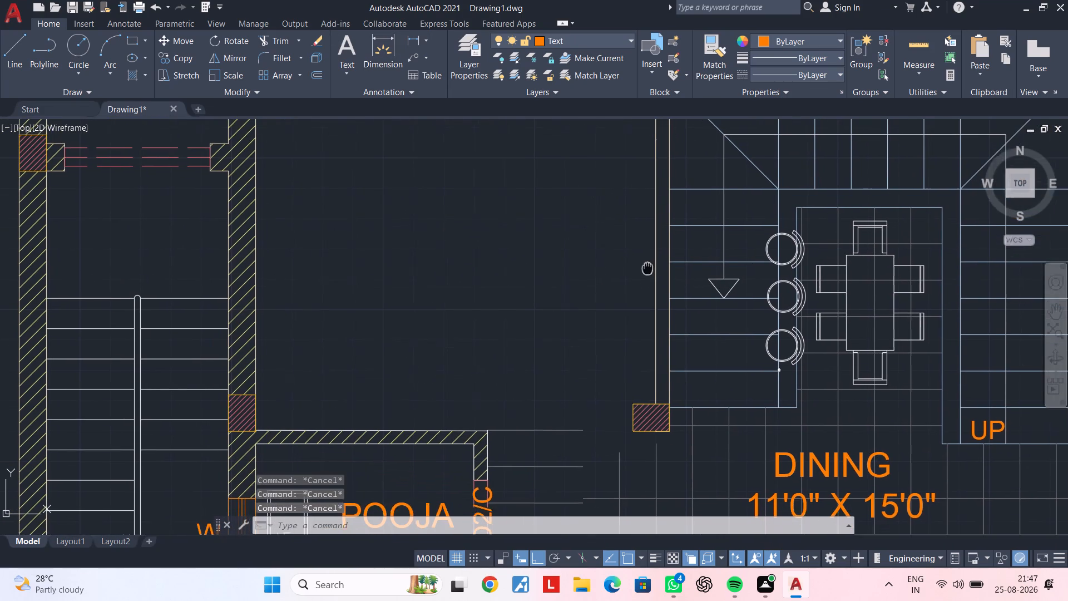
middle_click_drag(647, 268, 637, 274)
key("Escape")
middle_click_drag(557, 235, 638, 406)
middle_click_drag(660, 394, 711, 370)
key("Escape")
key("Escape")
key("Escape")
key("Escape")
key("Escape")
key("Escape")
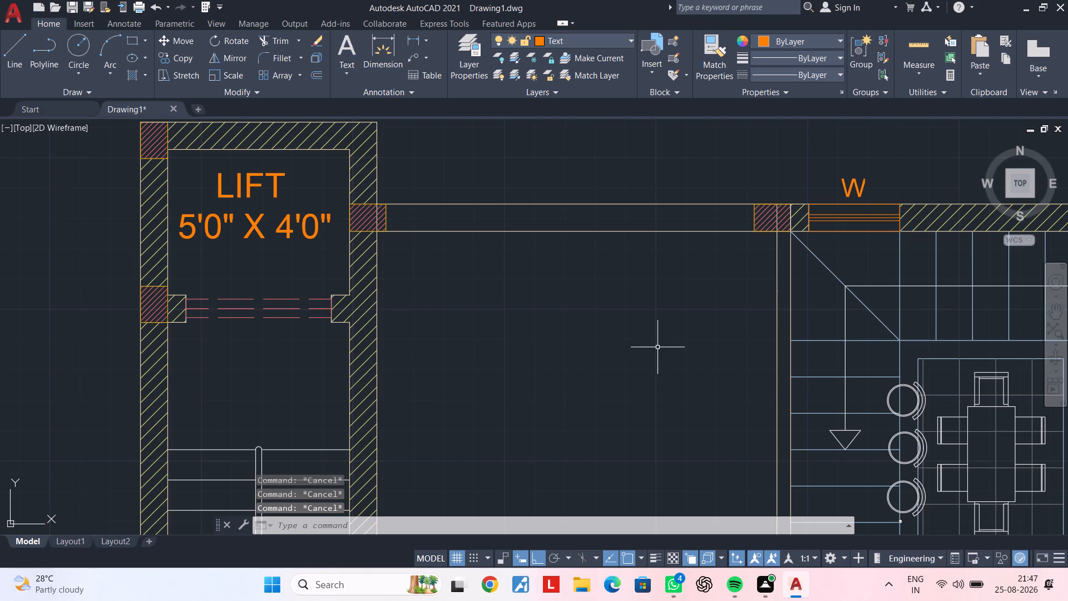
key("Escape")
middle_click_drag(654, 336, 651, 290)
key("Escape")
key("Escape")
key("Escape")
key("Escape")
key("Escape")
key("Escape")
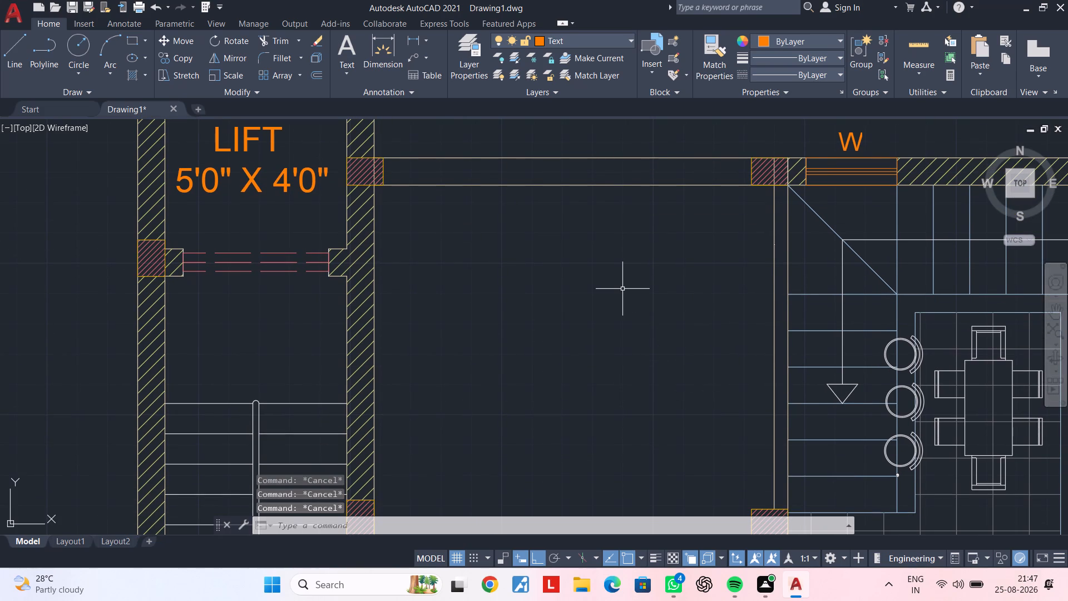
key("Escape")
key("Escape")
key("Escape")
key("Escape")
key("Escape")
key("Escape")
Offset the kitchen-side face line of the lift and staircase wall by 4' into the cleared kitchen.
type("OF")
key("space")
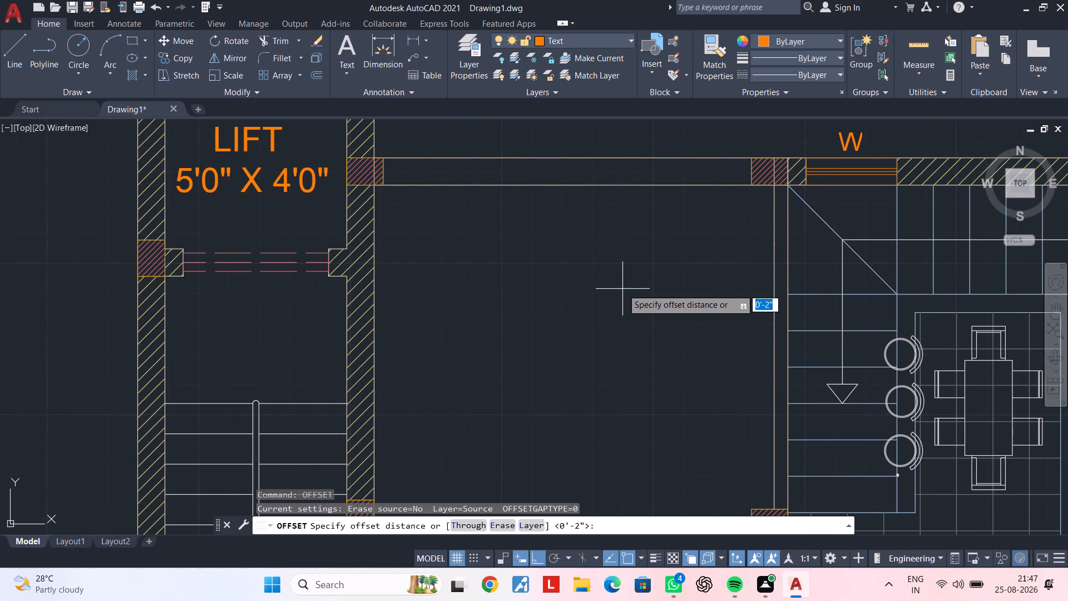
type("4'")
key("Return")
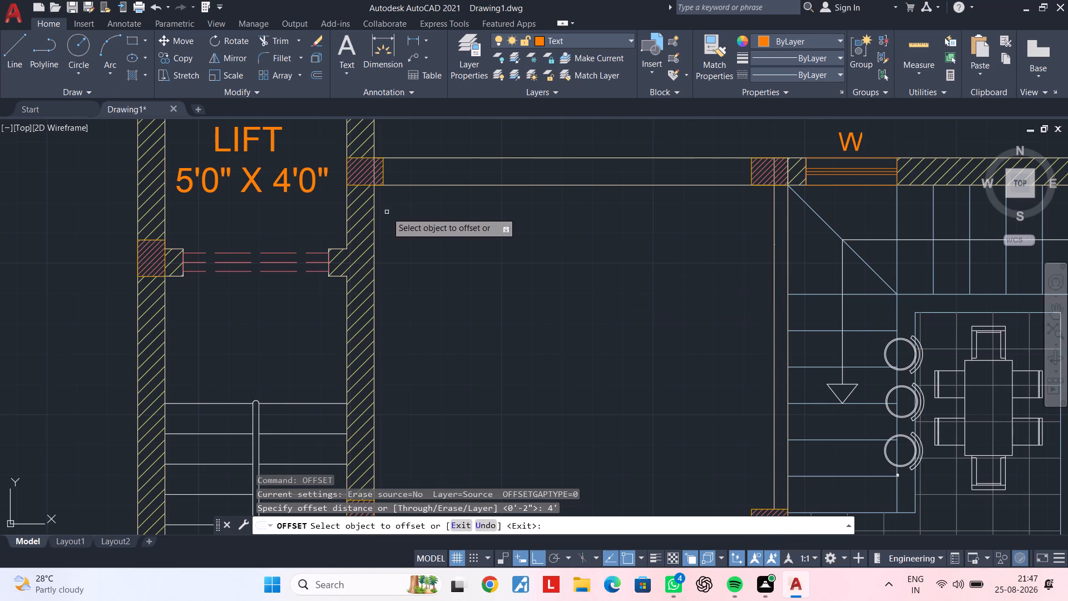
left_click(375, 217)
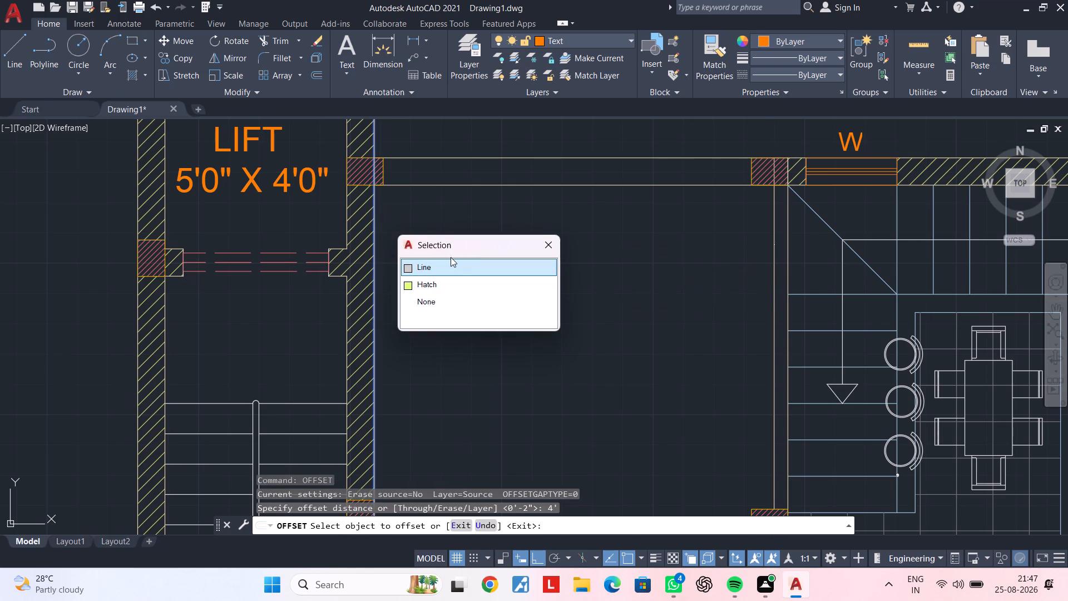
left_click(451, 263)
left_click(524, 264)
scroll(585, 231, "down", 2)
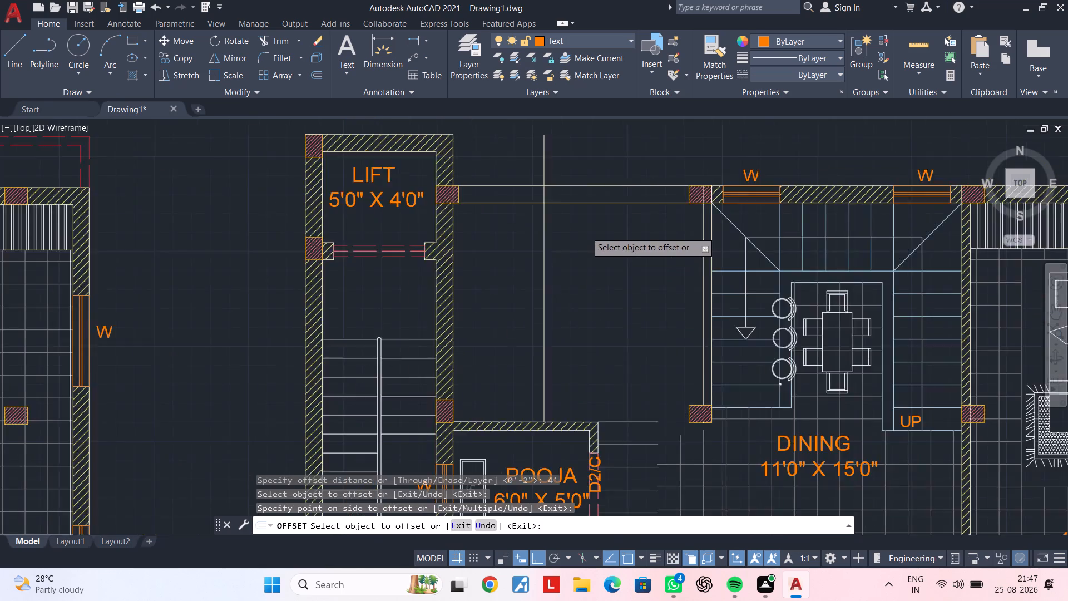
middle_click_drag(586, 230, 579, 207)
Offset the new vertical line by 4.5" toward the dining side as the second face of the partition.
key("space")
key("space")
type("4.5\"")
key("Return")
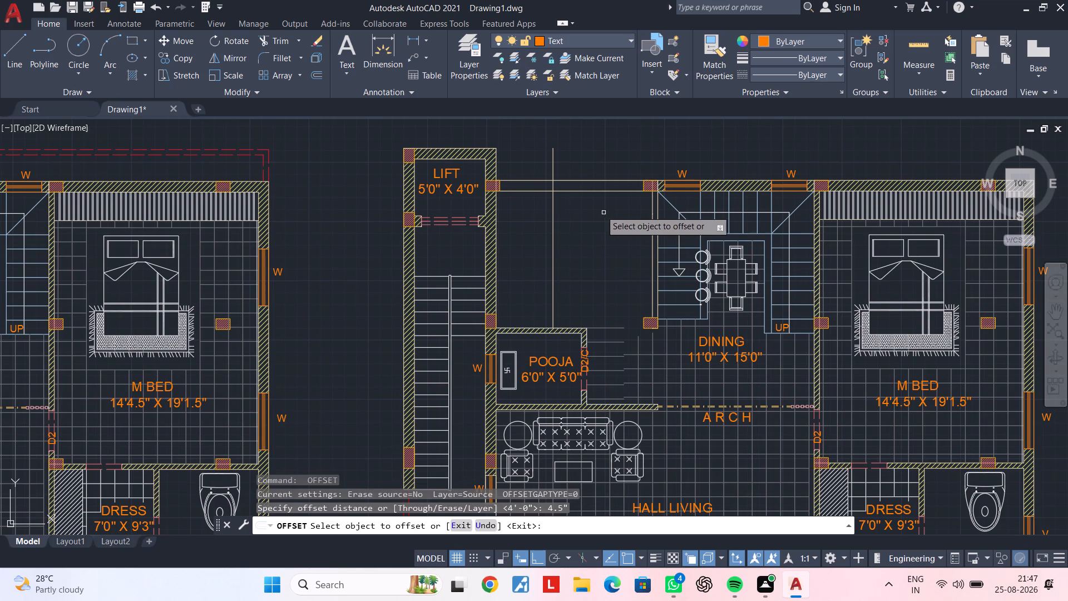
left_click(553, 244)
left_click(609, 239)
key("Escape")
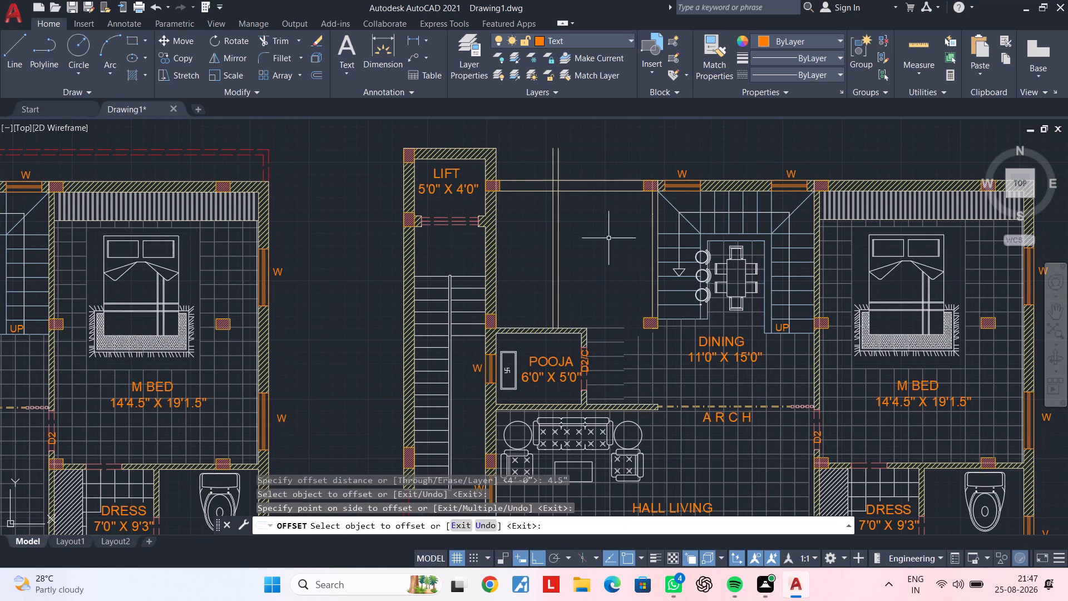
key("Escape")
key("Escape")
key("Escape")
key("Escape")
key("Escape")
key("Escape")
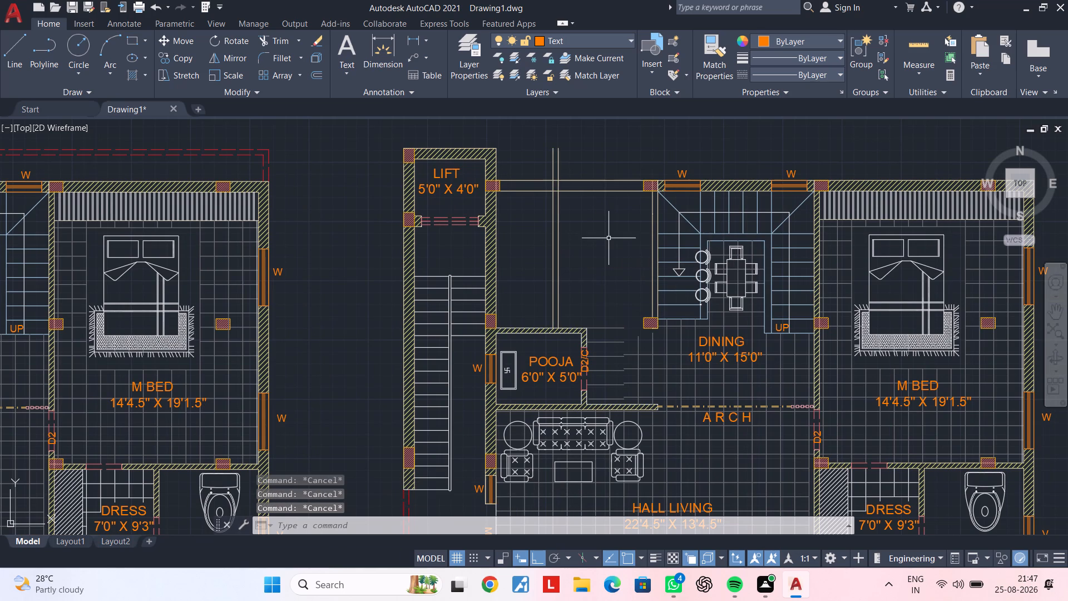
key("Escape")
key("Escape")
key("Escape")
key("Escape")
key("Escape")
key("Escape")
Erase the Pooja room's upper and side walls, door D2/C, labels, wall hatches and prayer unit.
scroll(636, 284, "up", 1)
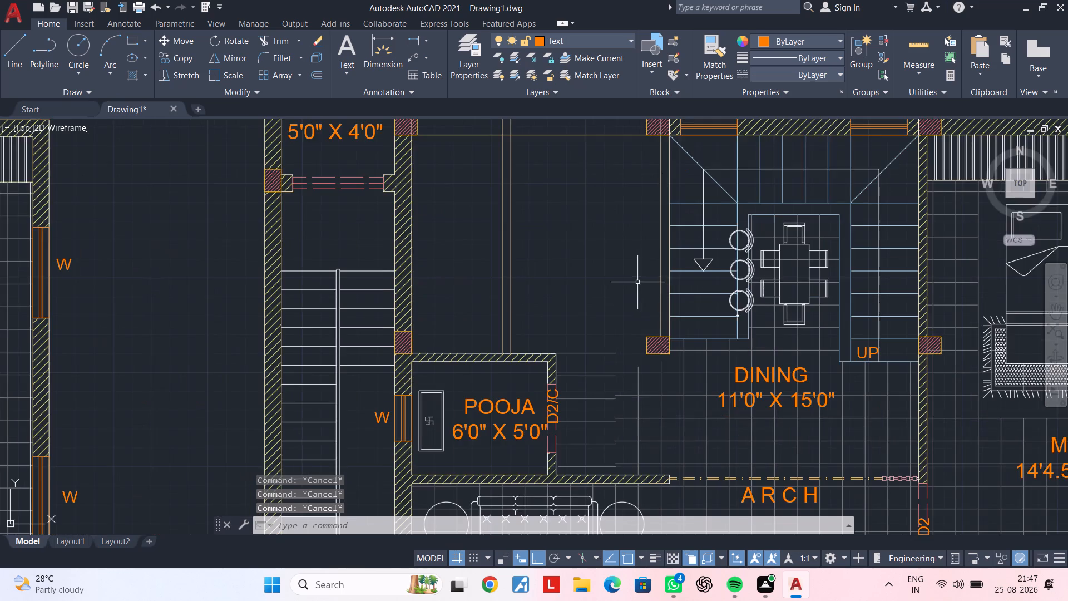
middle_click_drag(634, 270, 686, 180)
key("Escape")
key("Escape")
left_click(637, 241)
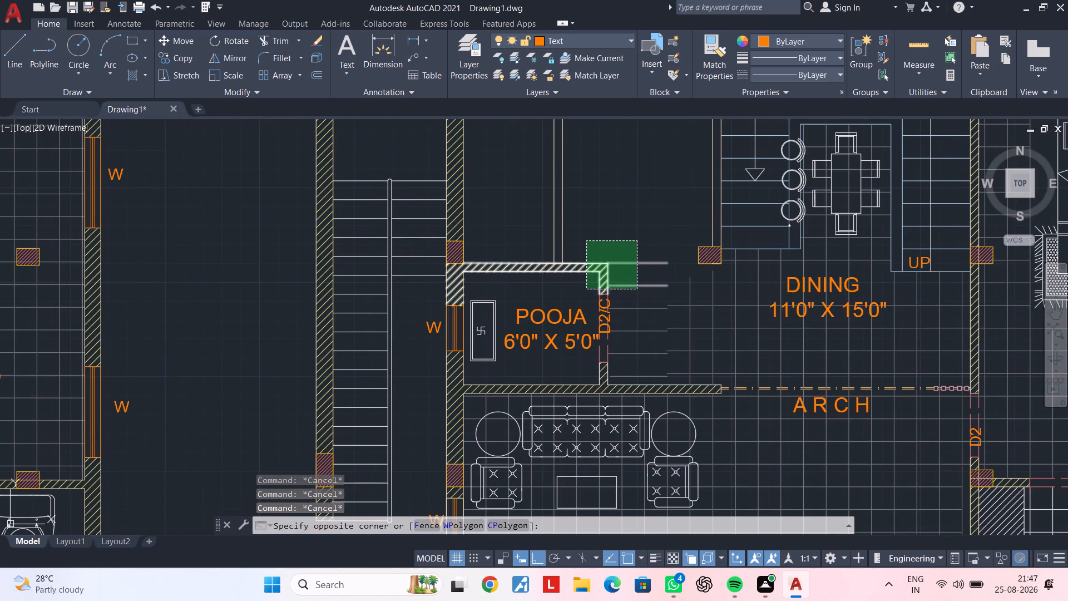
left_click(586, 289)
key("Delete")
left_click(629, 322)
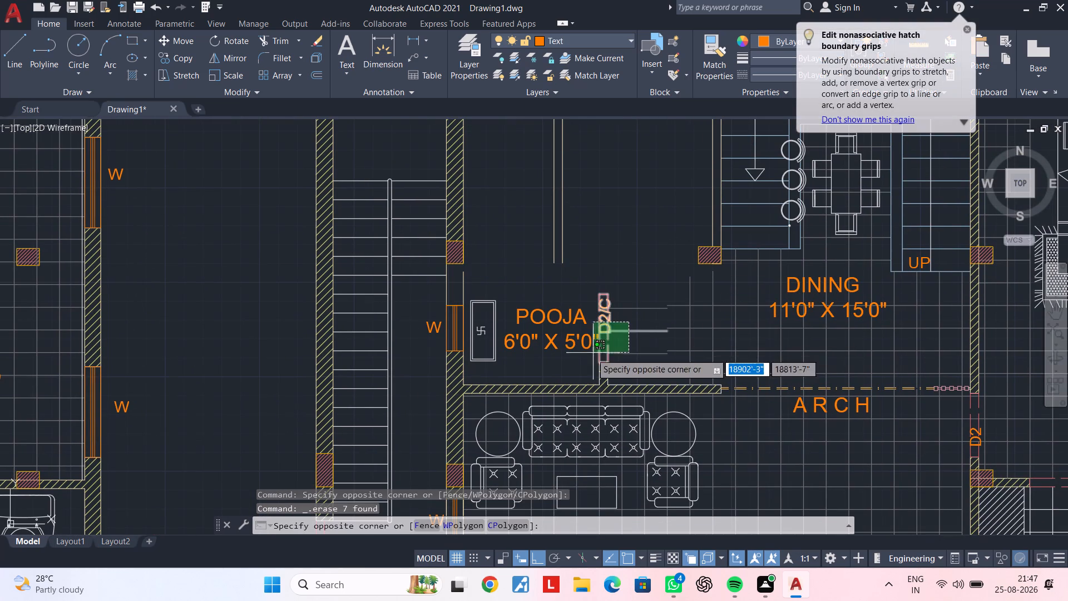
left_click(567, 367)
key("Delete")
left_click(532, 309)
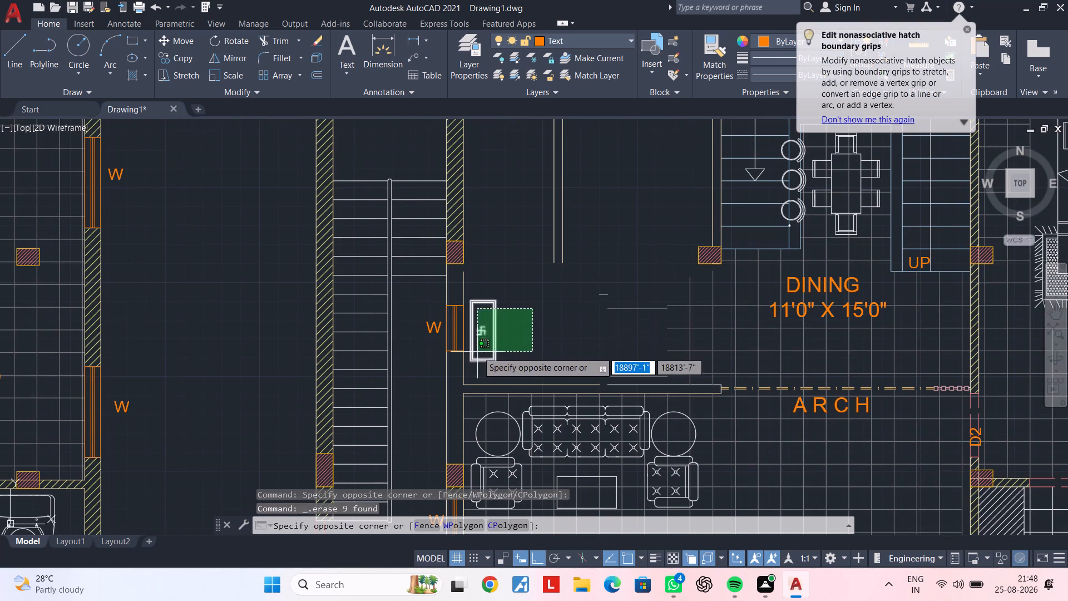
left_click(477, 352)
key("Delete")
Erase the leftover short line fragments and tile lines in the cleared Pooja area above the hall wall.
middle_click_drag(546, 319, 555, 278)
middle_click_drag(613, 268, 600, 268)
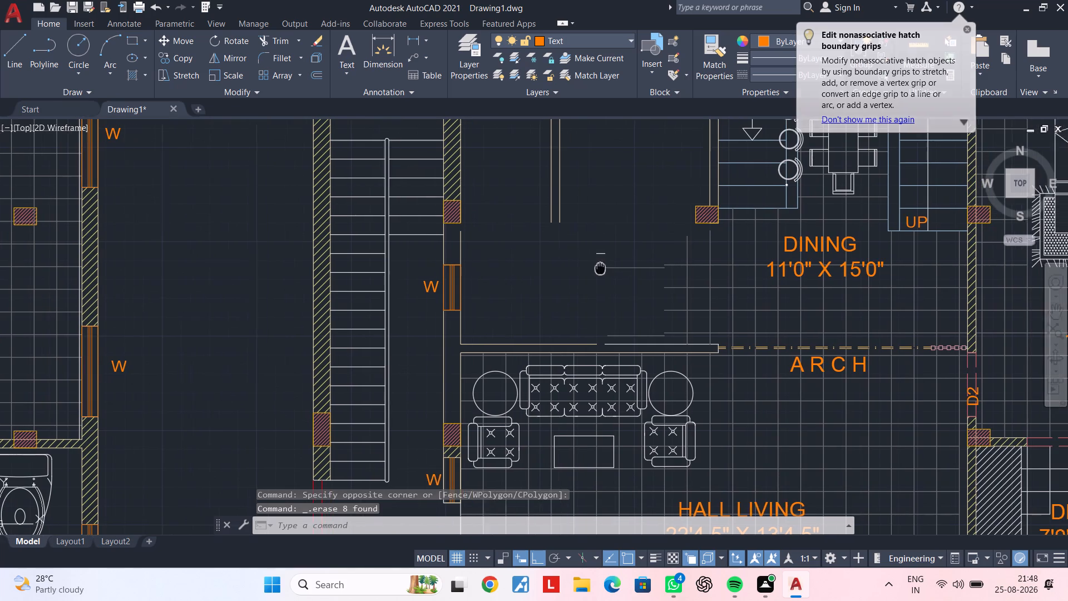
middle_click_drag(600, 268, 585, 268)
key("Escape")
key("Escape")
middle_click_drag(593, 255, 587, 304)
key("Escape")
left_click(616, 280)
left_click(535, 348)
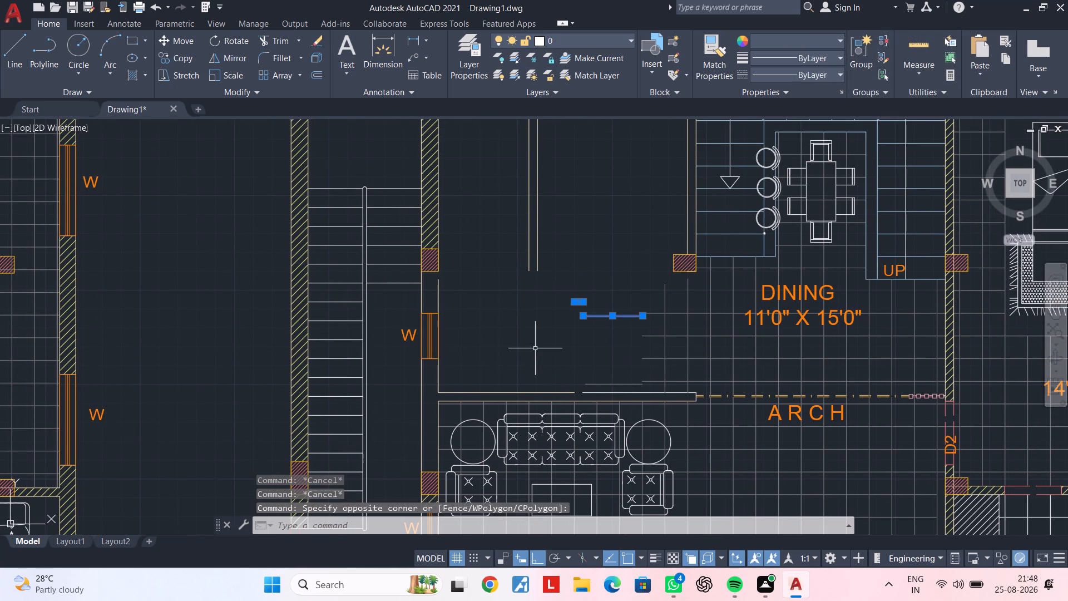
key("Delete")
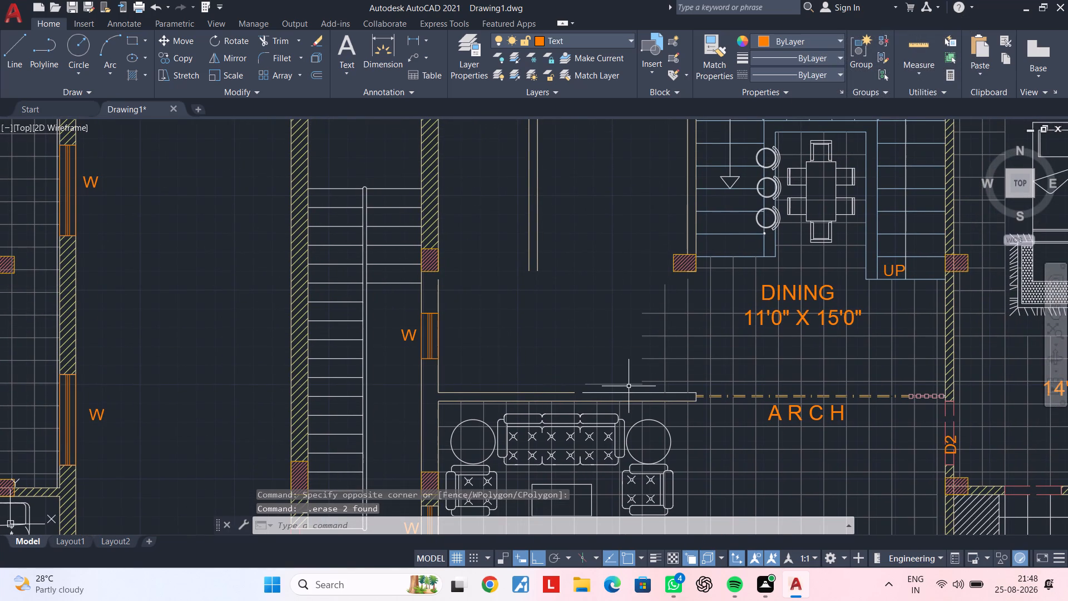
left_click(627, 385)
key("Delete")
Trim the two new vertical partition lines where they overshoot above the outer wall between the lift and the dining stairs.
middle_click_drag(617, 273, 624, 333)
middle_click_drag(630, 328, 638, 326)
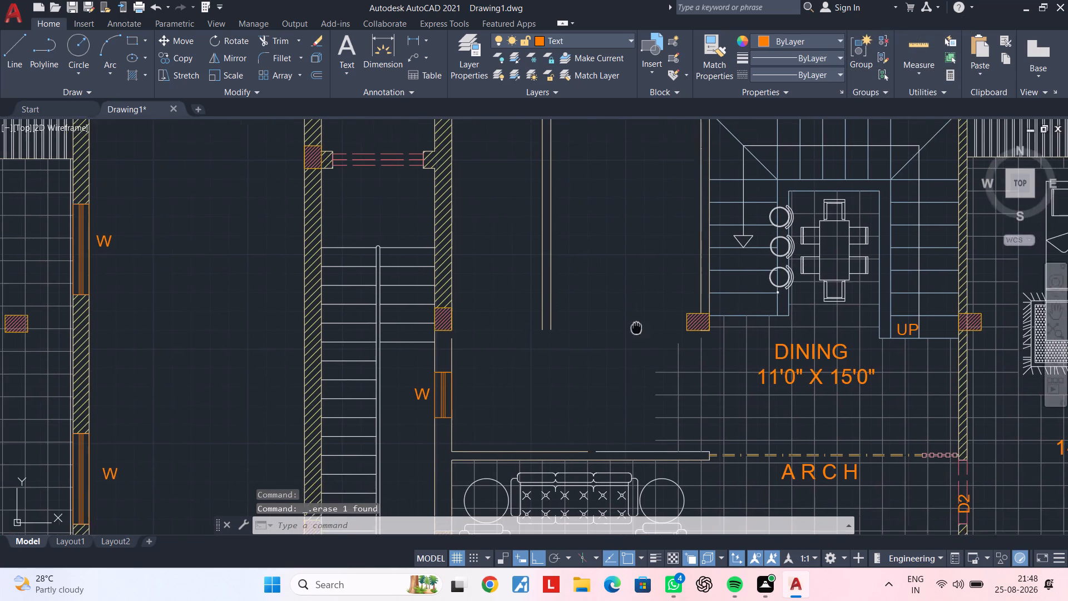
middle_click_drag(638, 326, 659, 326)
key("Escape")
middle_click_drag(637, 281, 640, 423)
key("Escape")
key("Escape")
middle_click_drag(617, 323, 621, 305)
key("Escape")
key("Escape")
key("Escape")
key("t")
key("r")
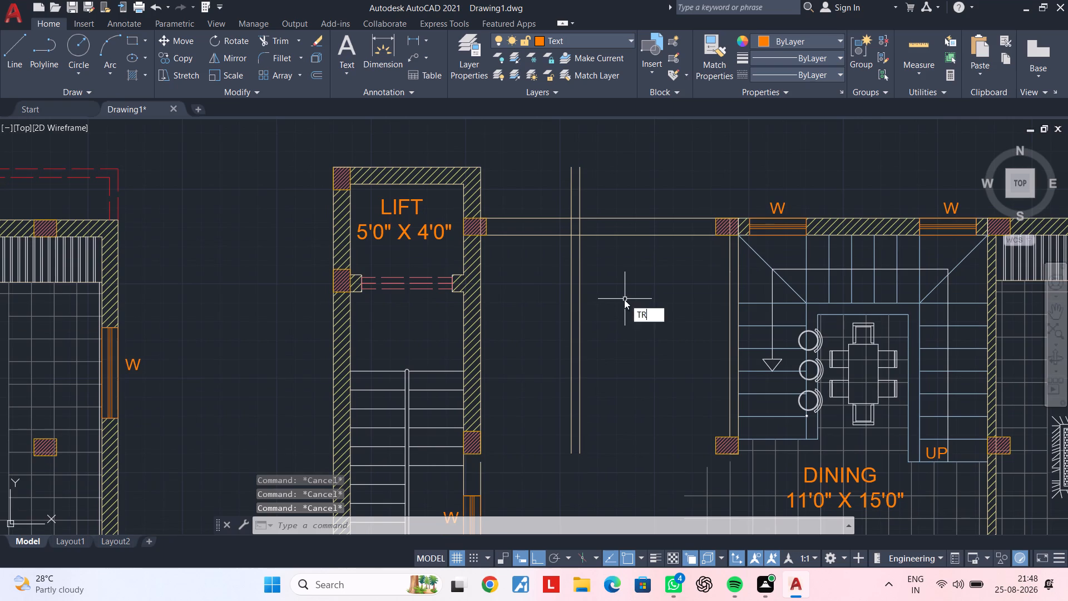
key("space")
left_click(608, 191)
left_click(564, 196)
key("Escape")
key("Escape")
key("Escape")
key("Escape")
key("Escape")
key("Escape")
Measure the clear width from the partition's dining-side face to the wall beside the dining stairs with a linear dimension.
middle_click_drag(612, 281, 570, 280)
key("Escape")
key("Escape")
key("Escape")
key("Escape")
key("Escape")
key("Escape")
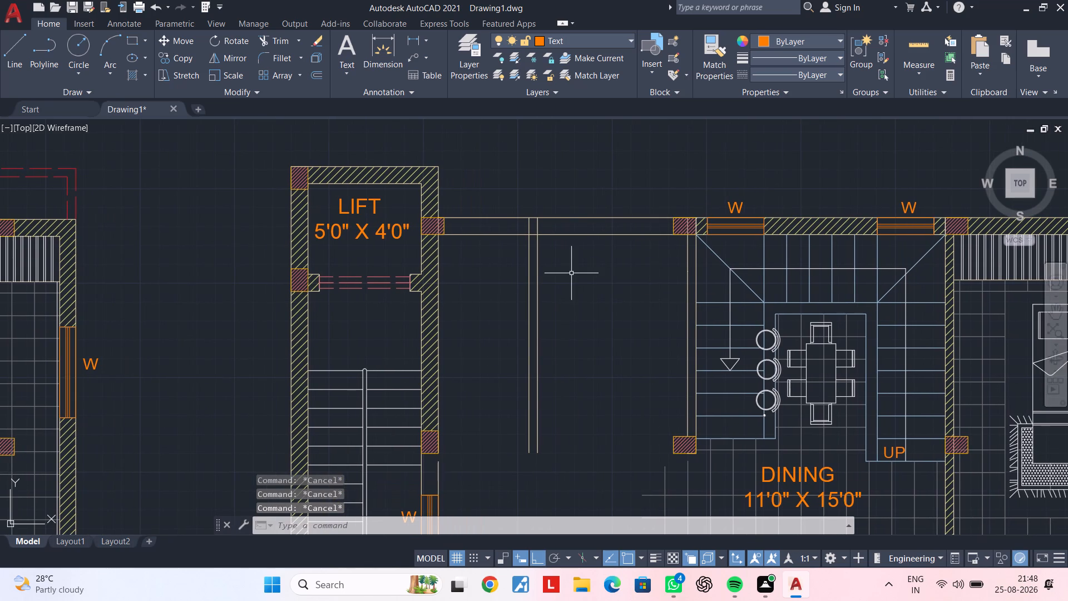
key("Escape")
key("Escape")
key("Escape")
middle_click_drag(575, 271, 581, 264)
middle_click_drag(577, 261, 594, 249)
key("Escape")
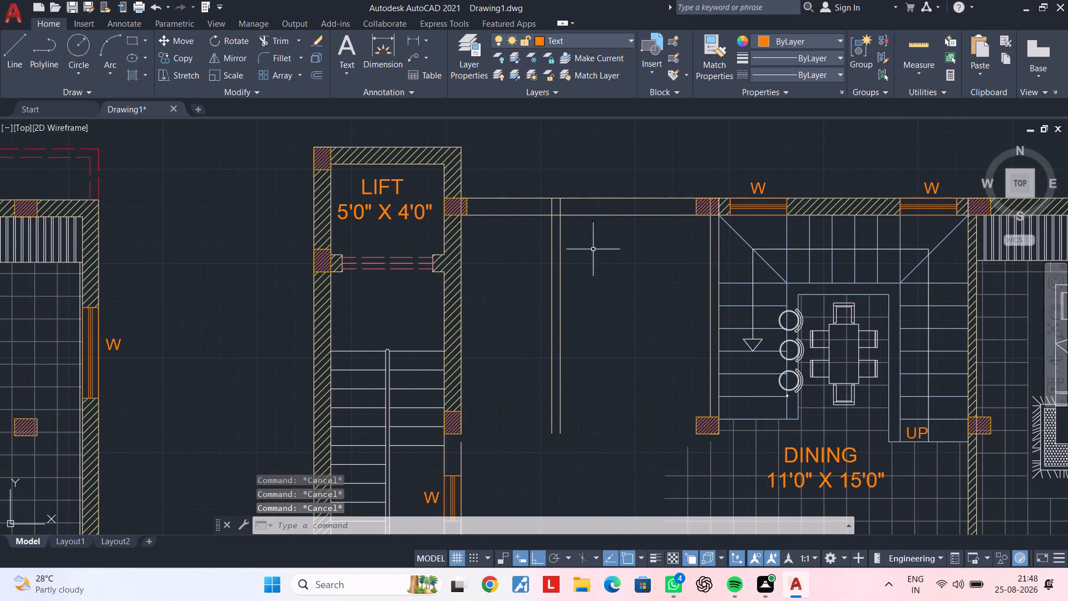
key("Escape")
key("Escape")
key("Escape")
key("Escape")
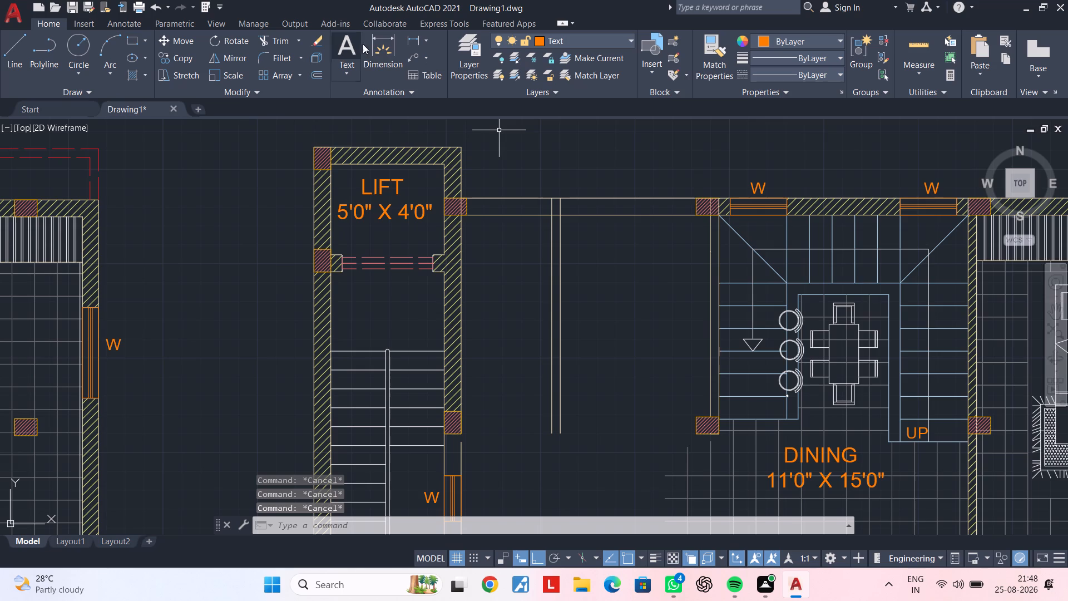
left_click(410, 40)
left_click(558, 211)
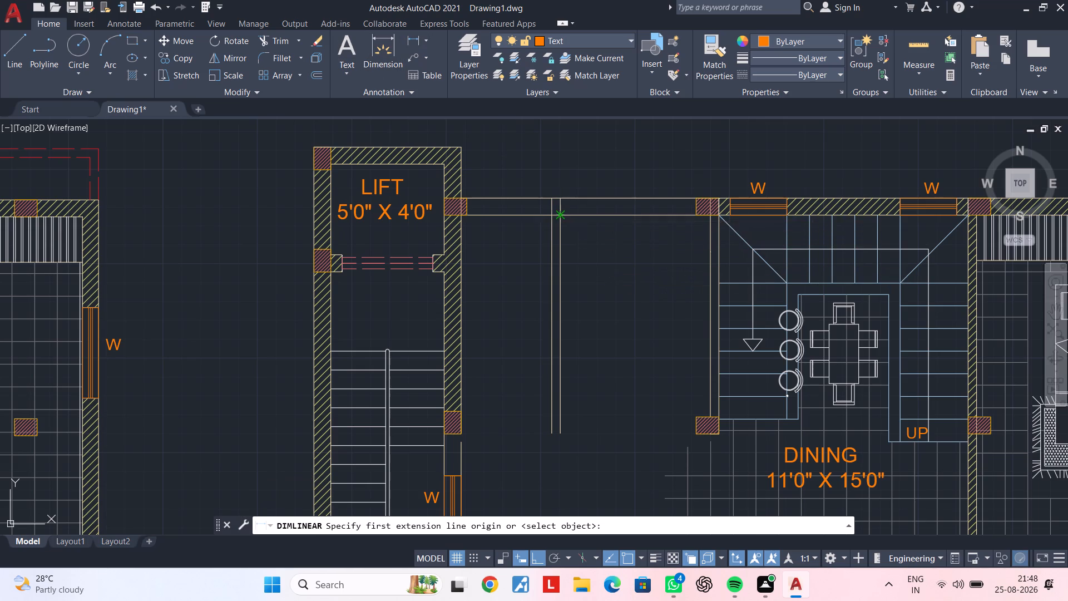
left_click(712, 215)
scroll(710, 260, "up", 1)
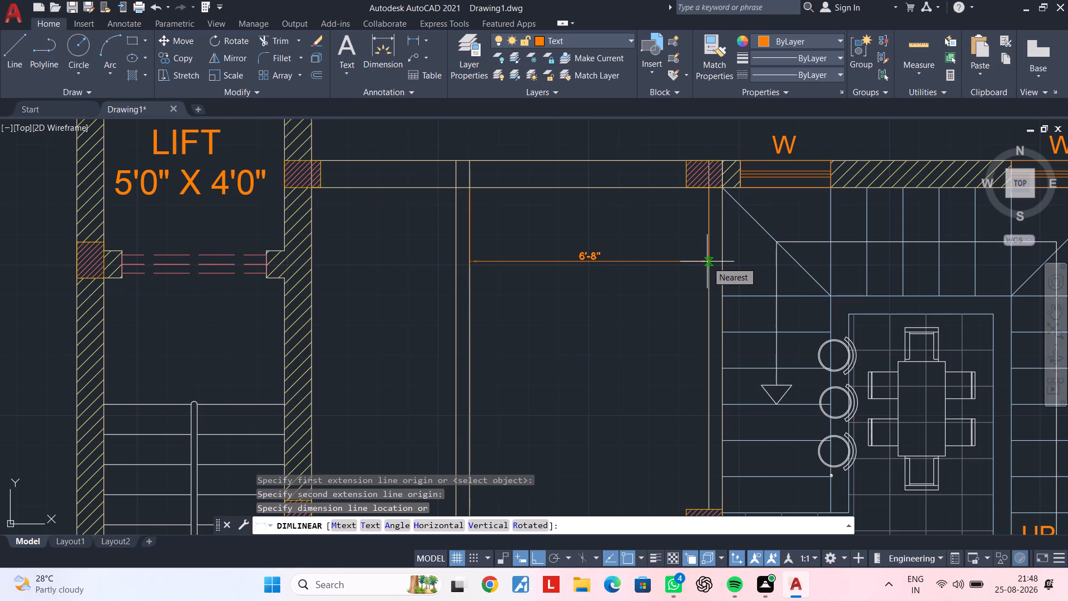
key("Escape")
key("Escape")
key("Escape")
key("Escape")
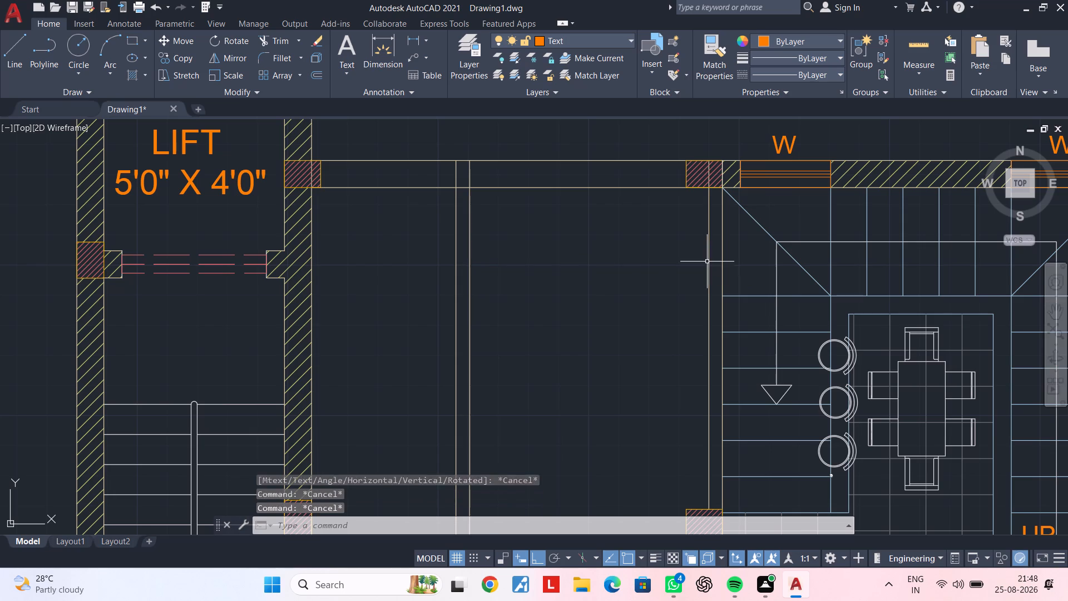
key("Escape")
key("Escape")
key("Escape")
key("Escape")
key("Escape")
key("Escape")
key("Escape")
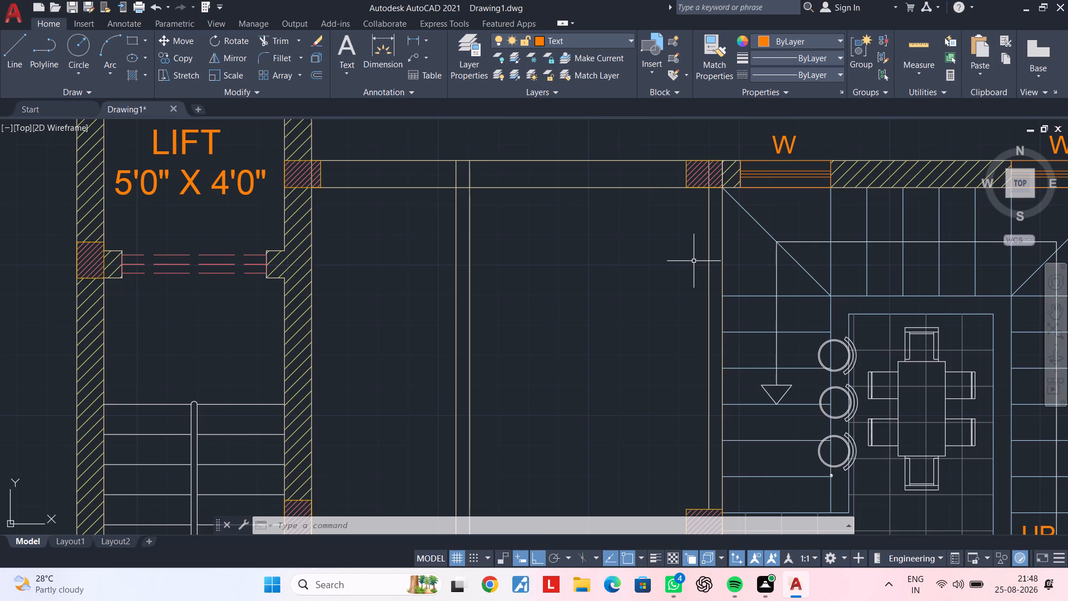
Offset the inner face line of the upper outer wall by 5' down into the cleared kitchen area.
key("Escape")
key("Escape")
key("Escape")
middle_click_drag(641, 280, 675, 251)
key("Escape")
key("Escape")
middle_click_drag(638, 238, 645, 270)
middle_click_drag(575, 289, 711, 215)
key("Escape")
key("Escape")
middle_click_drag(674, 245, 671, 282)
key("Escape")
scroll(671, 282, "up", 1)
key("Escape")
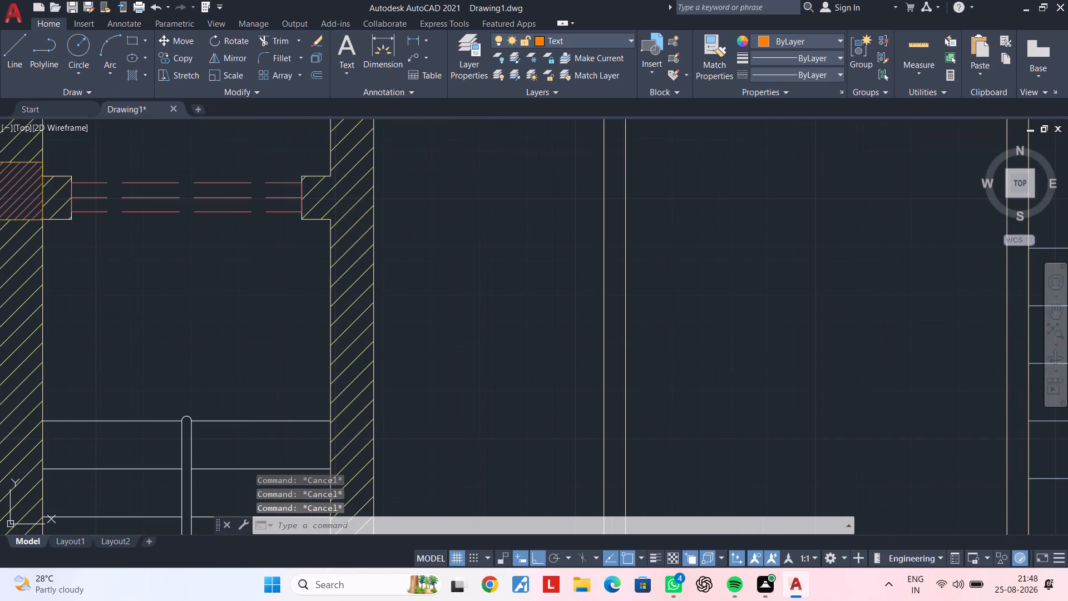
key("Escape")
key("Escape")
type("OF")
key("space")
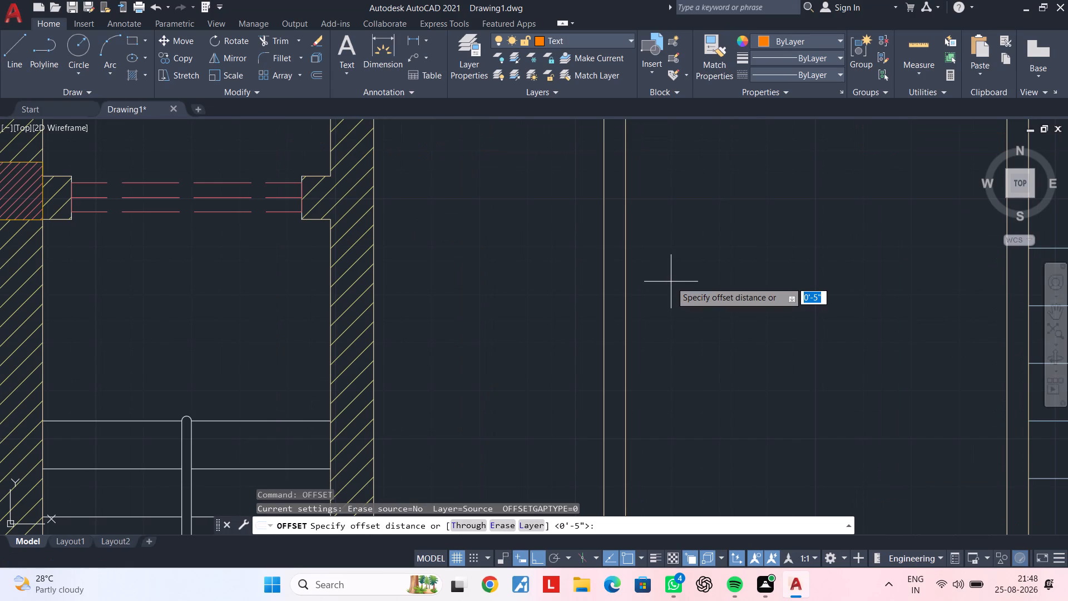
type("5'")
key("Return")
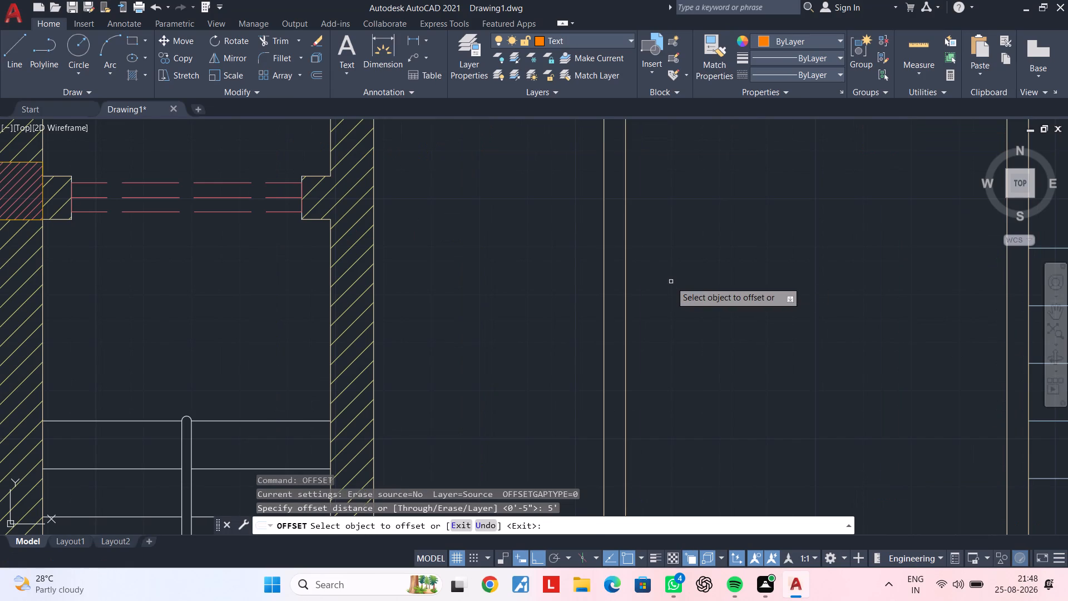
scroll(744, 193, "down", 2)
middle_click_drag(740, 199, 706, 323)
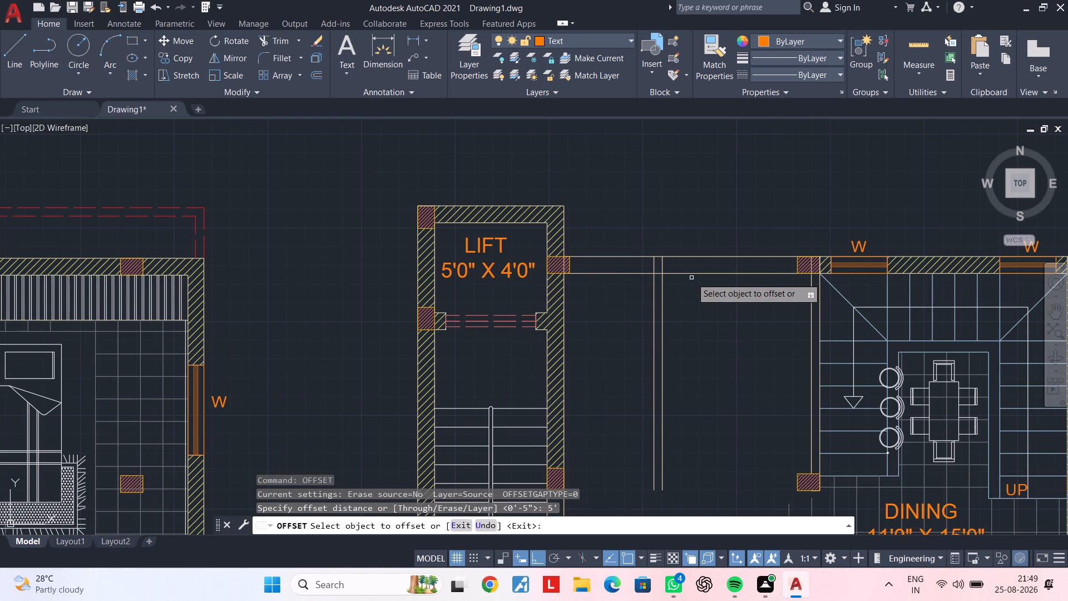
left_click(691, 274)
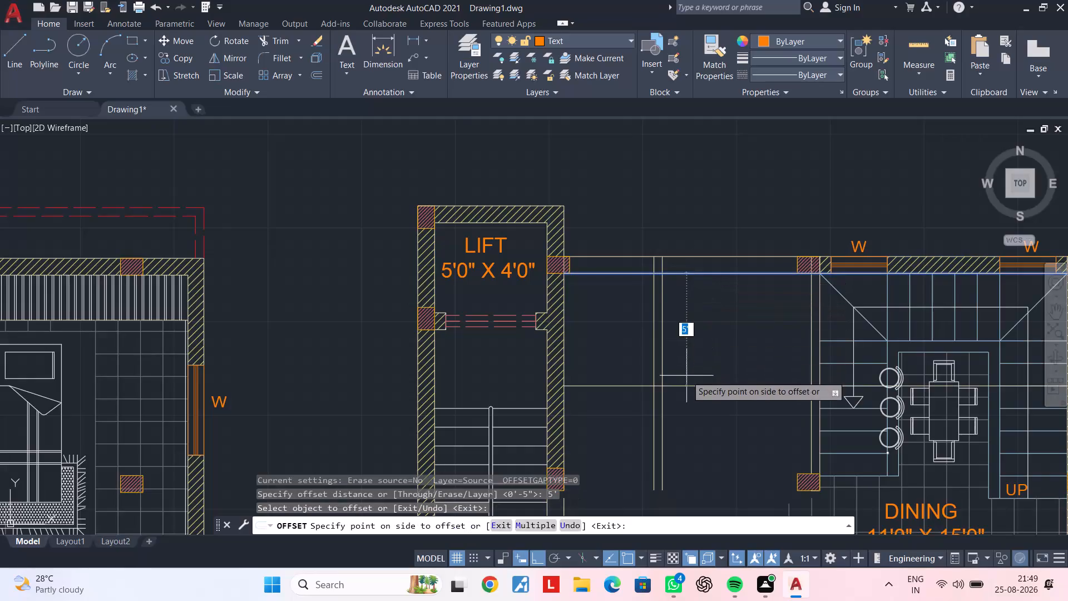
middle_click_drag(681, 438, 666, 402)
left_click(674, 392)
key("Escape")
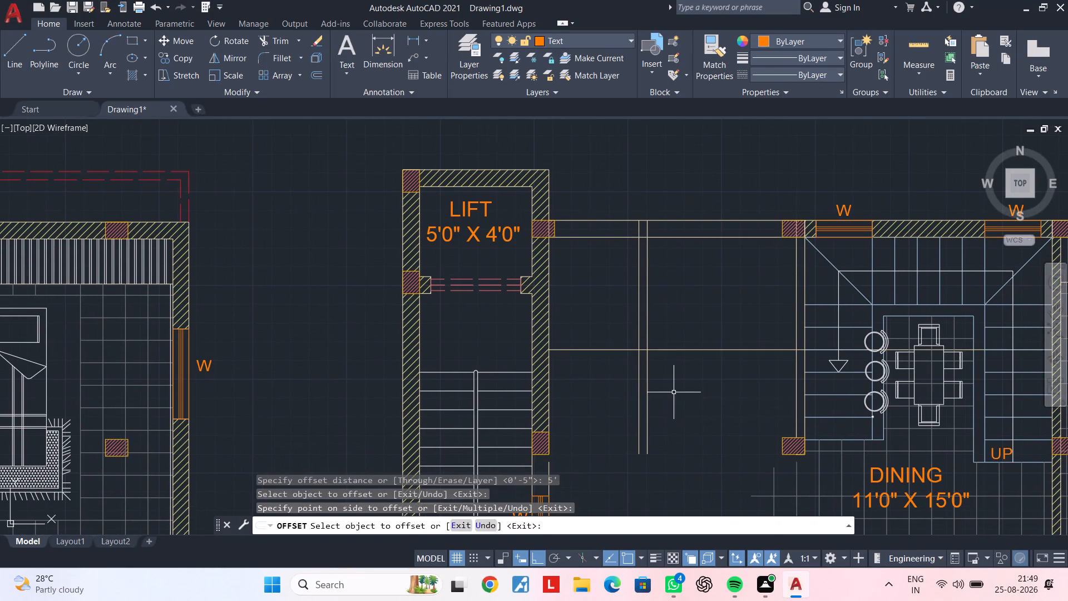
key("Escape")
Trim the new horizontal line inside the wall beside the dining stairs and erase its remainder across the stairs and dining area.
key("t")
key("r")
key("space")
scroll(805, 348, "up", 2)
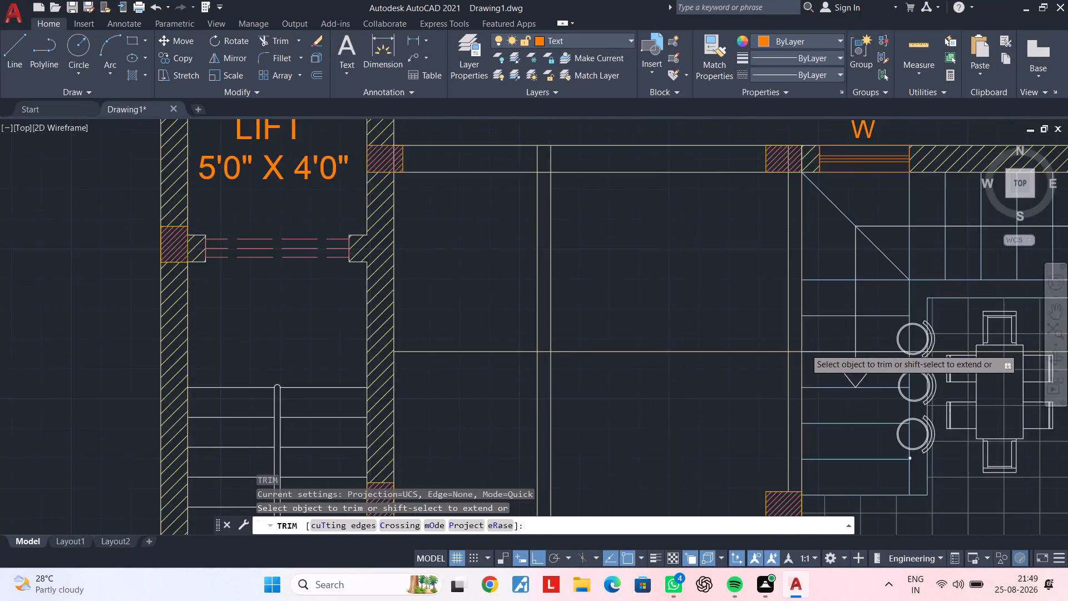
left_click(787, 354)
key("Escape")
middle_click_drag(760, 379, 589, 397)
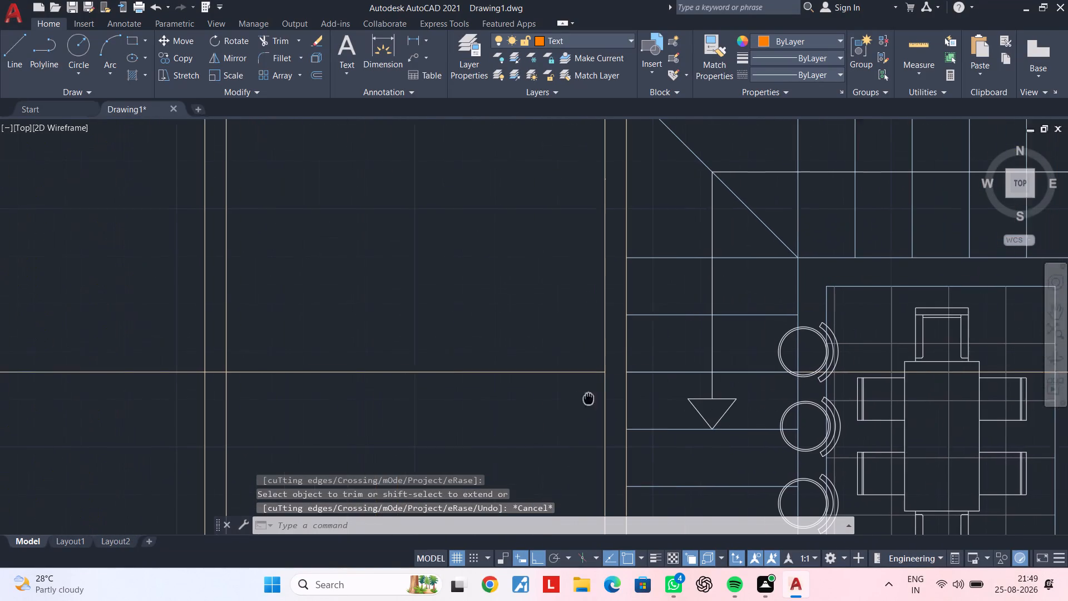
middle_click_drag(589, 397, 578, 398)
key("Escape")
key("Escape")
scroll(848, 376, "up", 1)
left_click(844, 370)
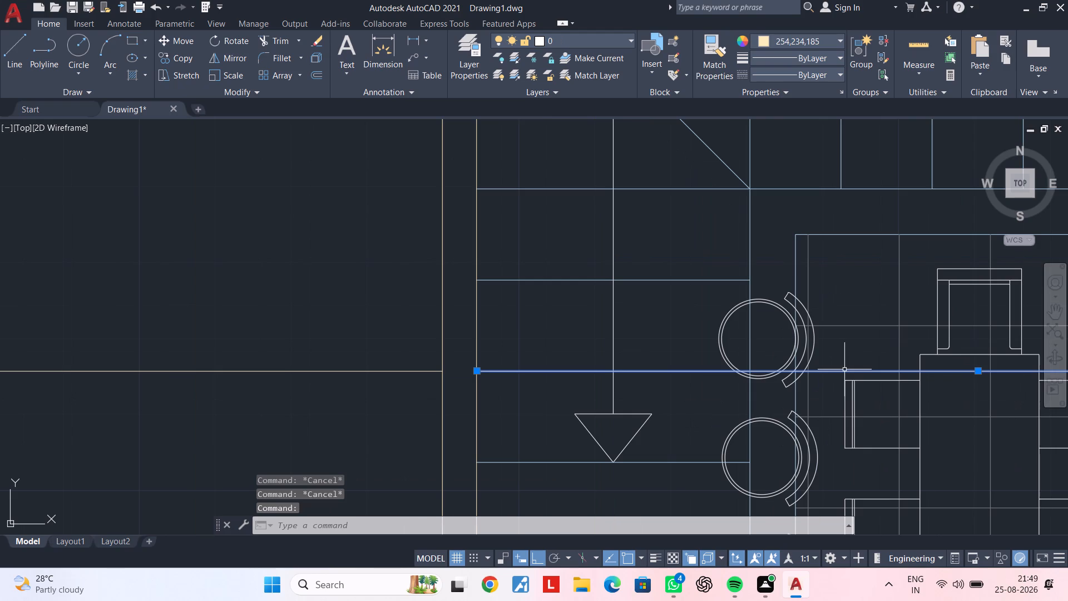
key("Delete")
scroll(844, 371, "down", 2)
scroll(666, 403, "down", 1)
middle_click_drag(658, 403, 778, 329)
key("Escape")
key("Escape")
middle_click_drag(708, 342, 725, 332)
key("Escape")
key("Escape")
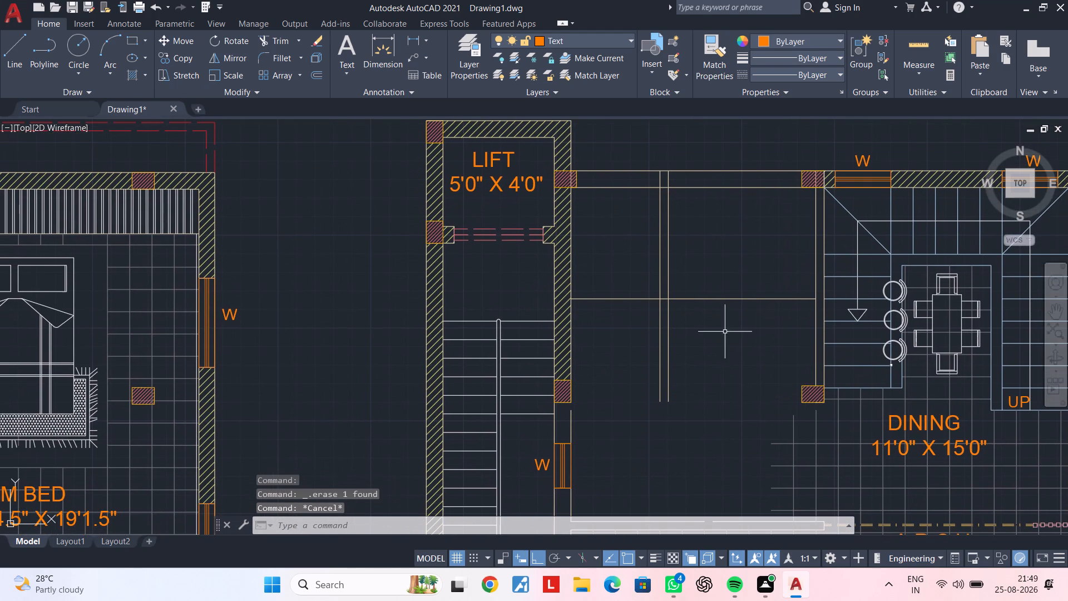
key("Escape")
Offset the new horizontal line downward by 4.5" as the second face of the cross wall.
type("OF")
key("space")
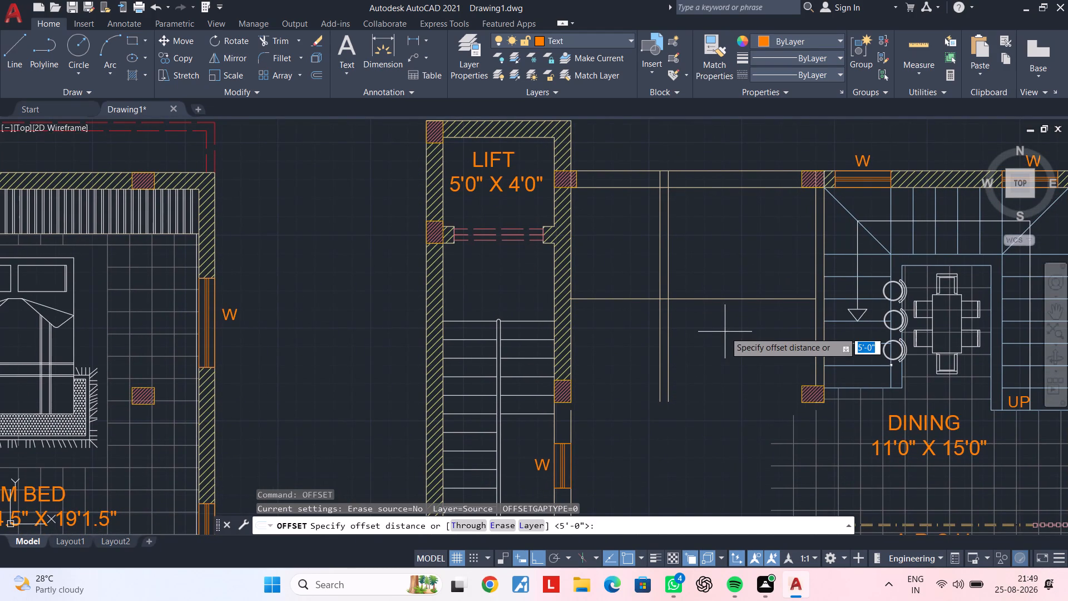
type("4.5\"")
key("Return")
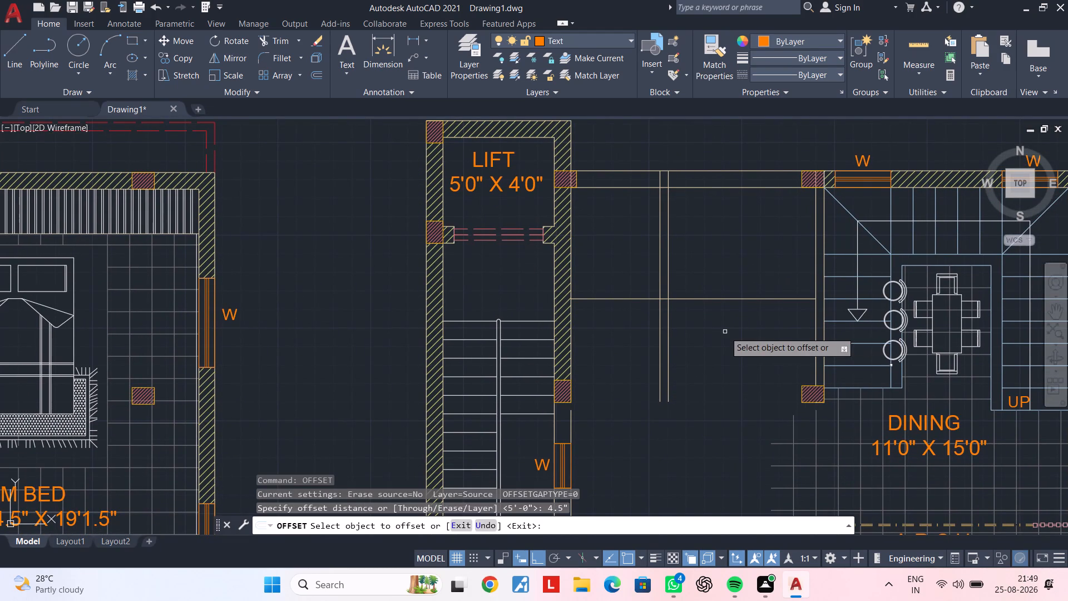
left_click(644, 298)
left_click(637, 331)
key("Escape")
key("Escape")
key("Escape")
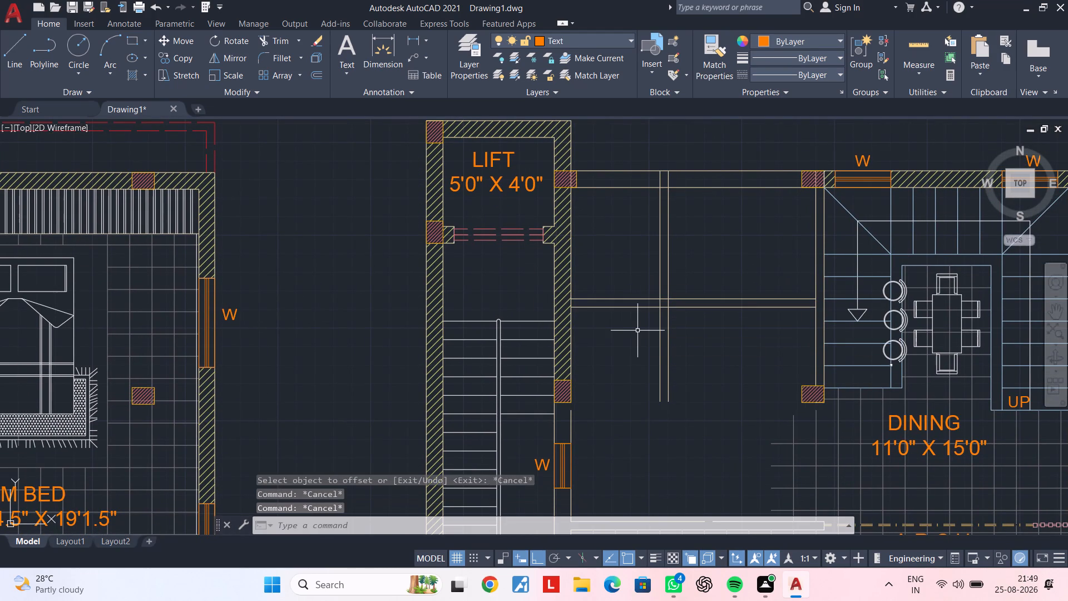
Trim off both vertical partition lines below the new horizontal cross wall.
type("TR")
key("space")
left_click(630, 336)
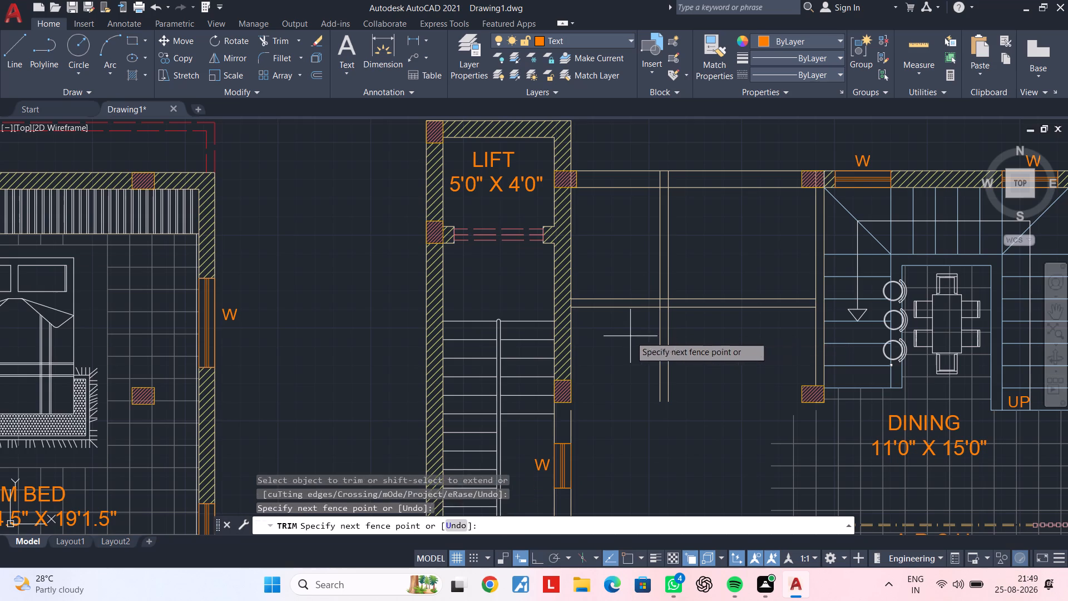
left_click(683, 336)
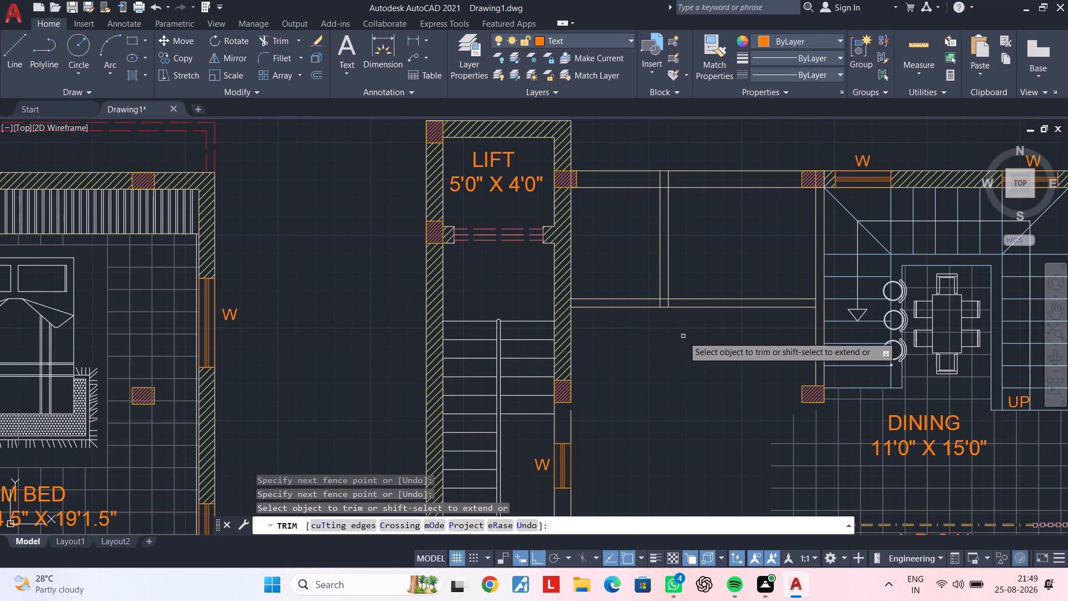
key("Escape")
key("Escape")
key("Escape")
key("Escape")
key("Escape")
key("Escape")
Draw a short vertical line between the two cross-wall faces, just beside the lift and staircase wall, as an opening jamb.
middle_click_drag(609, 327, 645, 319)
scroll(627, 314, "up", 1)
type("L")
key("space")
scroll(626, 310, "up", 2)
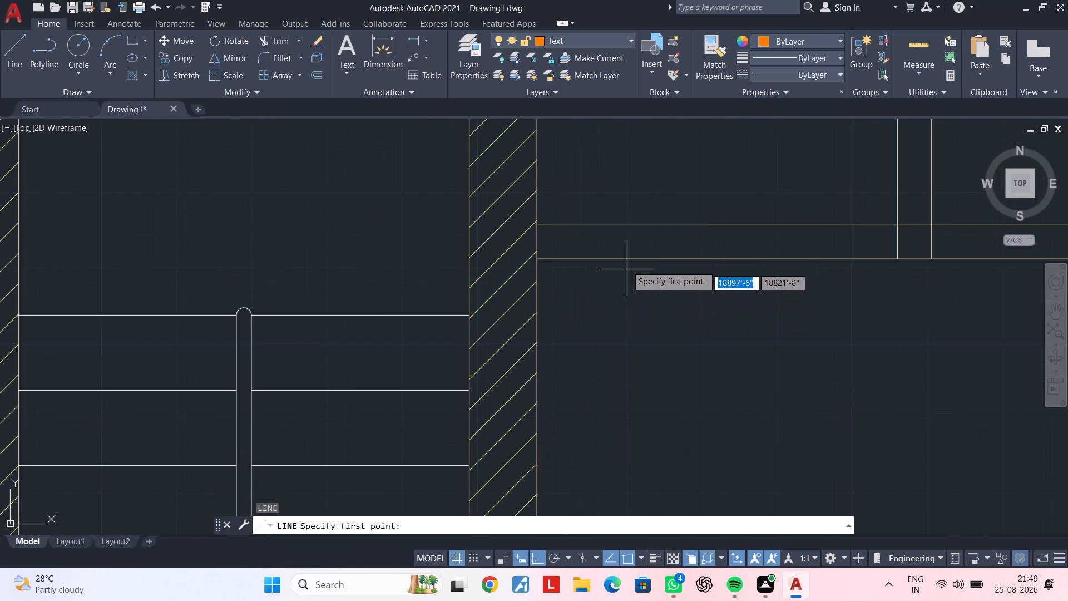
left_click(614, 224)
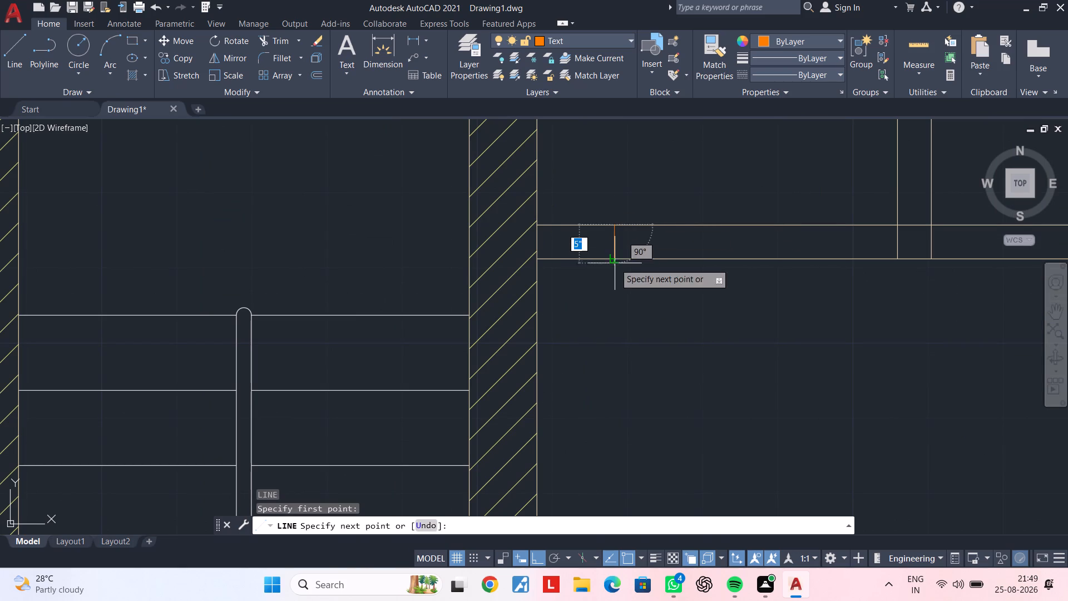
left_click(615, 259)
key("Escape")
key("Escape")
key("Escape")
key("Escape")
key("Escape")
key("Escape")
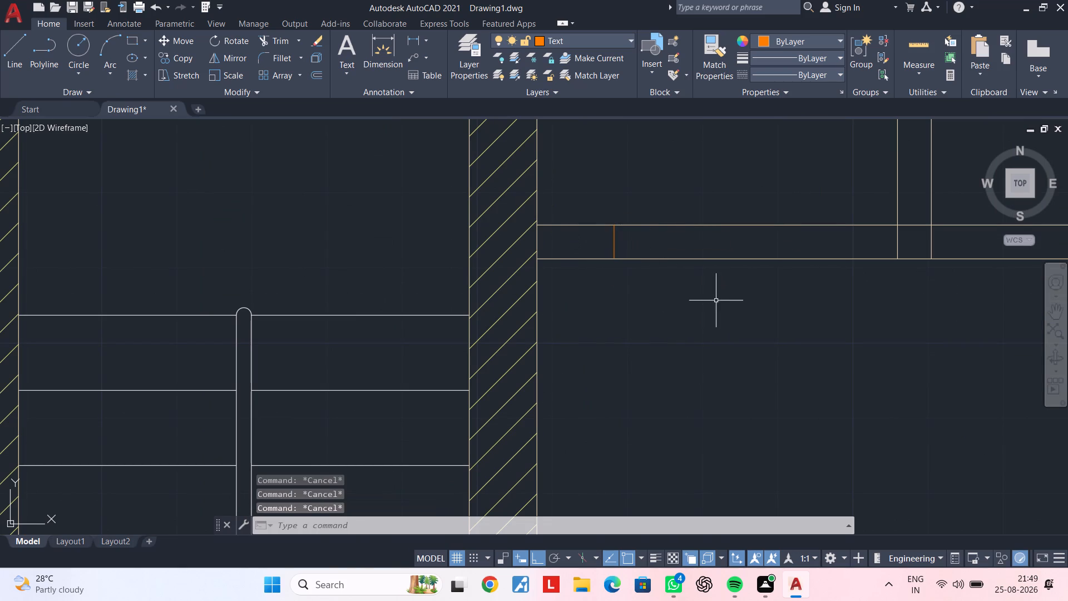
Trim both cross-wall faces between the short jamb line and the vertical partition to leave an opening.
middle_click_drag(718, 300, 647, 326)
key("Escape")
key("Escape")
key("t")
key("r")
key("space")
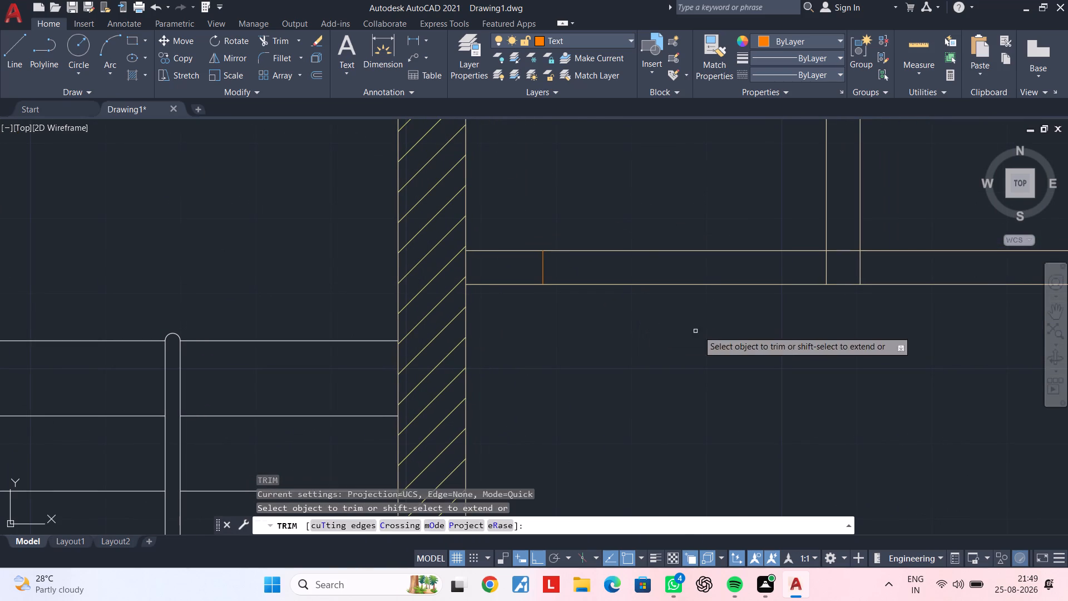
left_click_drag(704, 328, 704, 323)
left_click(689, 220)
middle_click_drag(698, 260, 657, 356)
scroll(688, 326, "down", 2)
middle_click_drag(688, 326, 686, 328)
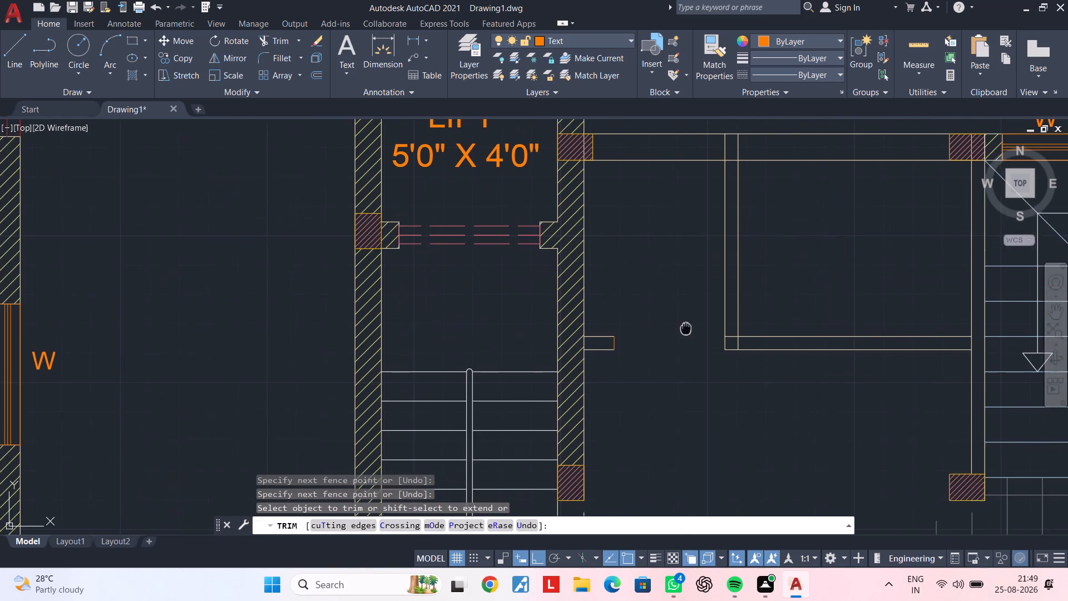
middle_click_drag(686, 328, 679, 334)
key("Escape")
key("Escape")
middle_click_drag(675, 327, 644, 373)
key("Escape")
key("Escape")
middle_click_drag(667, 347, 625, 361)
key("Escape")
key("Escape")
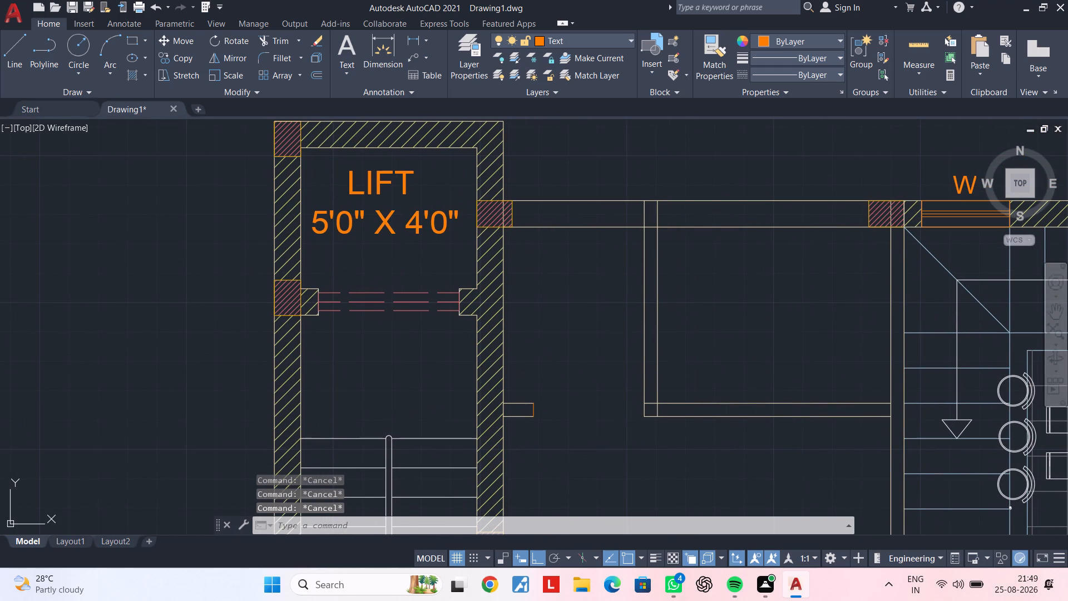
Draw a short horizontal jamb line across the two faces of the vertical partition, just above the cross wall.
key("Escape")
key("Escape")
key("Escape")
type("L")
key("space")
scroll(659, 371, "up", 1)
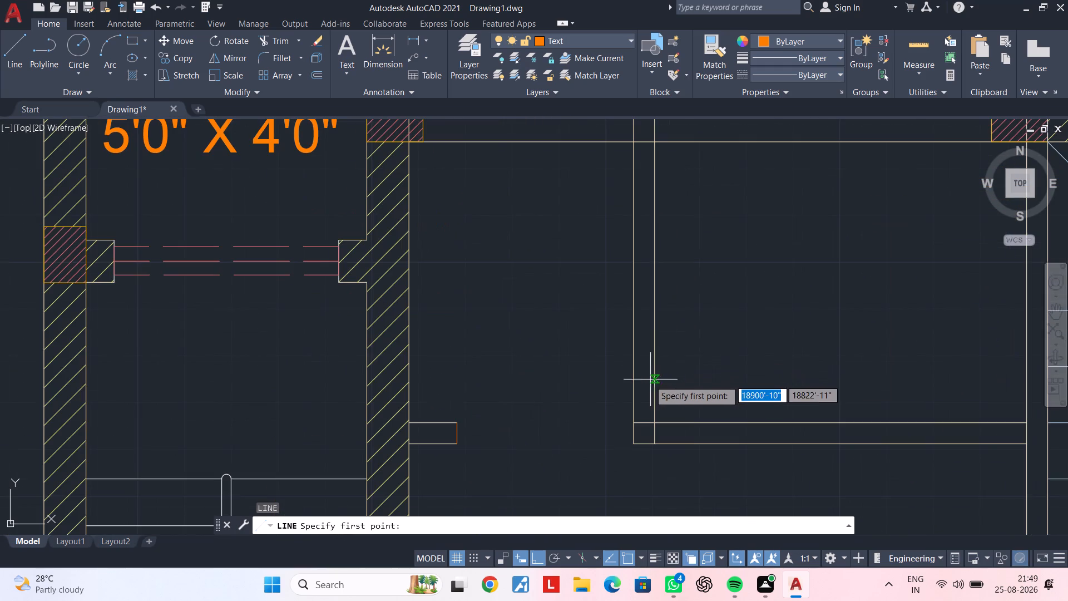
left_click(631, 369)
left_click(653, 368)
key("Escape")
key("Escape")
key("Escape")
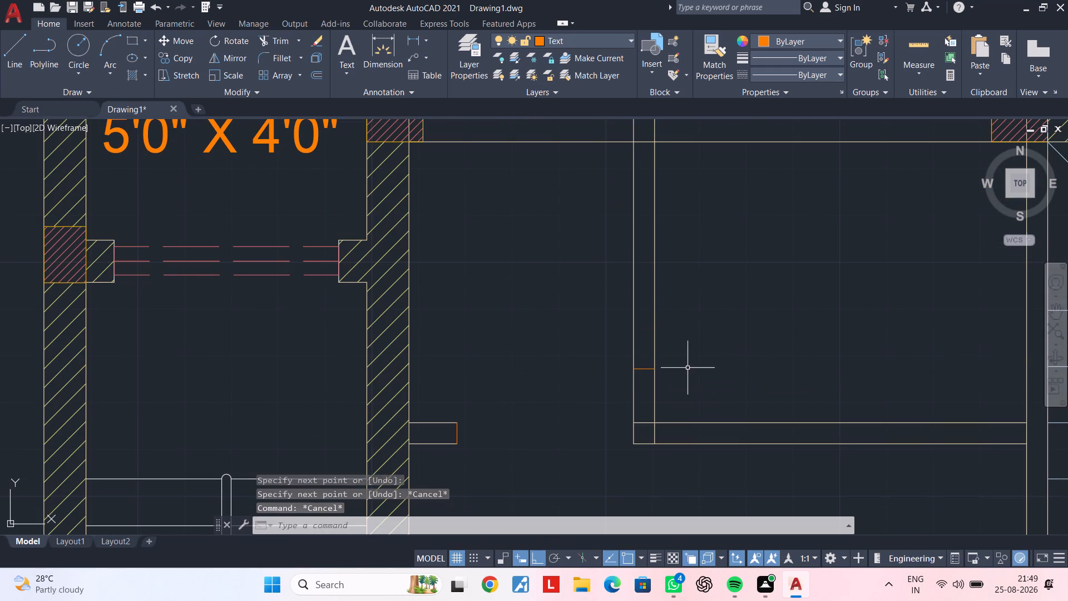
key("Escape")
Offset the short jamb line upward by 2'6" to mark the other side of the door opening.
middle_click_drag(688, 328, 694, 416)
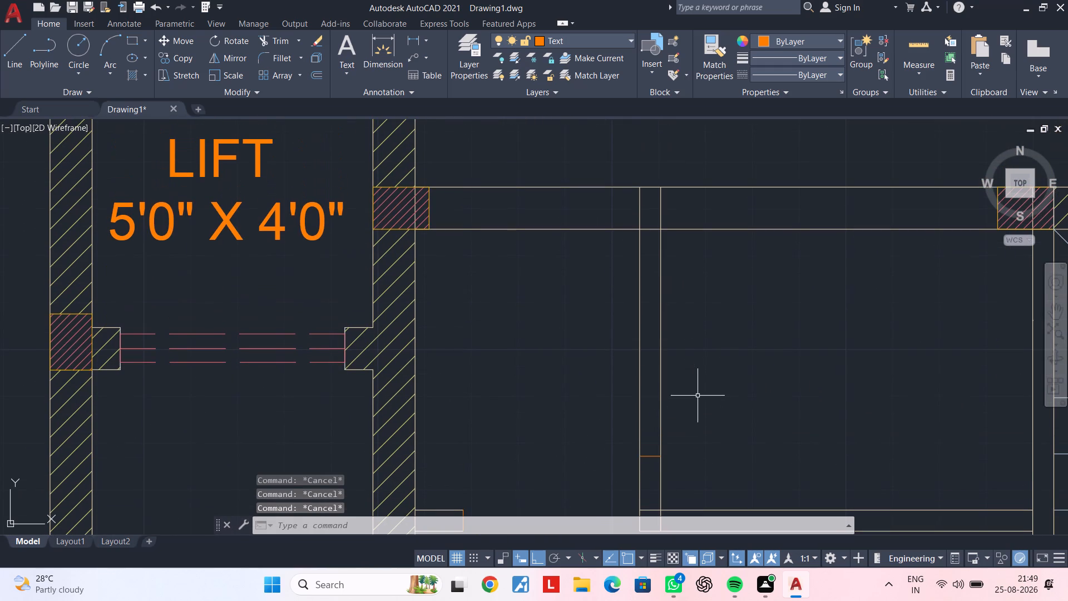
middle_click_drag(700, 366, 701, 335)
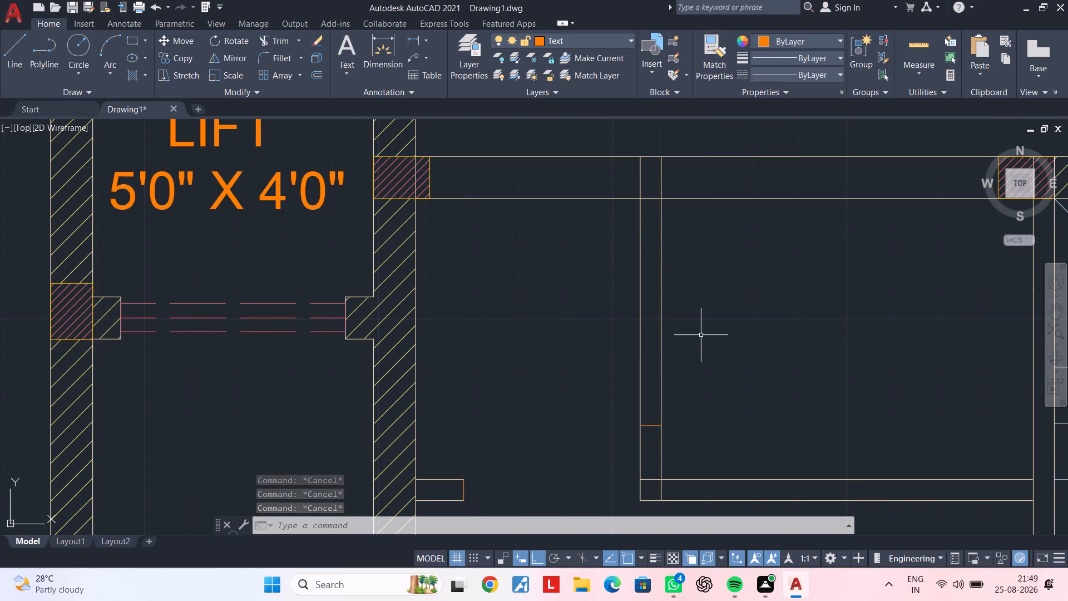
type("OF 2'6\"")
key("Return")
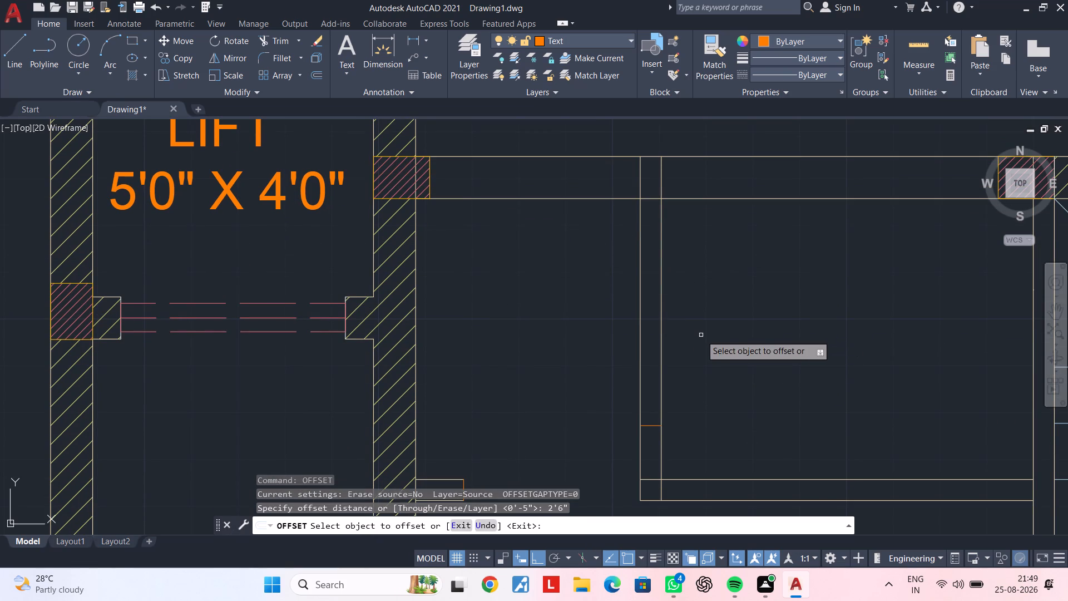
left_click(652, 425)
left_click(652, 350)
key("Escape")
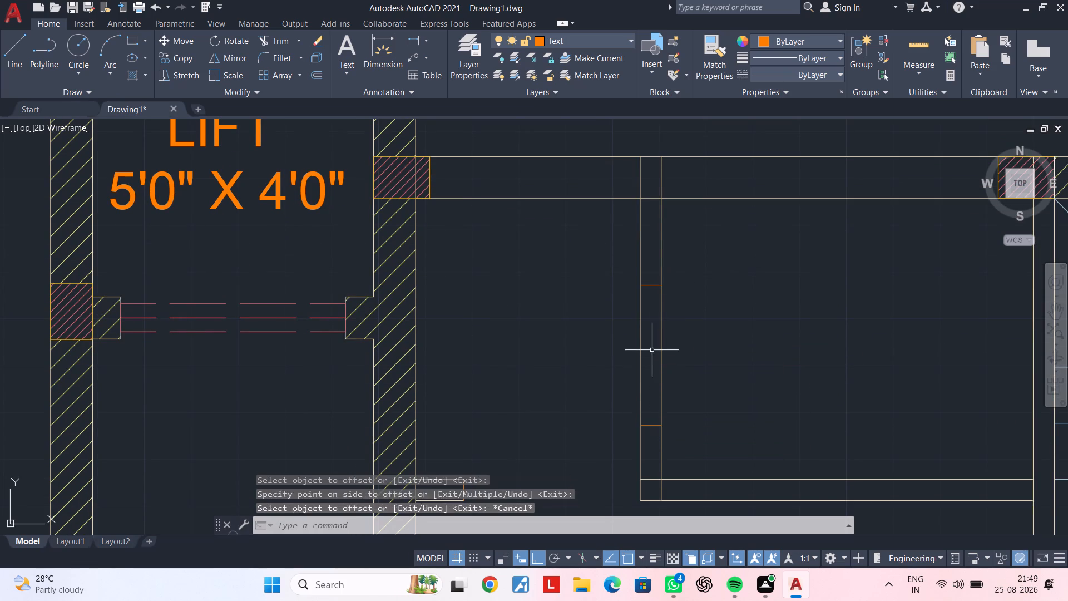
Trim both faces of the vertical partition between the two jamb lines to leave a door opening.
key("Escape")
key("t")
key("r")
key("space")
left_click(708, 361)
left_click(600, 362)
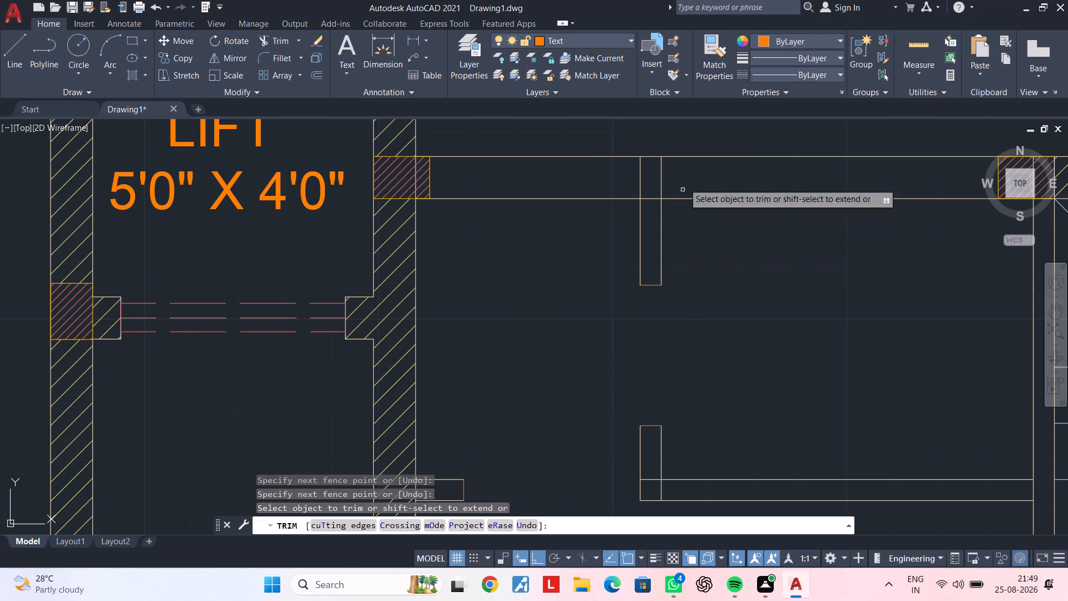
key("Escape")
Set layer 0 as the current layer.
left_click(620, 40)
left_click(586, 60)
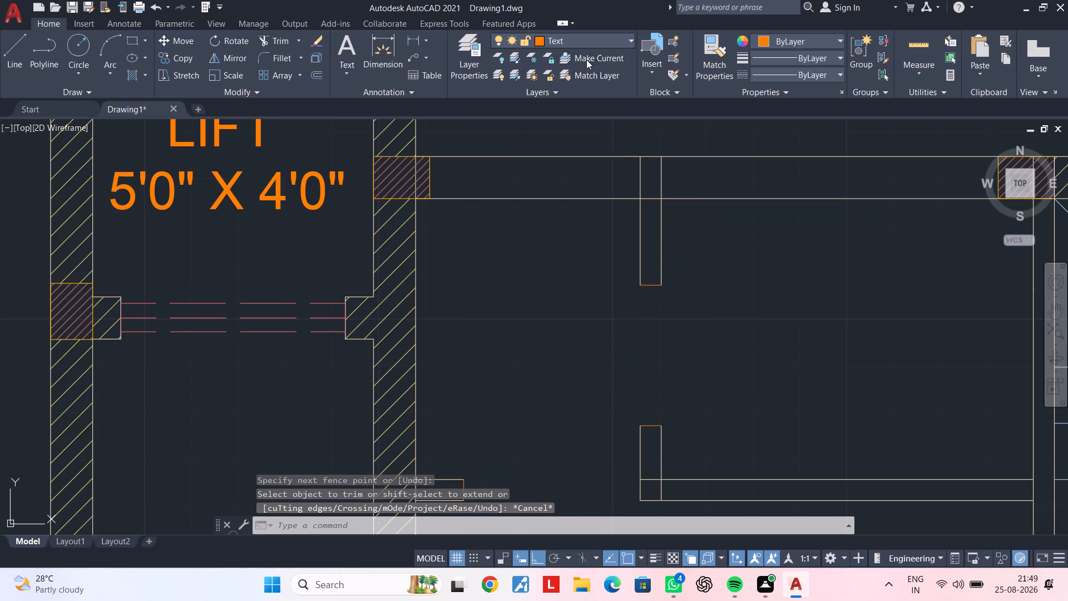
key("Escape")
key("Escape")
Match the properties of the cross wall's upper face line onto the jamb end lines of both openings.
scroll(689, 327, "down", 1)
middle_click(692, 235)
middle_click_drag(687, 302, 693, 274)
key("Escape")
key("Escape")
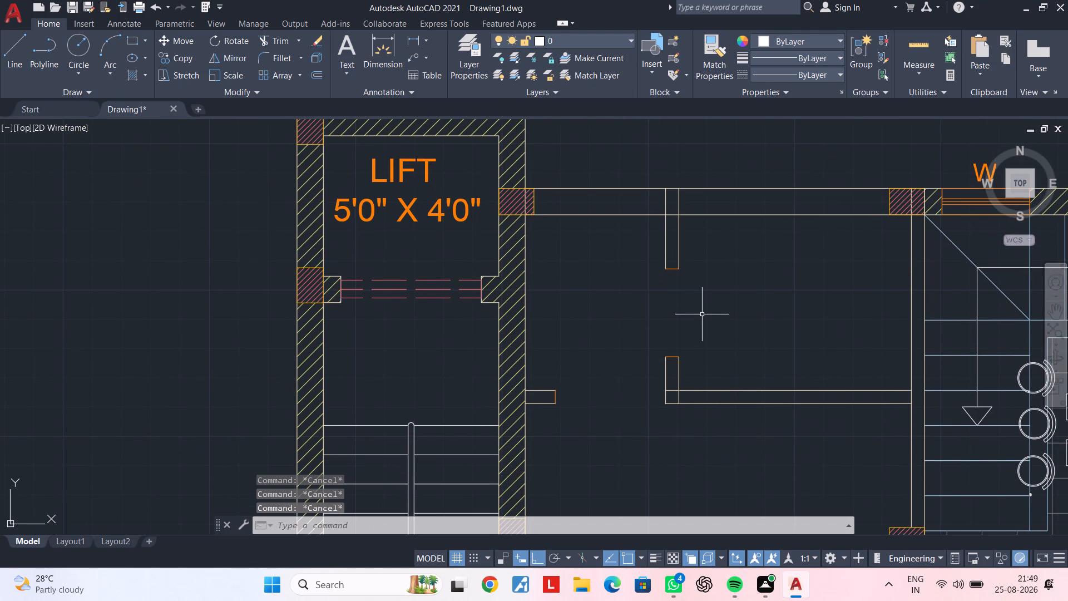
key("m")
key("a")
key("space")
left_click(731, 390)
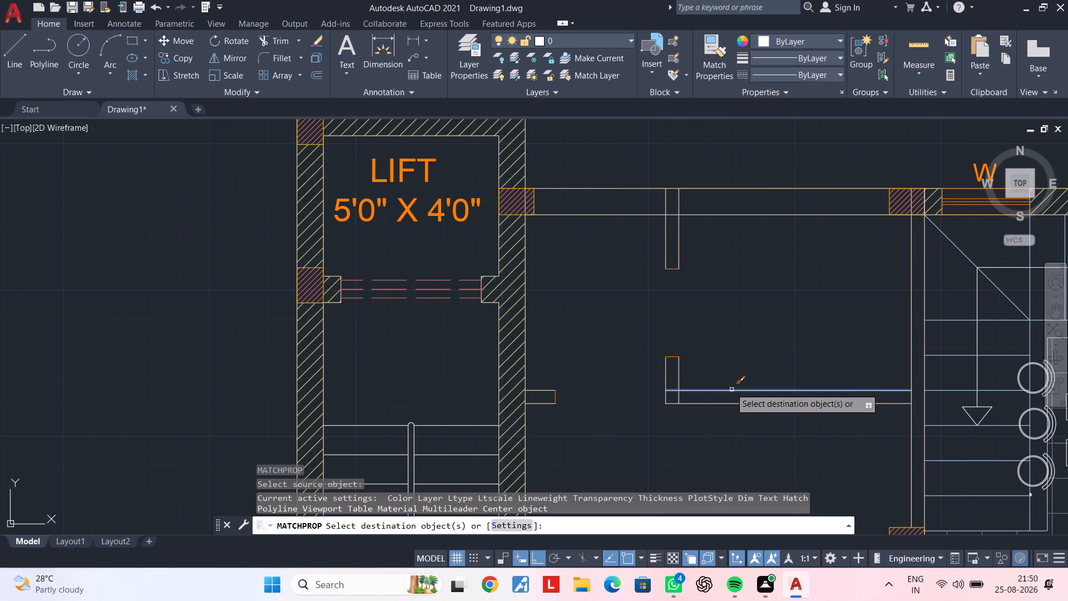
left_click(677, 356)
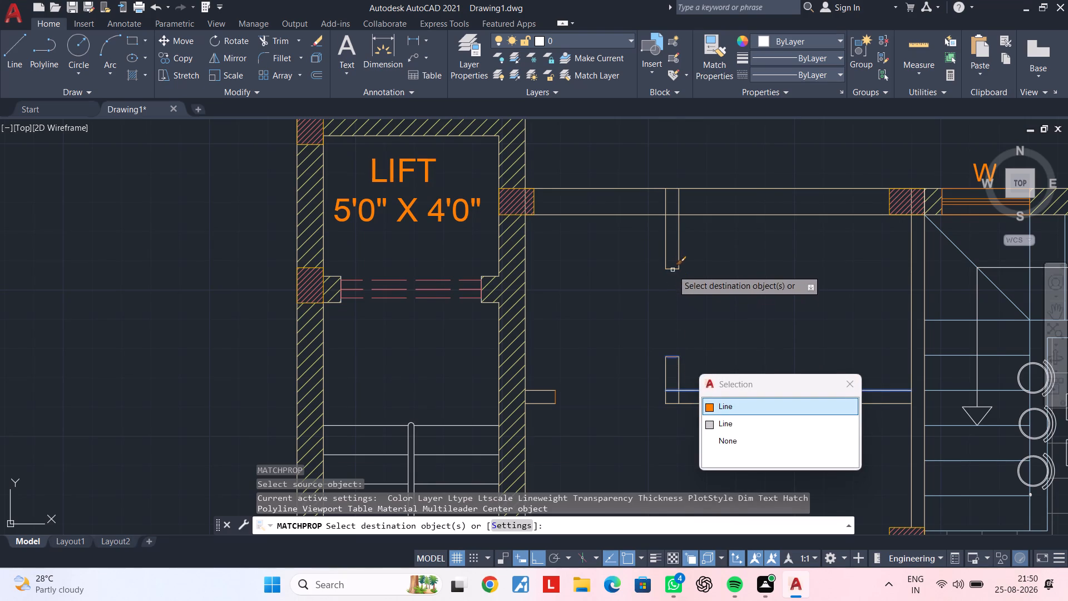
left_click(673, 270)
left_click(554, 396)
key("Escape")
key("Escape")
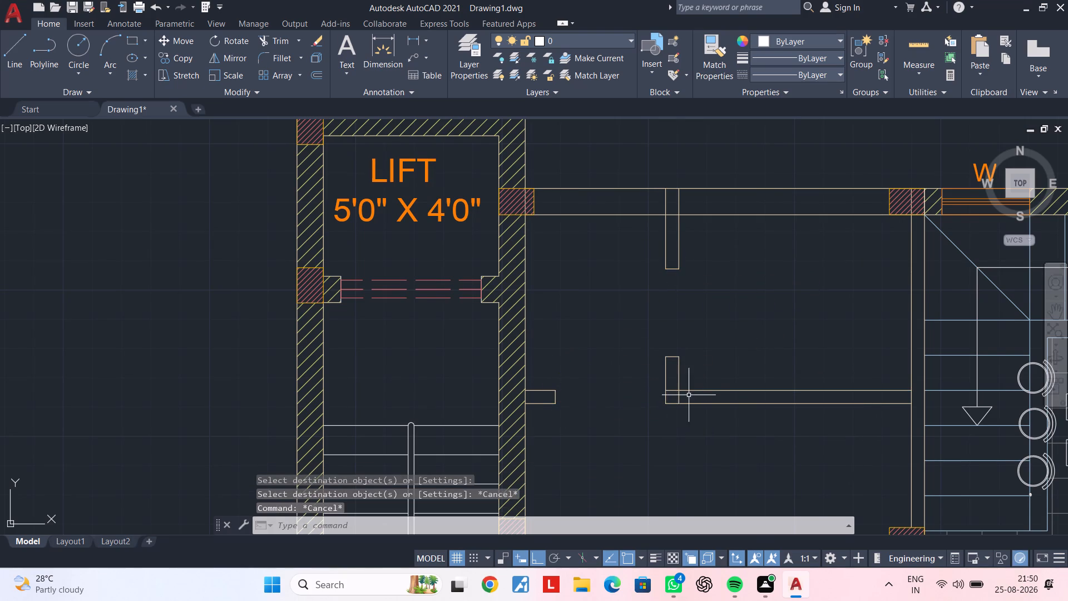
Trim the overlapping line ends inside the corner where the vertical partition meets the cross wall.
middle_click_drag(697, 397, 696, 376)
key("Escape")
type("TR")
key("space")
scroll(680, 389, "up", 1)
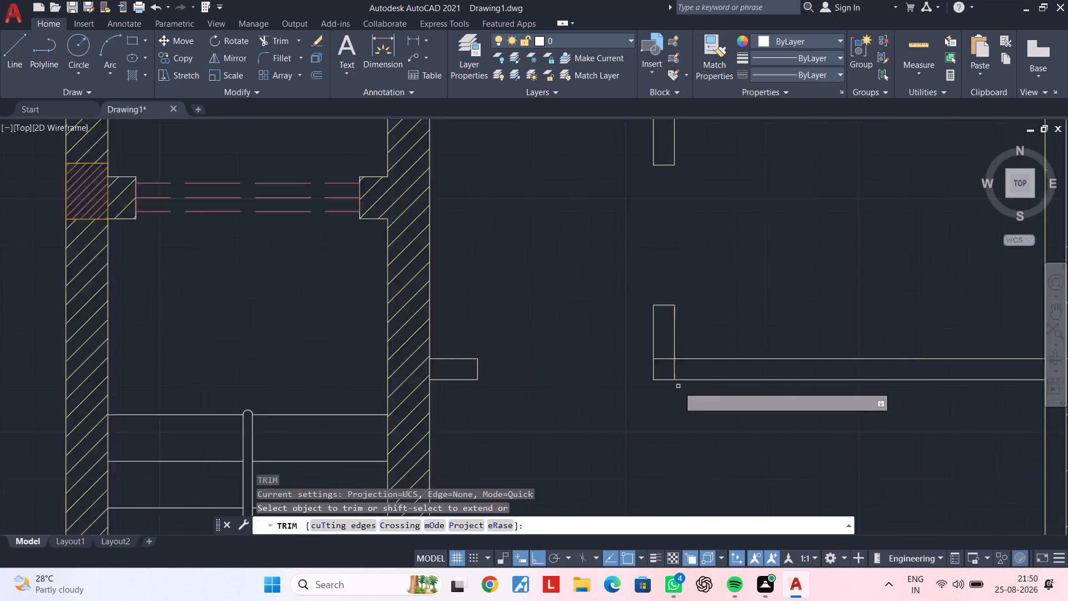
scroll(678, 385, "up", 1)
left_click_drag(662, 343, 662, 355)
left_click(673, 361)
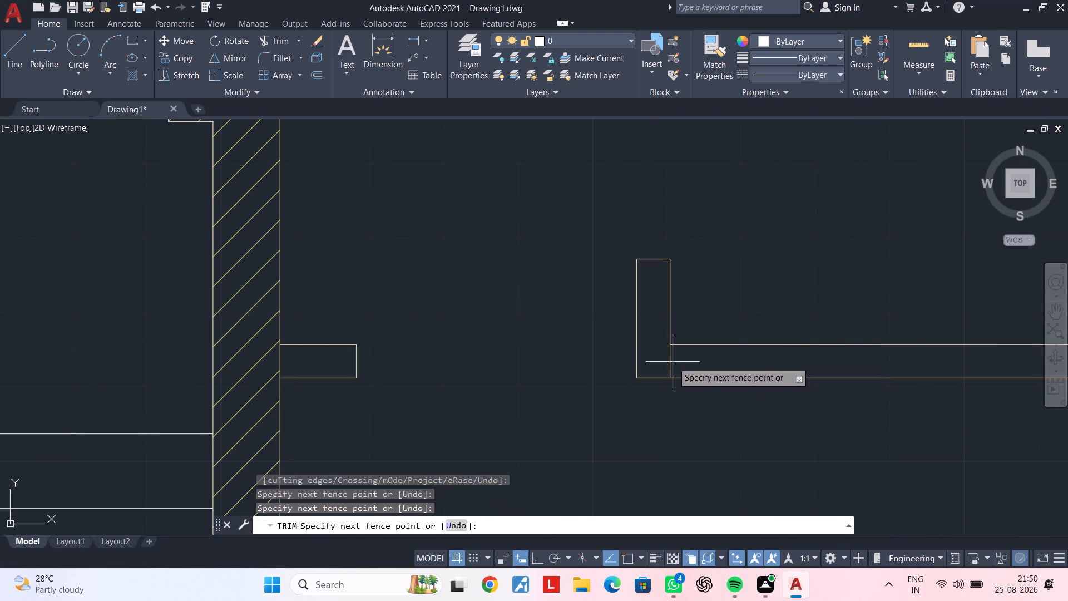
left_click(660, 363)
key("Escape")
Measure the vertical distance from the partition corner to the hall's upper wall with a linear dimension, without placing it.
scroll(662, 363, "down", 3)
middle_click_drag(679, 389, 645, 352)
key("Escape")
key("Escape")
key("Escape")
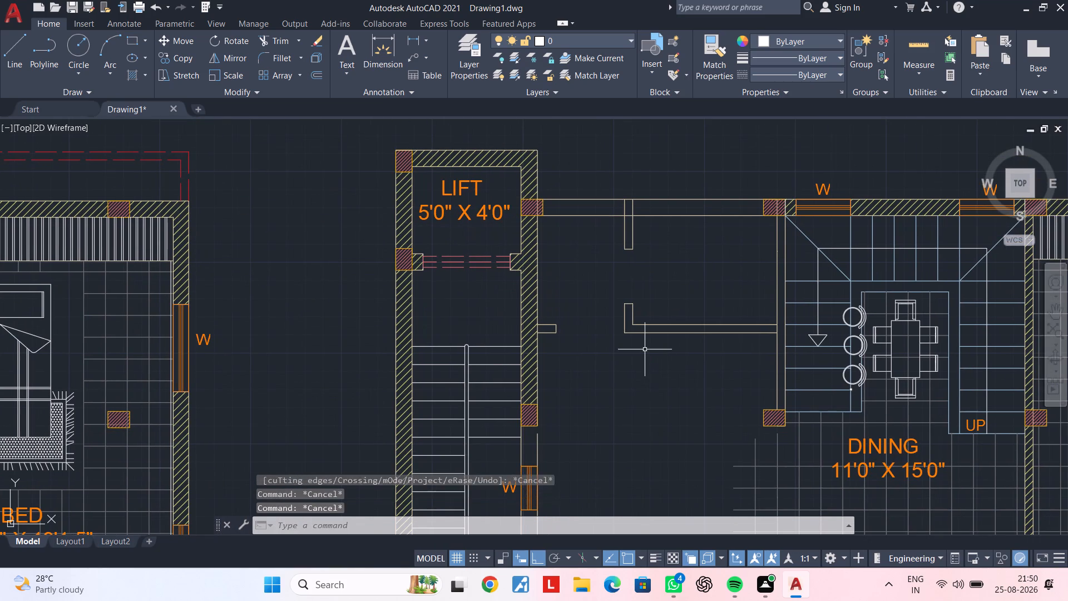
key("Escape")
key("Escape")
middle_click_drag(640, 396, 612, 334)
key("Escape")
middle_click_drag(623, 338, 622, 306)
key("Escape")
key("Escape")
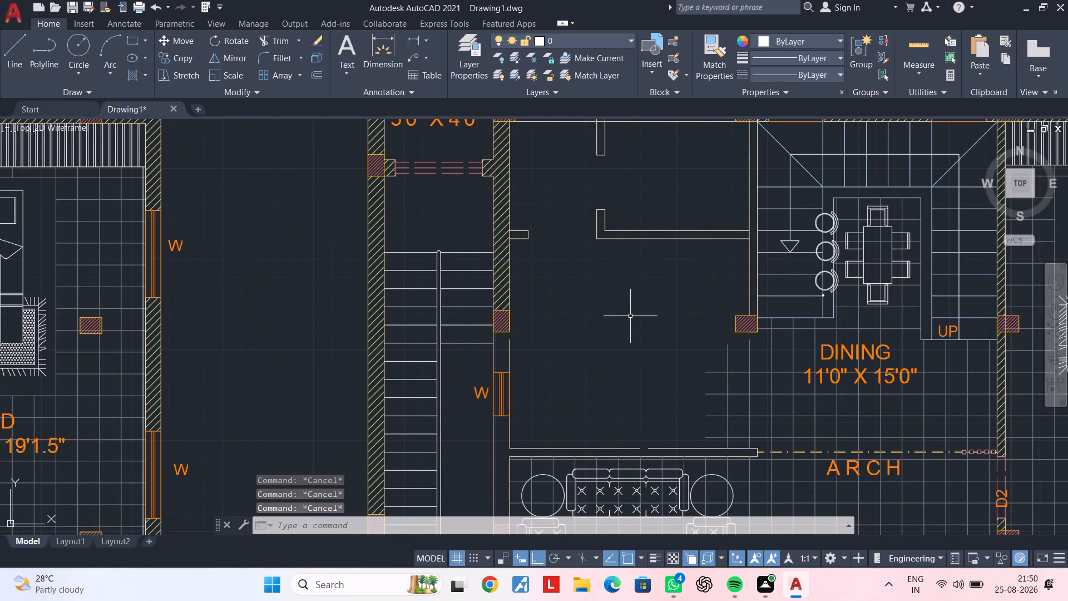
middle_click_drag(635, 313, 636, 295)
key("Escape")
key("Escape")
middle_click_drag(642, 331, 651, 277)
key("Escape")
key("Escape")
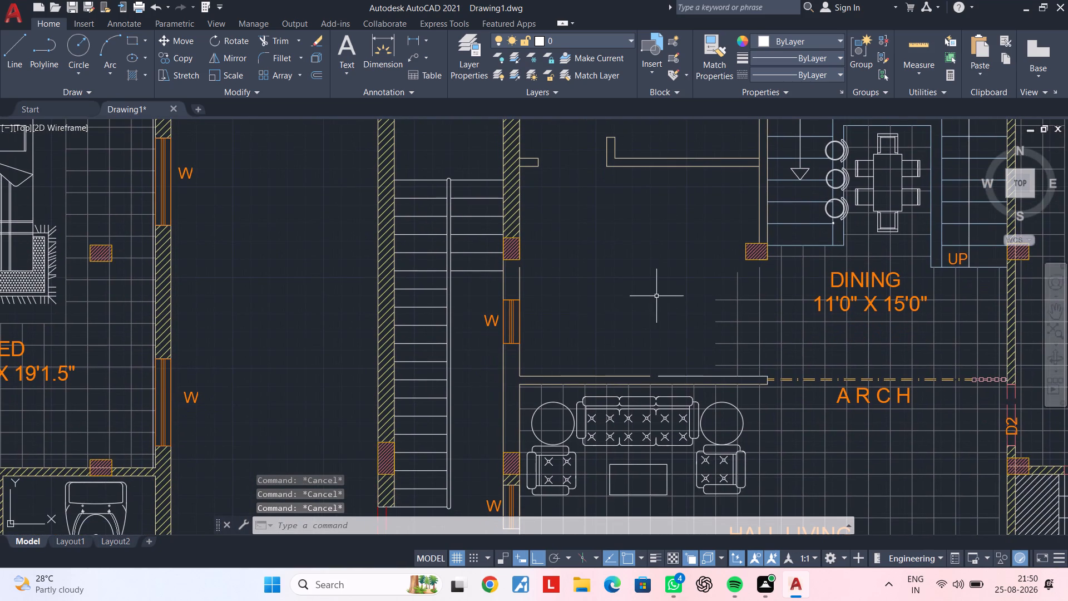
key("Escape")
key("Escape")
left_click(413, 37)
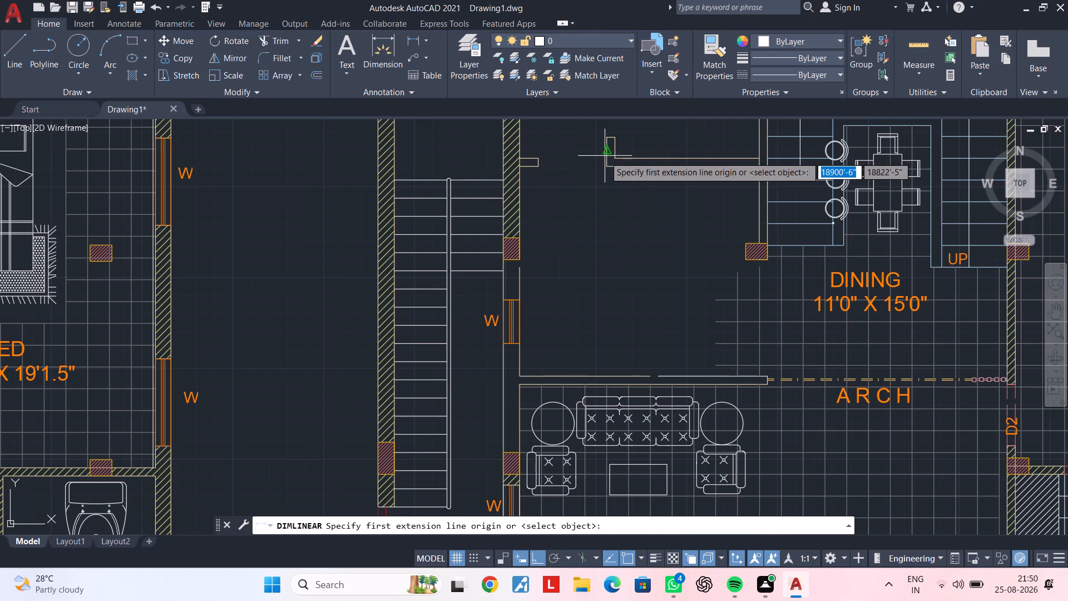
left_click(606, 168)
left_click(606, 375)
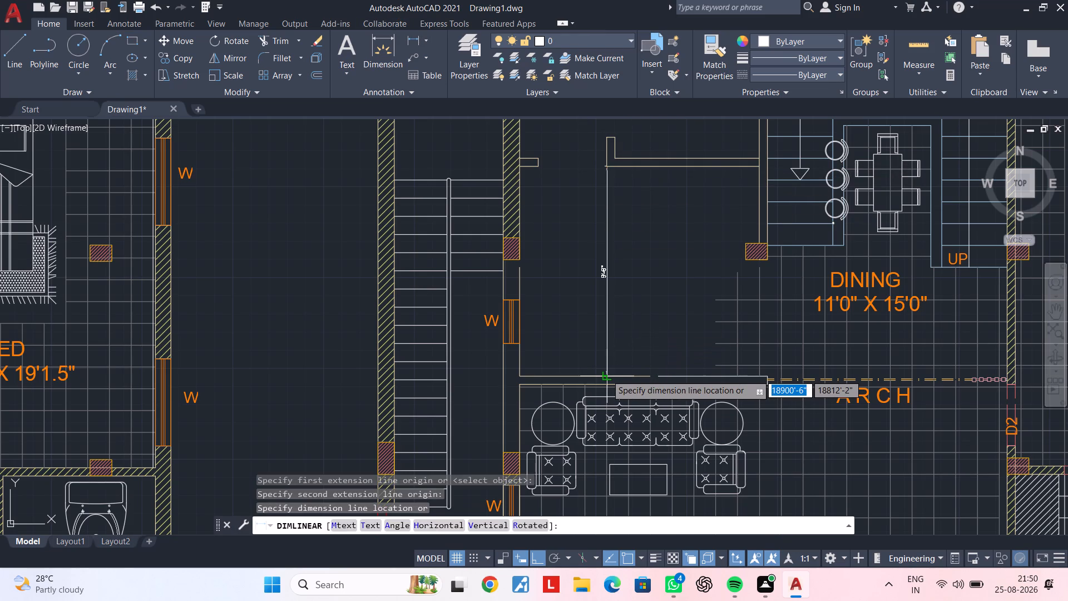
scroll(605, 347, "up", 2)
scroll(605, 347, "down", 2)
key("Escape")
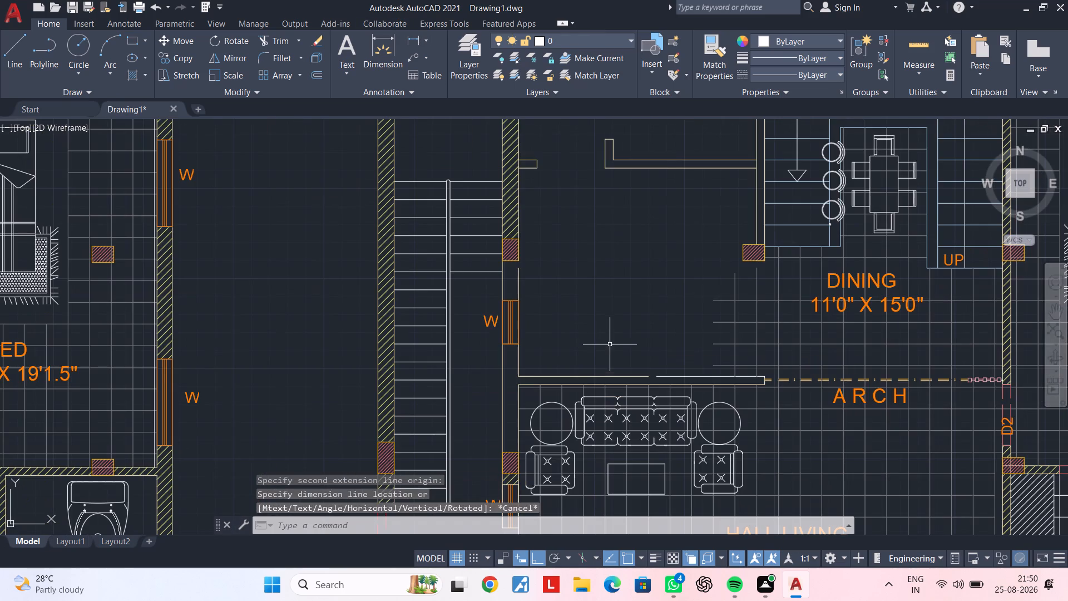
key("Escape")
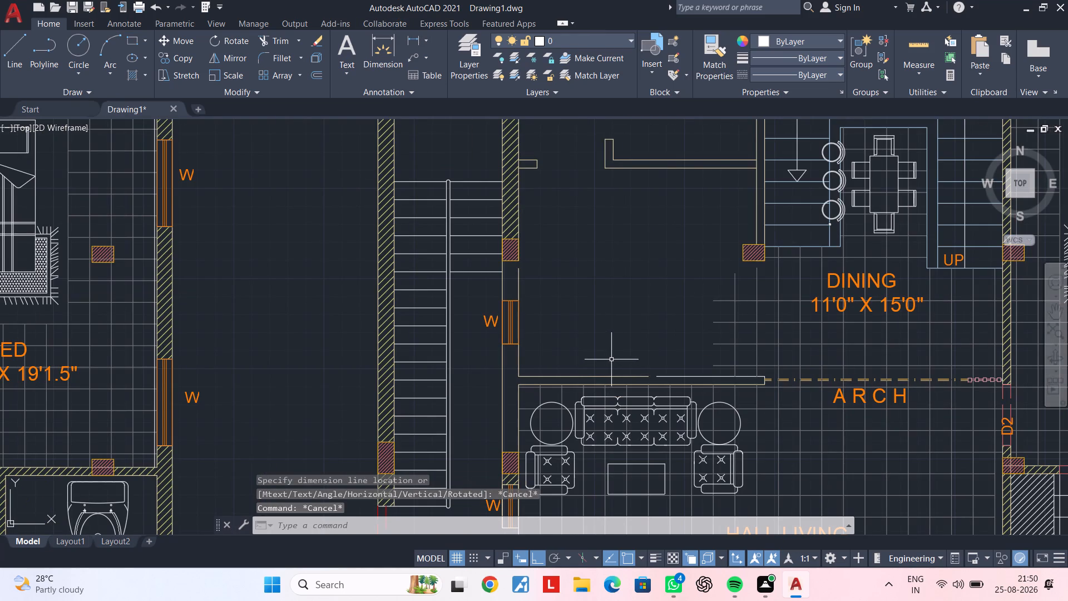
Delete the wall above the hall living area, the sofa set with its tables, and the adjoining floor tile lines.
scroll(612, 358, "down", 1)
middle_click_drag(615, 352, 611, 321)
scroll(640, 321, "up", 1)
middle_click_drag(637, 325, 640, 294)
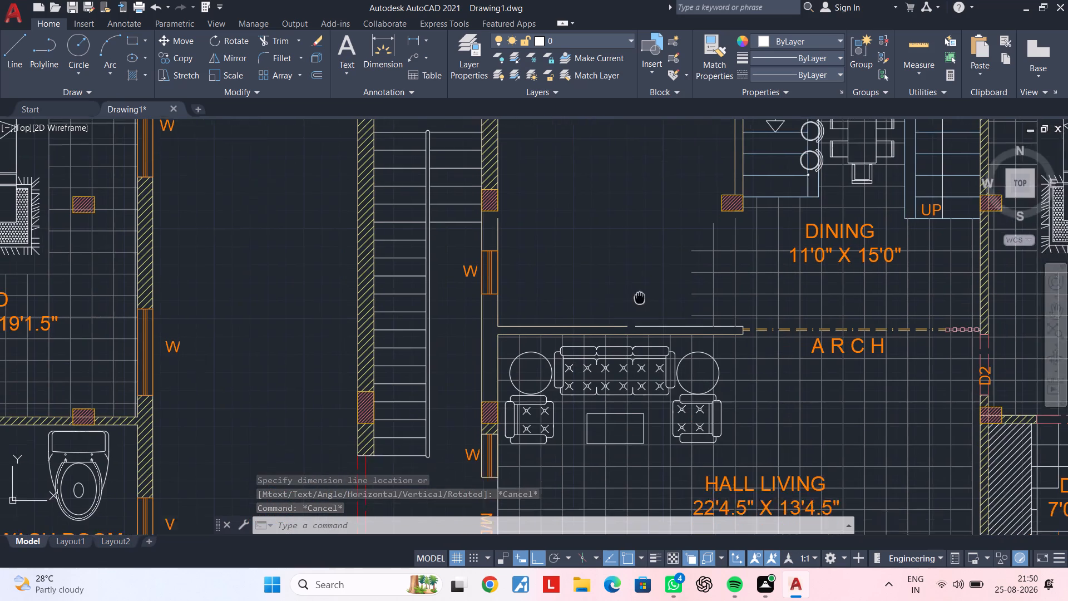
middle_click_drag(640, 294, 646, 273)
left_click(658, 271)
left_click(573, 391)
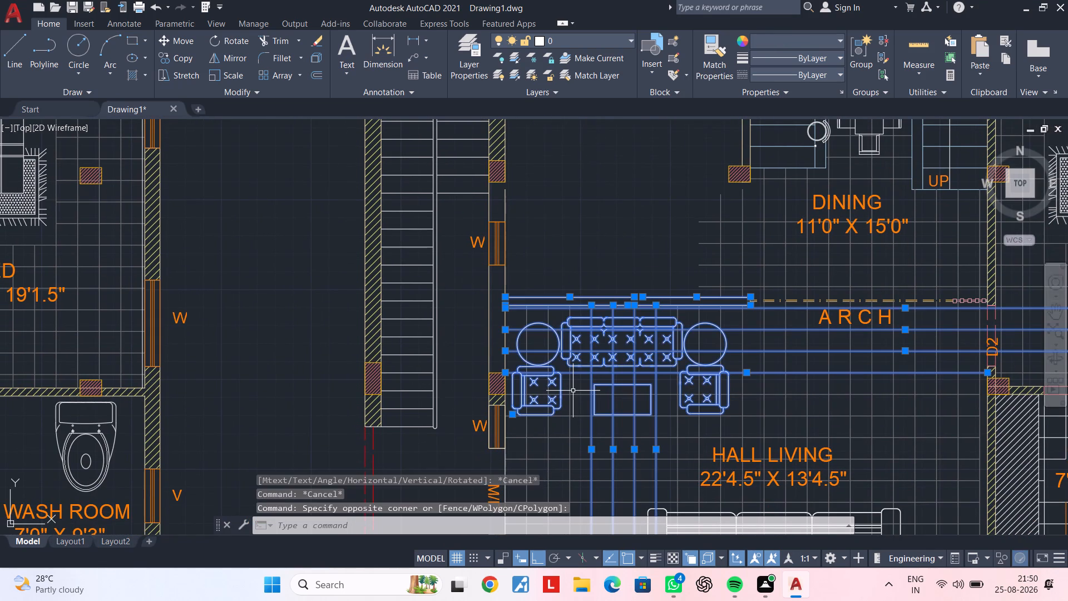
key("Delete")
left_click(604, 324)
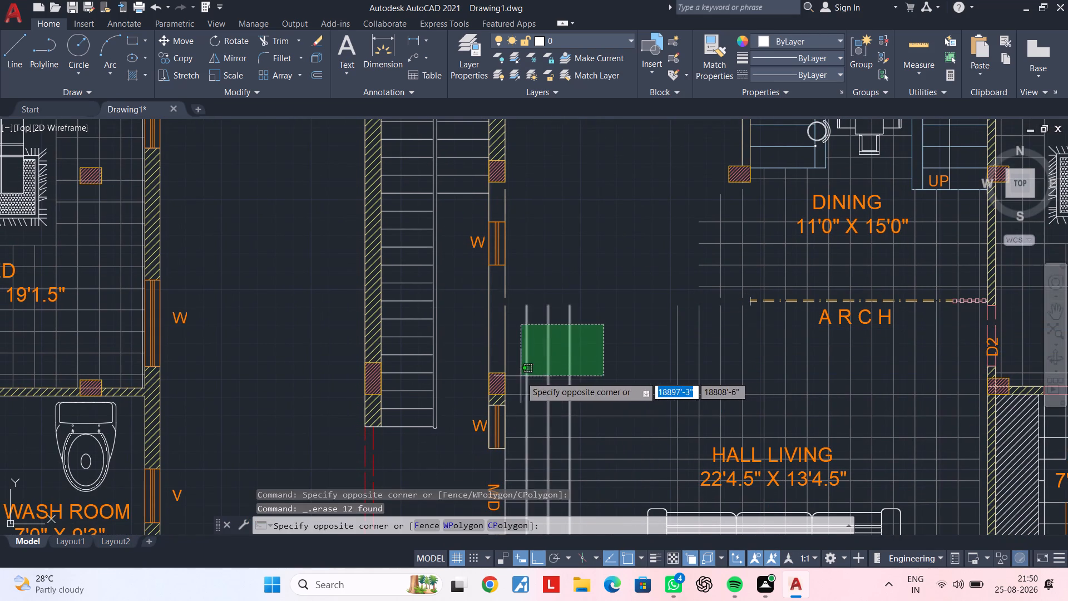
left_click(521, 376)
key("Delete")
Delete the dash-dot arch line and the floor tile lines crossing the open side of the dining area.
middle_click_drag(616, 361, 556, 402)
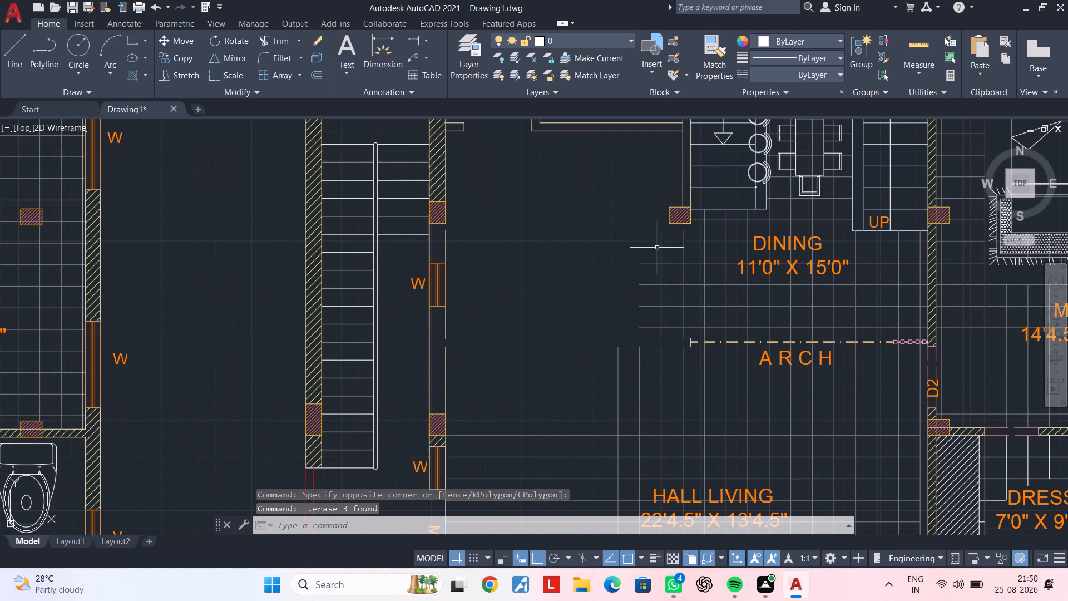
left_click(640, 237)
left_click(743, 357)
left_click(749, 280)
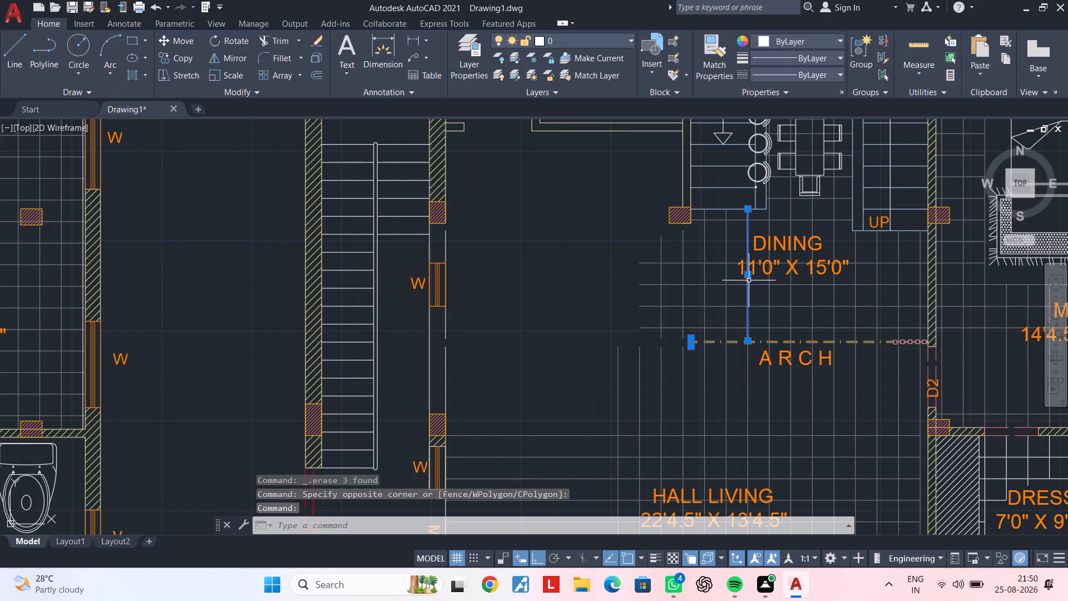
left_click(734, 233)
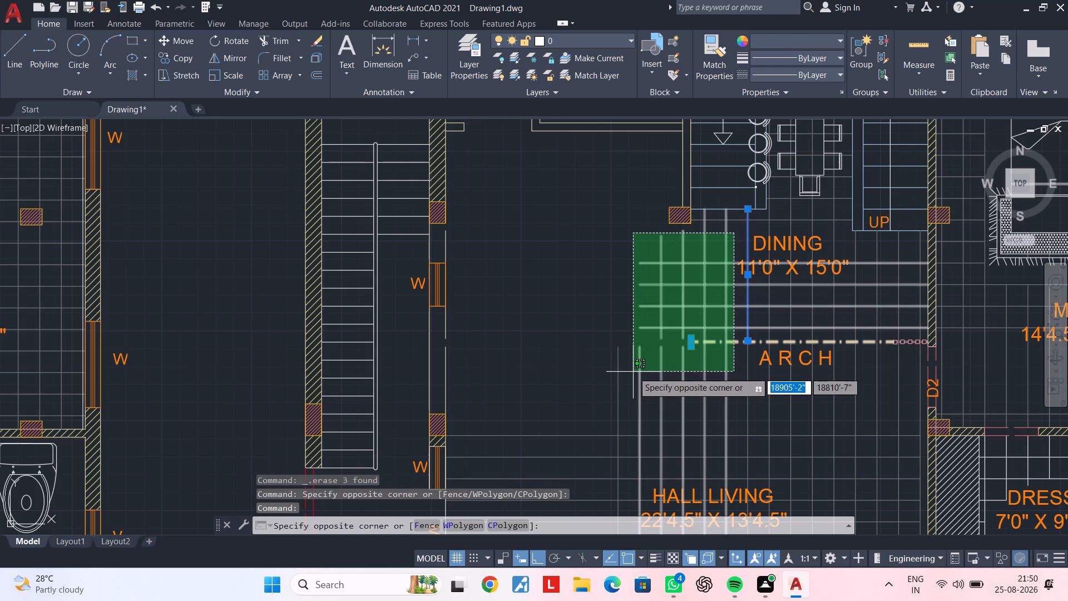
left_click(633, 372)
key("Delete")
Delete the leftover vertical floor tile lines near the middle of the hall living area in the copied plan.
scroll(655, 373, "down", 2)
middle_click_drag(671, 364, 701, 327)
left_click(696, 336)
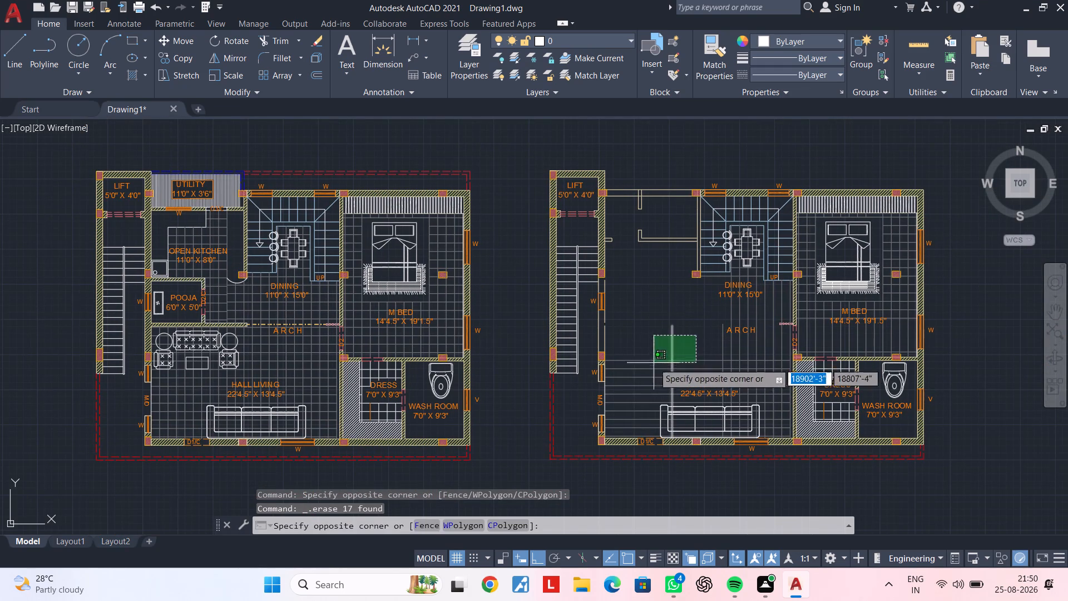
left_click(638, 372)
key("Delete")
Delete the long sofa along the bottom wall of the hall living area in the copied plan.
middle_click_drag(675, 360, 685, 333)
middle_click_drag(697, 330, 685, 372)
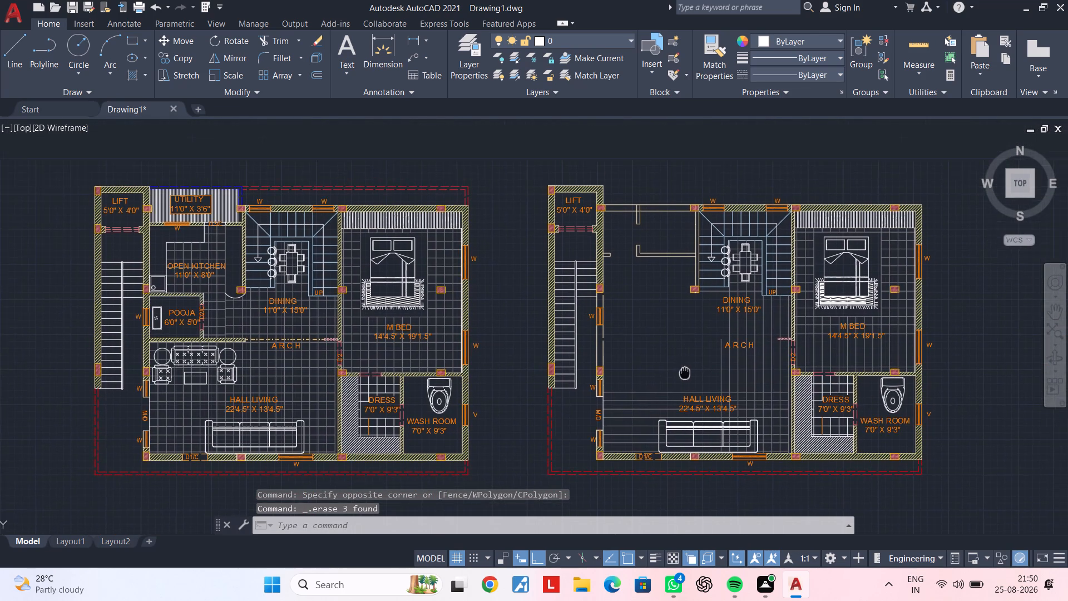
middle_click_drag(685, 372, 684, 373)
scroll(671, 311, "up", 2)
middle_click_drag(641, 327, 624, 385)
middle_click_drag(673, 362, 669, 263)
scroll(674, 312, "down", 1)
middle_click_drag(674, 313, 676, 241)
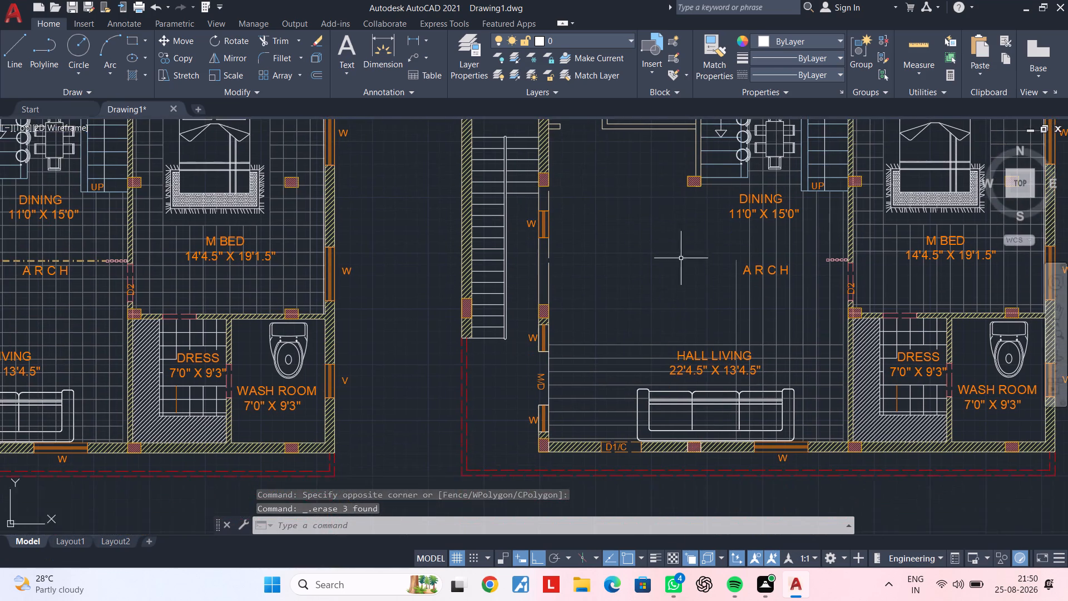
middle_click_drag(707, 357, 713, 294)
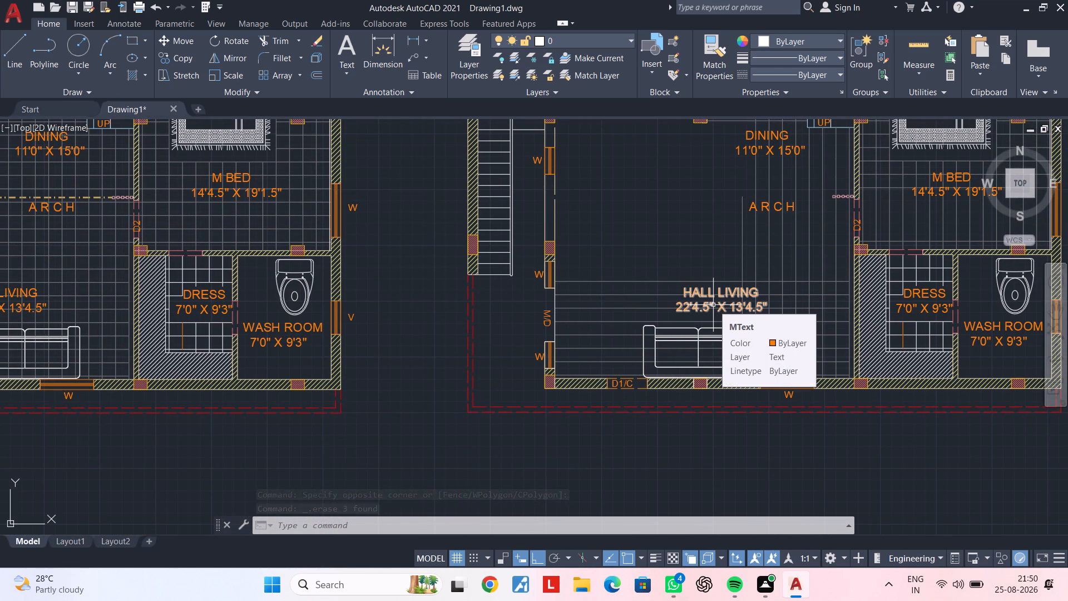
key("Escape")
key("Escape")
key("Escape")
key("Escape")
key("Escape")
key("Escape")
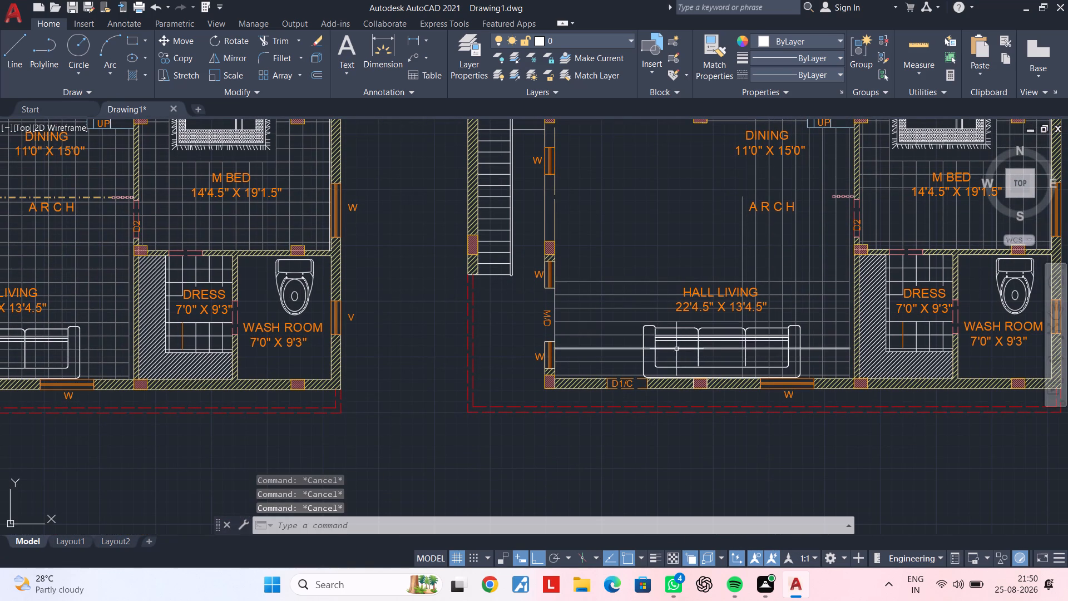
left_click(654, 353)
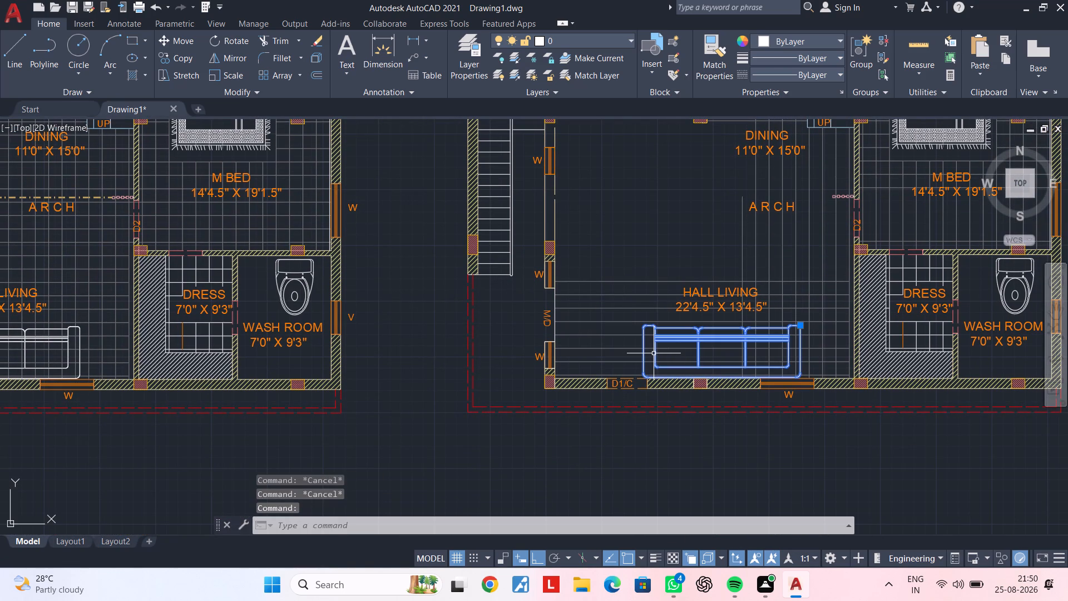
key("Delete")
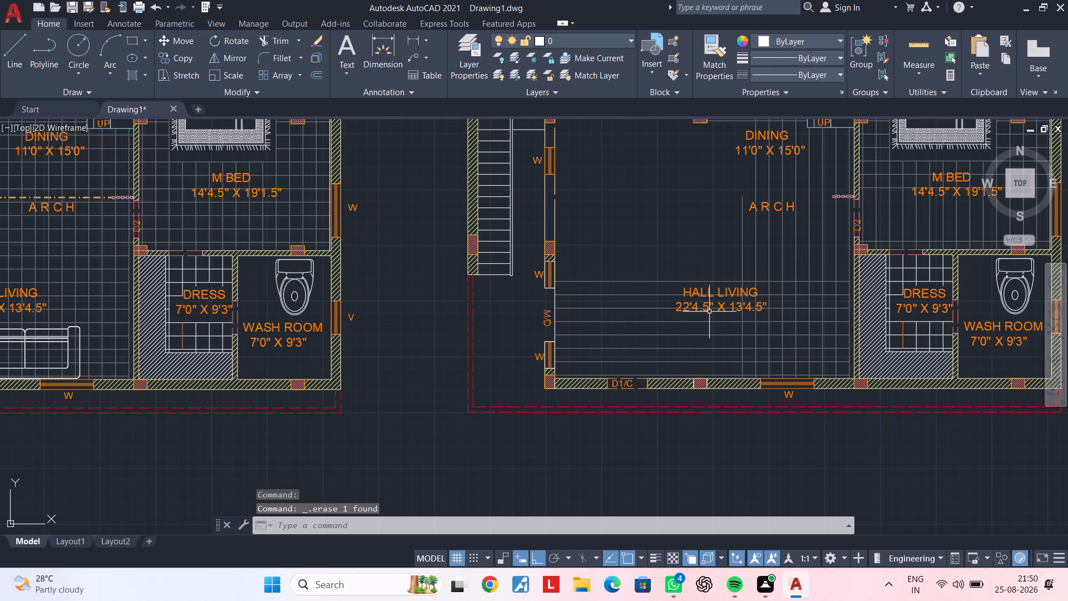
Delete the HALL LIVING label with its size text and the horizontal floor tile lines in the copied plan's hall.
middle_click_drag(708, 316, 695, 337)
scroll(688, 385, "up", 4)
left_click(703, 422)
scroll(631, 253, "down", 3)
middle_click_drag(590, 176, 591, 178)
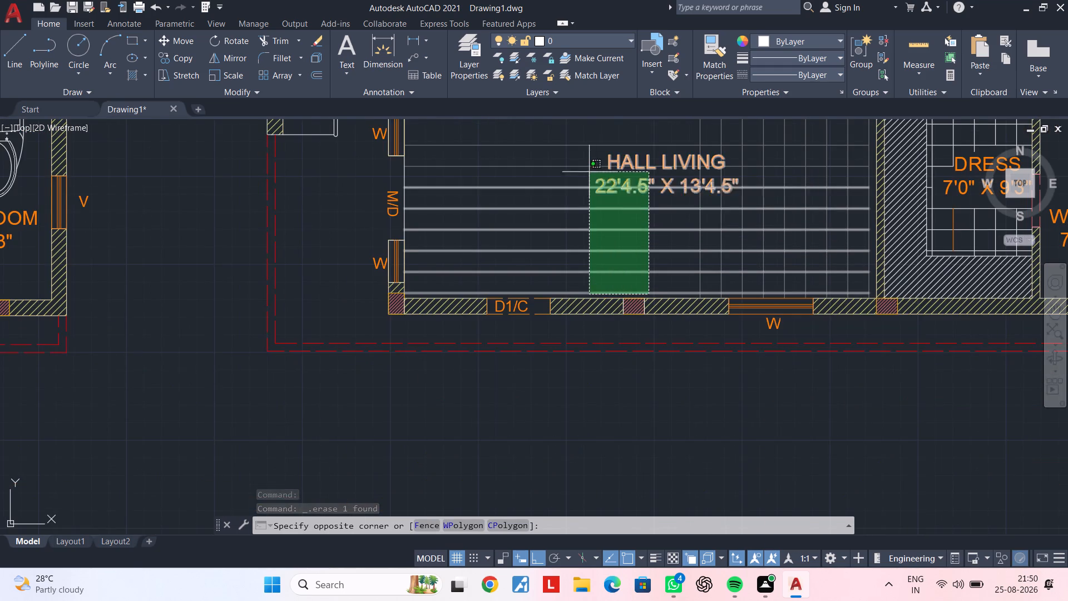
middle_click_drag(591, 178, 598, 264)
left_click(588, 196)
key("Delete")
middle_click_drag(616, 212, 624, 309)
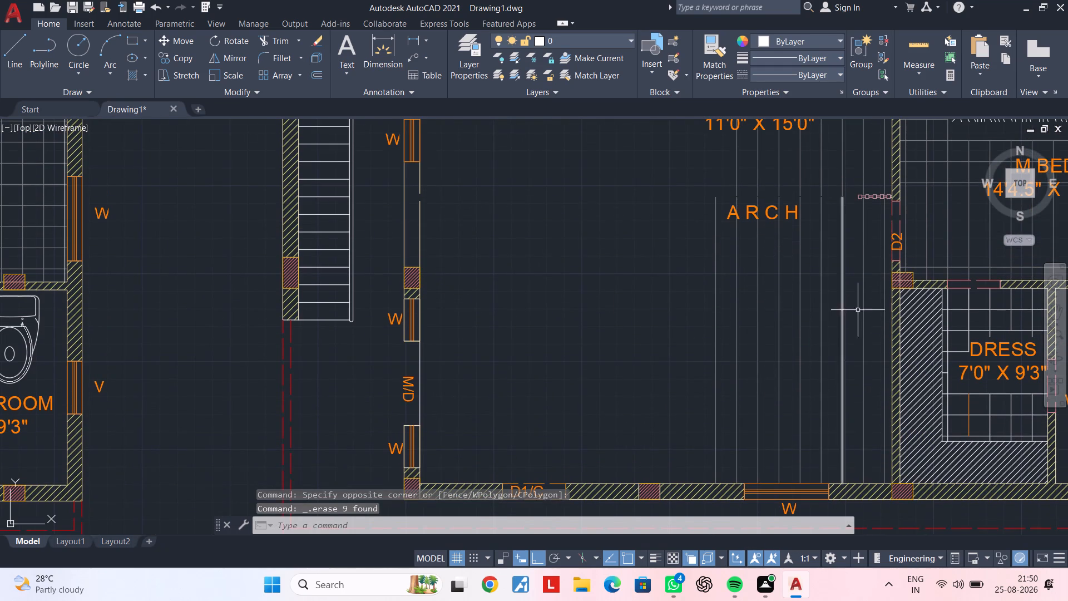
Delete the remaining vertical floor tile lines in the hall area beside the dressing room wall.
scroll(872, 312, "up", 2)
left_click(902, 314)
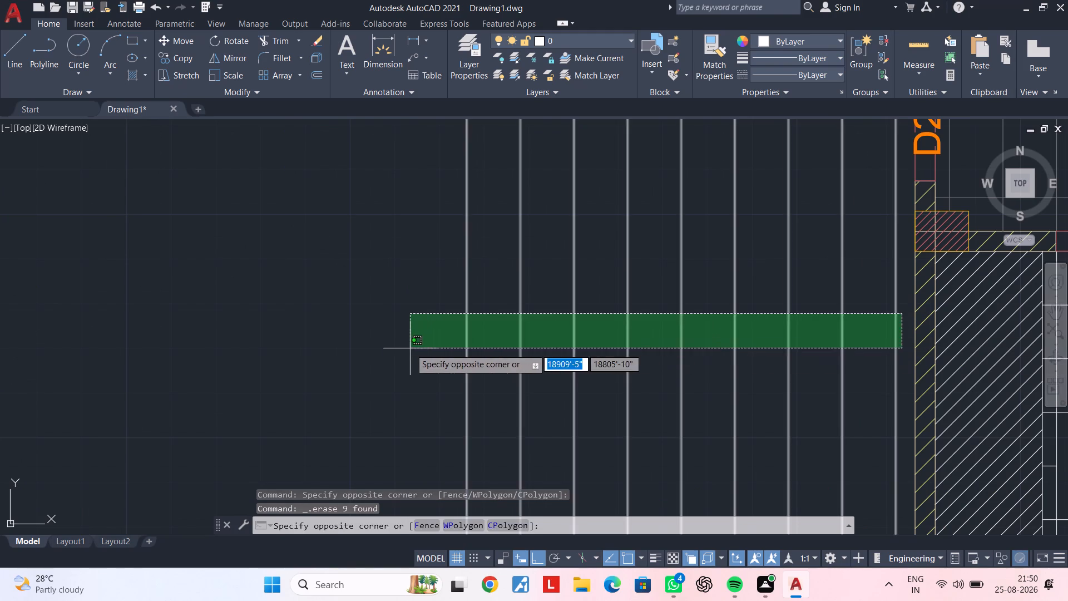
left_click(410, 348)
key("Delete")
scroll(464, 333, "down", 3)
middle_click_drag(516, 308, 521, 406)
Delete the ARCH label and the leftover vertical tile lines running through the dining area below the staircase.
left_click(570, 375)
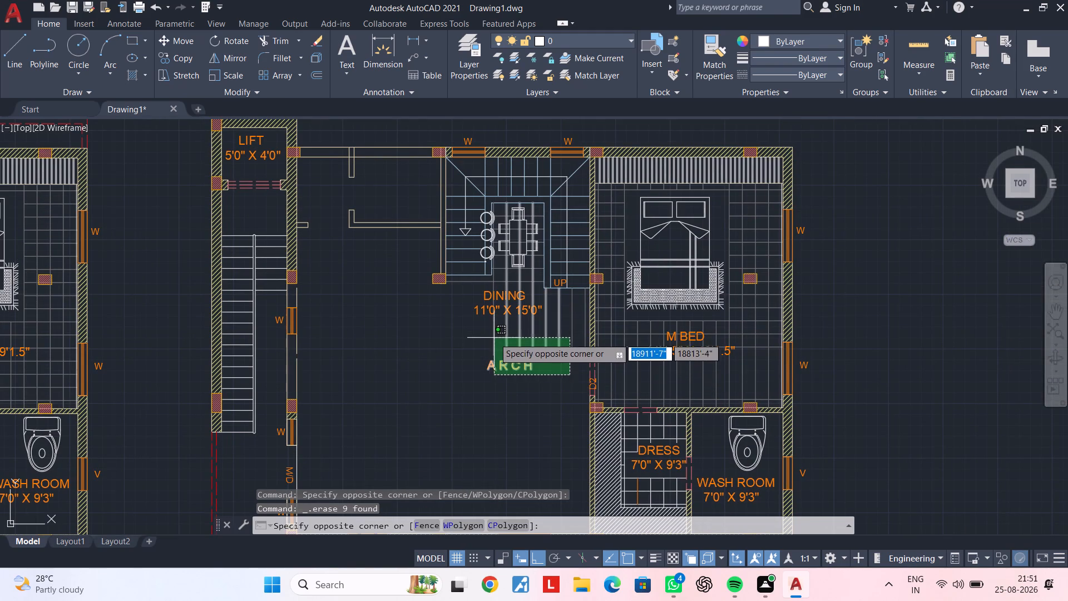
scroll(491, 339, "up", 3)
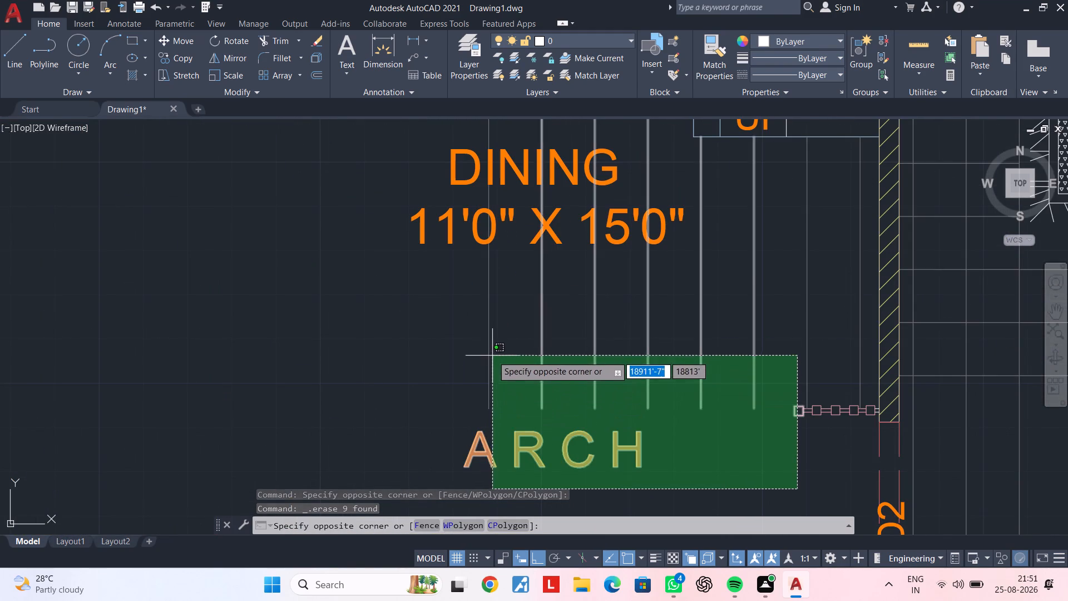
left_click(493, 352)
key("Delete")
left_click(537, 351)
left_click(389, 382)
key("Delete")
middle_click_drag(531, 354, 514, 477)
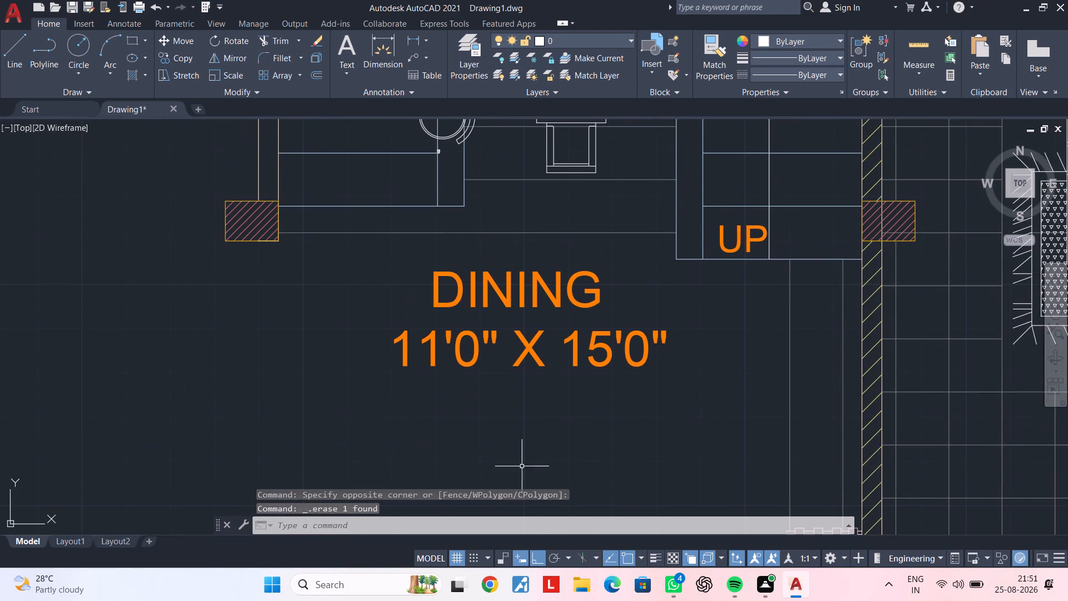
scroll(584, 396, "down", 2)
middle_click_drag(588, 393, 544, 351)
scroll(609, 395, "up", 2)
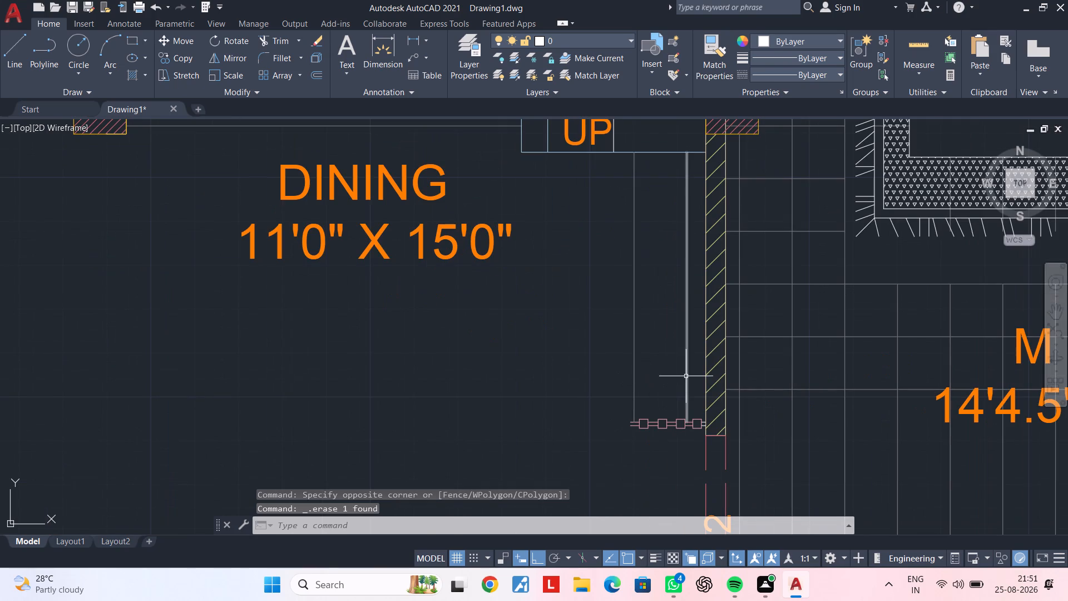
left_click(693, 374)
left_click(598, 385)
key("Delete")
Delete the small arch symbol of linked squares attached to the master bedroom wall above door D2.
left_click(668, 458)
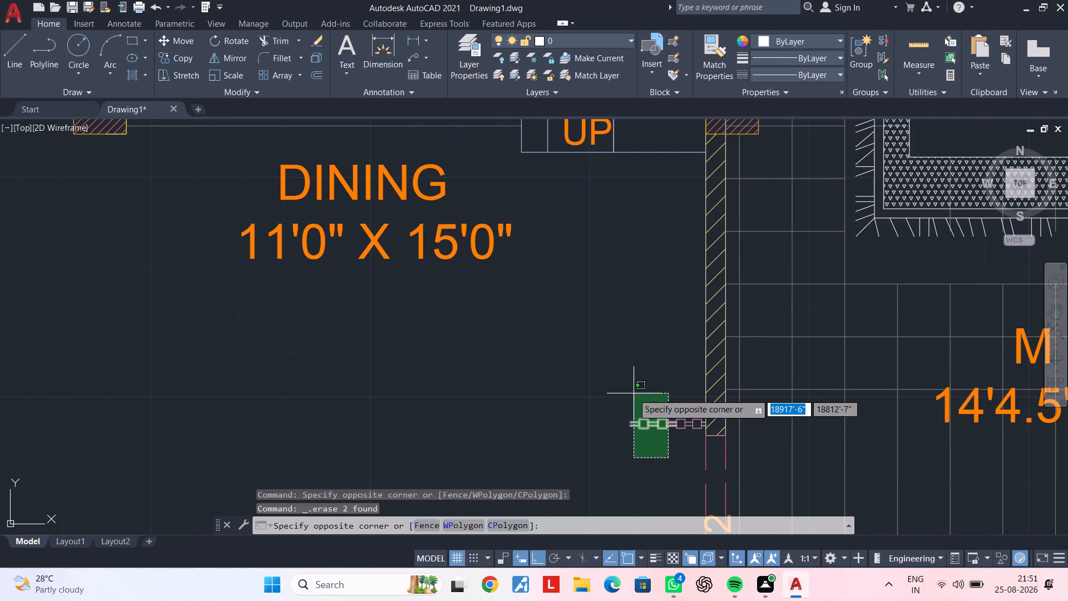
left_click(633, 393)
key("Delete")
scroll(674, 430, "up", 2)
left_click(743, 447)
left_click(713, 391)
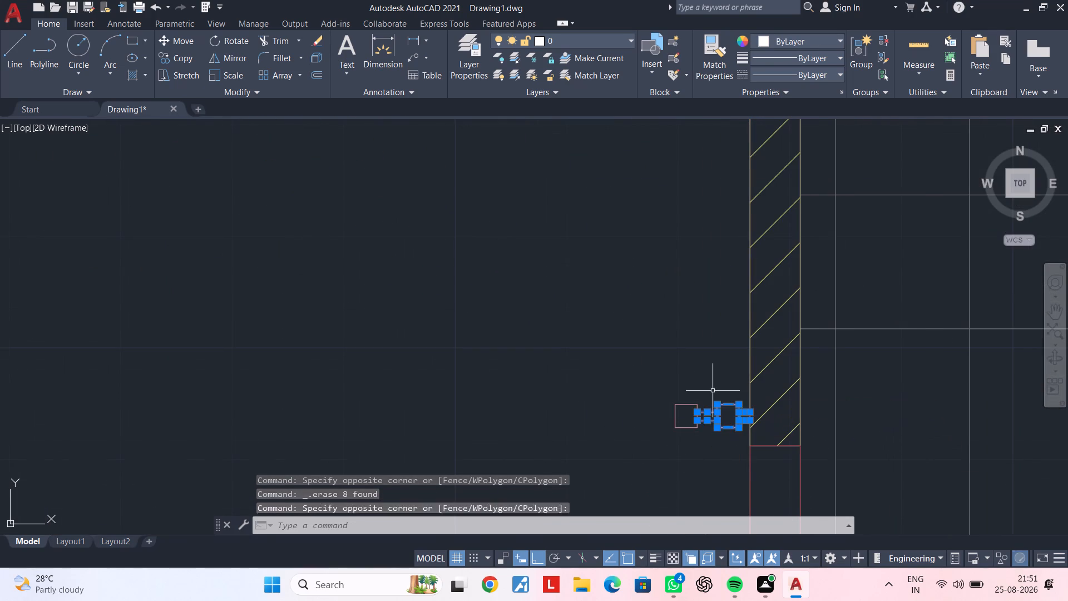
key("Delete")
left_click_drag(708, 388, 703, 397)
key("Delete")
double_click(616, 436)
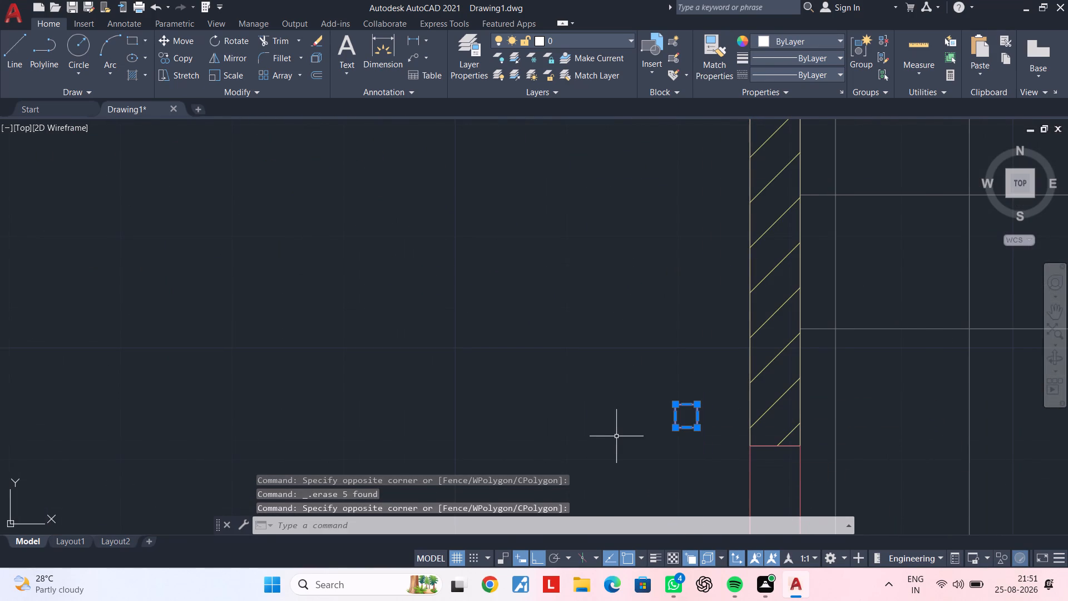
key("Delete")
Extend the inner line of the wall beside the staircase upward across the gap below the upper window.
scroll(619, 425, "down", 3)
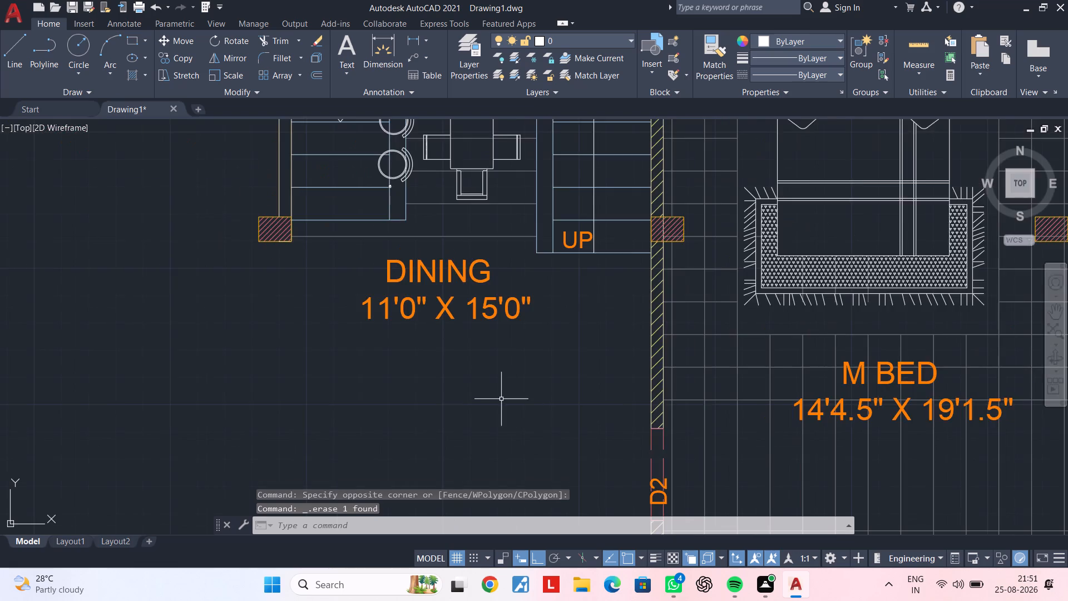
scroll(501, 398, "down", 1)
middle_click_drag(599, 416, 626, 410)
middle_click_drag(387, 404, 601, 363)
middle_click_drag(504, 367, 589, 342)
scroll(599, 333, "down", 2)
middle_click_drag(599, 344, 605, 296)
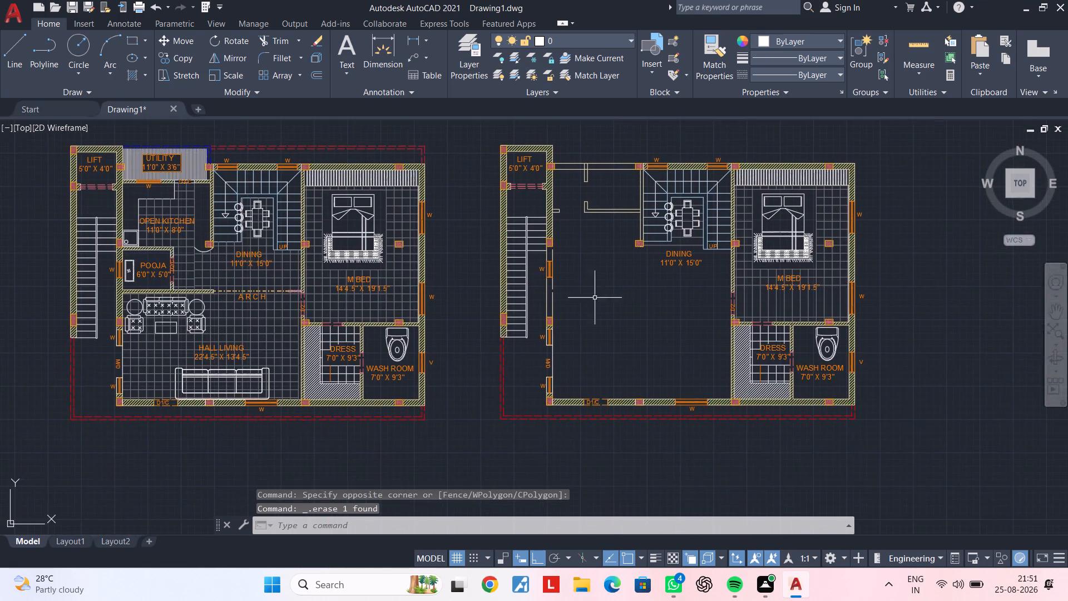
scroll(538, 333, "up", 5)
middle_click_drag(585, 381, 538, 171)
scroll(665, 201, "down", 2)
middle_click_drag(670, 210, 613, 381)
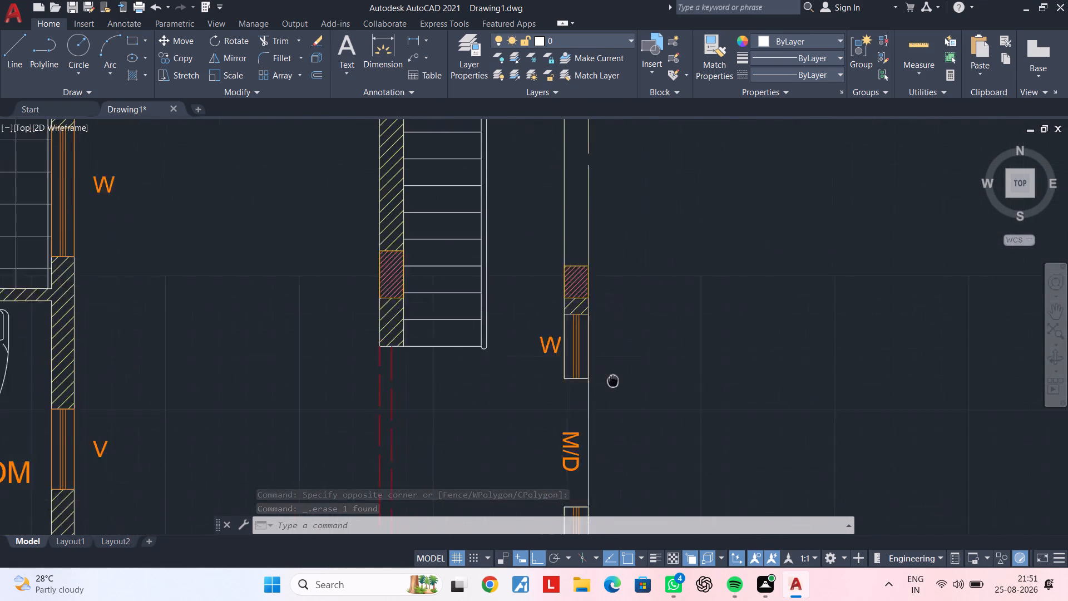
middle_click_drag(613, 381, 604, 427)
middle_click_drag(616, 278, 591, 402)
scroll(576, 381, "up", 1)
key("e")
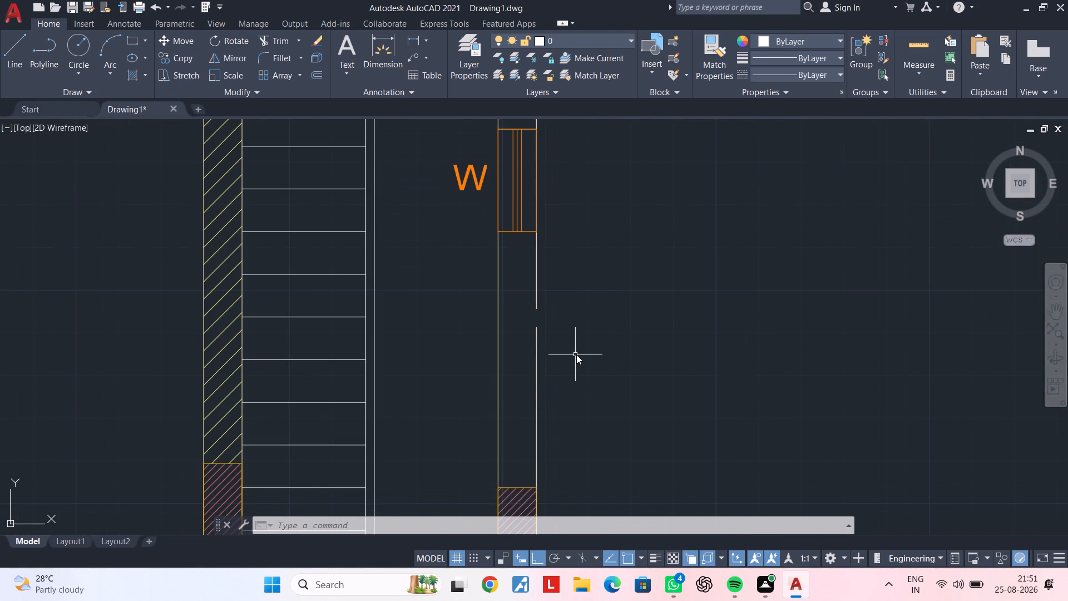
key("x")
key("space")
left_click(538, 356)
scroll(594, 310, "down", 3)
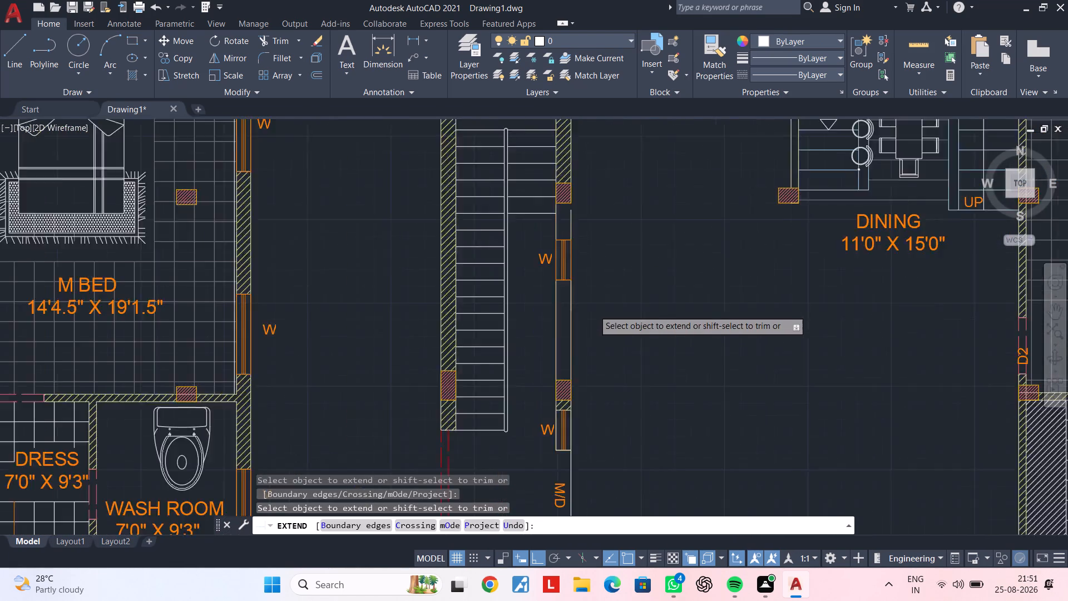
middle_click_drag(606, 289, 575, 375)
scroll(554, 394, "up", 2)
key("Escape")
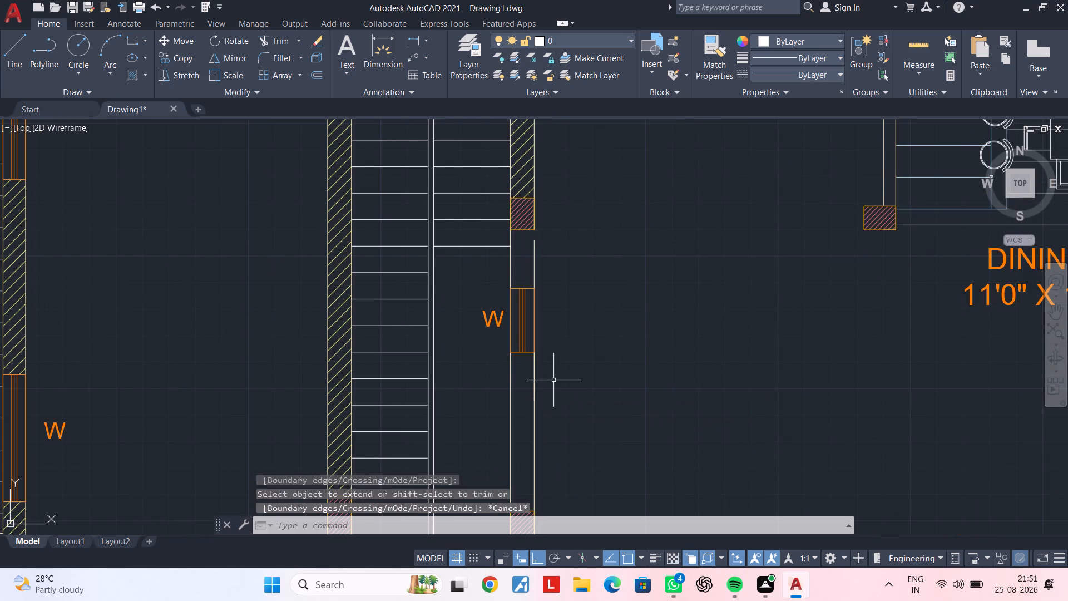
Delete the overlapping upper segment of the inner wall line beside the staircase window.
key("Escape")
left_click(534, 381)
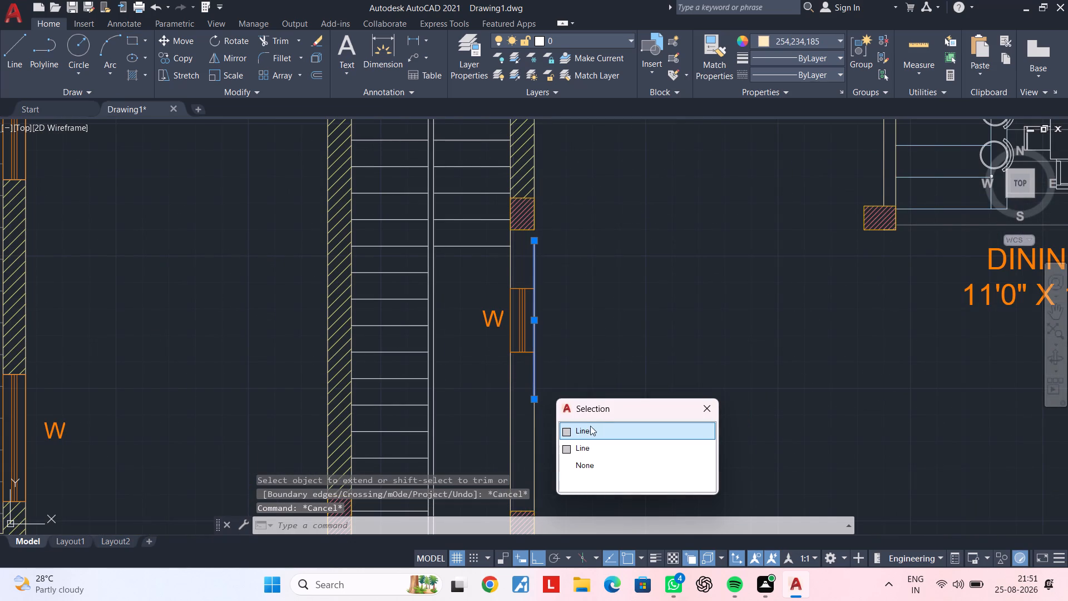
key("Delete")
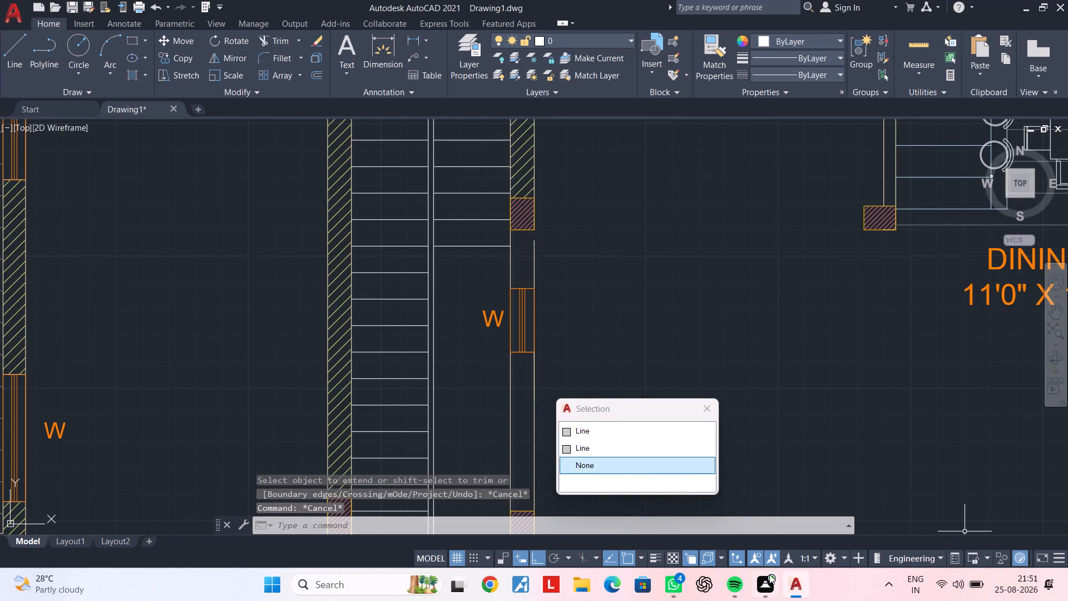
key("Delete")
left_click(535, 370)
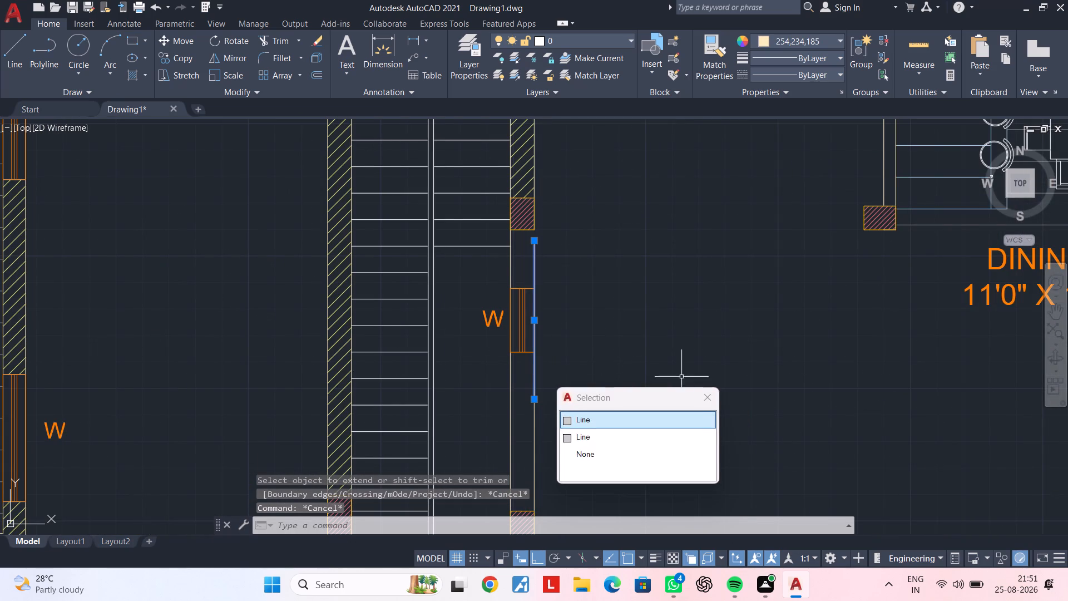
key("Delete")
middle_click_drag(606, 382, 605, 417)
key("Escape")
key("Escape")
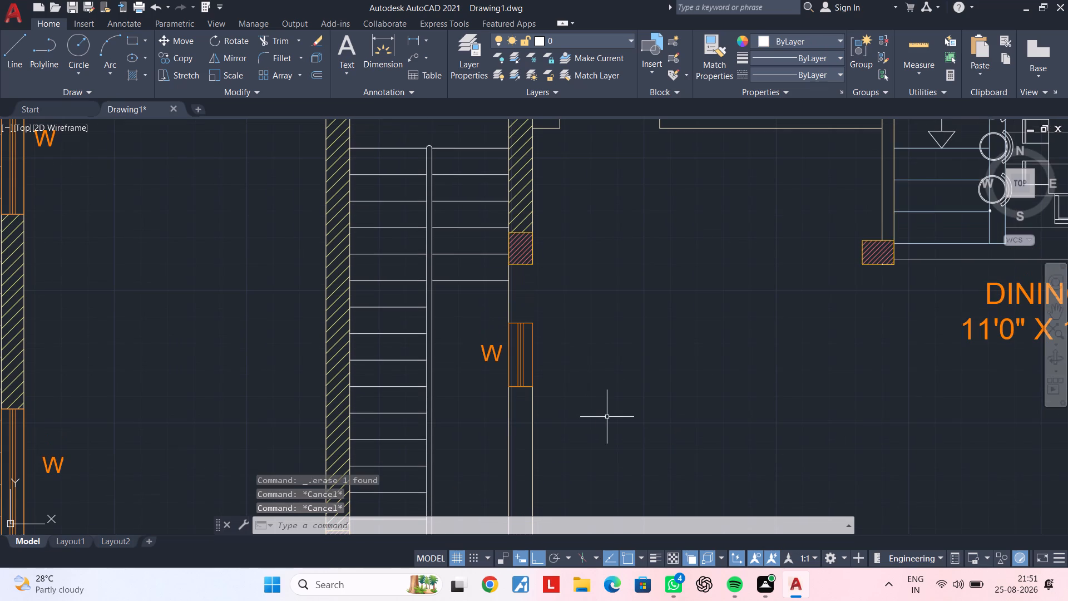
Stretch the upper end of the remaining inner wall line to the lower corner of the column above the window.
left_click(532, 419)
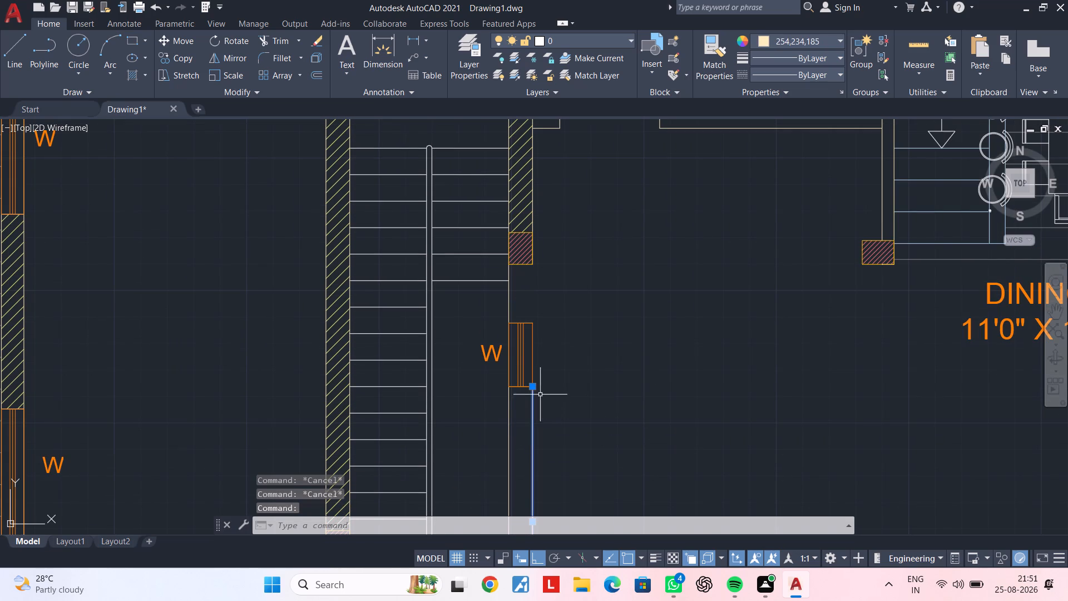
left_click(535, 388)
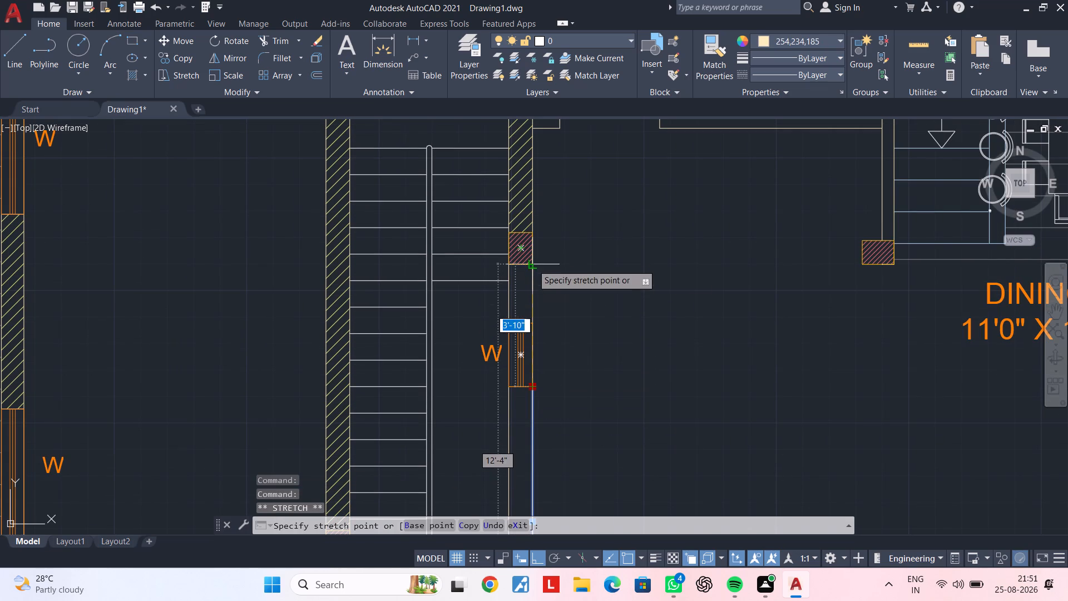
left_click(532, 263)
key("Escape")
key("Escape")
key("Escape")
Offset the lower line of the horizontal partition near the dining area 11' downward into the hall.
middle_click_drag(586, 287, 575, 336)
key("Escape")
scroll(595, 325, "down", 1)
middle_click_drag(593, 327, 559, 354)
key("Escape")
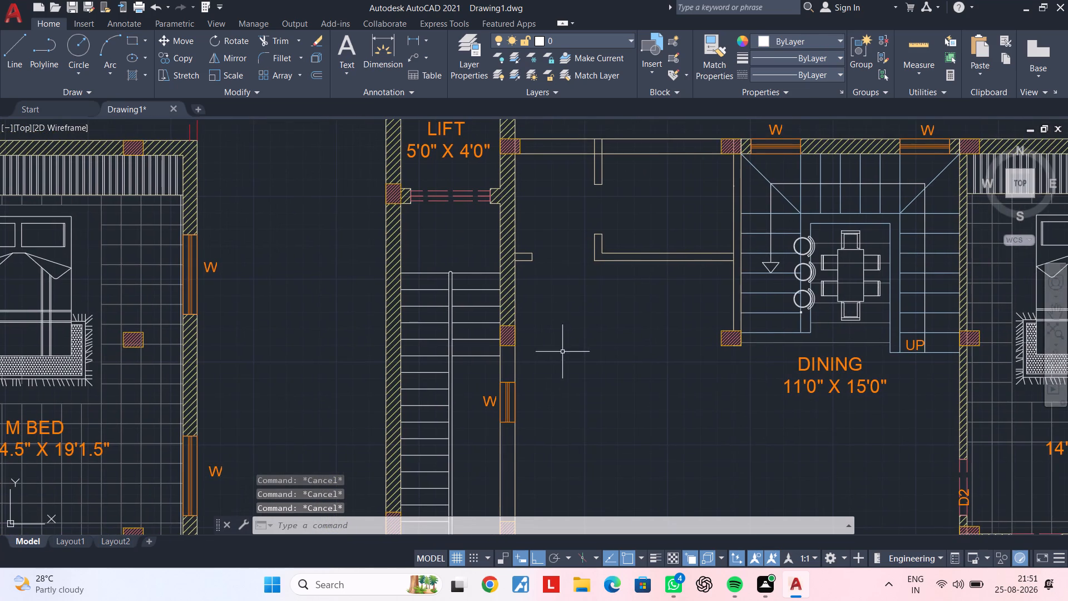
key("Escape")
middle_click_drag(596, 335, 561, 305)
key("Escape")
scroll(566, 311, "down", 1)
middle_click_drag(566, 310, 564, 287)
key("Escape")
key("Escape")
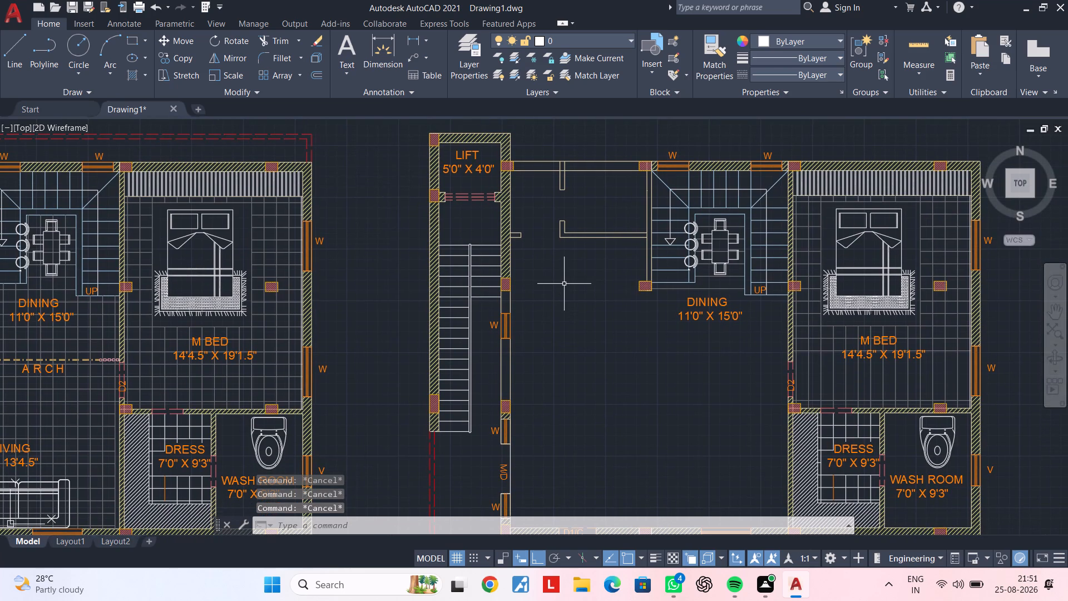
type("OF 11'")
key("Return")
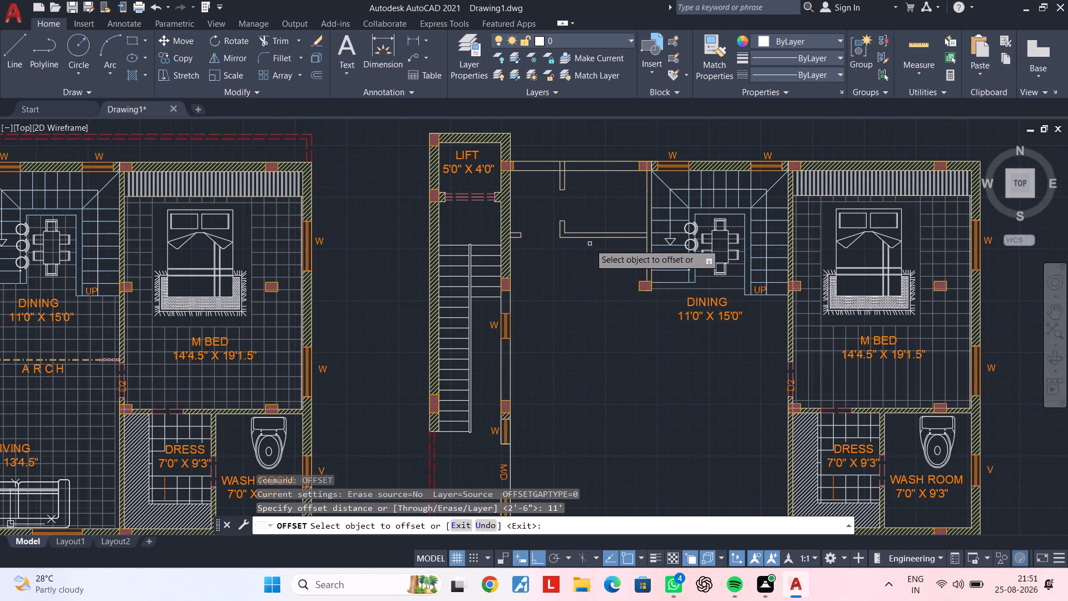
left_click(591, 238)
left_click(619, 446)
middle_click_drag(599, 398, 599, 376)
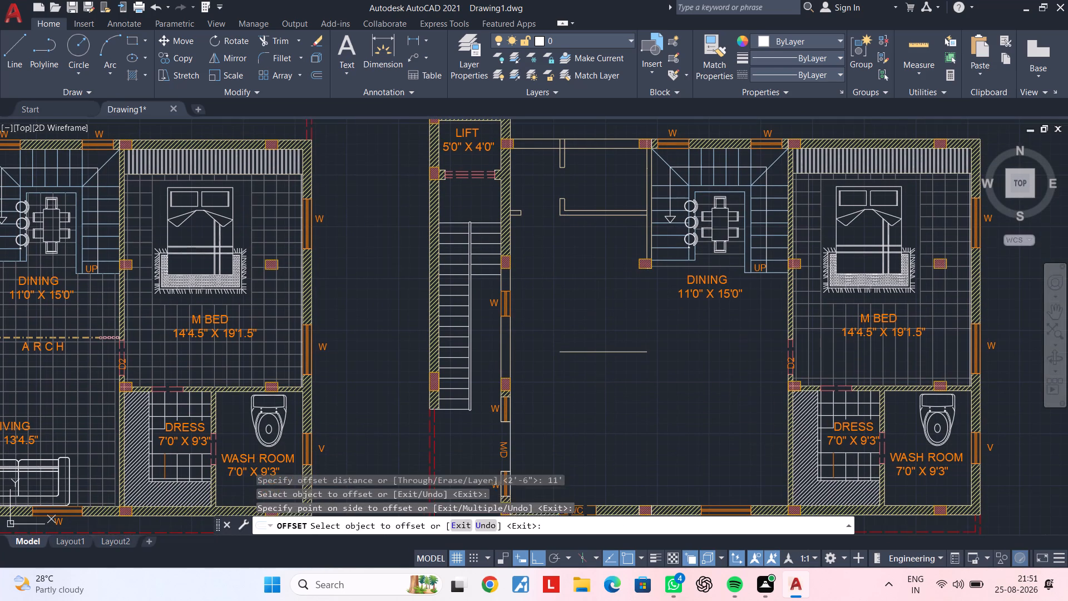
key("Escape")
key("Escape")
key("Escape")
Extend the offset partition line to the wall beside the staircase.
key("e")
key("x")
key("space")
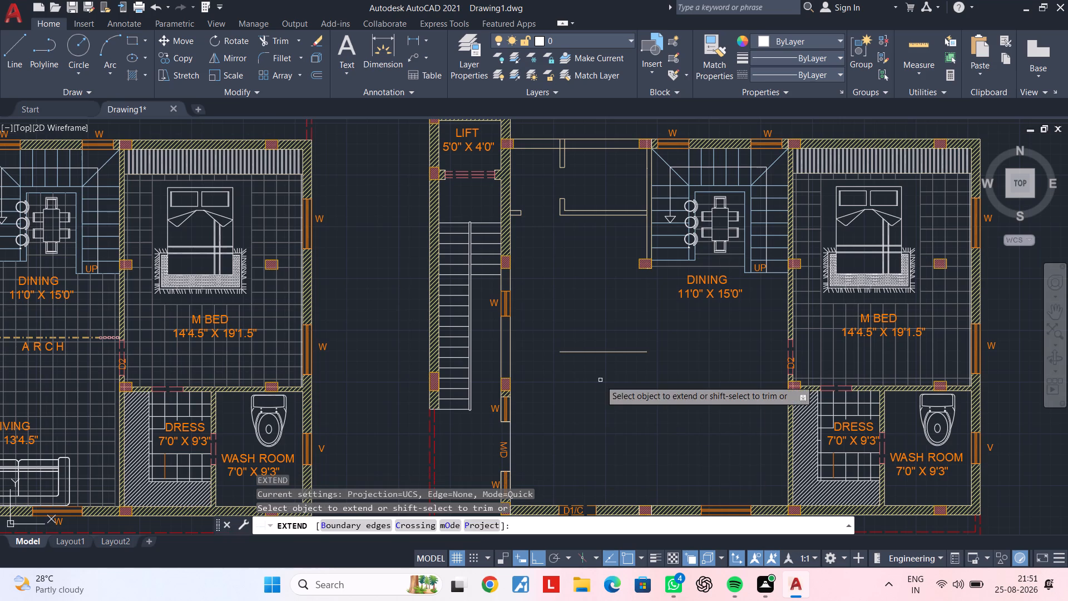
left_click(582, 348)
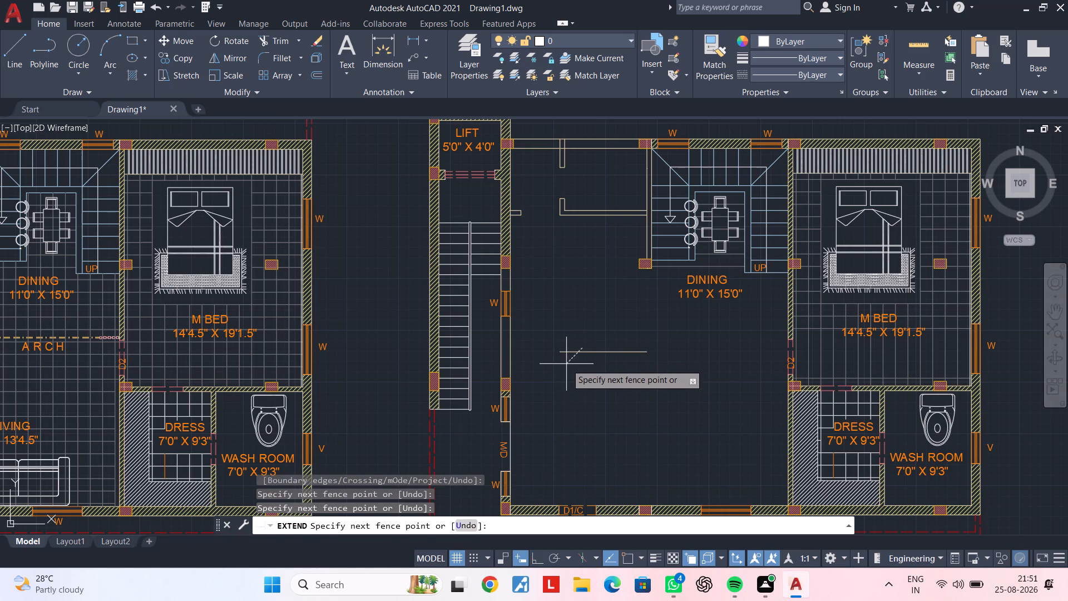
left_click(577, 351)
left_click(573, 353)
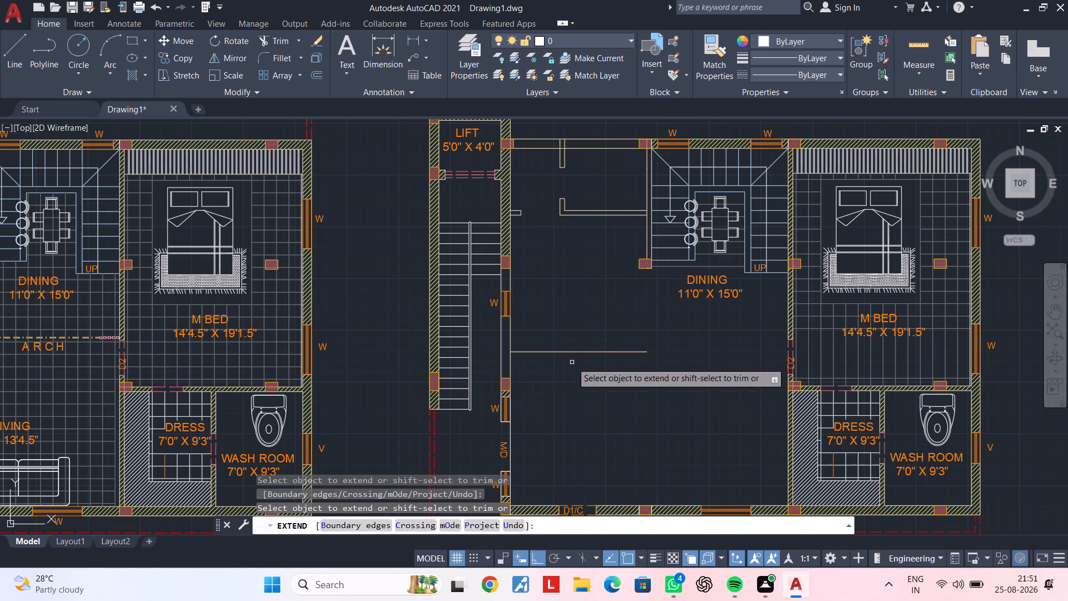
key("Escape")
key("Escape")
key("Escape")
Stretch the lower edge of the window frame beside the staircase downward by 2'.
middle_click_drag(571, 366, 564, 456)
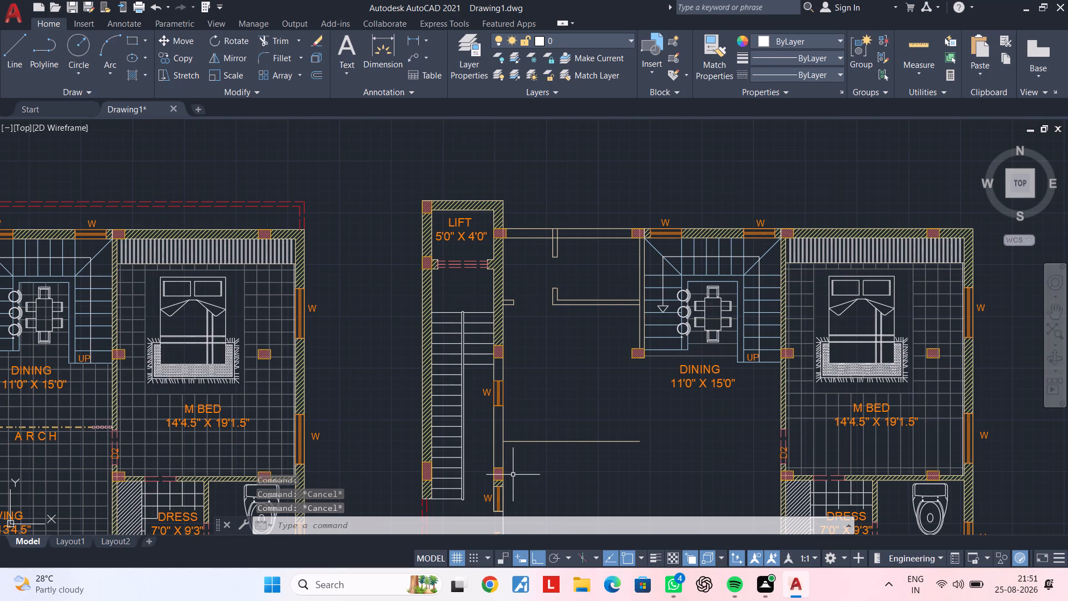
scroll(477, 407, "up", 3)
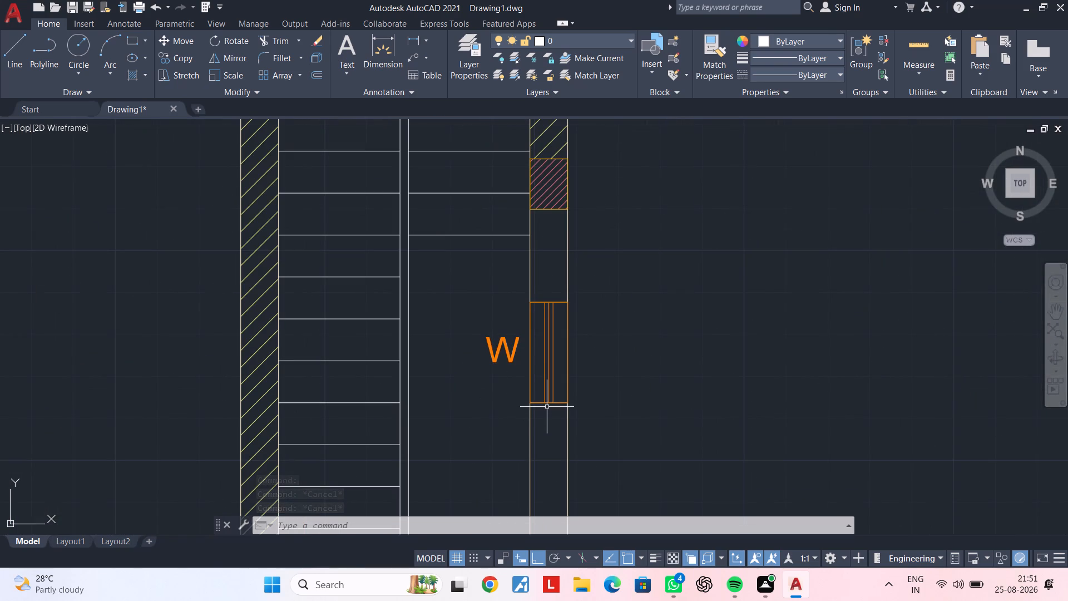
left_click(549, 403)
key("Escape")
key("Escape")
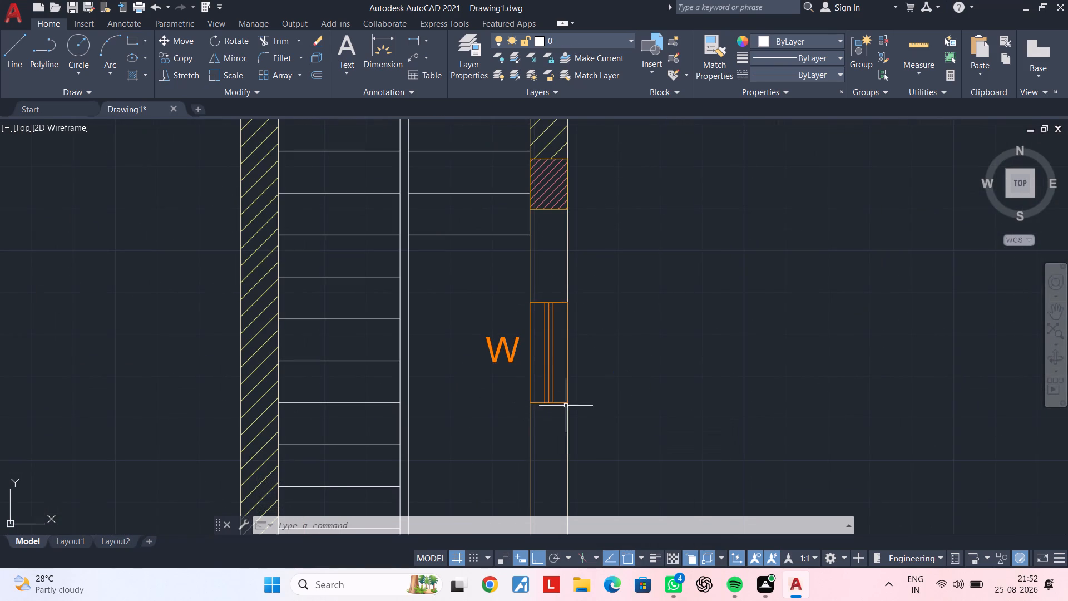
key("Escape")
left_click(563, 402)
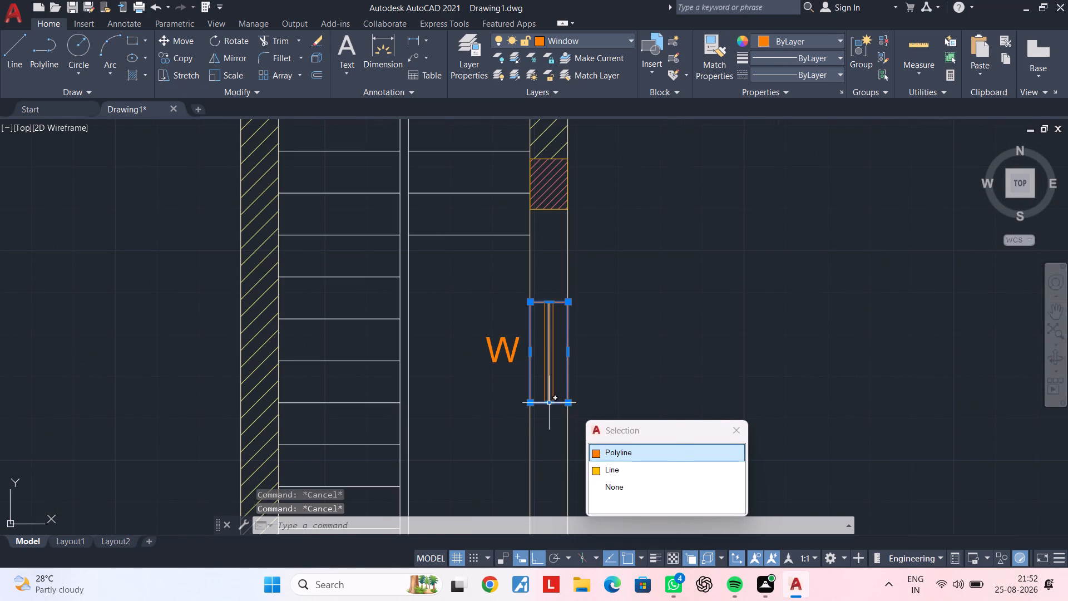
left_click(550, 403)
key("2")
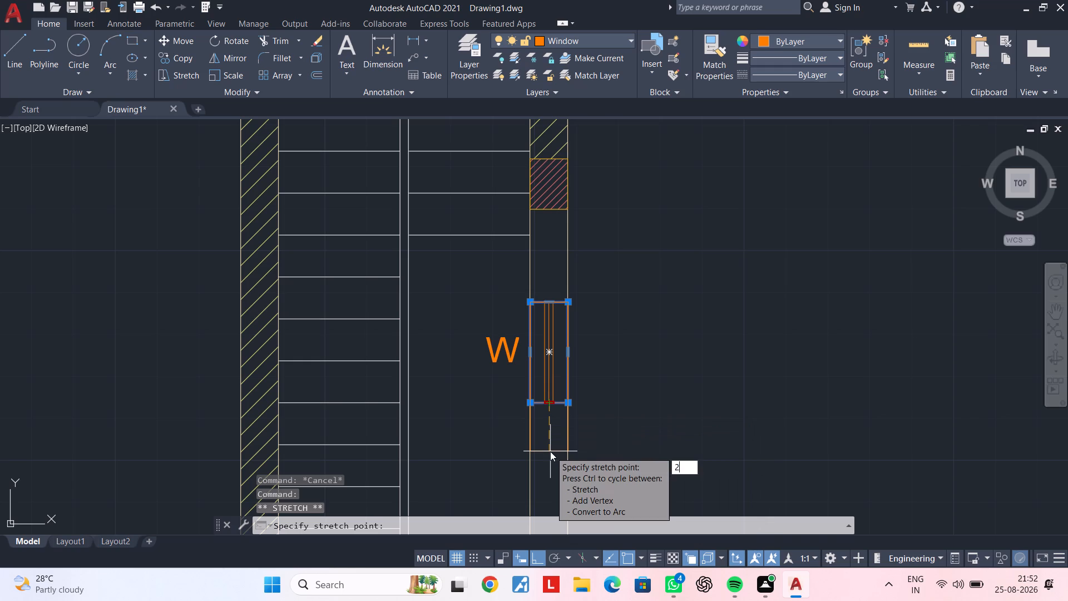
key("apostrophe")
key("Return")
key("Escape")
key("Escape")
scroll(561, 415, "up", 1)
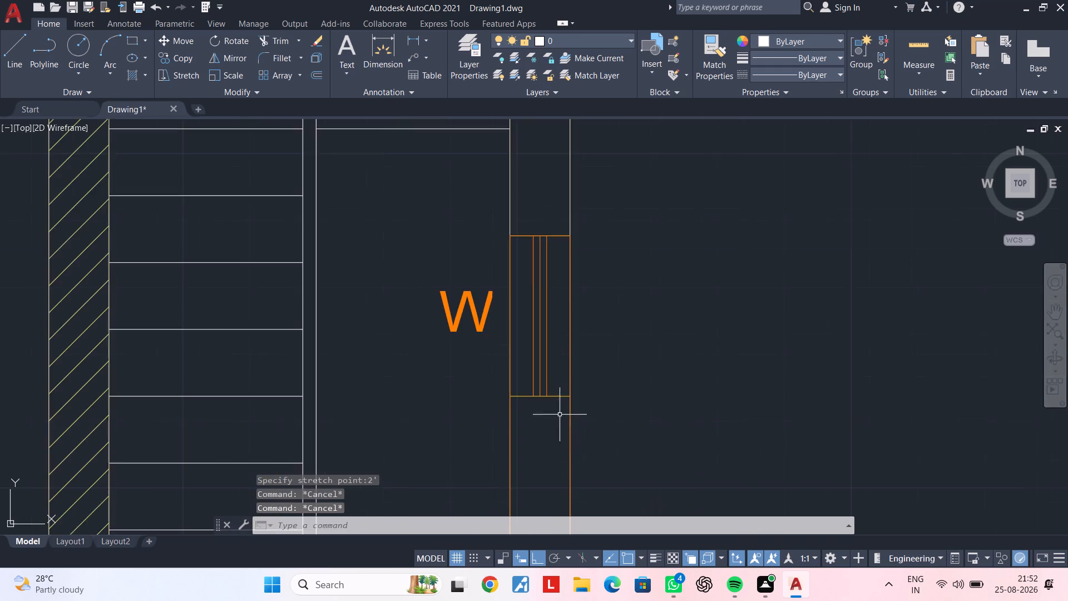
Move the short line closing the window panes beside the staircase 2' down to the lower end of the frame.
middle_click_drag(552, 424, 573, 346)
left_click(577, 316)
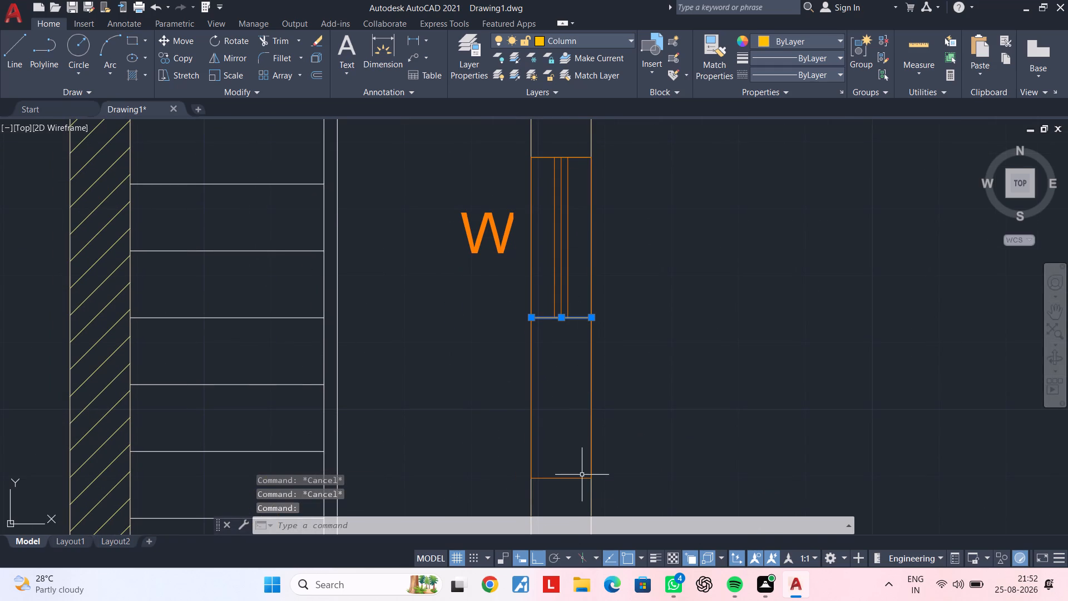
key("m")
key("space")
left_click(592, 316)
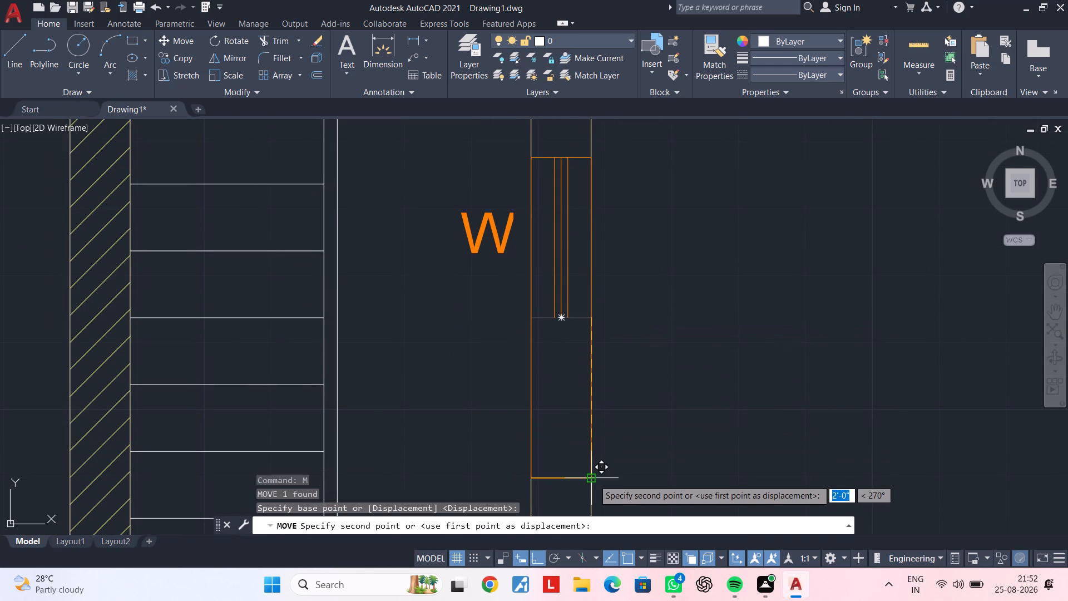
left_click(594, 480)
Delete the single horizontal partition line that crosses the hall from the wall beside the staircase.
scroll(620, 445, "down", 3)
middle_click_drag(639, 342, 649, 291)
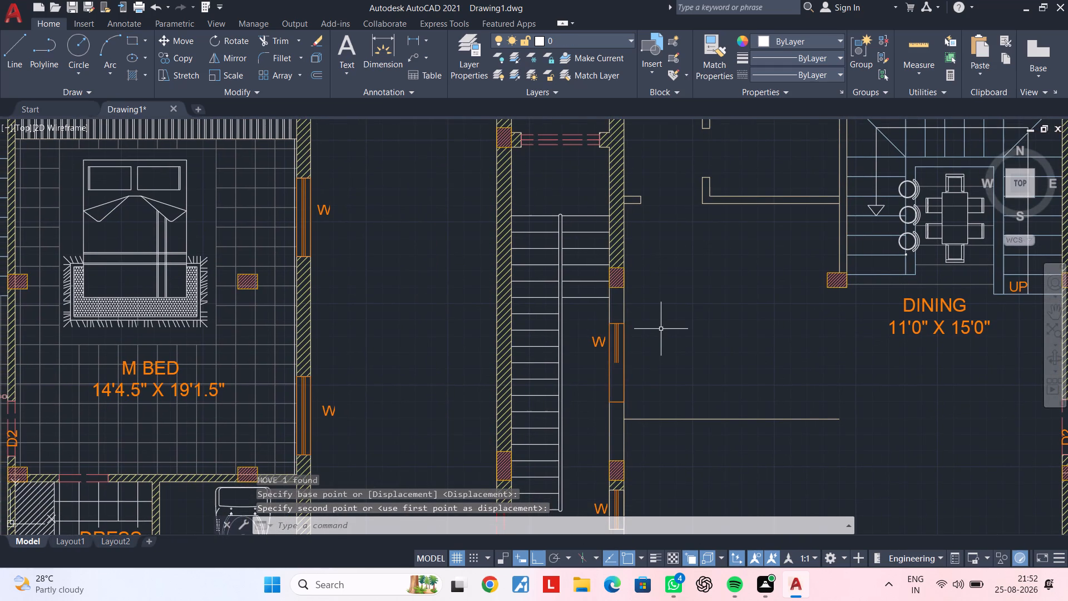
middle_click_drag(686, 348, 677, 303)
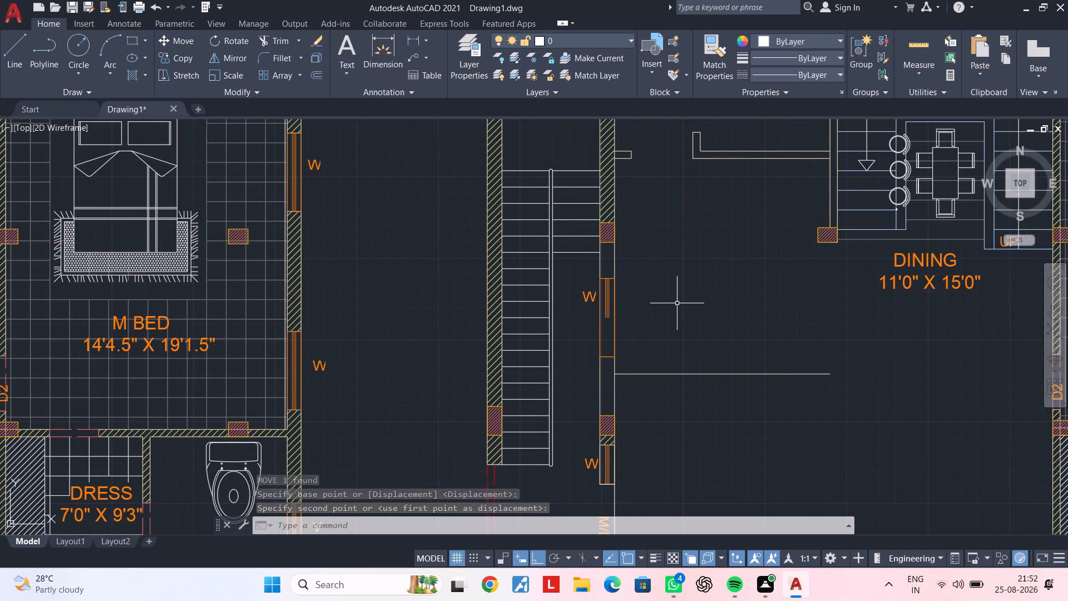
middle_click_drag(677, 303, 642, 361)
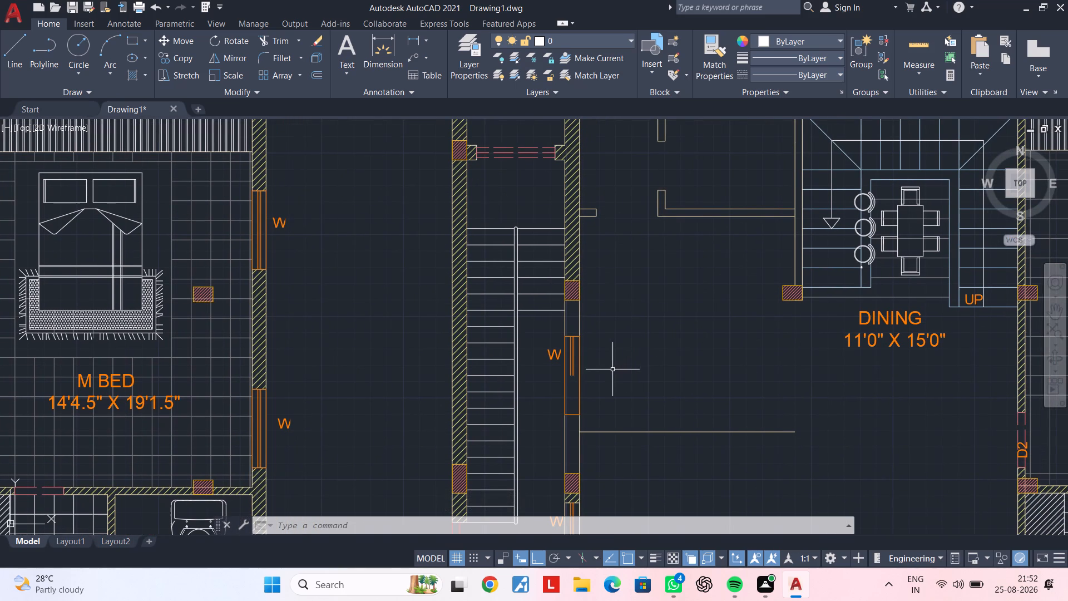
middle_click_drag(612, 370, 615, 362)
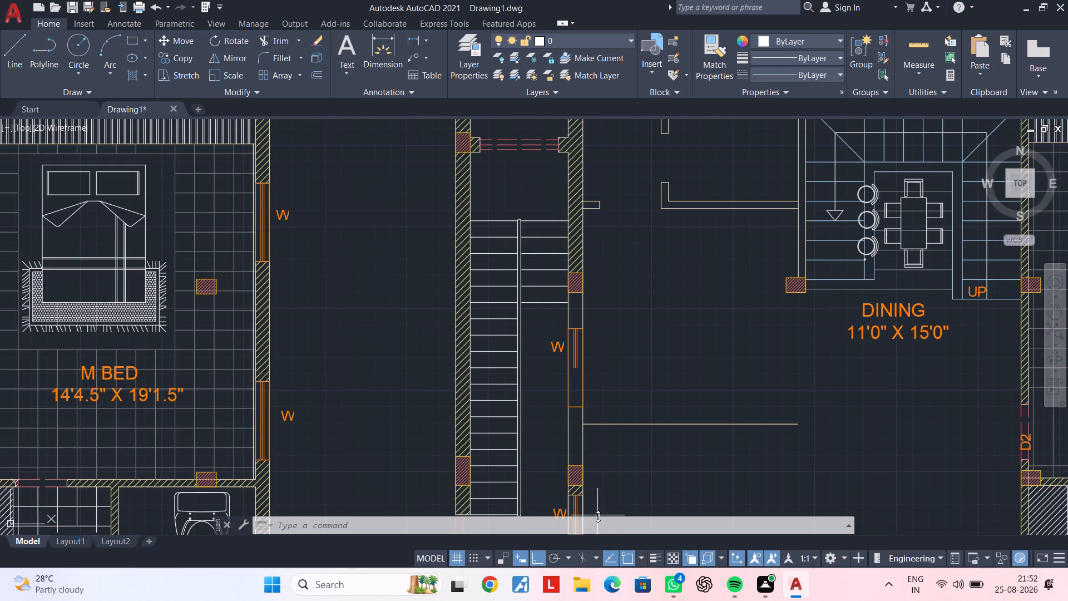
left_click(684, 426)
key("Insert")
key("Delete")
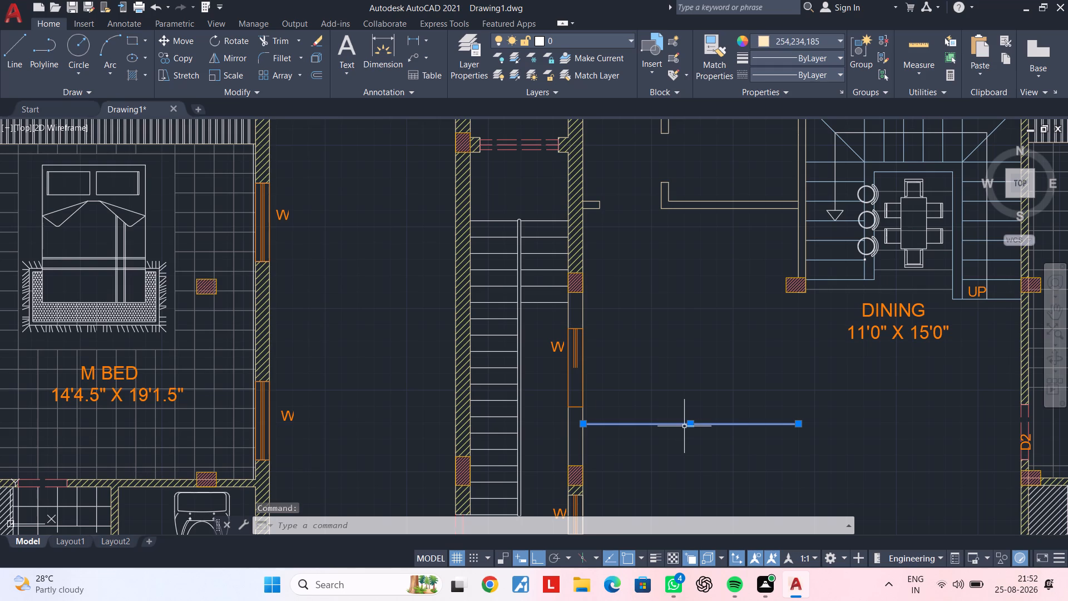
key("Delete")
key("Escape")
key("Escape")
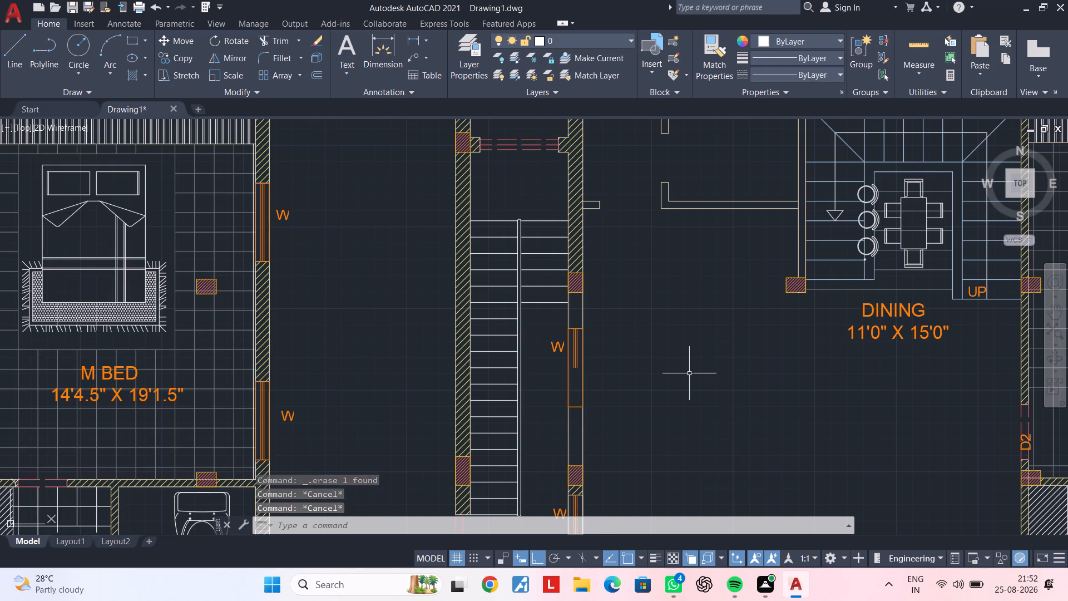
key("Escape")
Extend the inner pane lines of the window beside the staircase down to the frame's lower edge.
scroll(573, 372, "up", 3)
type("EX")
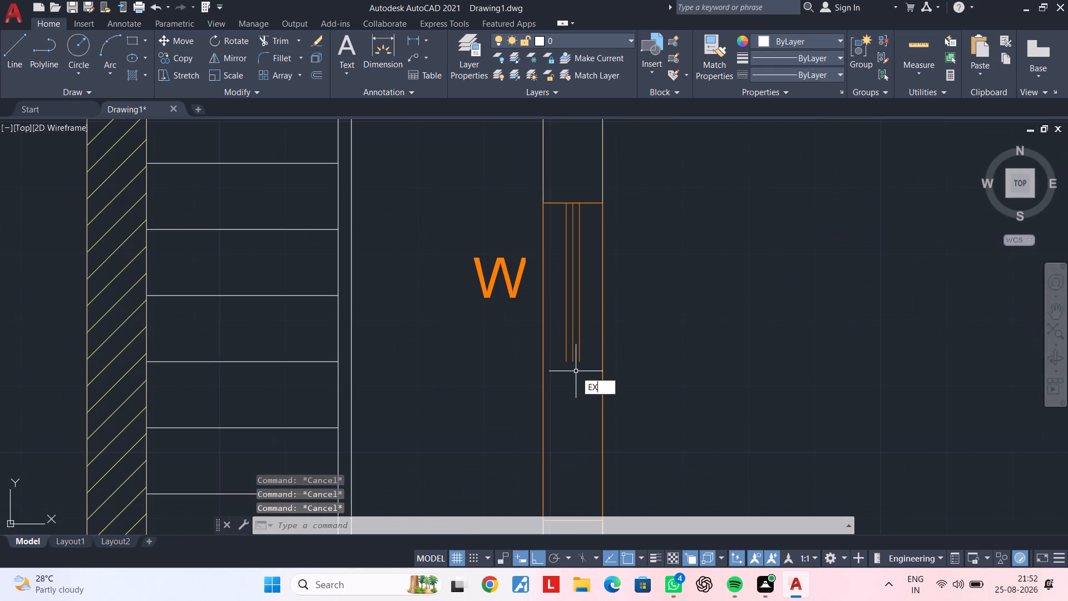
key("space")
left_click(589, 344)
left_click(563, 348)
key("Escape")
scroll(580, 340, "down", 2)
middle_click_drag(630, 344, 614, 310)
key("Escape")
key("Escape")
Offset the lower line of the horizontal partition near the dining area 13'4.5" downward into the hall.
scroll(631, 288, "down", 4)
middle_click_drag(652, 286, 631, 343)
scroll(626, 325, "up", 2)
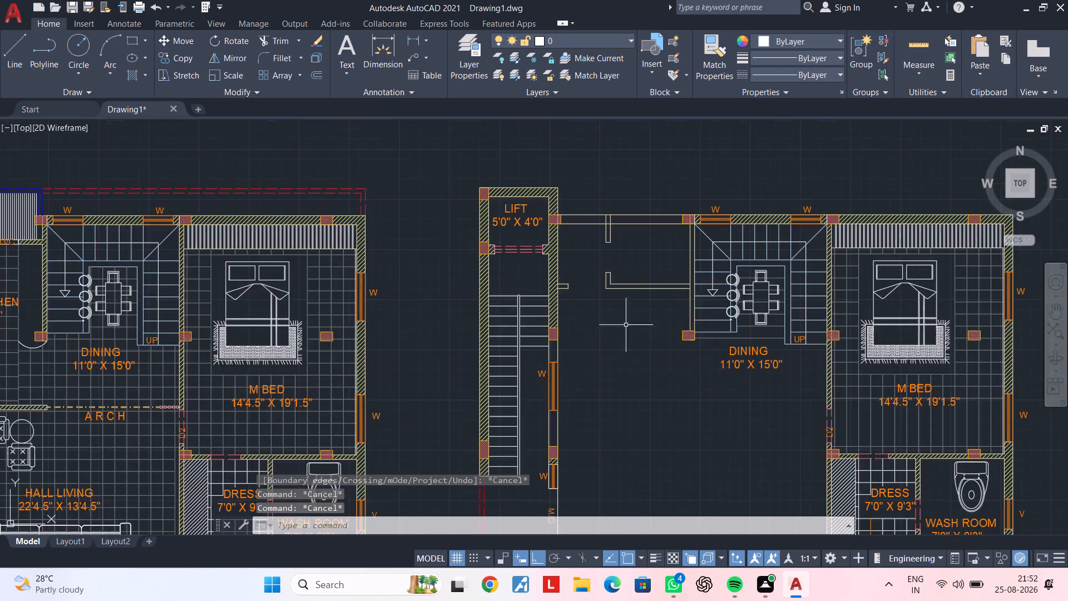
middle_click_drag(642, 343, 654, 360)
key("Escape")
scroll(654, 360, "up", 1)
key("Escape")
type("OF")
key("space")
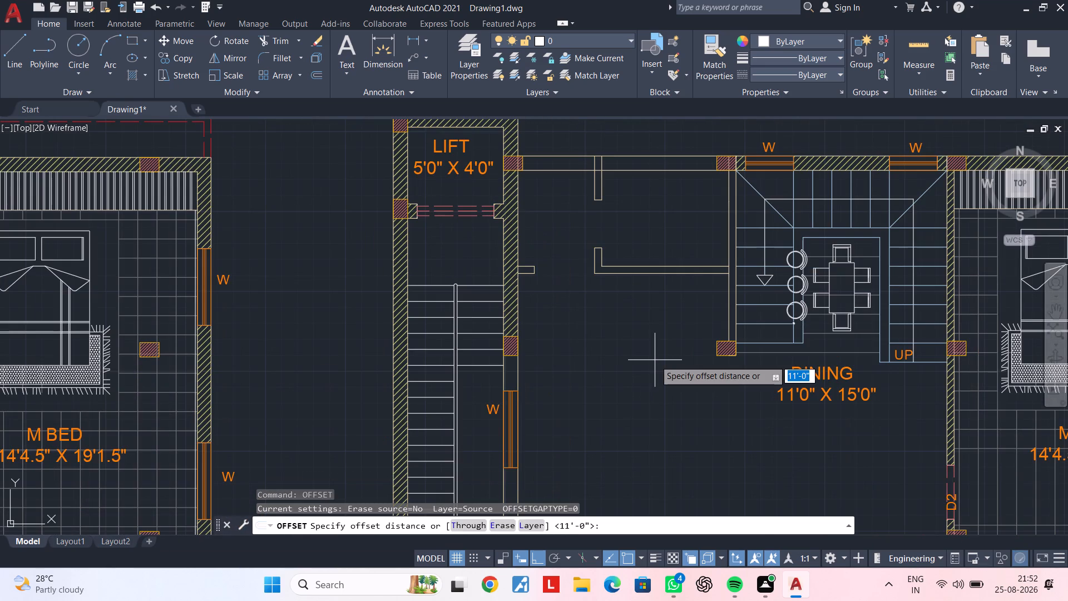
type("13")
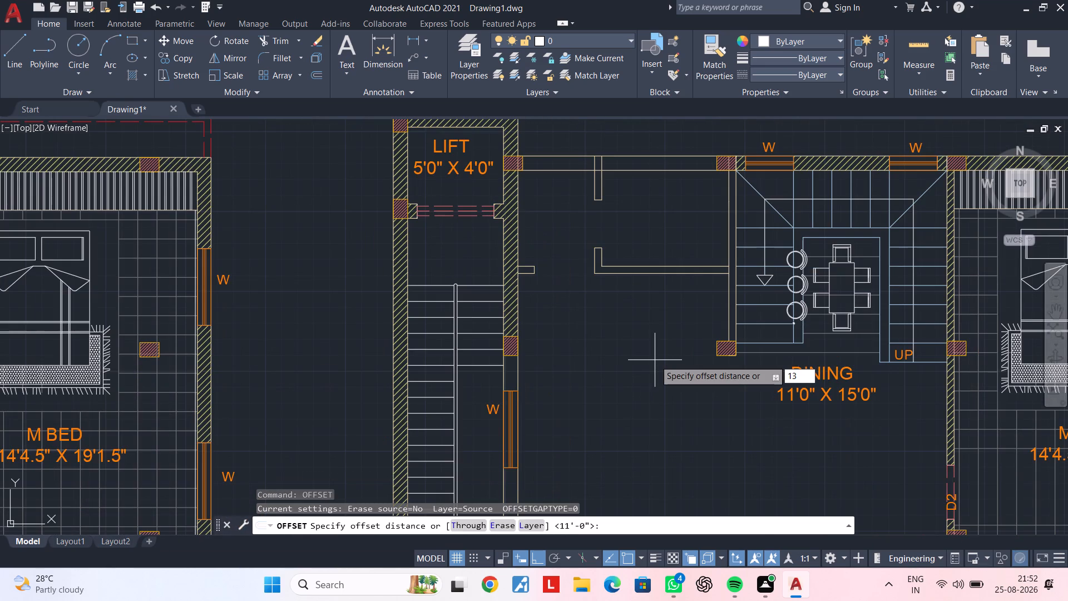
type("'4.5\"")
key("Return")
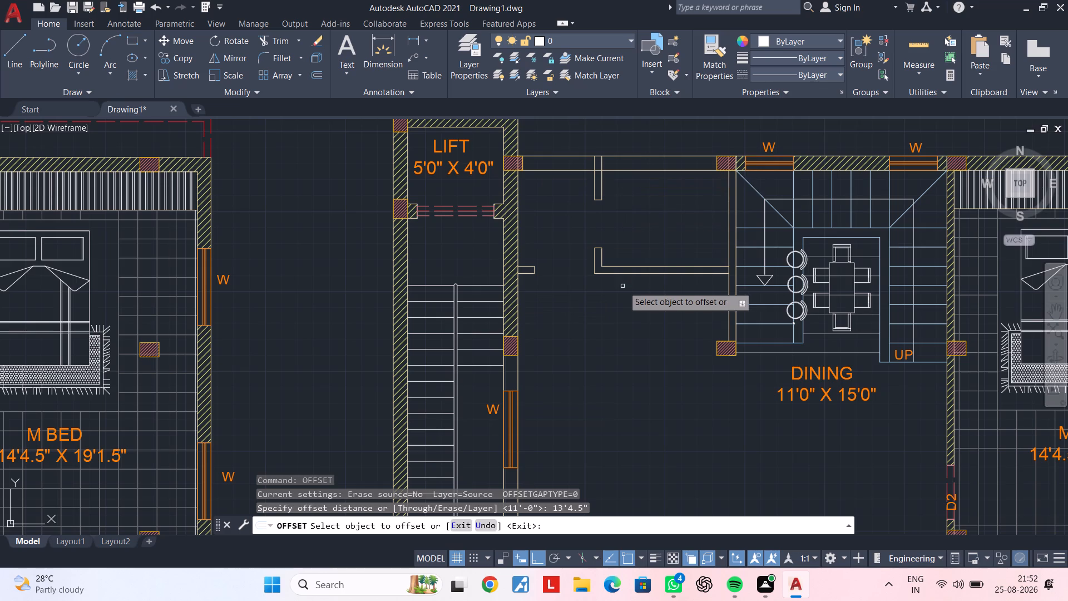
left_click(629, 274)
left_click(636, 380)
scroll(647, 382, "down", 1)
middle_click_drag(647, 382, 639, 247)
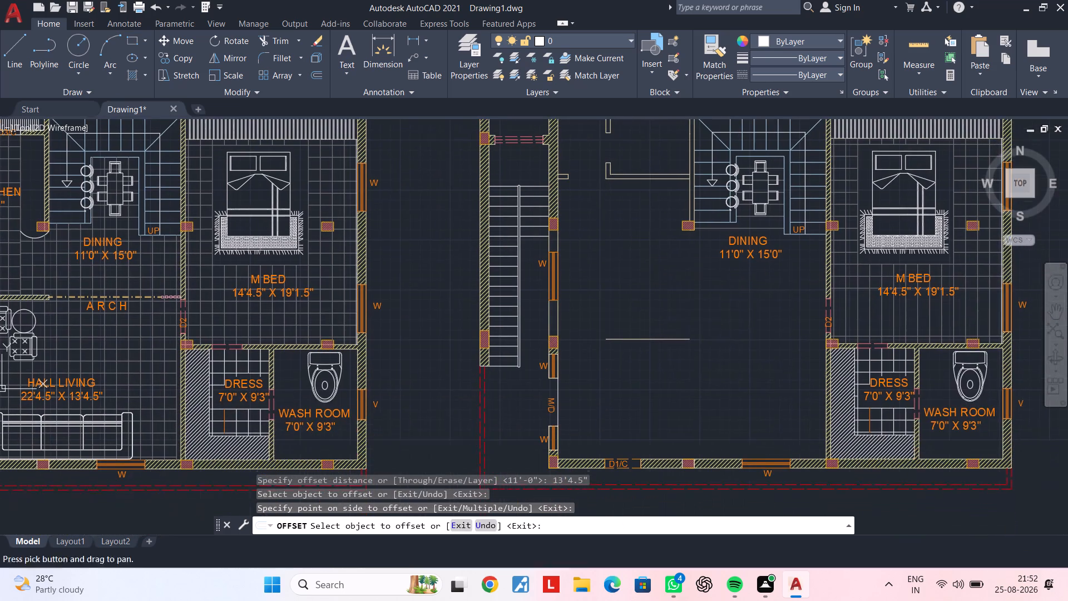
middle_click_drag(624, 361, 647, 316)
key("Escape")
key("Escape")
key("Escape")
key("Escape")
Extend the offset partition line to the column in the wall beside the staircase.
key("e")
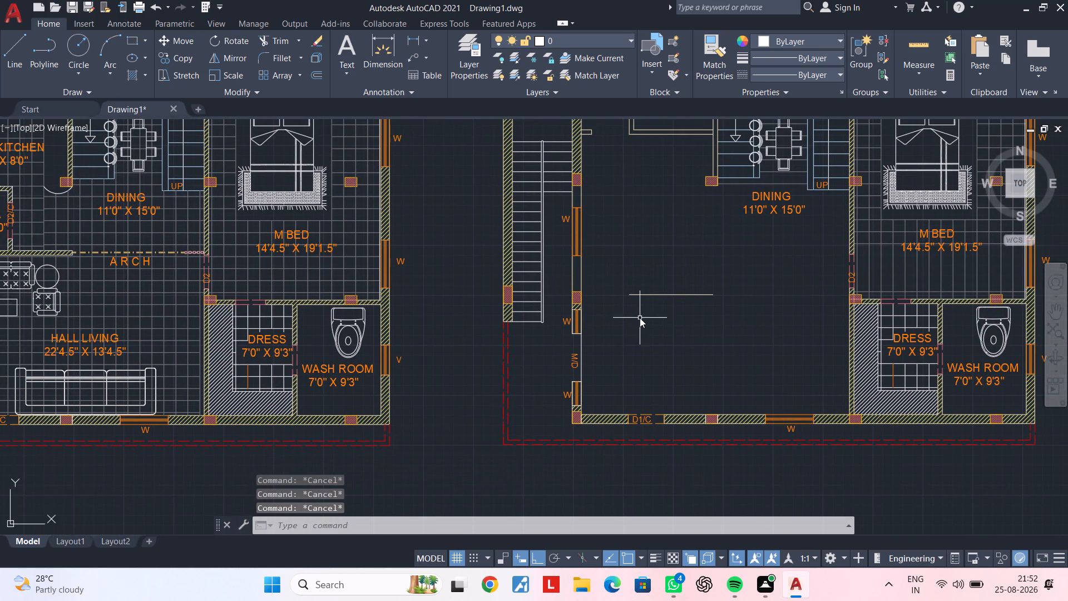
key("x")
key("space")
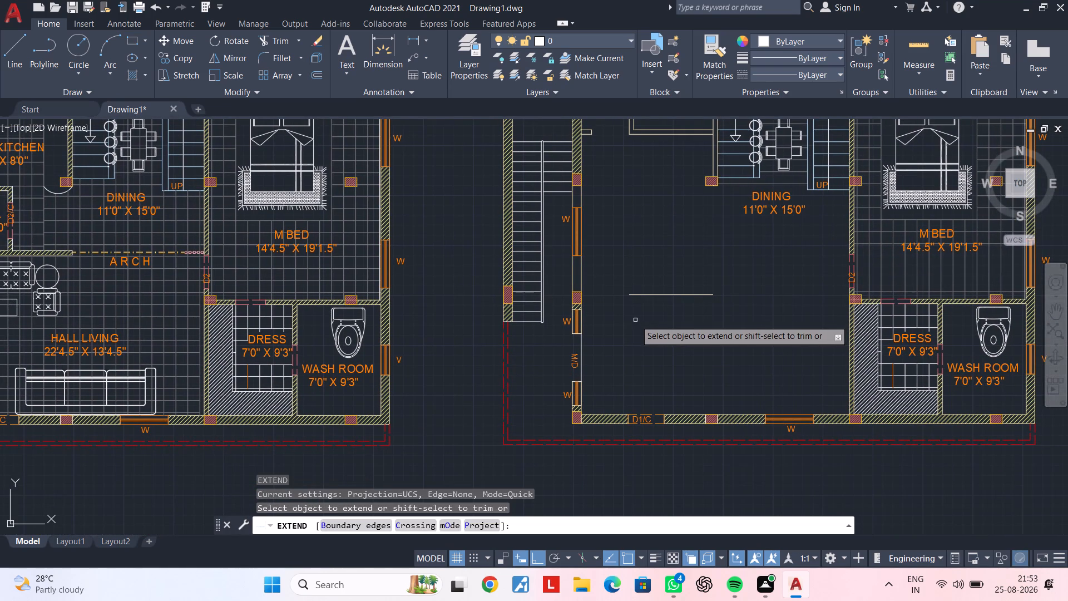
left_click(636, 295)
scroll(627, 306, "up", 1)
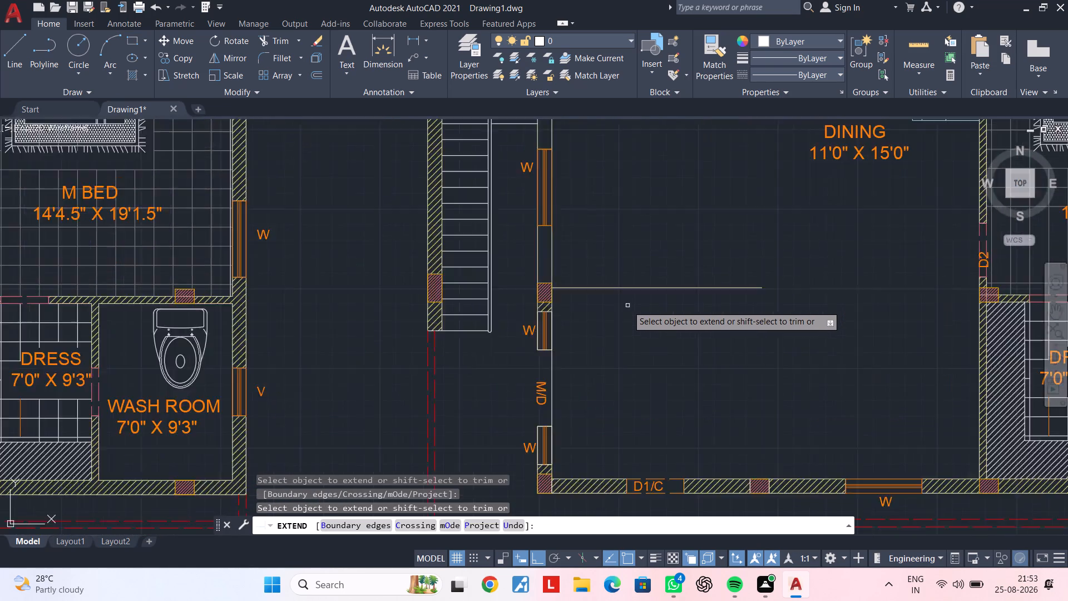
middle_click_drag(627, 312, 623, 366)
key("Escape")
key("Escape")
key("Escape")
key("Escape")
key("Escape")
key("Escape")
key("Escape")
key("Escape")
key("Escape")
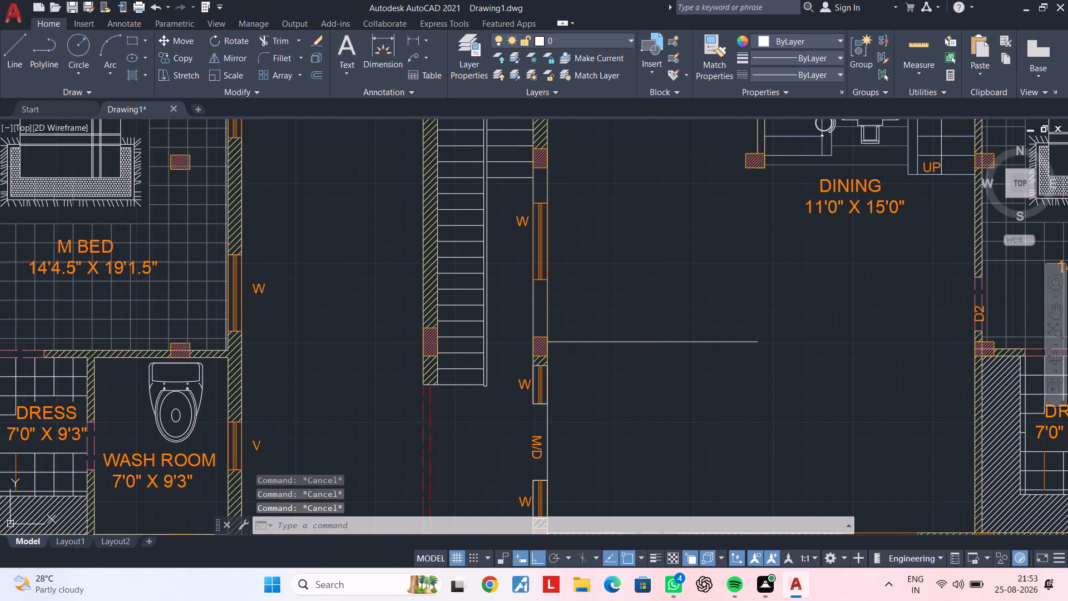
key("Escape")
key("Escape")
Offset the extended hall partition line 9" downward to give the wall its second face.
type("OF")
key("space")
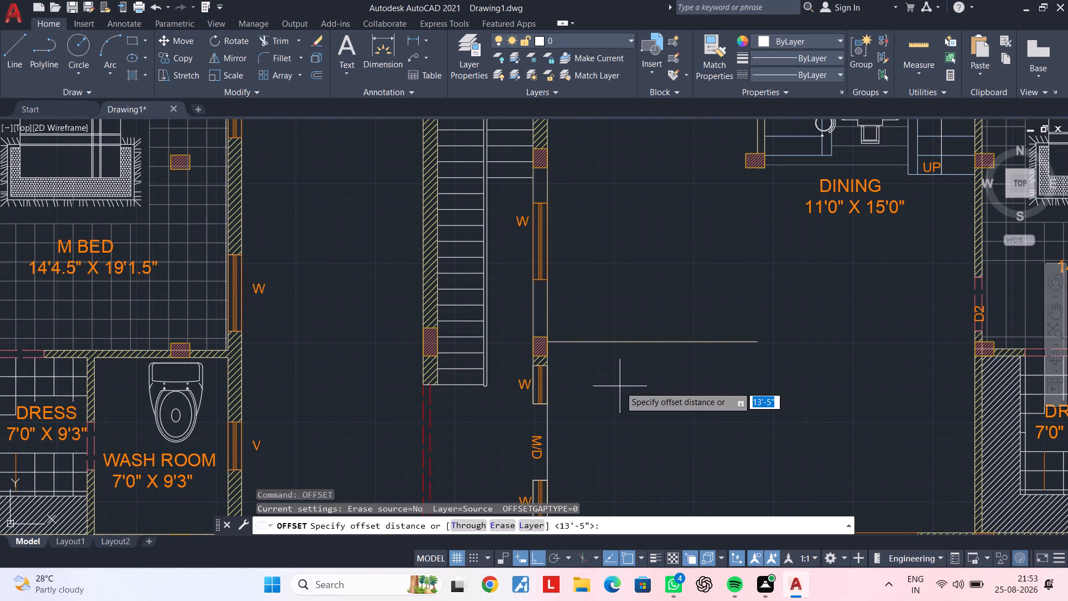
type("9\"")
key("Return")
left_click(698, 341)
left_click(701, 359)
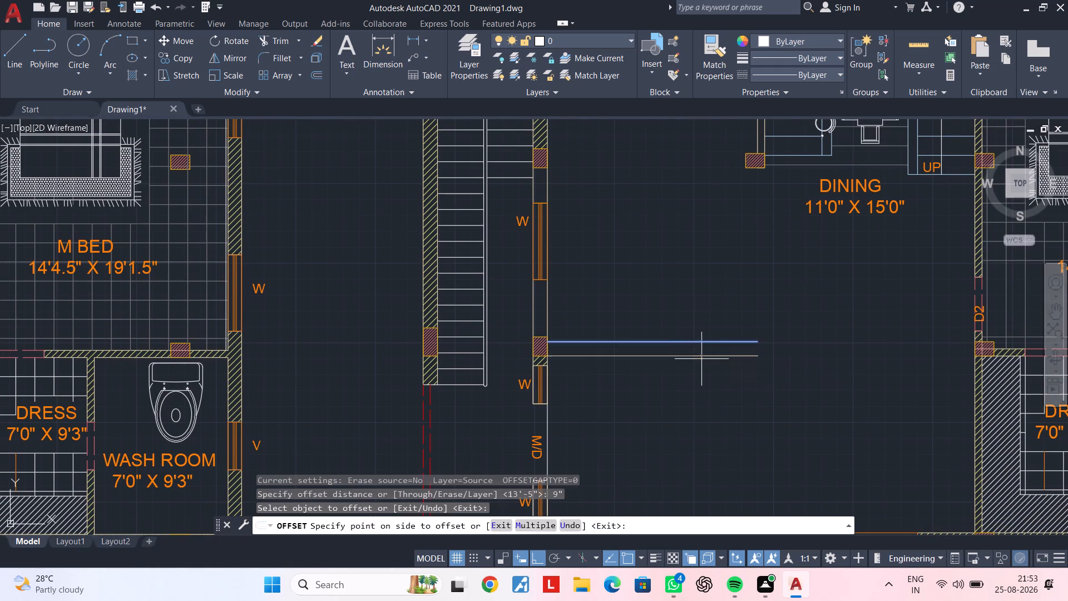
key("Escape")
key("Escape")
key("Escape")
middle_click_drag(704, 367, 659, 391)
key("Escape")
key("Escape")
middle_click_drag(626, 398, 586, 423)
key("Escape")
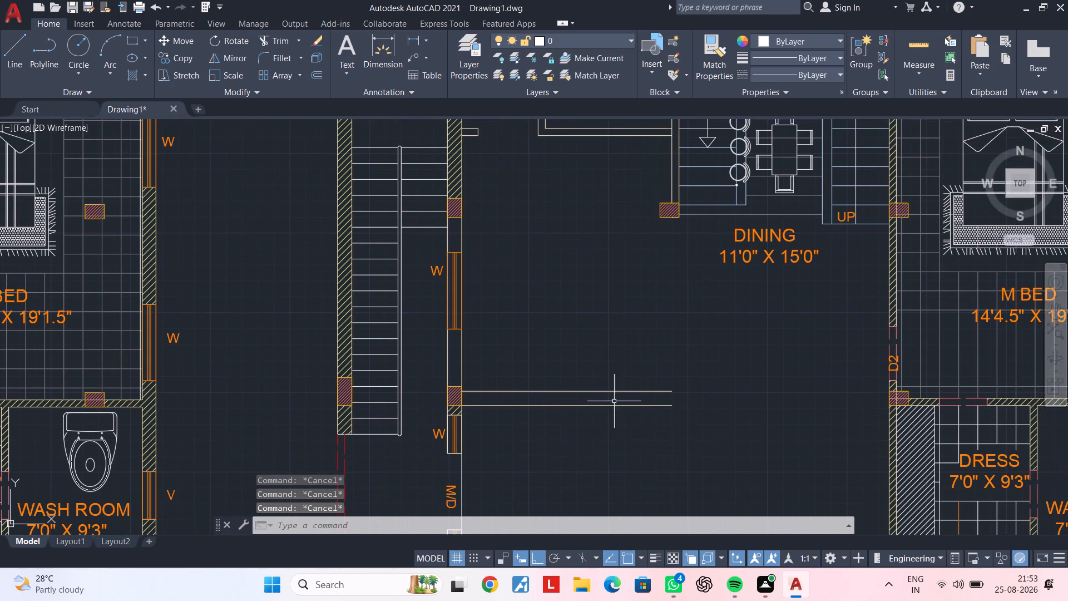
middle_click_drag(642, 362, 616, 382)
key("Escape")
key("Escape")
middle_click_drag(666, 413, 644, 383)
key("Escape")
key("Escape")
key("Escape")
key("Escape")
key("Escape")
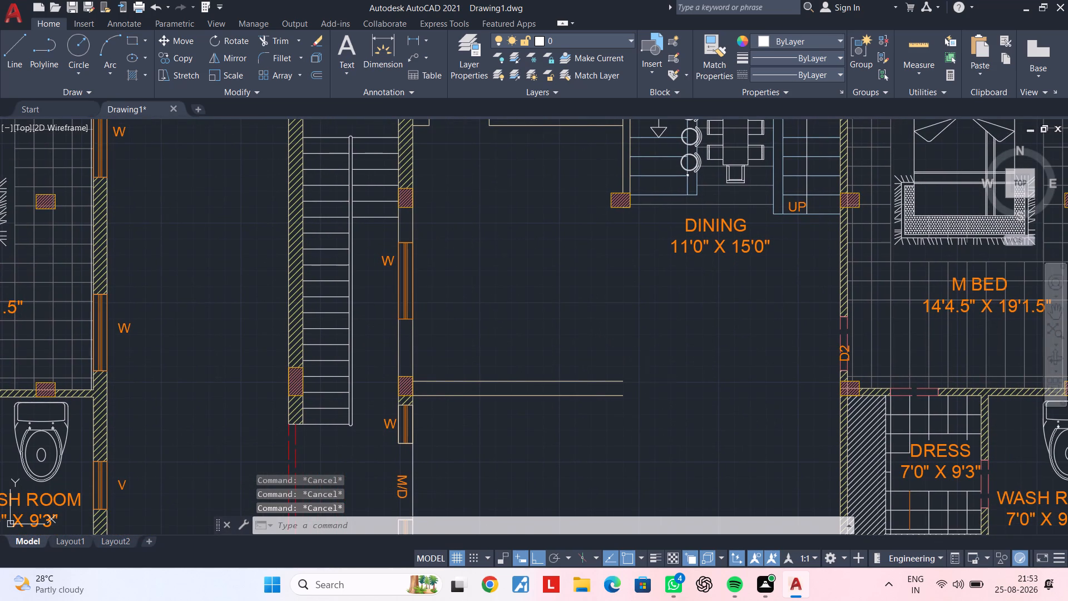
key("Escape")
Stretch the lower ends of both vertical partition lines beside the dining area down past the column, stopping short of the horizontal partition.
middle_click_drag(646, 378, 641, 397)
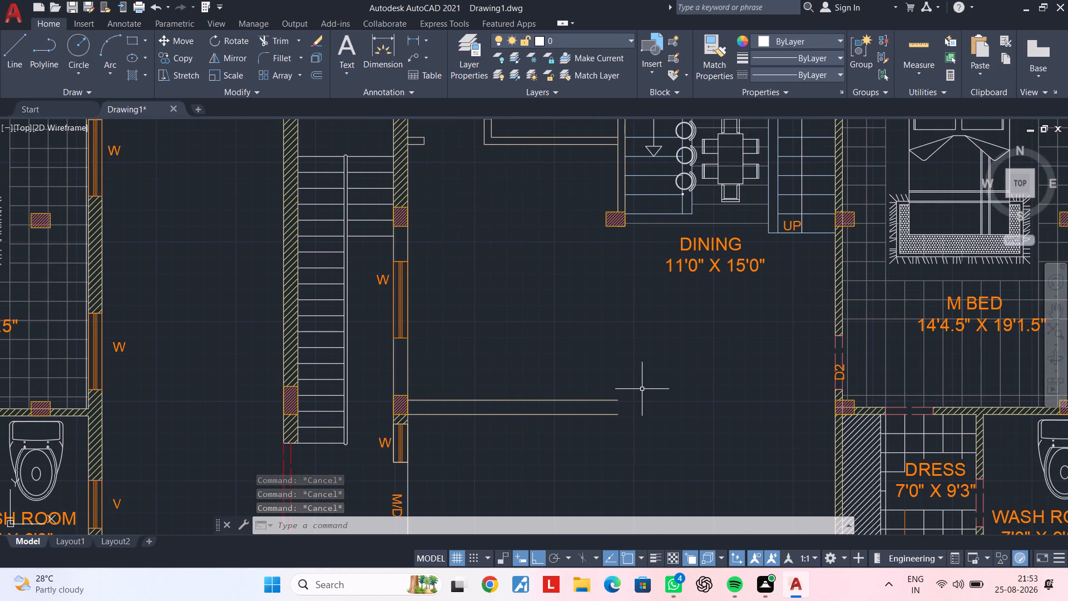
middle_click_drag(644, 383, 644, 452)
scroll(613, 317, "up", 1)
middle_click_drag(613, 321, 605, 358)
left_click(614, 273)
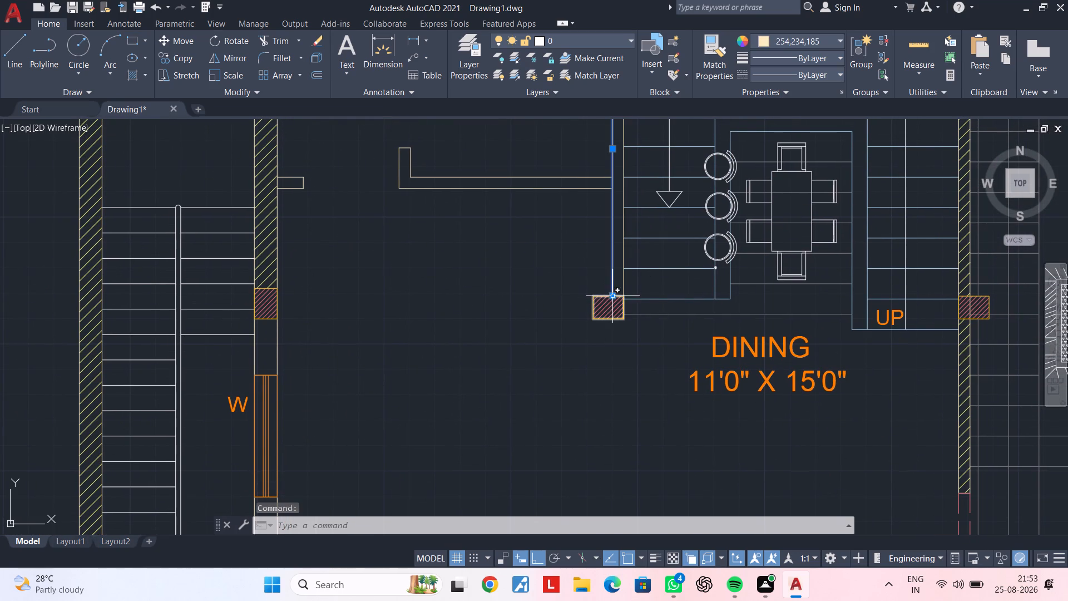
left_click(612, 296)
middle_click_drag(612, 417, 607, 263)
left_click(597, 320)
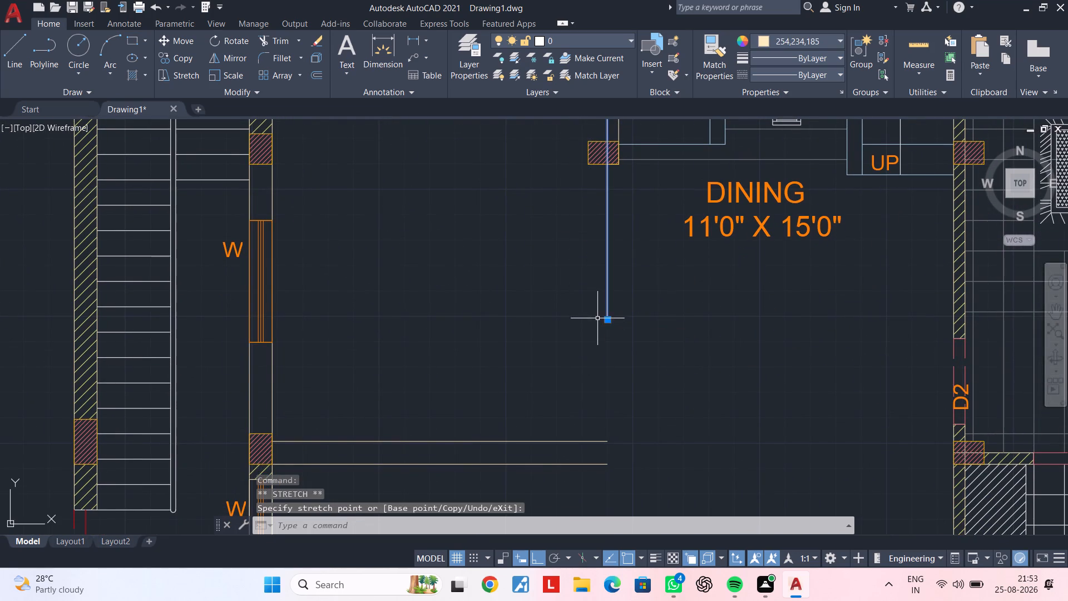
left_click(619, 155)
key("Escape")
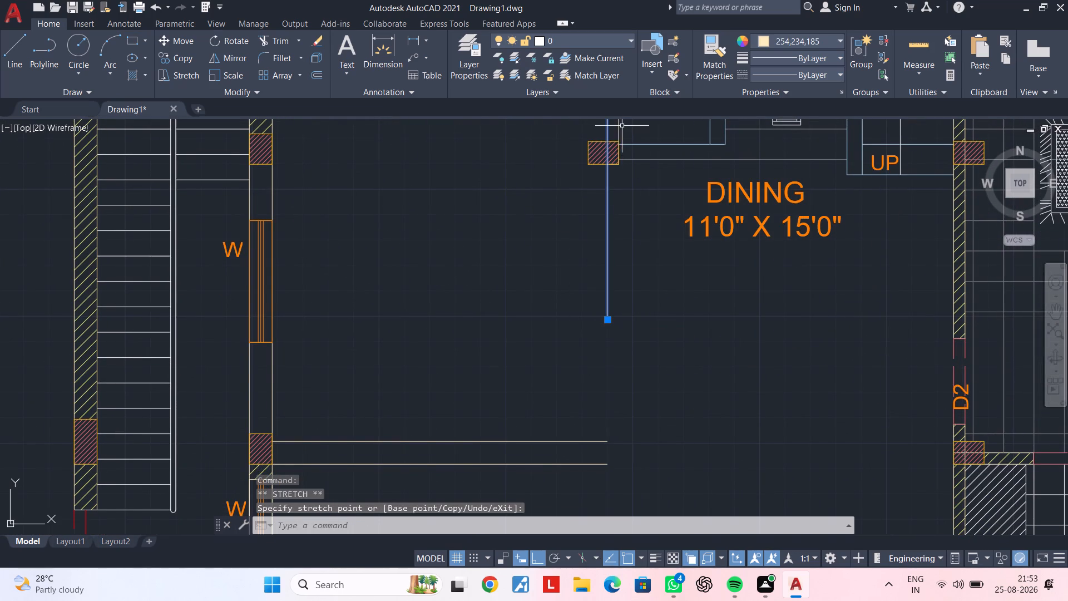
left_click(617, 126)
left_click(617, 162)
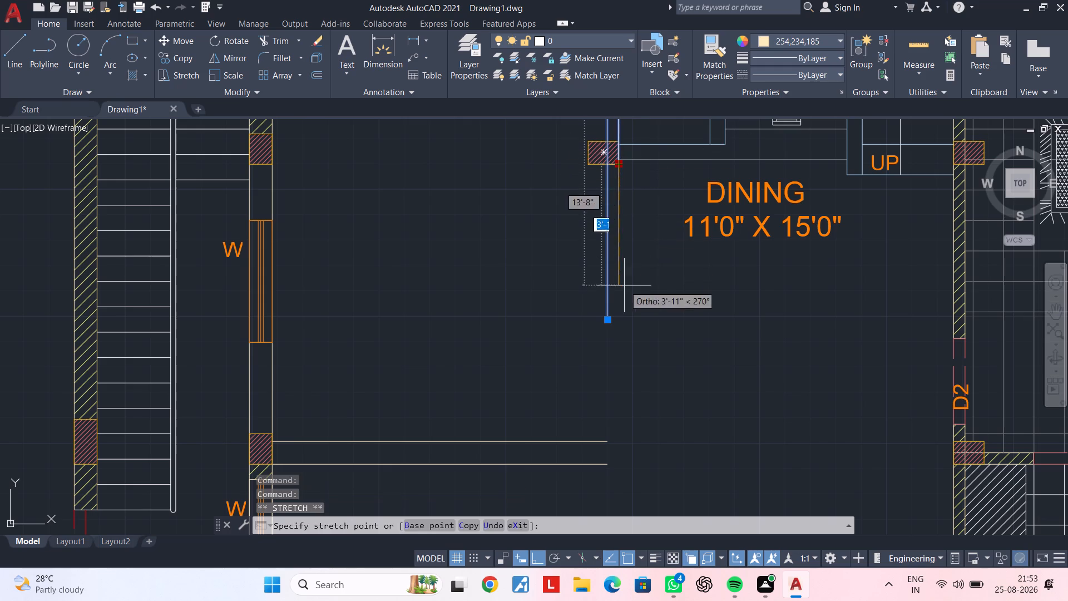
left_click(617, 322)
key("Escape")
key("Escape")
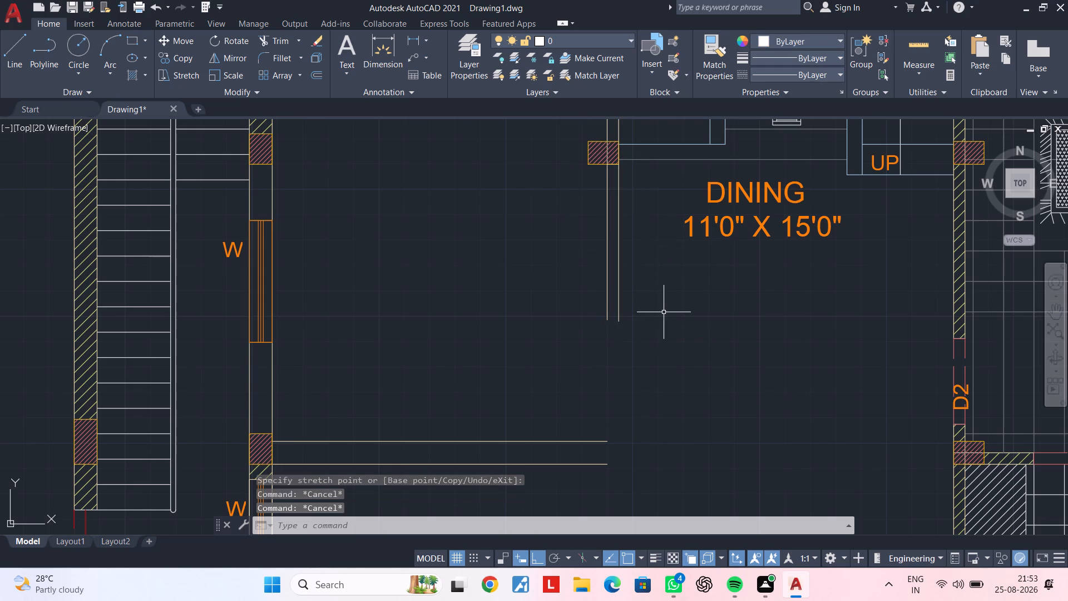
key("Escape")
key("Escape")
Draw a horizontal construction line through the upper edge of the D2 door opening of the master bedroom.
scroll(664, 317, "down", 2)
middle_click_drag(666, 318, 618, 333)
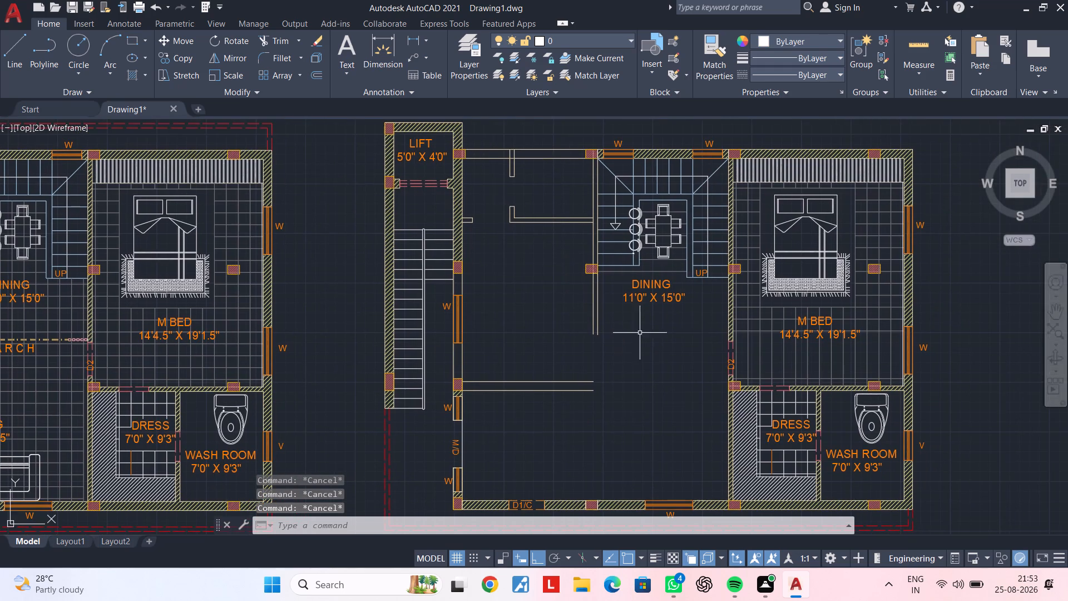
scroll(729, 341, "up", 3)
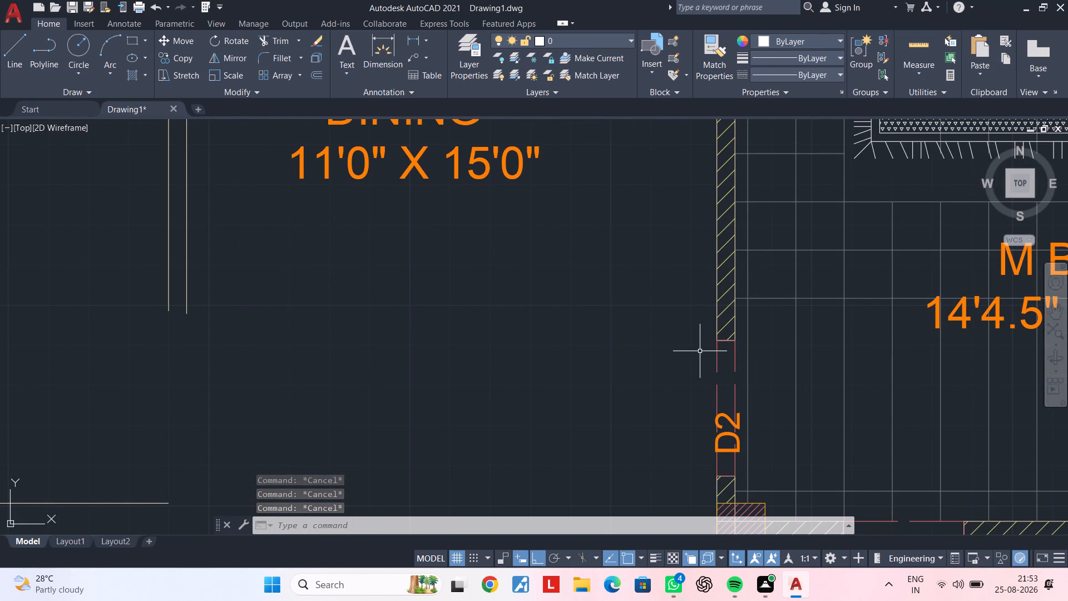
middle_click_drag(686, 355, 665, 361)
middle_click_drag(670, 356, 700, 356)
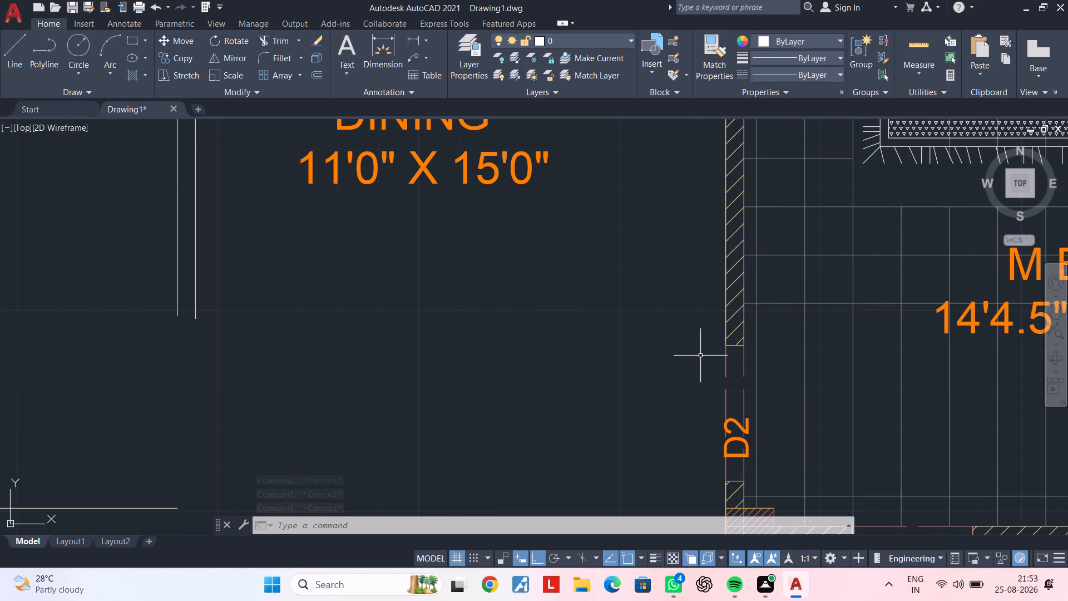
type("XL H")
key("space")
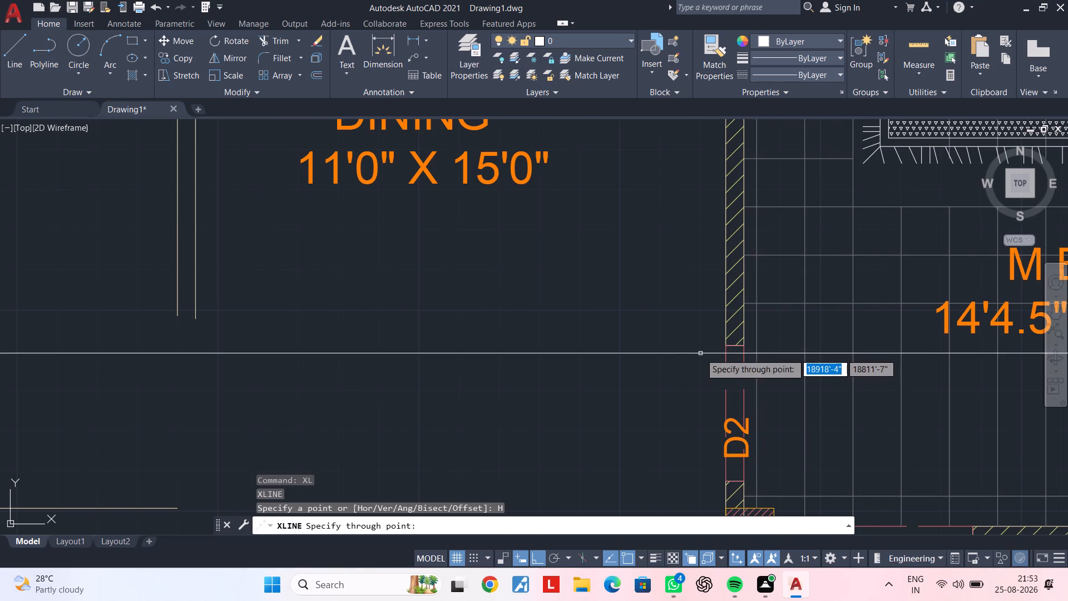
left_click(728, 346)
key("Escape")
key("Escape")
middle_click_drag(584, 363, 753, 359)
key("Escape")
key("Escape")
key("Escape")
Extend both vertical partition lines beside the dining area down to the horizontal construction line.
middle_click_drag(571, 351, 586, 351)
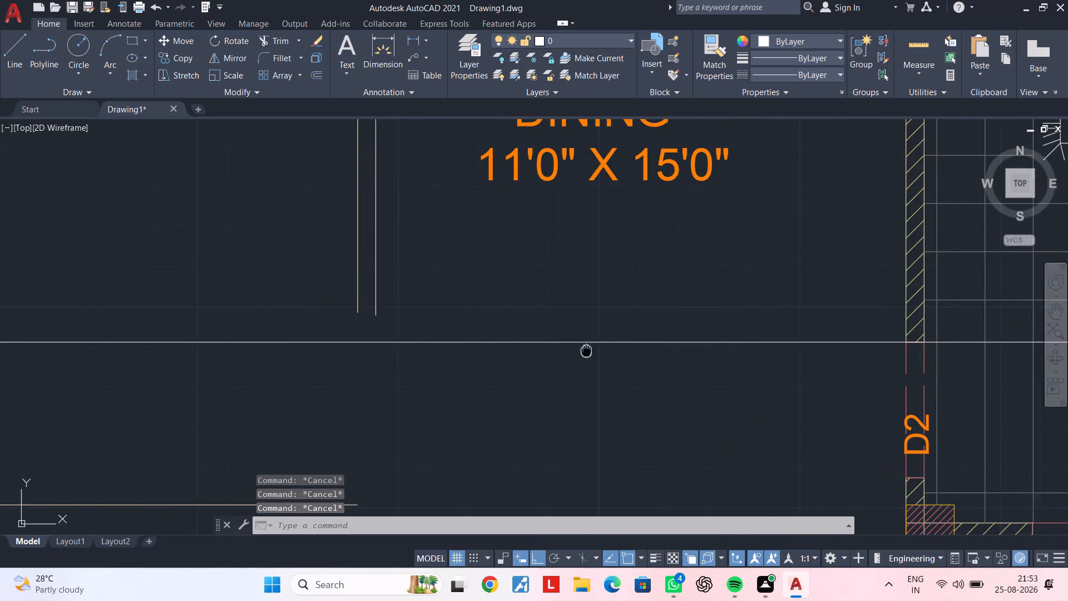
middle_click_drag(586, 351, 624, 351)
key("Escape")
key("Escape")
key("e")
type("X")
key("space")
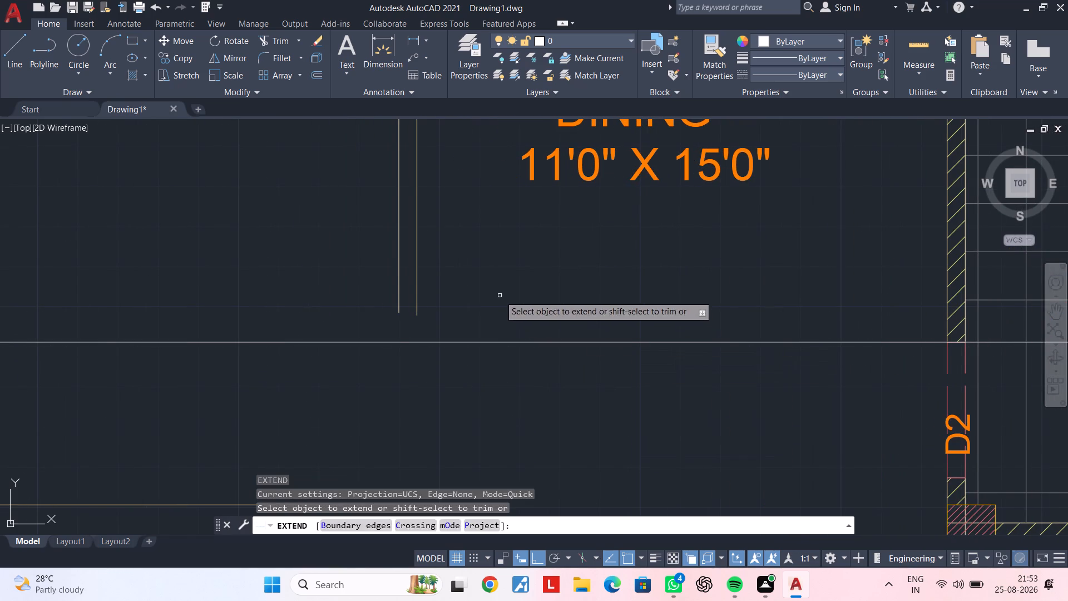
left_click(485, 285)
left_click(359, 281)
key("Escape")
key("Escape")
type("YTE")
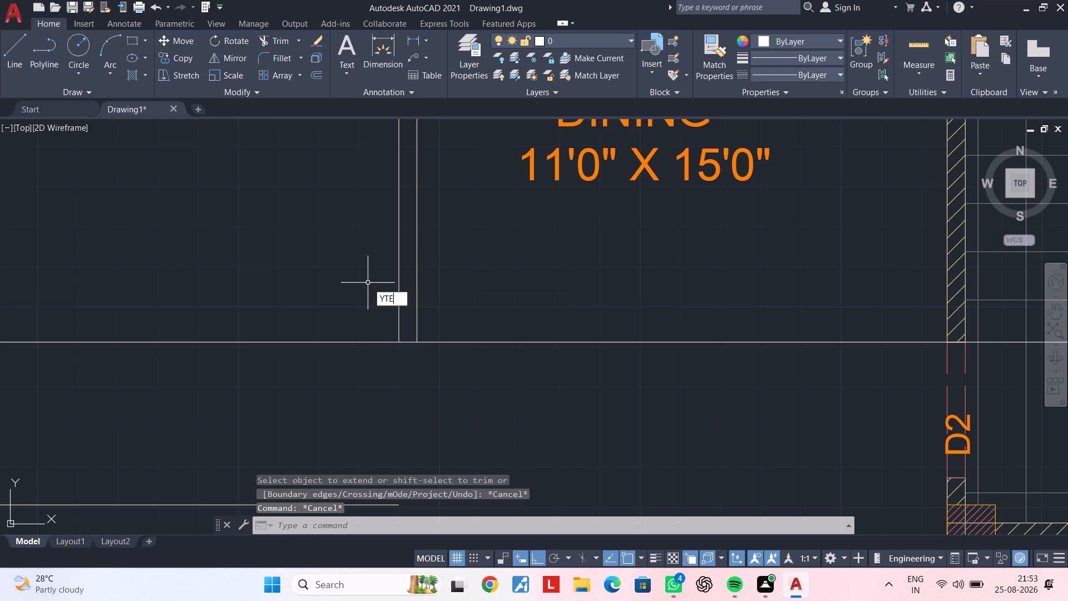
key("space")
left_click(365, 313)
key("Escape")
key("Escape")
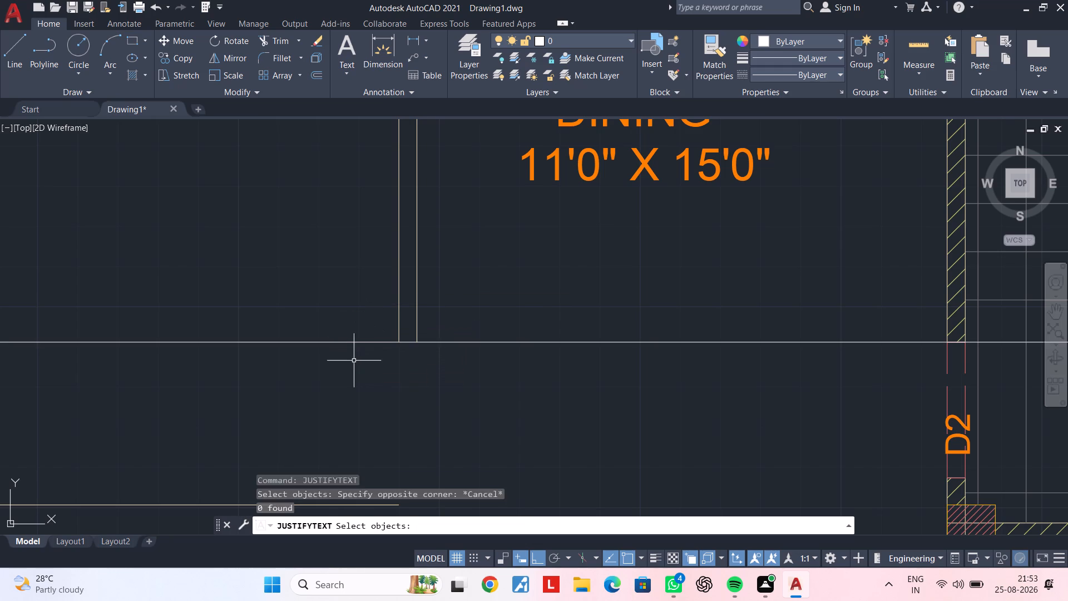
Delete the horizontal construction line running through the upper edge of the D2 door opening.
left_click(363, 342)
key("Delete")
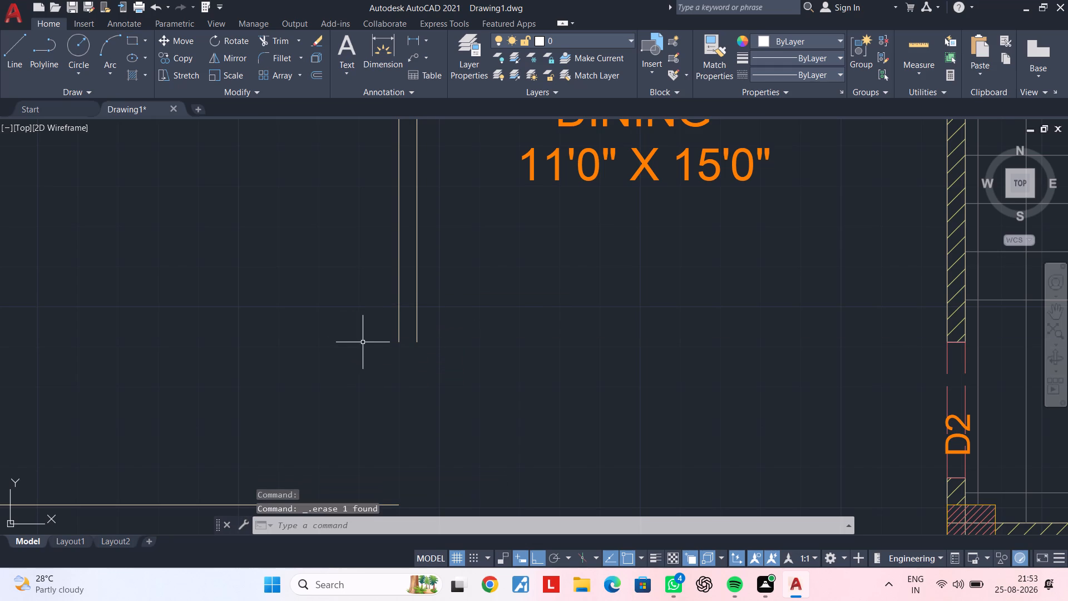
Close the lower end of the vertical partition beside the dining area with a short line between its two faces.
type("L")
key("space")
scroll(396, 341, "up", 2)
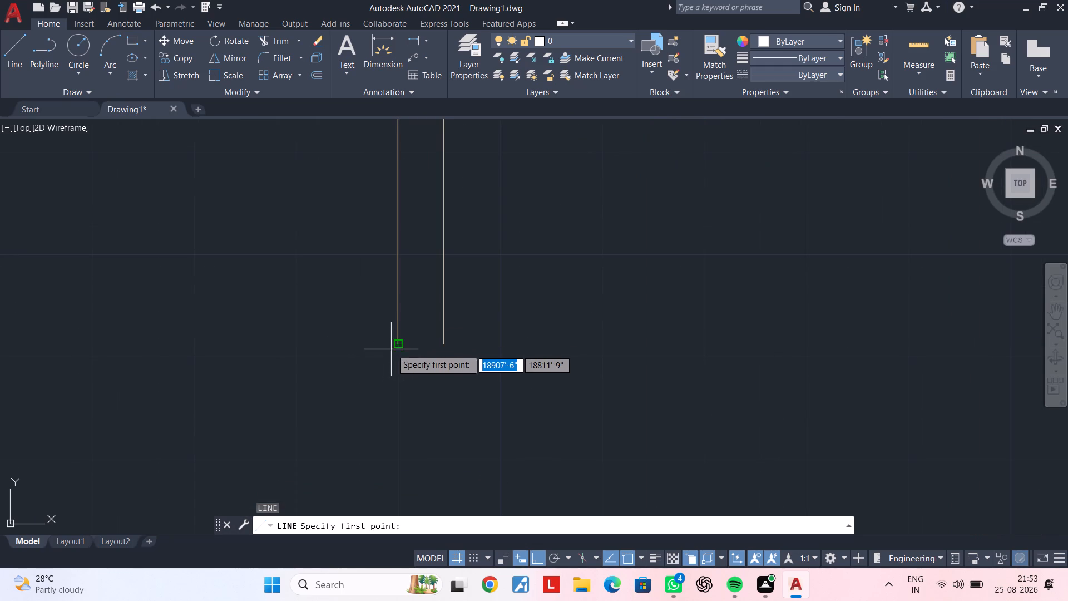
left_click(398, 345)
left_click(443, 344)
key("Escape")
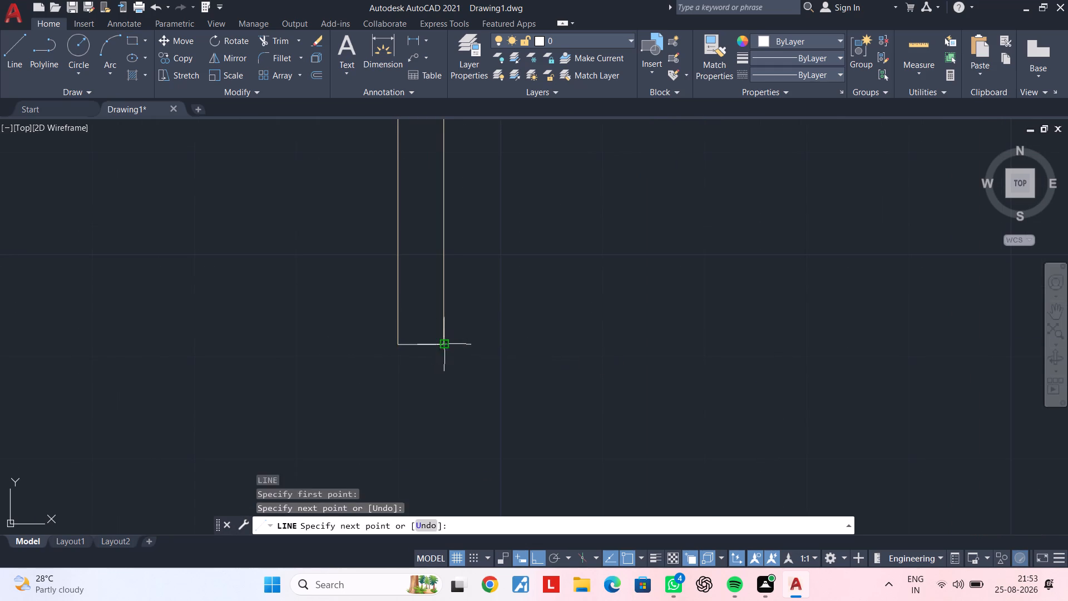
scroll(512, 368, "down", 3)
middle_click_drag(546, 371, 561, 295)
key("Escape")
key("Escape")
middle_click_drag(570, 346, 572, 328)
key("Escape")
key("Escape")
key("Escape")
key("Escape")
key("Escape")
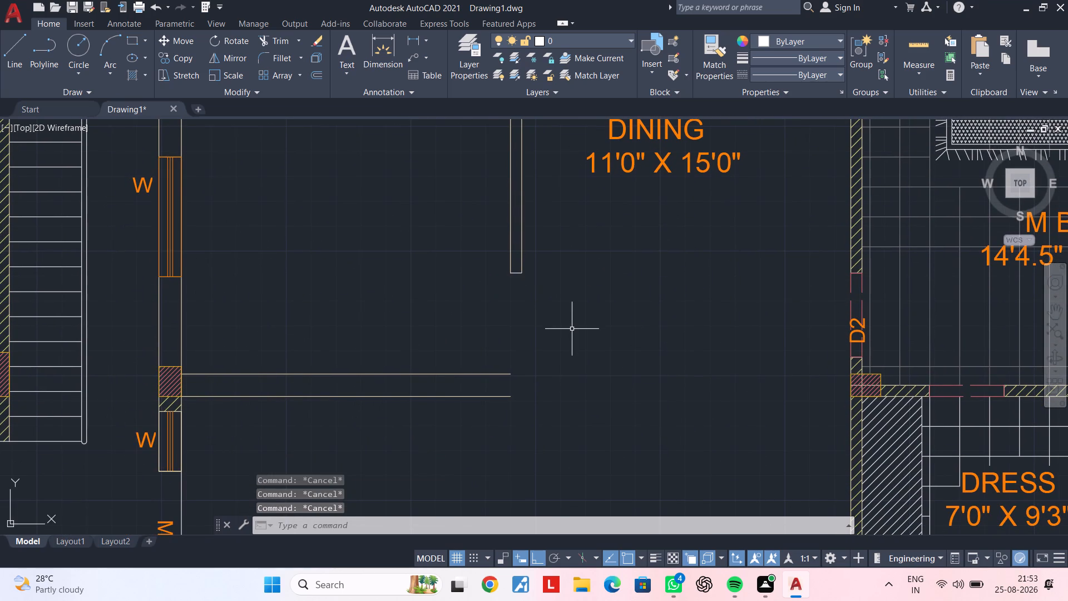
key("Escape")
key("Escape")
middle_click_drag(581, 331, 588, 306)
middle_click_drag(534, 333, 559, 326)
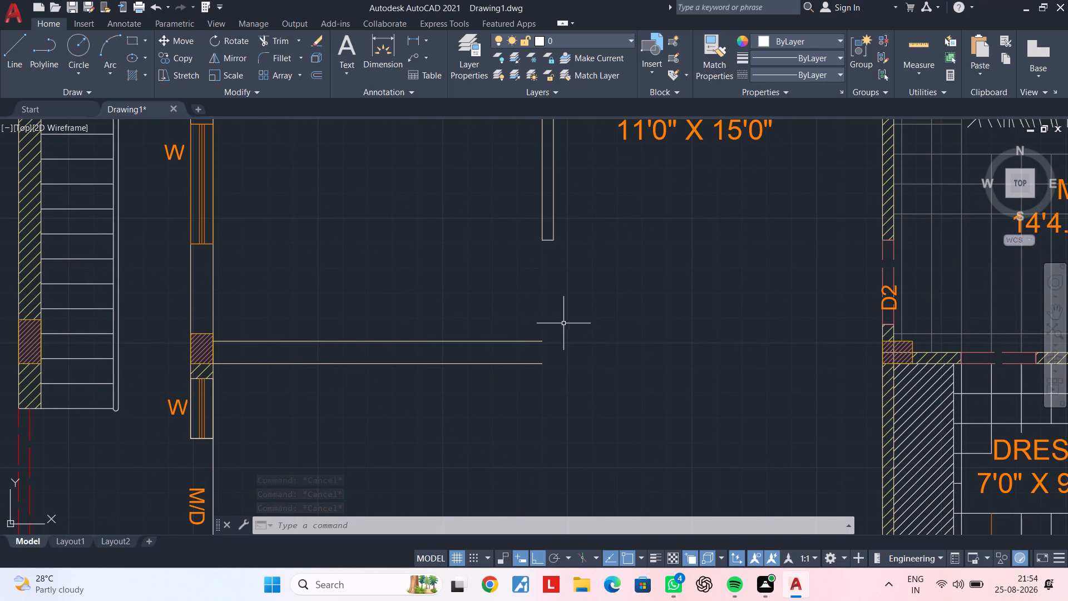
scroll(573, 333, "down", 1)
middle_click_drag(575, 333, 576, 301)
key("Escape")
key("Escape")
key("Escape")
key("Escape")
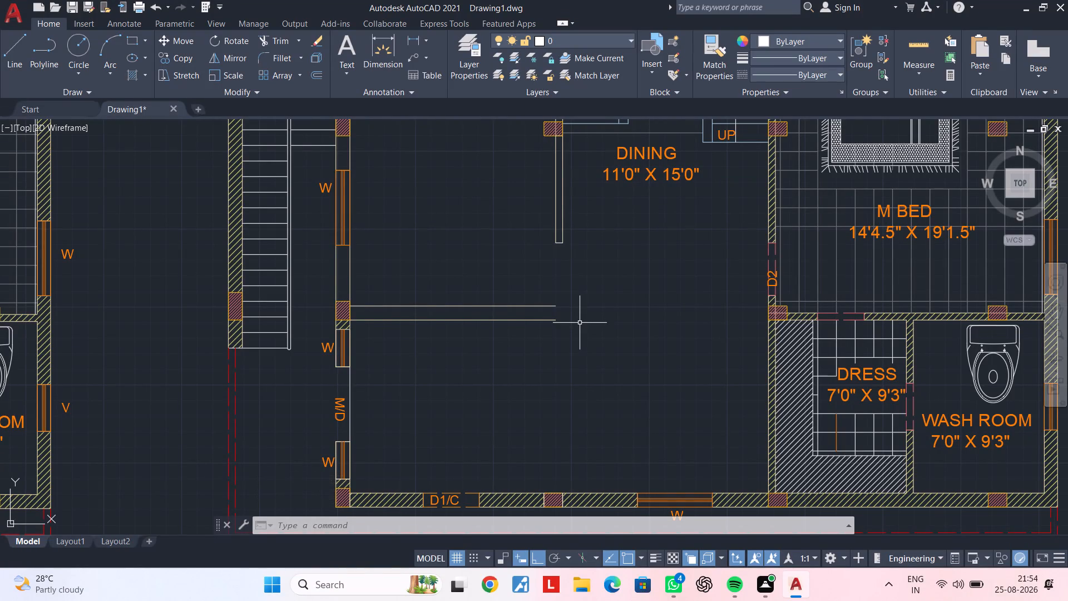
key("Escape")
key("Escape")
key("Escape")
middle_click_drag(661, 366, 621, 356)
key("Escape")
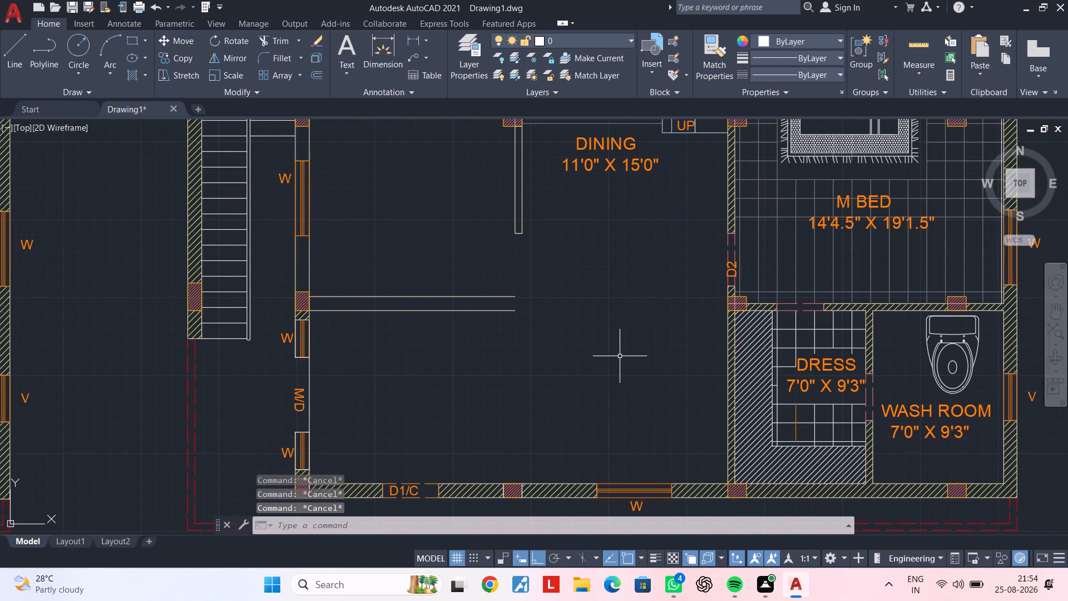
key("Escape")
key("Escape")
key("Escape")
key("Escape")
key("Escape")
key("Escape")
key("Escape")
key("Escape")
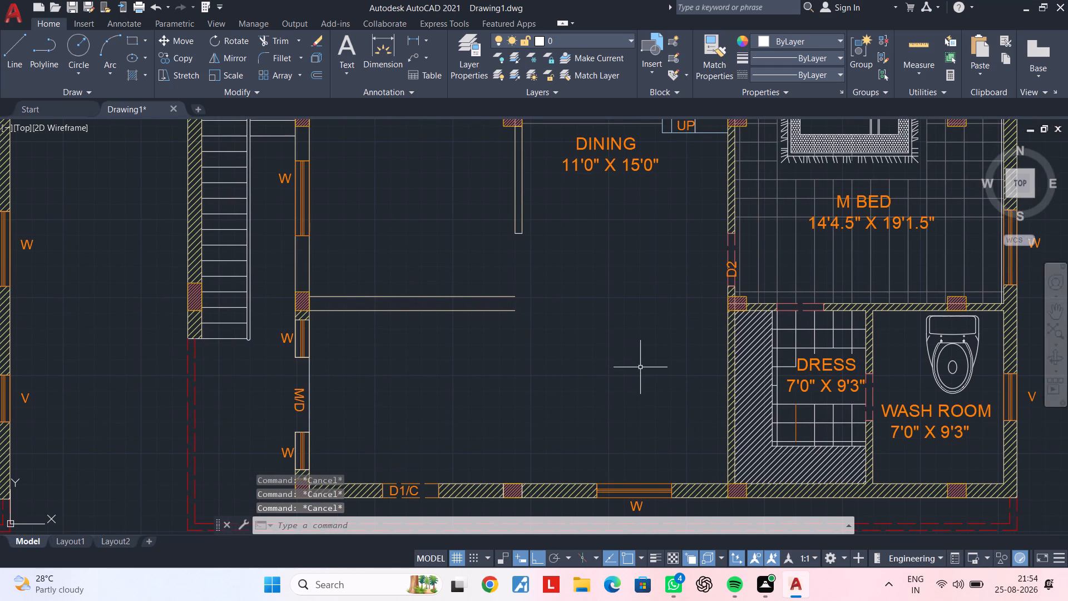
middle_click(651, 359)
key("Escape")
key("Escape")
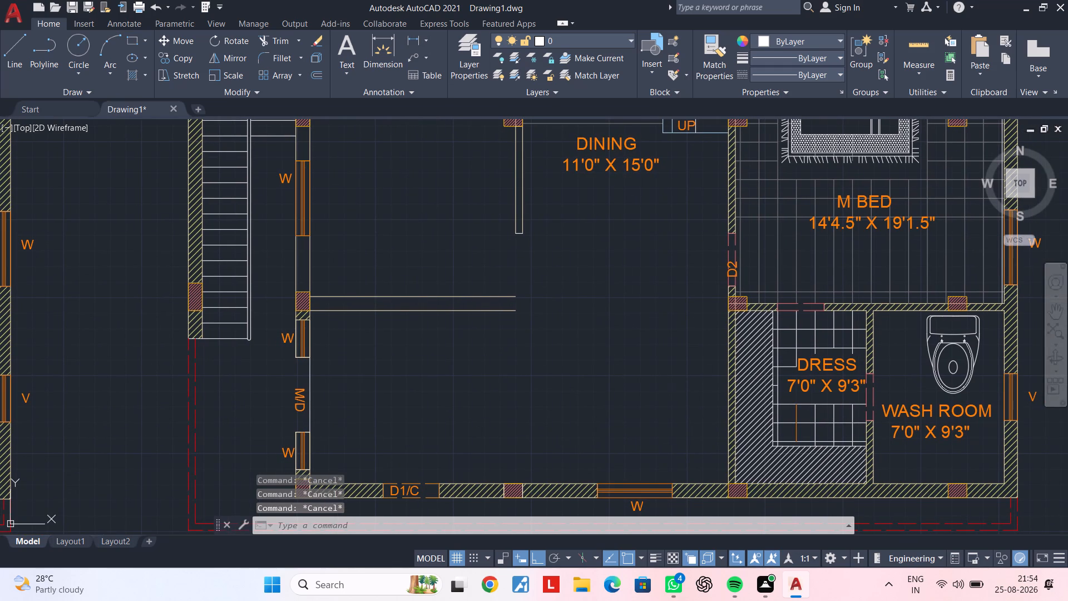
Offset the hall-side face line of the dress room wall 11' into the hall, towards the horizontal partition.
type("OF")
key("space")
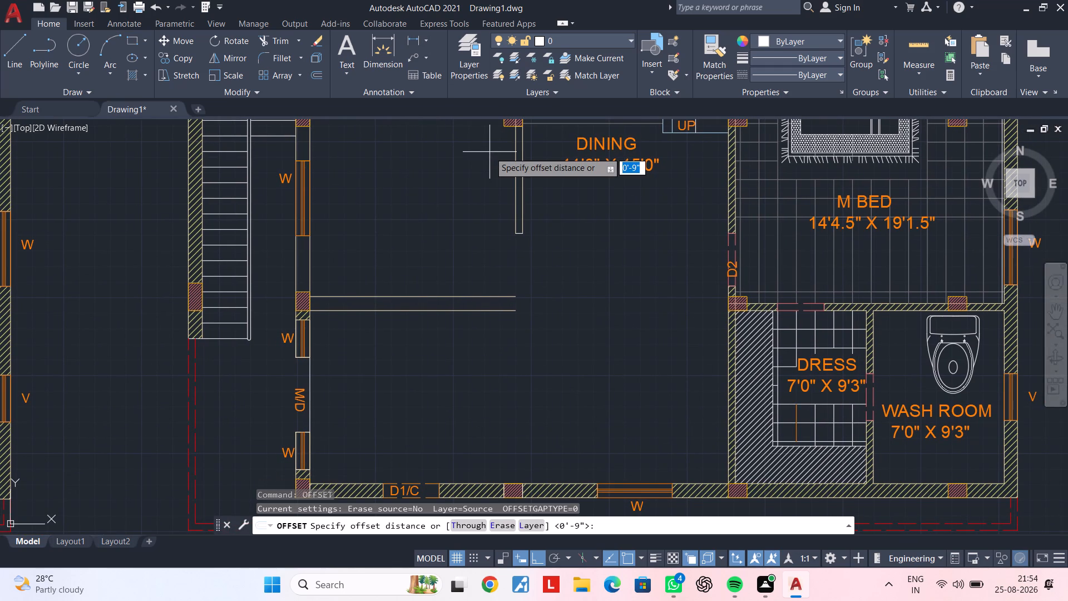
type("11'")
key("Return")
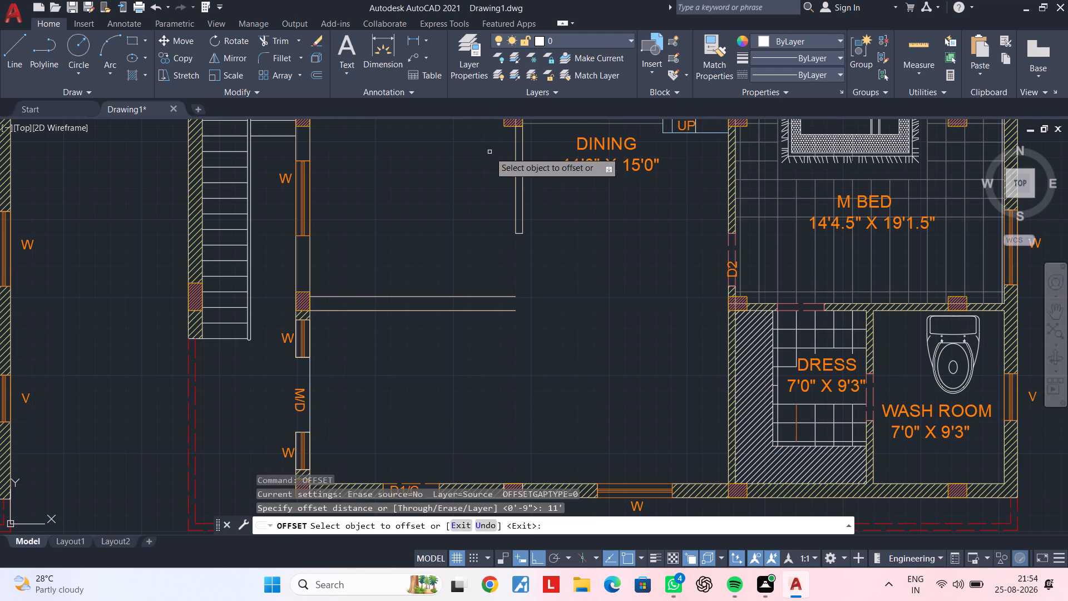
left_click(729, 385)
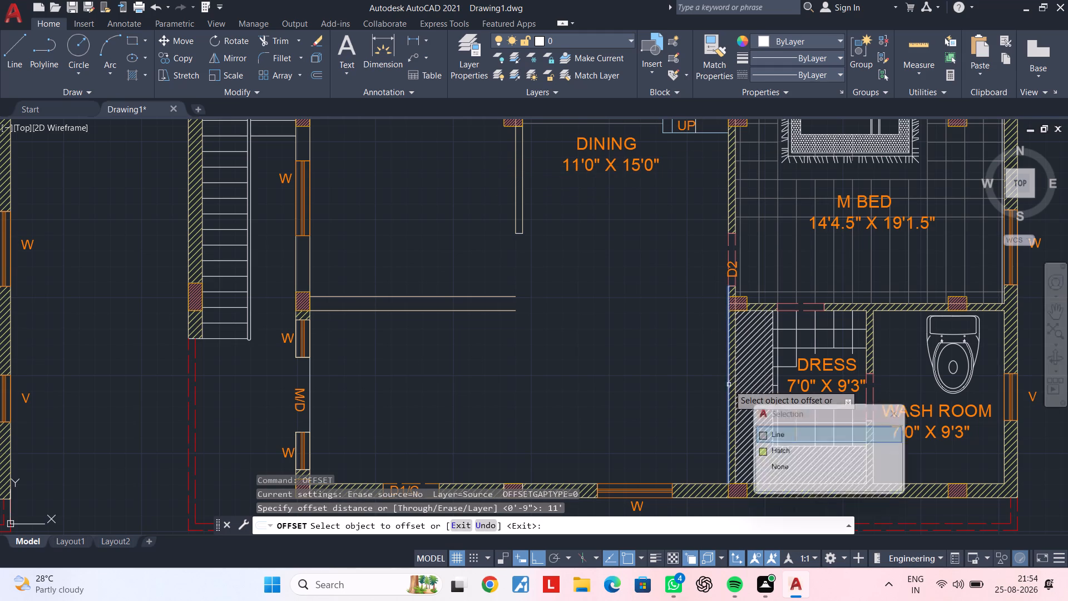
left_click(780, 436)
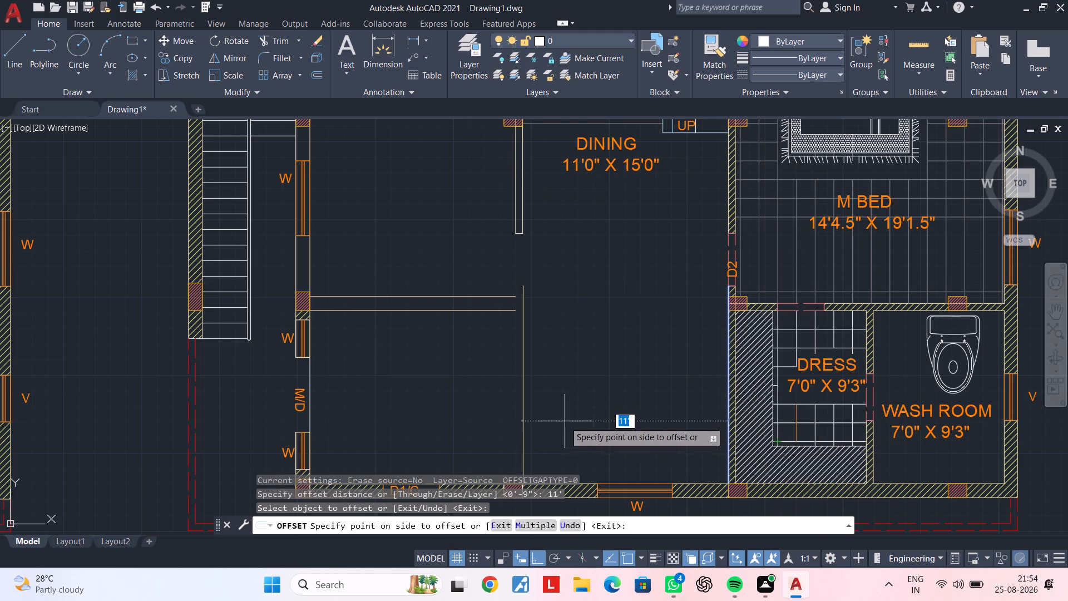
left_click(562, 421)
key("Escape")
key("Escape")
middle_click_drag(548, 398, 631, 392)
key("Escape")
key("Escape")
key("Escape")
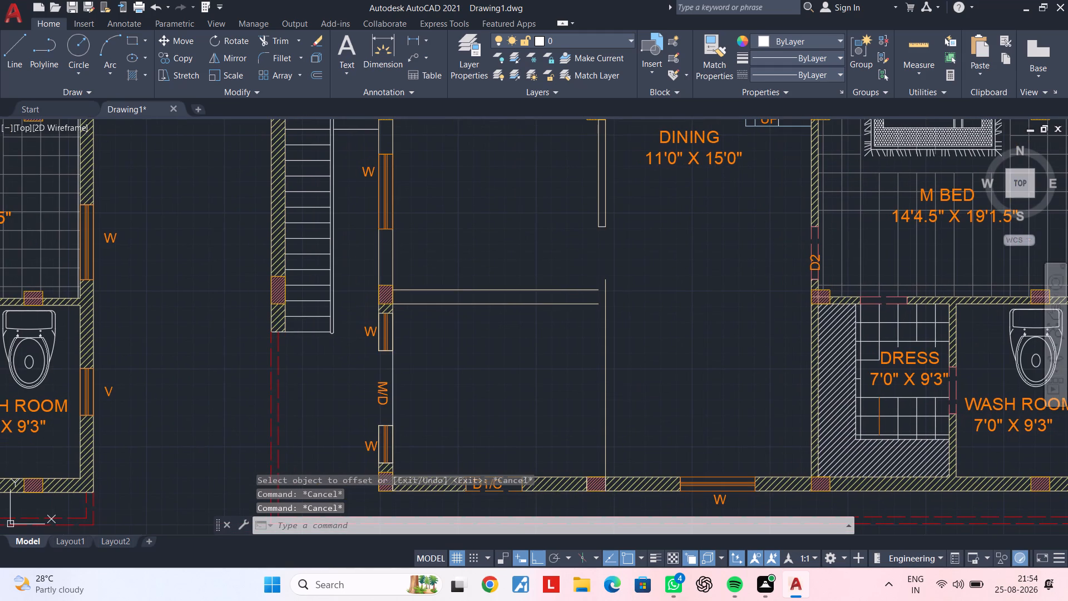
Offset the new vertical hall line 4.5" towards the main door side to give the partition its second face.
type("OF")
key("space")
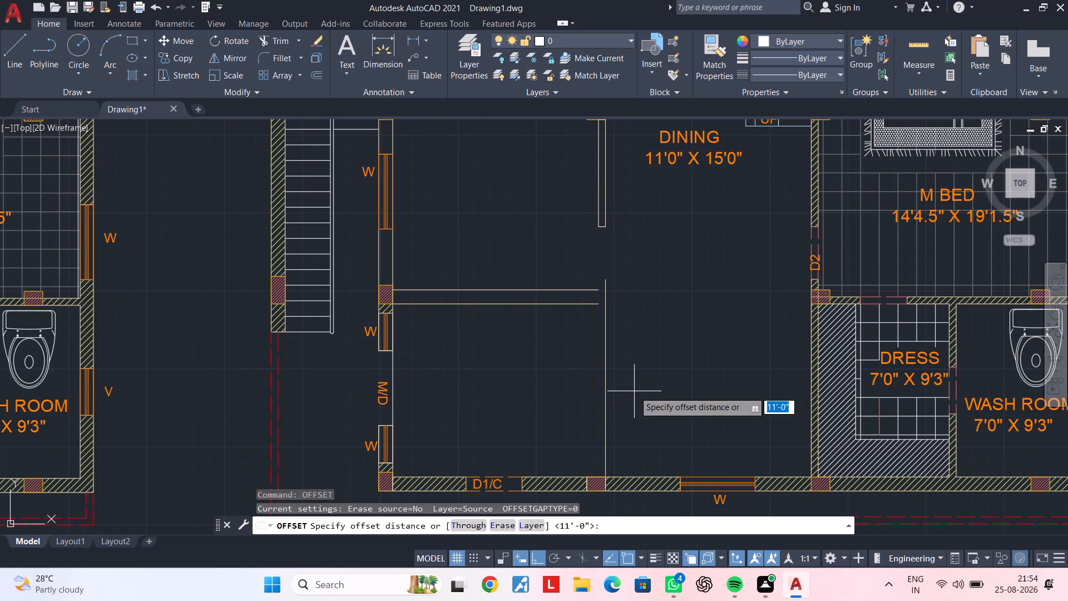
type("4.5\"")
key("Return")
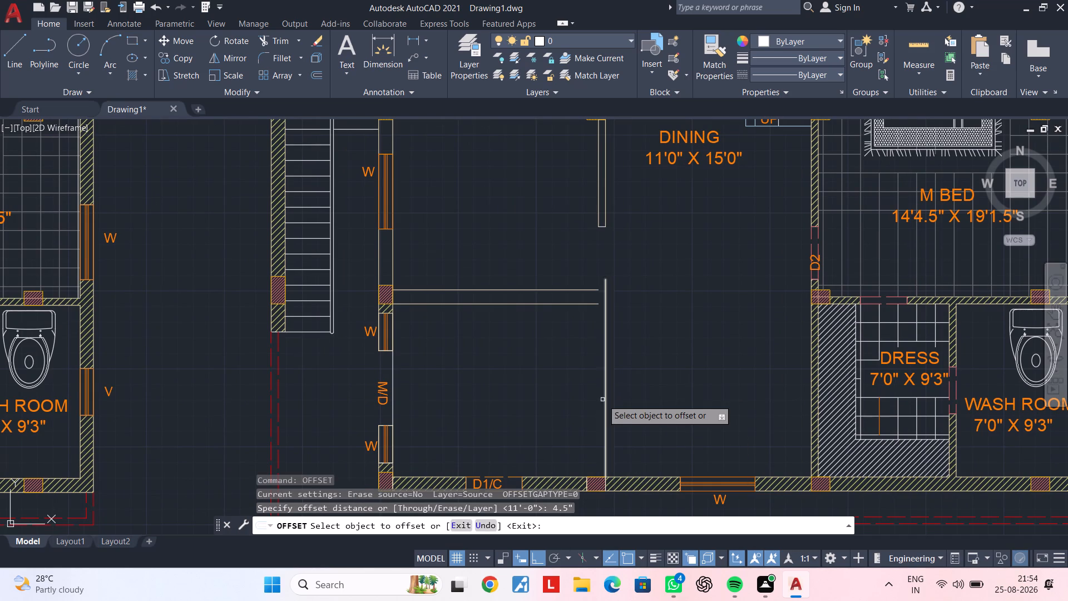
left_click(606, 388)
left_click(565, 390)
key("Escape")
key("Escape")
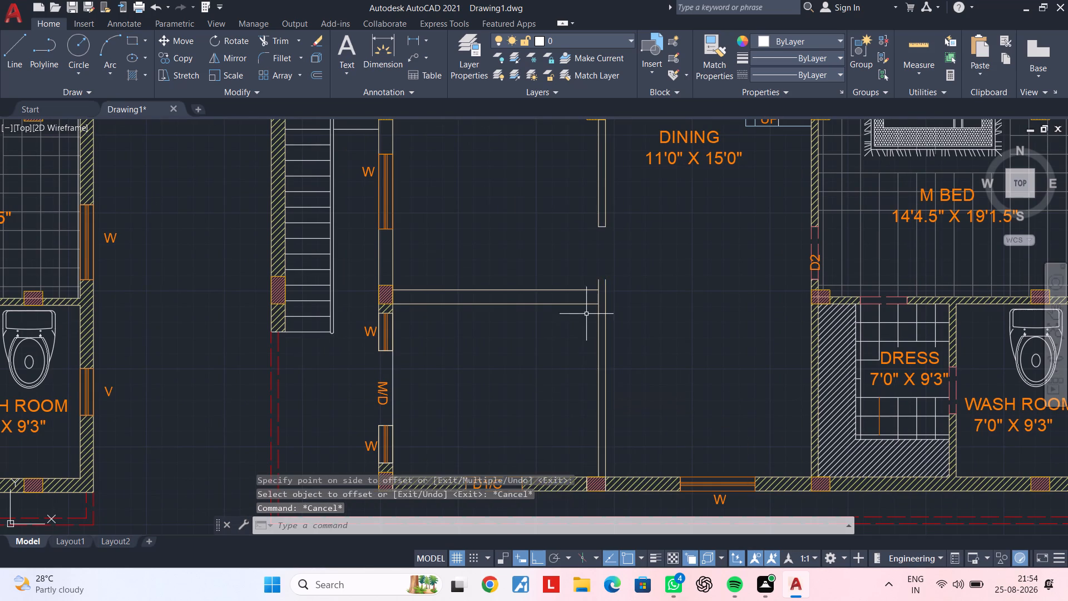
Extend both horizontal partition lines across to the far face of the new vertical partition.
scroll(586, 311, "up", 2)
middle_click_drag(618, 329, 577, 441)
scroll(577, 441, "up", 1)
key("Escape")
key("Escape")
scroll(558, 439, "down", 2)
middle_click_drag(558, 439, 558, 454)
key("Escape")
key("Escape")
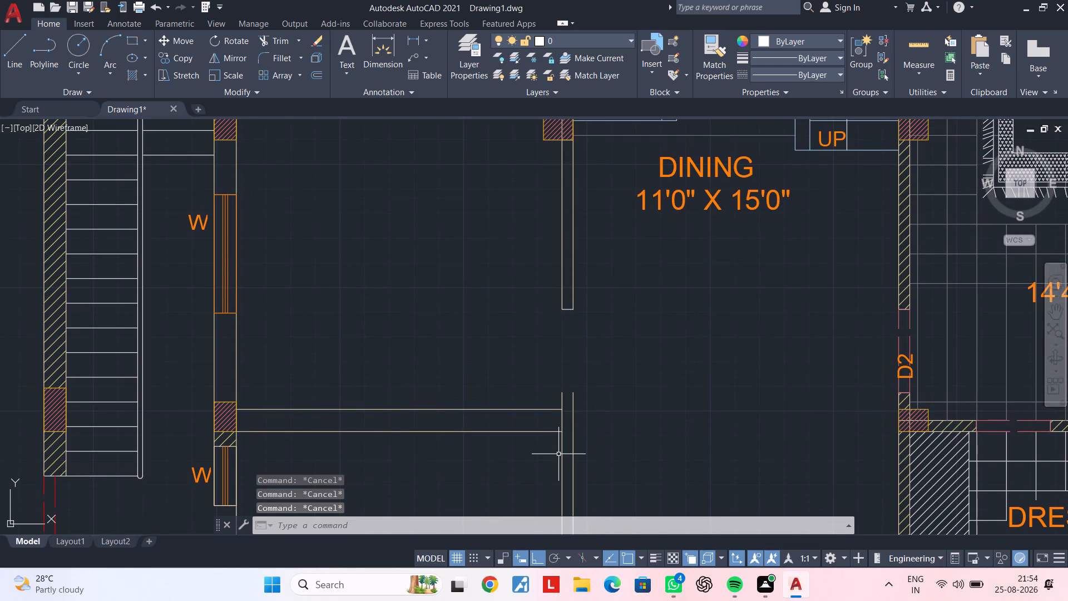
type("EX")
key("space")
left_click(546, 406)
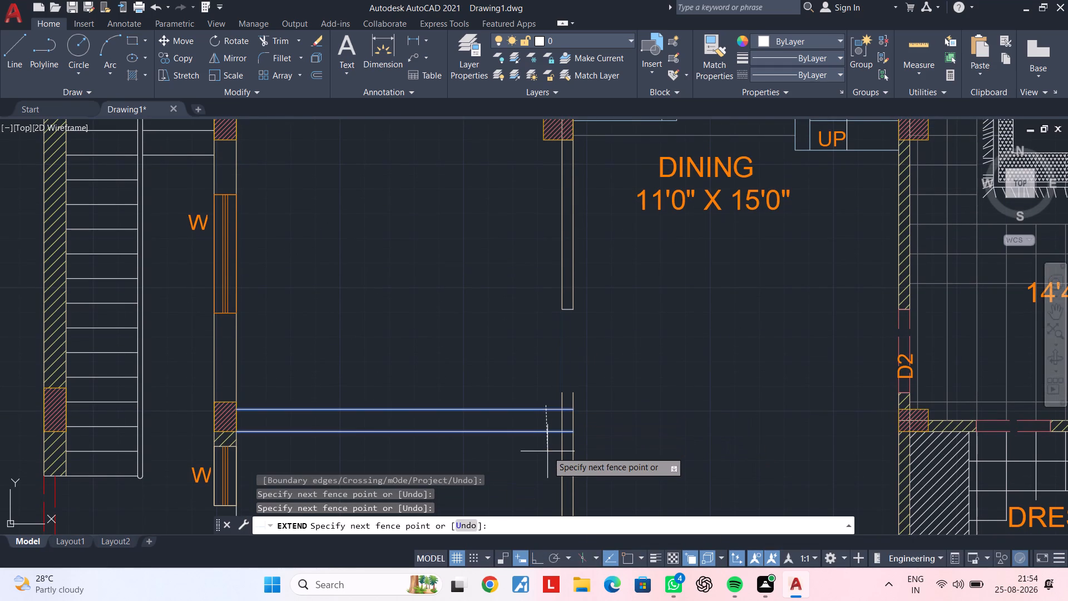
left_click(547, 451)
key("Escape")
key("Escape")
key("Escape")
key("Escape")
key("Escape")
key("Escape")
Measure the opening between the upper and lower vertical partitions with a linear dimension, without placing it.
middle_click_drag(589, 398, 593, 429)
left_click(416, 36)
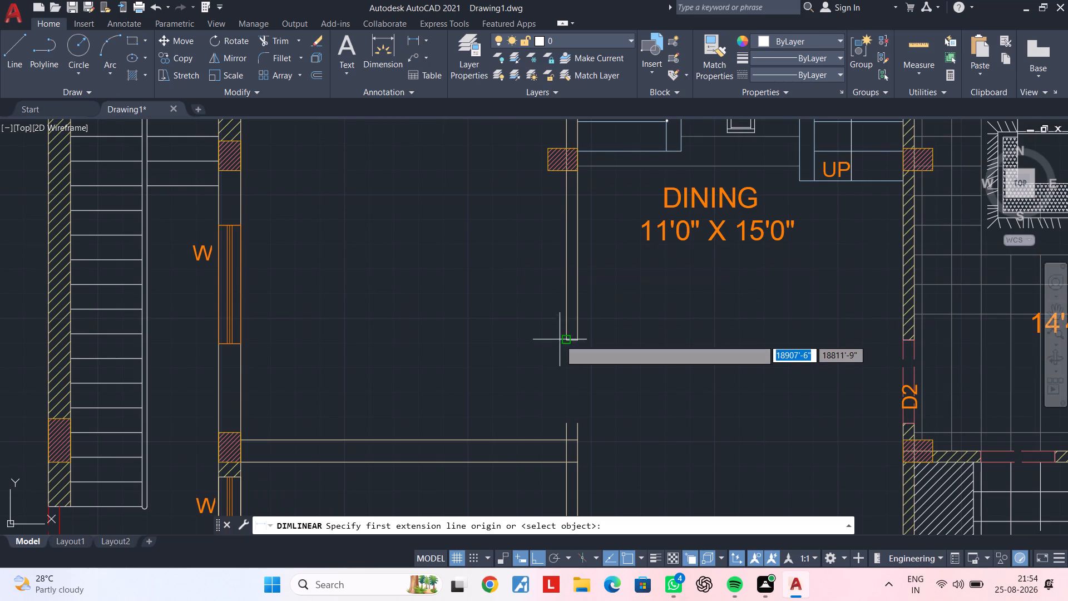
scroll(565, 343, "up", 2)
left_click(574, 333)
middle_click_drag(581, 480, 581, 349)
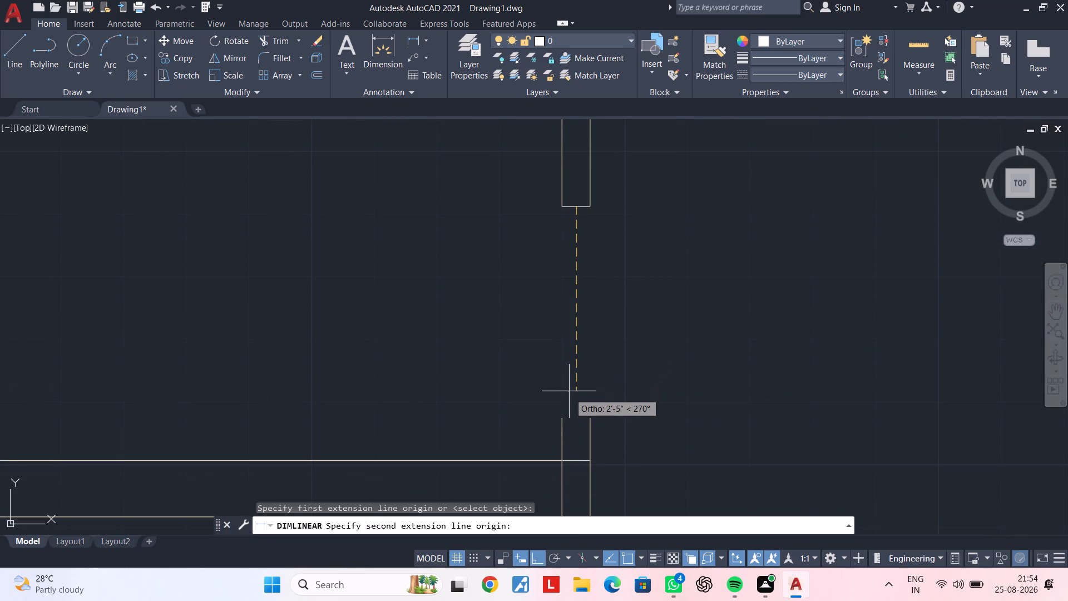
left_click(565, 417)
key("Escape")
key("Escape")
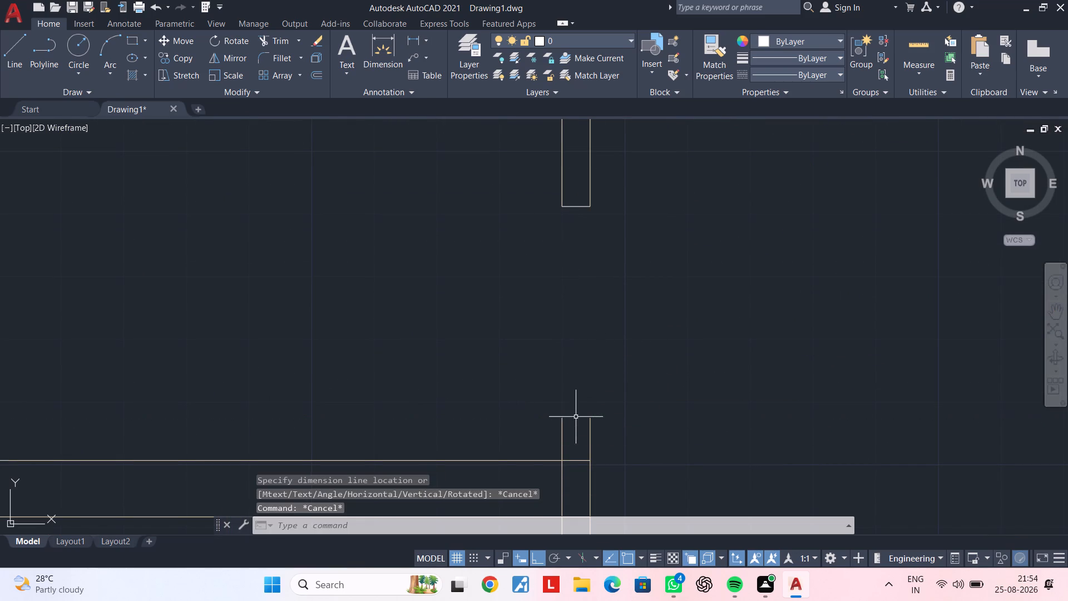
key("space")
left_click(562, 418)
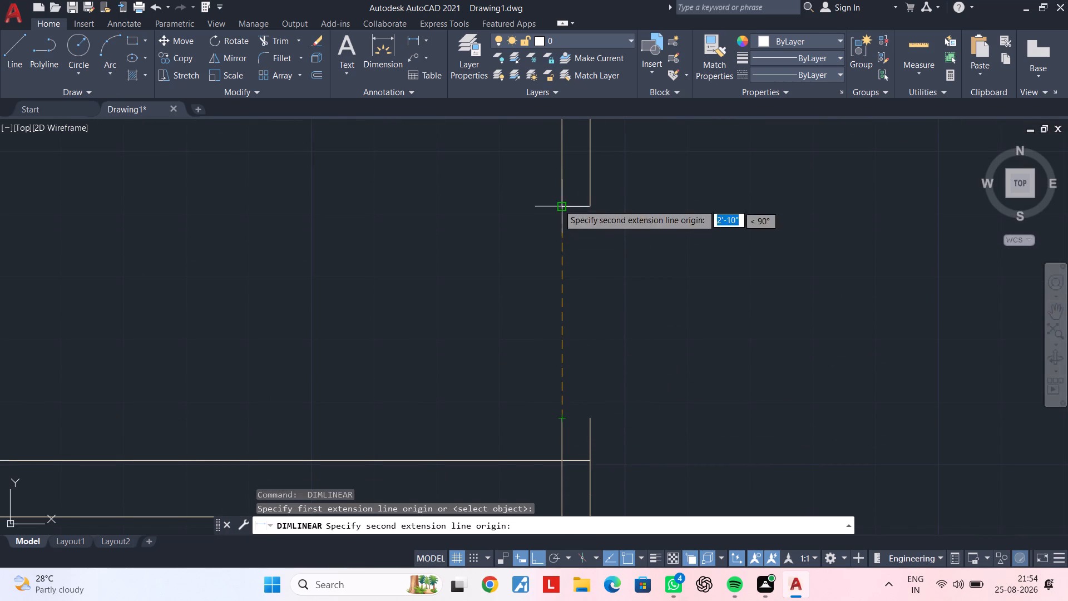
left_click(561, 209)
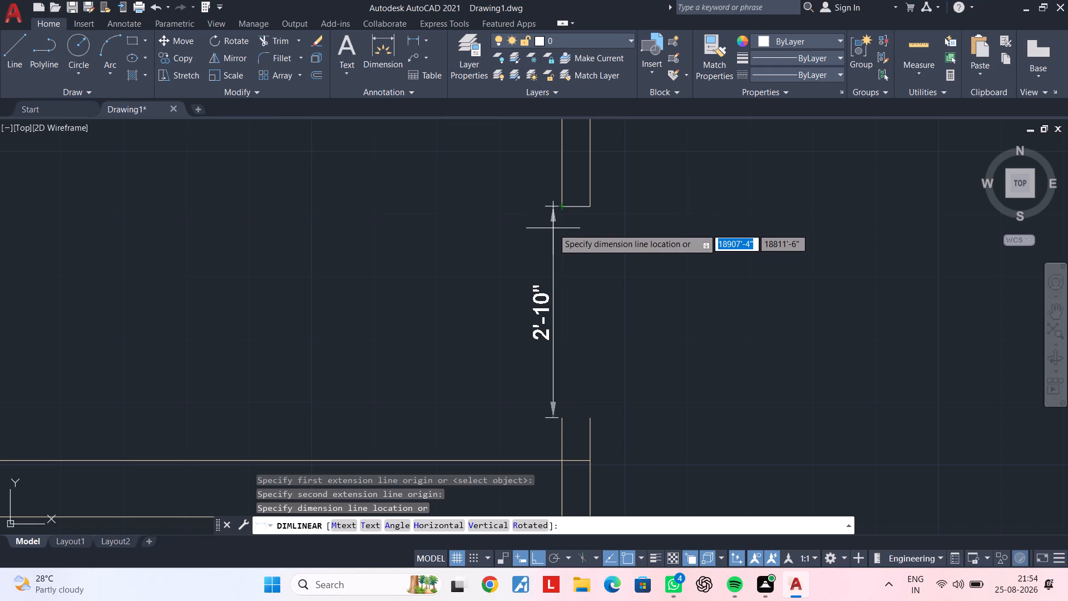
key("Escape")
key("Escape")
key("Escape")
key("Escape")
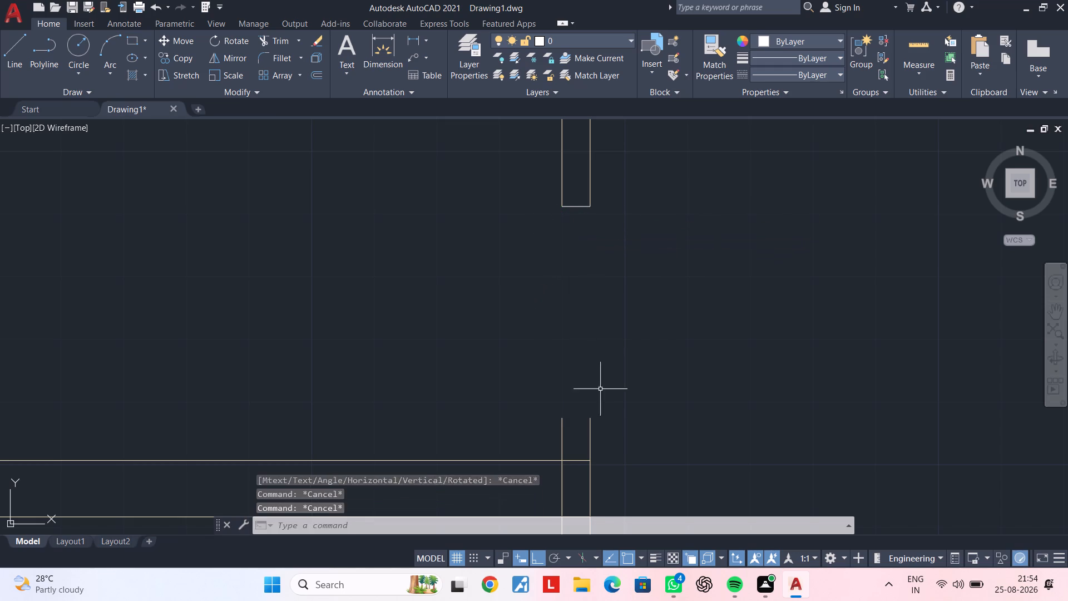
key("Escape")
Close the upper end of the lower vertical partition with a short line between its two faces.
key("l")
key("space")
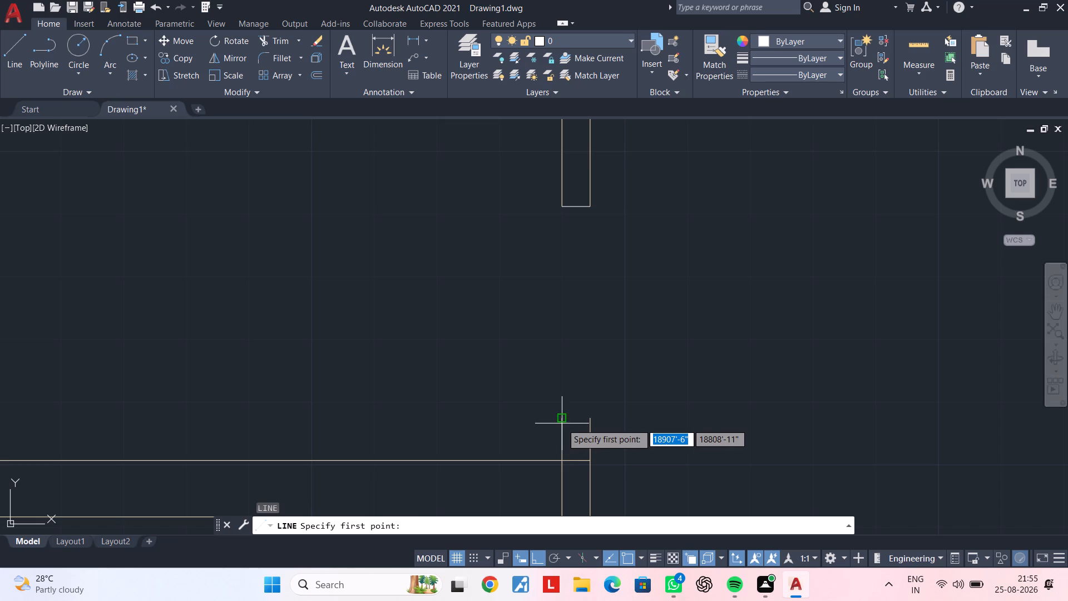
left_click(562, 423)
left_click(590, 422)
key("Escape")
scroll(633, 478, "down", 1)
middle_click_drag(636, 467, 664, 383)
key("Escape")
key("Escape")
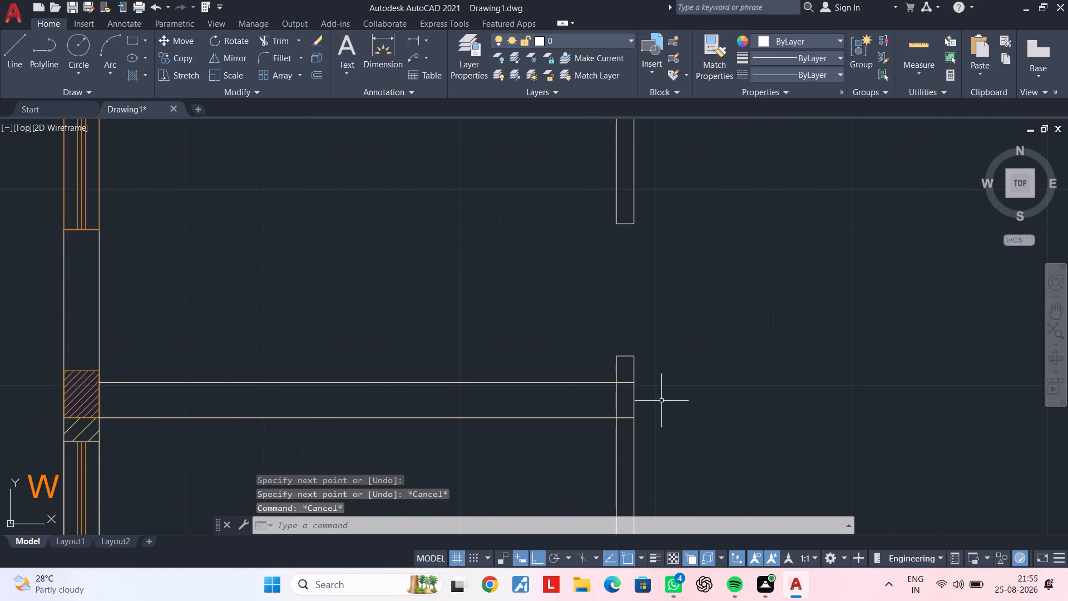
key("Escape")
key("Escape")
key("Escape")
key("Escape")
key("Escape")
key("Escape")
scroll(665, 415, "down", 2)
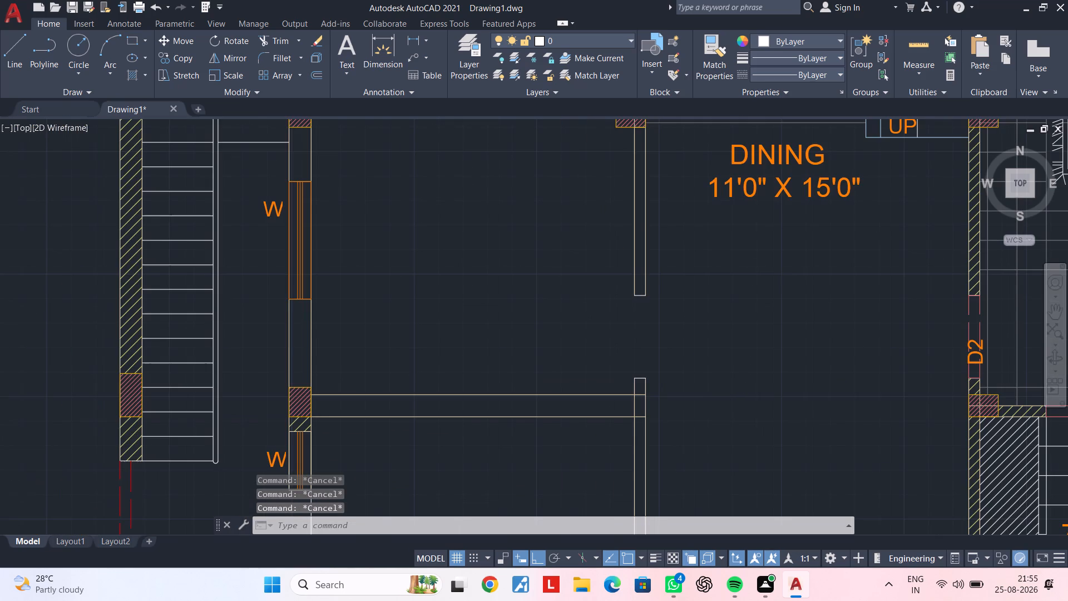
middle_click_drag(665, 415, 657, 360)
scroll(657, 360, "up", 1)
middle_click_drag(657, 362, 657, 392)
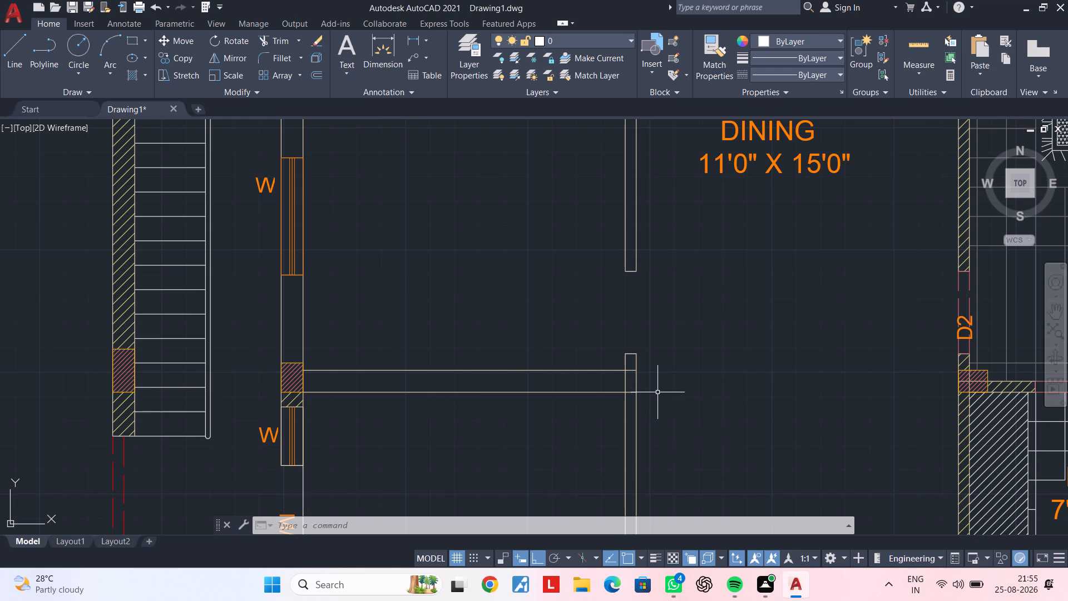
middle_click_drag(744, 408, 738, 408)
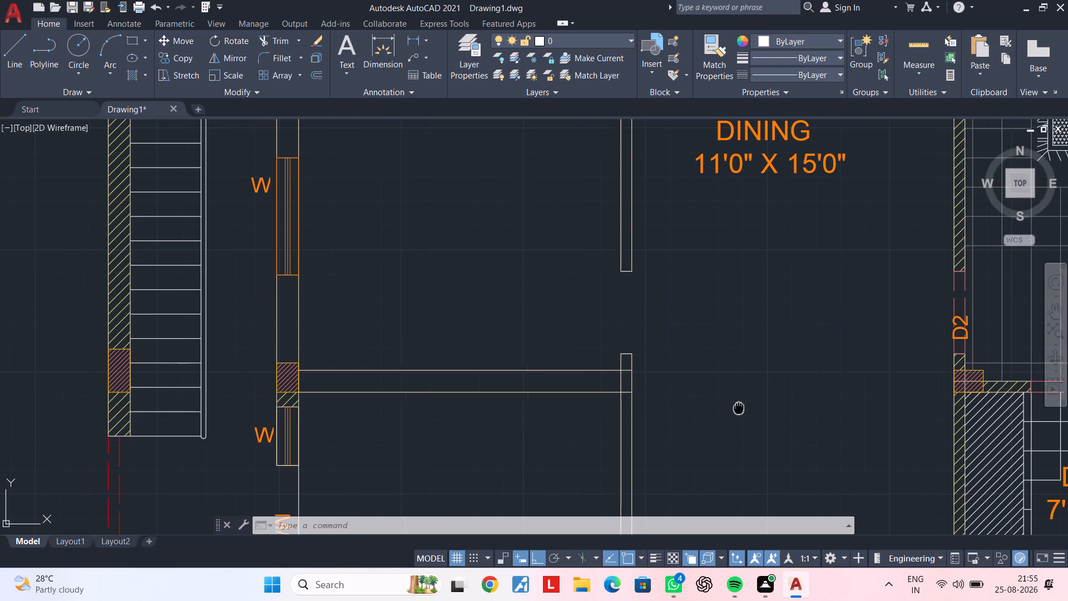
Trim the overlapping lines where the horizontal partition meets the lower vertical partition to open up the wall junction.
middle_click_drag(738, 408, 675, 407)
key("Escape")
key("t")
key("r")
key("space")
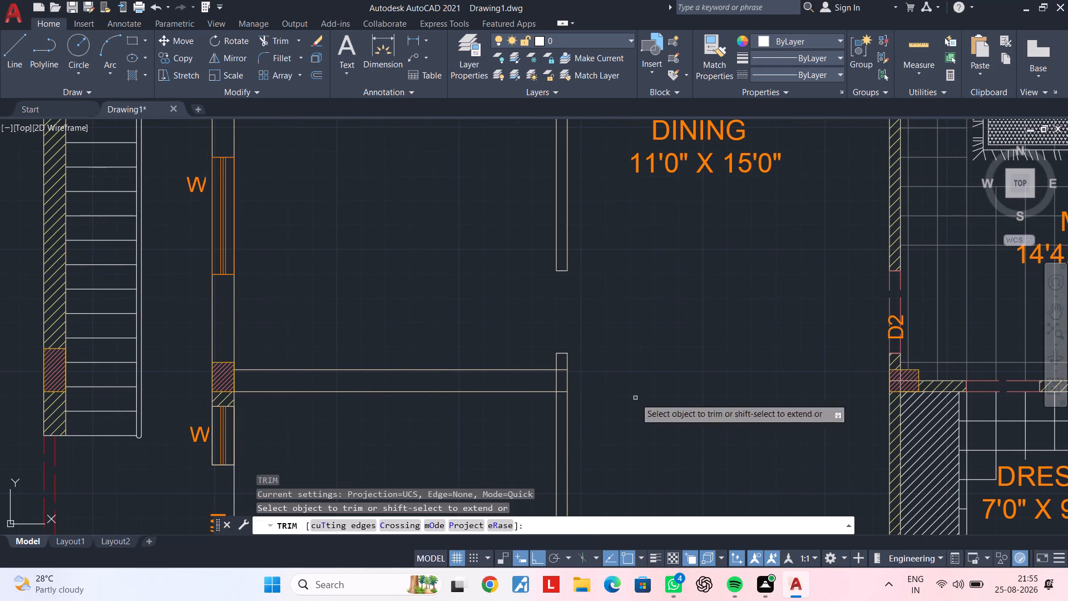
scroll(565, 371, "up", 2)
left_click(555, 364)
left_click(555, 386)
left_click(550, 389)
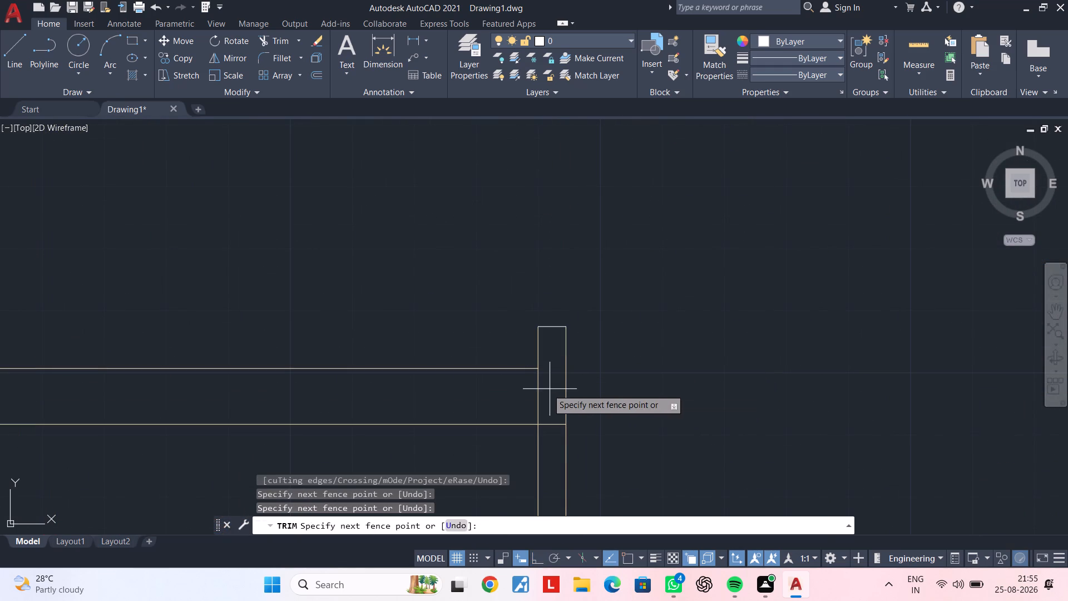
left_click(533, 390)
left_click(550, 425)
scroll(622, 408, "down", 2)
key("Escape")
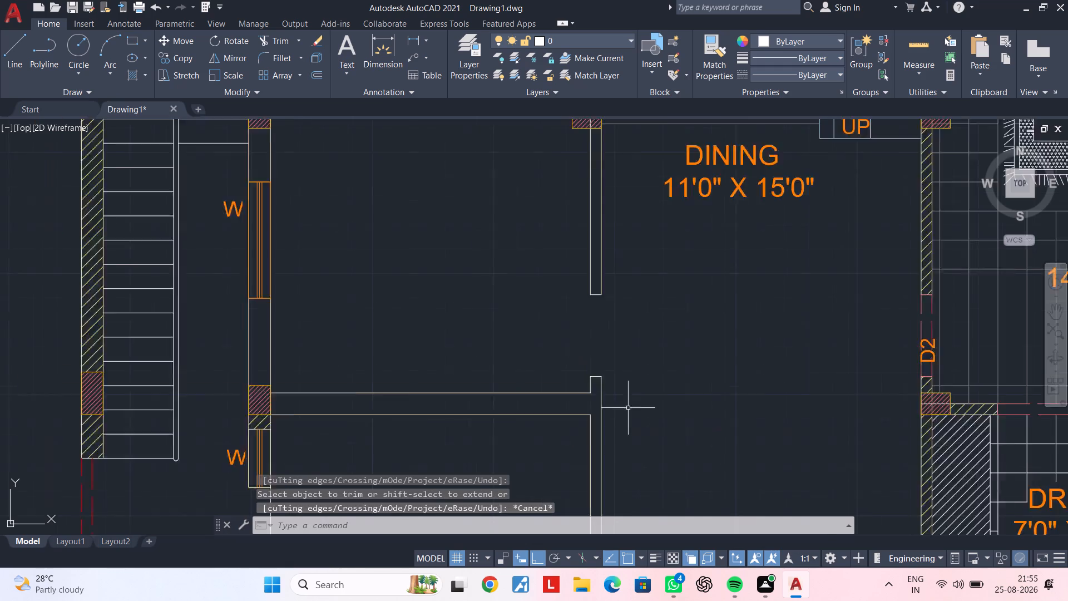
scroll(628, 408, "down", 1)
key("Escape")
key("Escape")
key("Escape")
key("Escape")
key("Escape")
key("Escape")
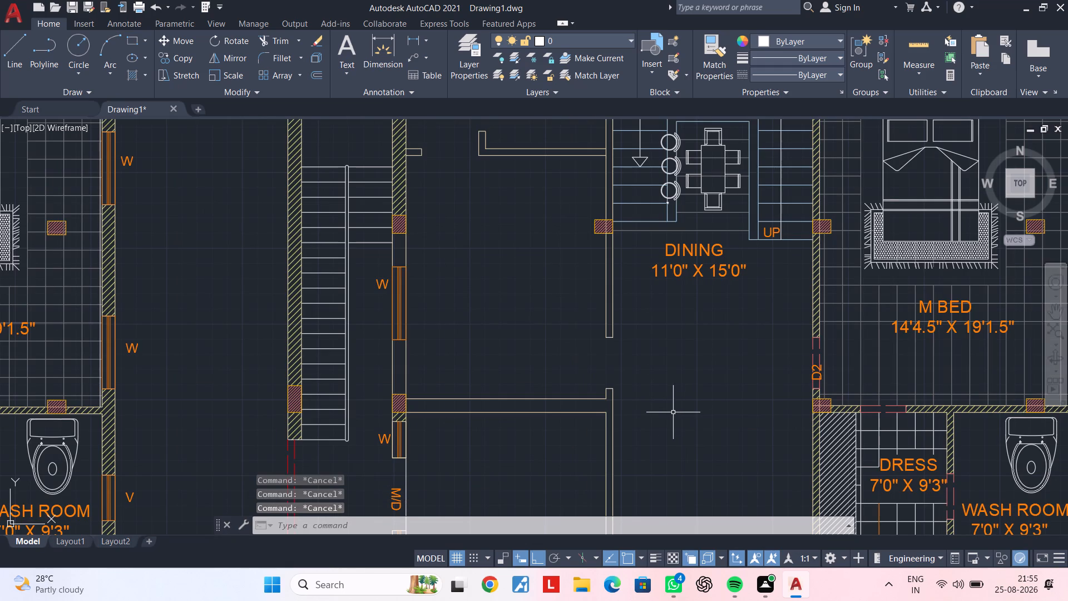
Copy the hatched column below door D2 to the partition junction, aligning its lower corner with the vertical partition's main-door-side face.
middle_click_drag(632, 412, 586, 412)
scroll(760, 407, "up", 2)
left_click(749, 381)
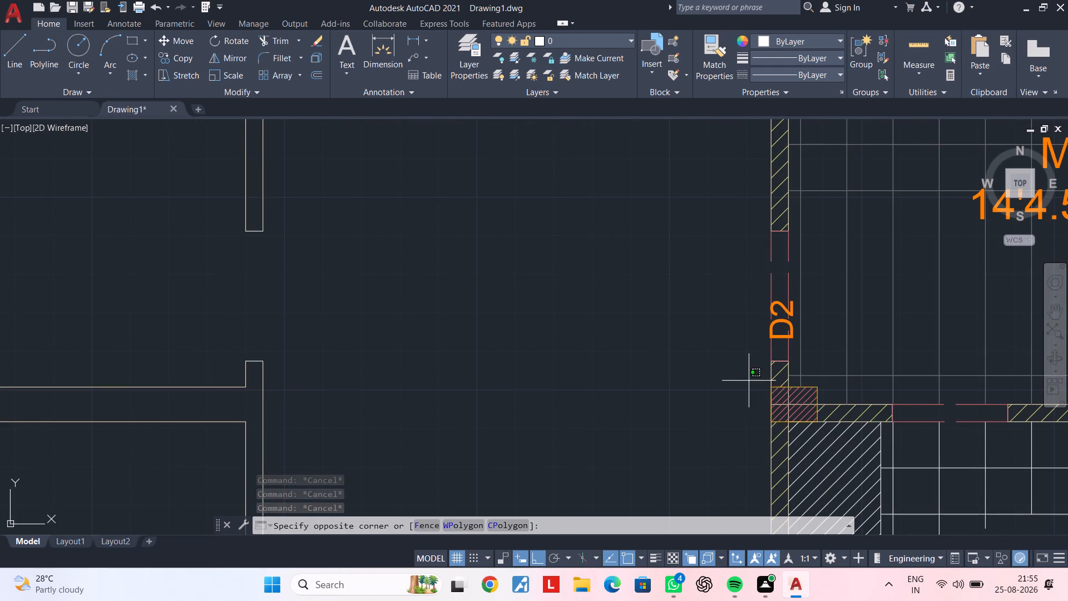
left_click(841, 430)
key("m")
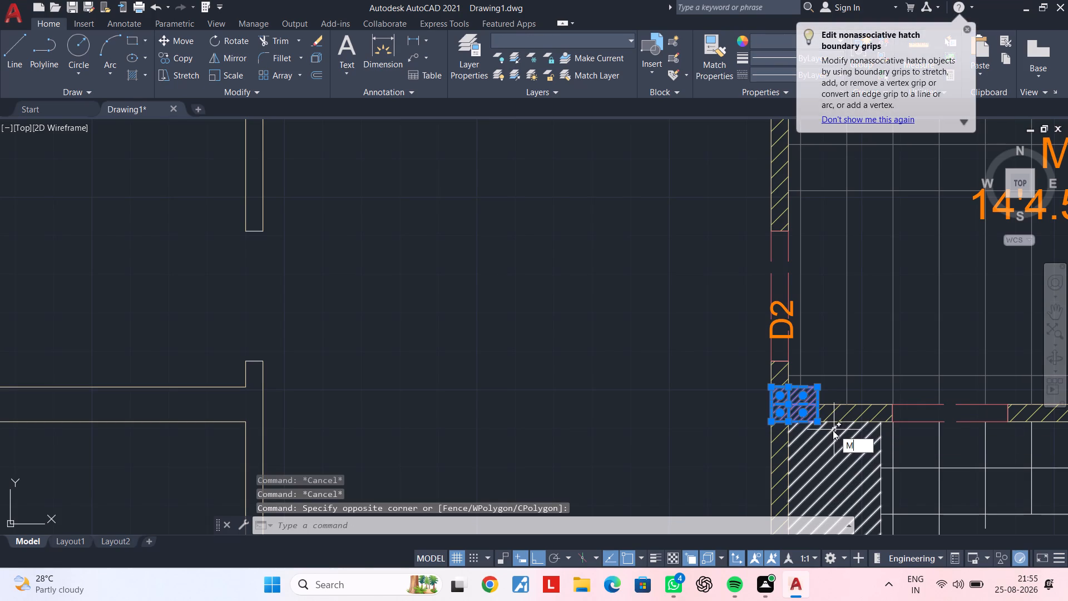
key("Escape")
key("Escape")
left_click(744, 378)
left_click(841, 433)
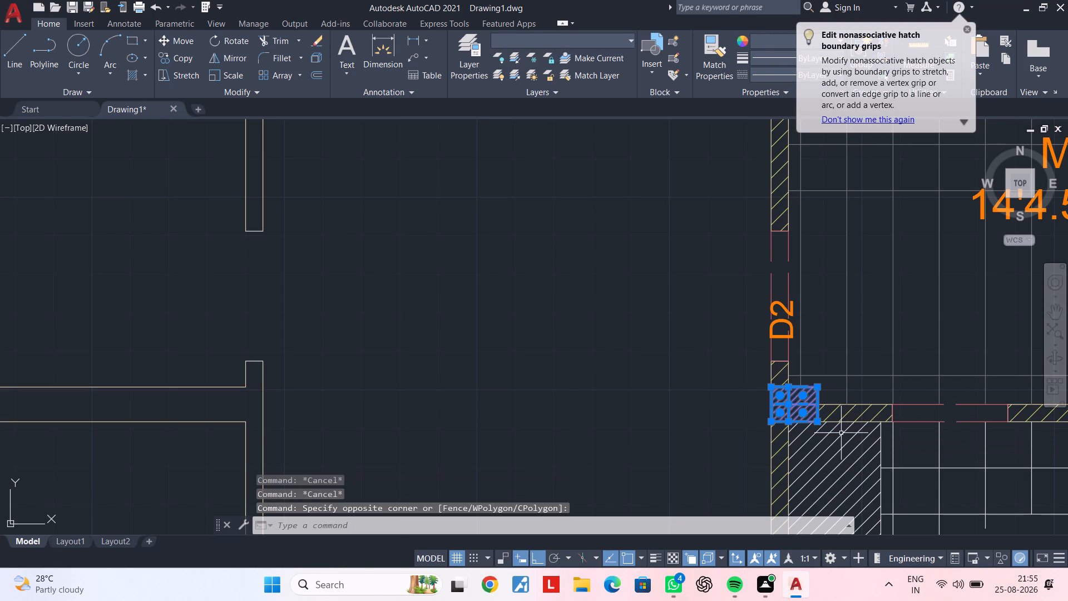
key("c")
key("o")
key("space")
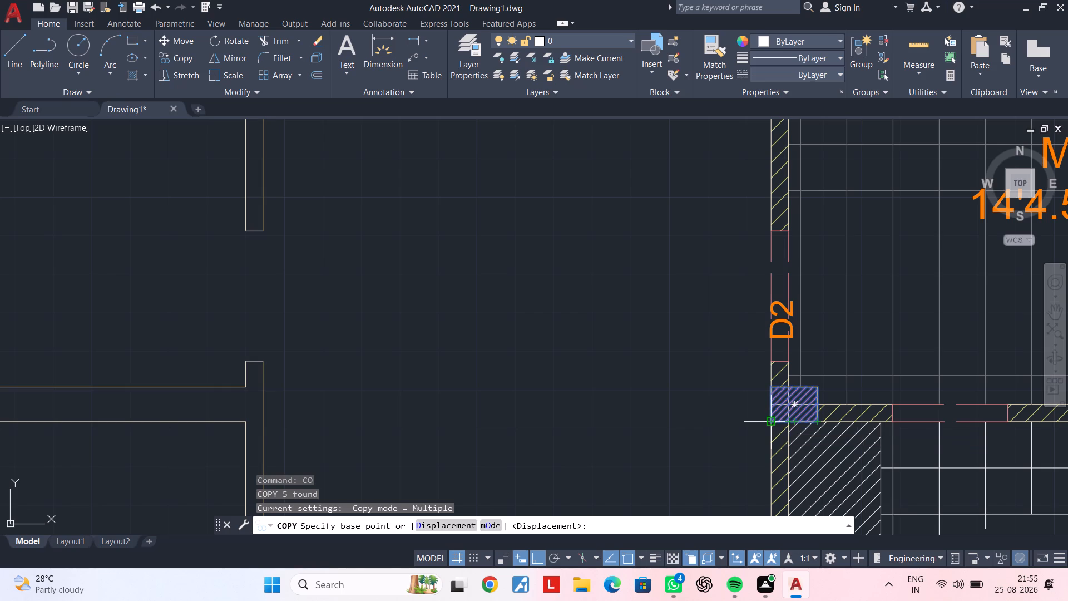
left_click(773, 421)
left_click(244, 419)
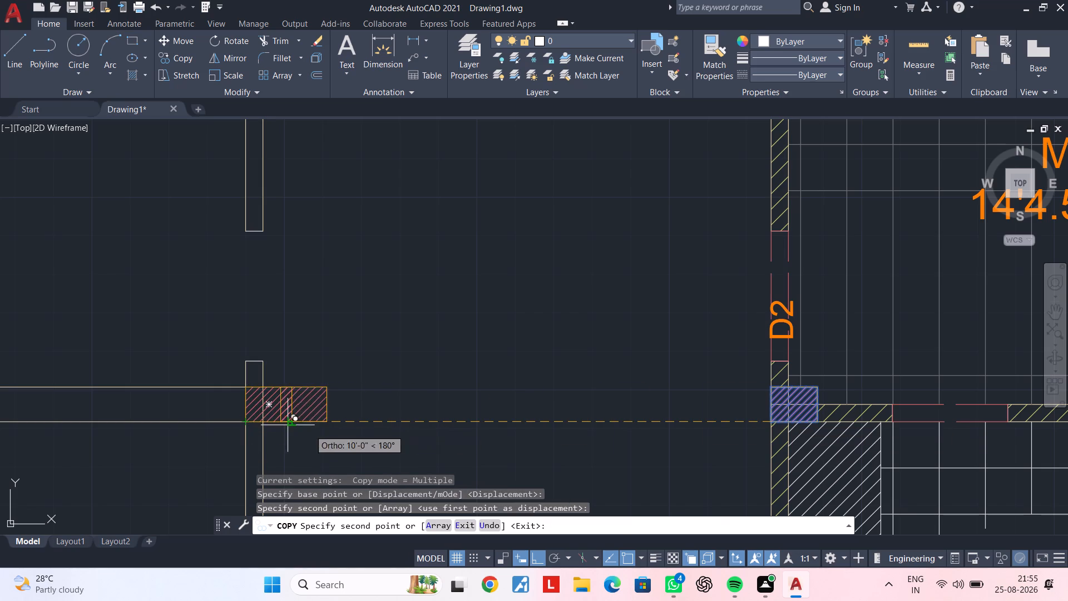
key("Escape")
key("Escape")
scroll(332, 429, "down", 1)
middle_click_drag(353, 418, 513, 352)
middle_click_drag(464, 395, 545, 356)
middle_click_drag(536, 356, 577, 333)
key("Escape")
key("Escape")
key("Escape")
key("Escape")
key("Escape")
key("Escape")
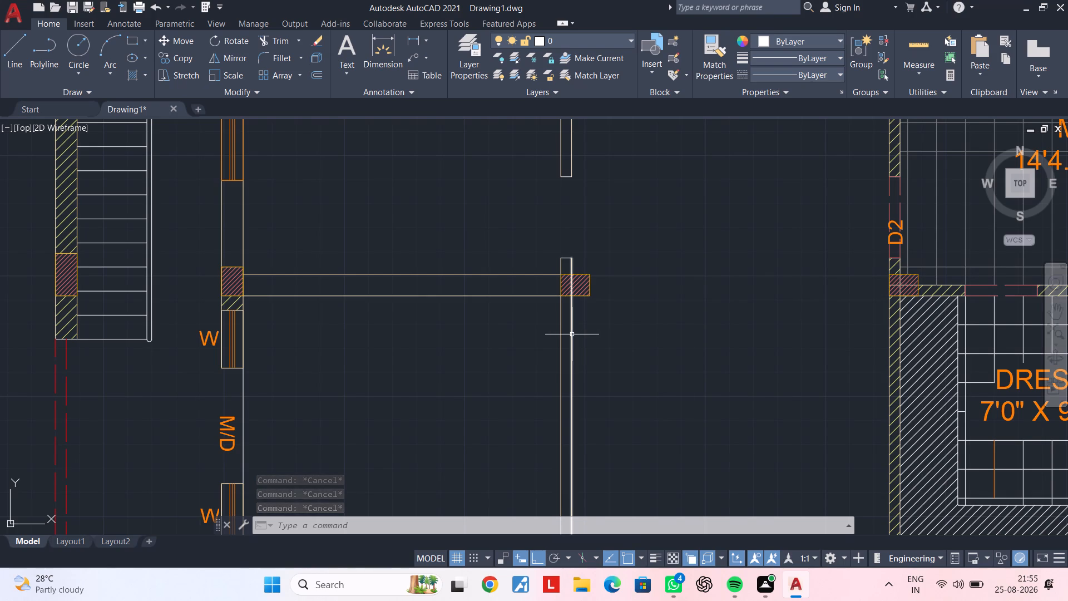
key("Escape")
key("Escape")
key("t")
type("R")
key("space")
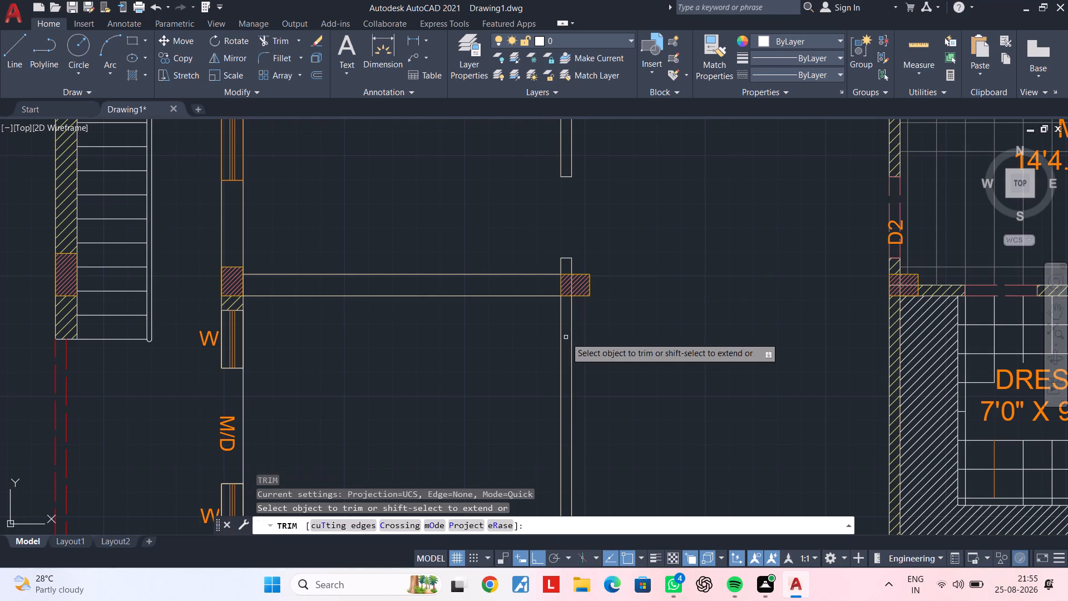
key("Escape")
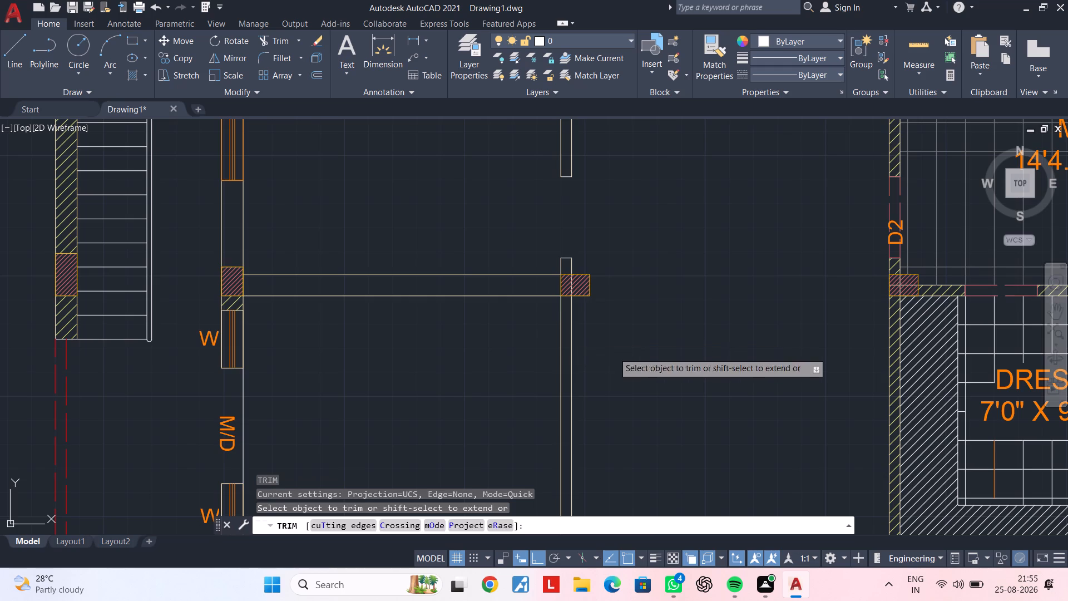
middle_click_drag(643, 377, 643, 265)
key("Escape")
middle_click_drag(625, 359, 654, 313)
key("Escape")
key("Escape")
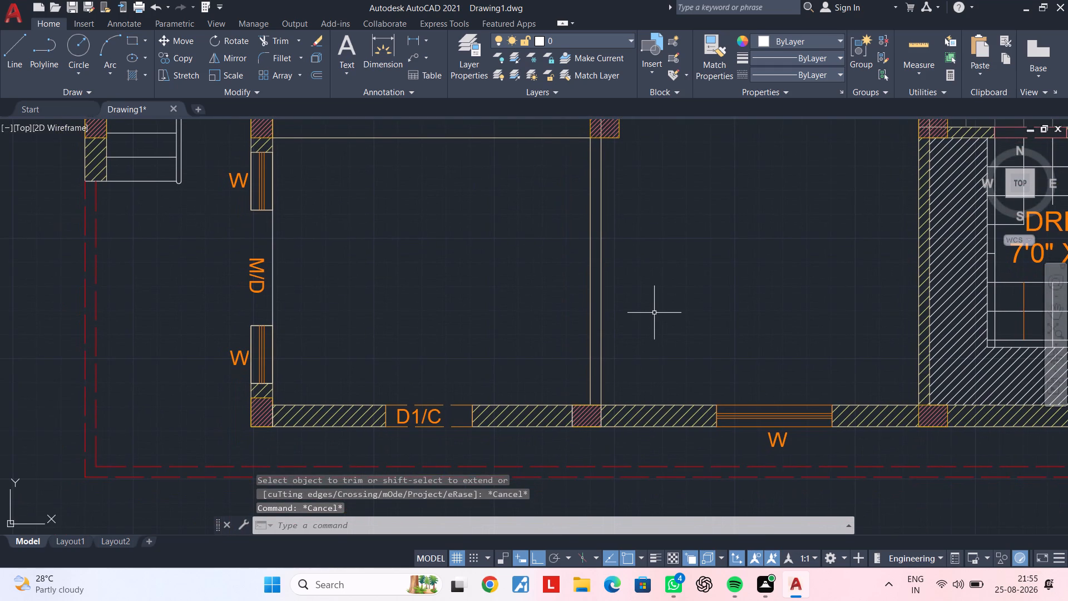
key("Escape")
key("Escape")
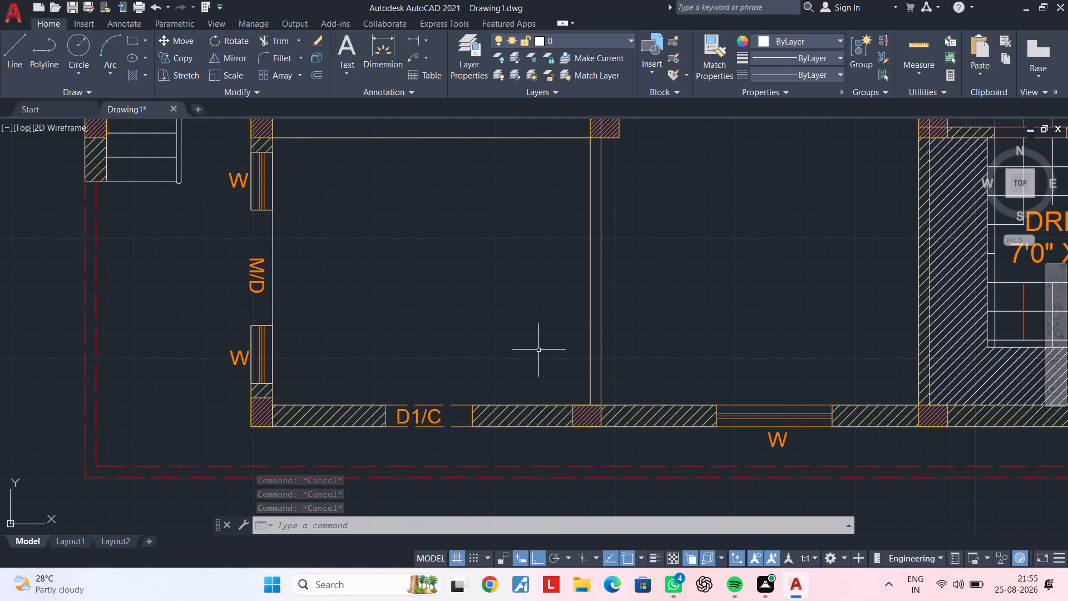
Draw a vertical construction line through the lower outer corner of the column beside the dining area.
middle_click_drag(584, 351, 549, 451)
scroll(605, 390, "down", 1)
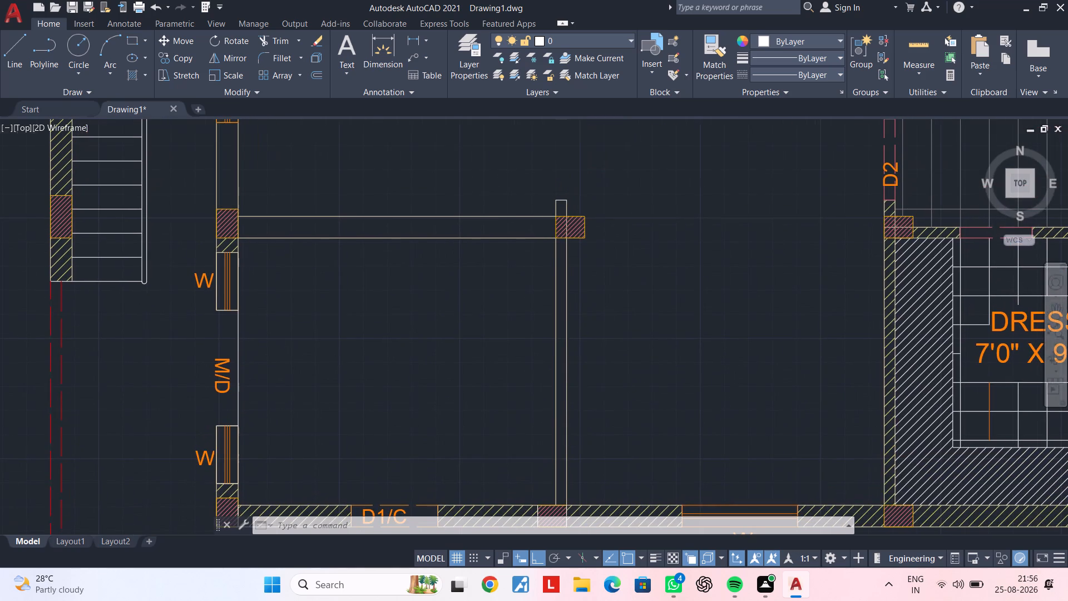
middle_click_drag(605, 390, 616, 452)
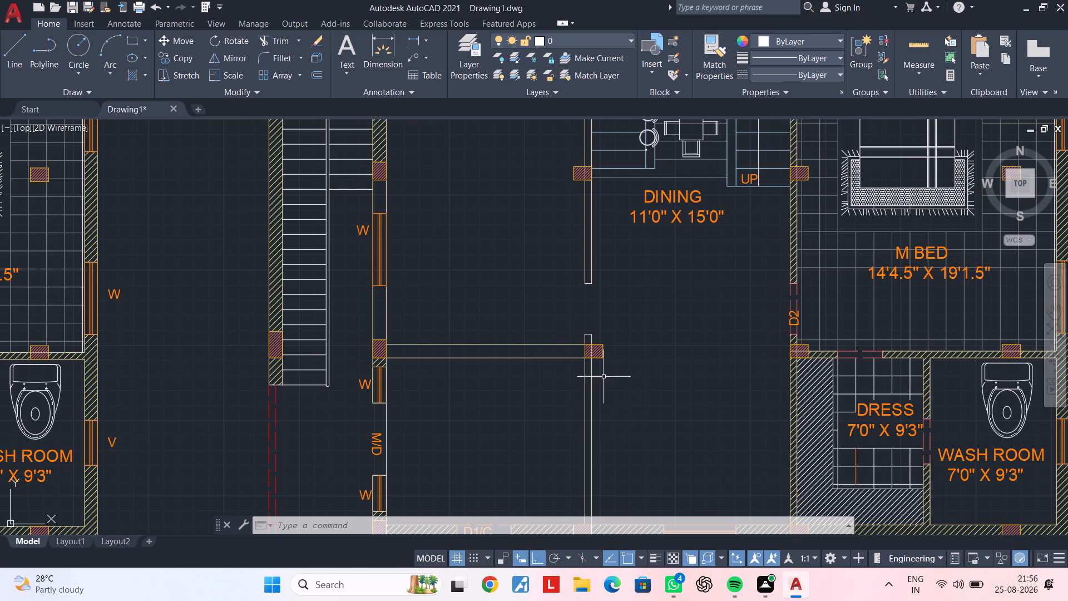
scroll(604, 373, "up", 3)
middle_click_drag(616, 406, 631, 521)
scroll(647, 446, "down", 2)
middle_click_drag(647, 446, 630, 462)
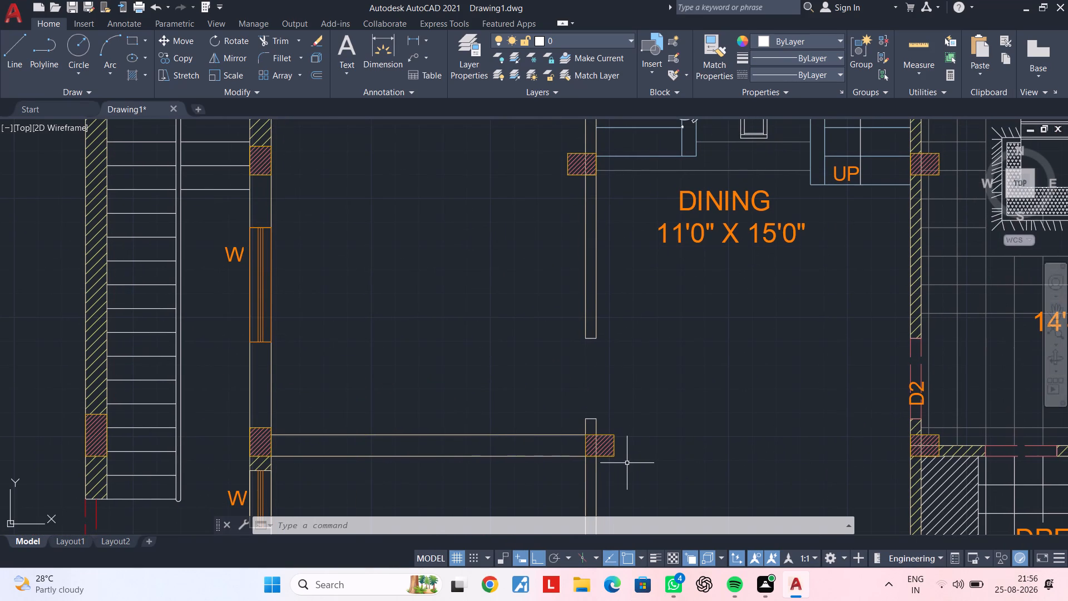
key("x")
key("l")
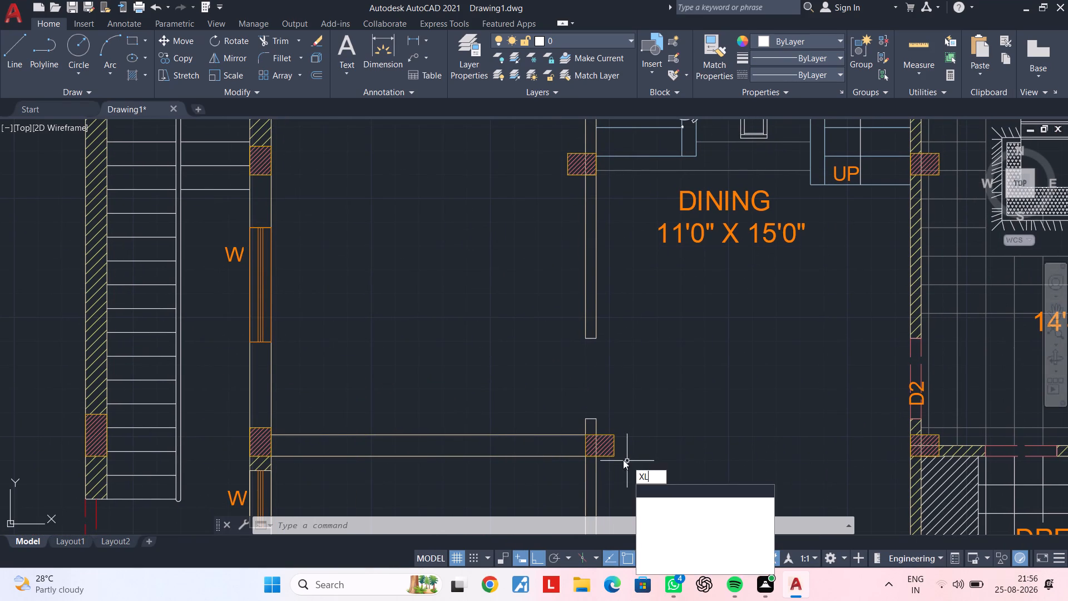
key("space")
type("V")
key("space")
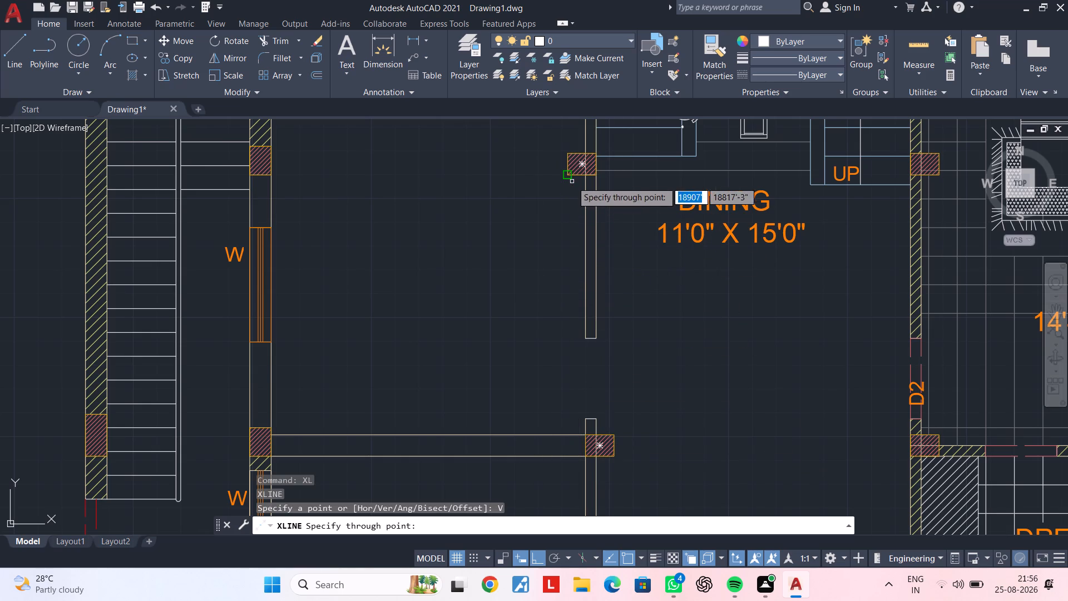
left_click(569, 174)
key("Escape")
key("Escape")
key("Escape")
key("Escape")
key("Escape")
key("Escape")
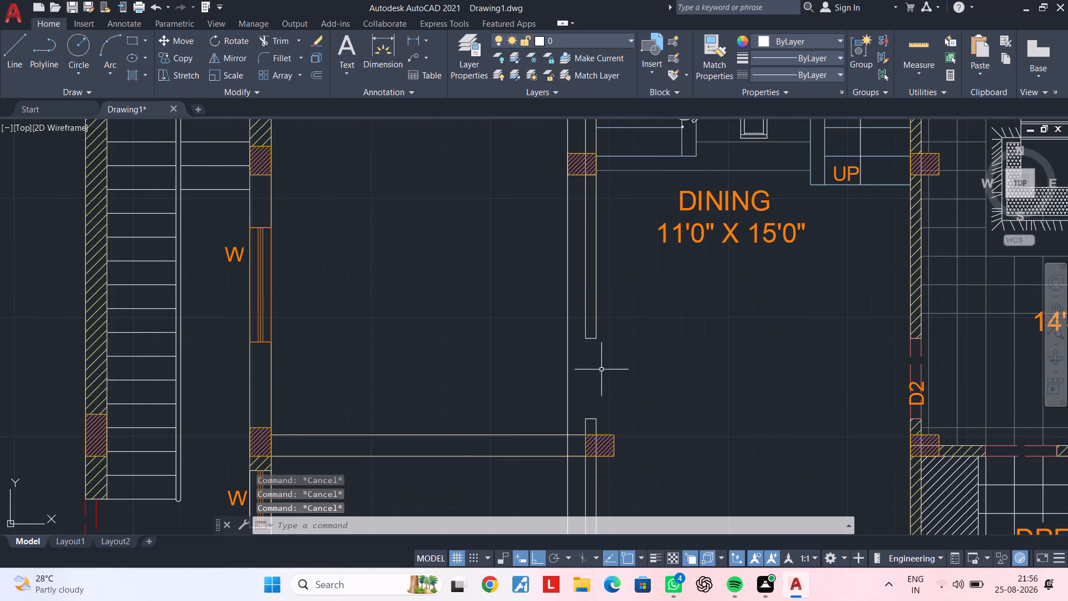
key("Escape")
key("Escape")
middle_click_drag(627, 378, 634, 352)
key("Escape")
key("Escape")
key("Escape")
key("Escape")
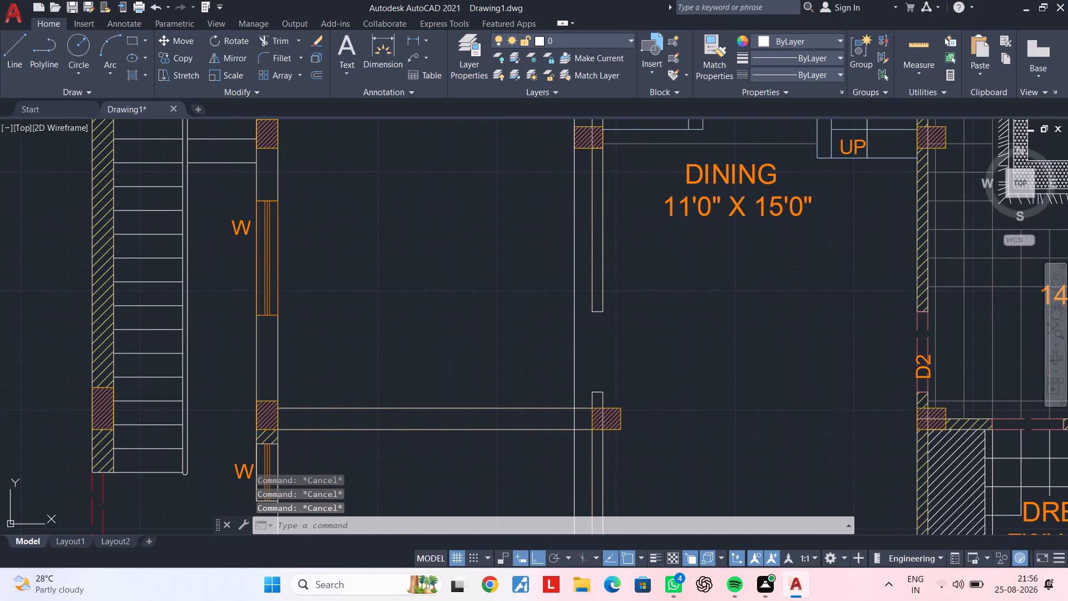
Move the copied junction column horizontally so its main-door-side edge aligns with the vertical construction line.
middle_click_drag(629, 436, 647, 405)
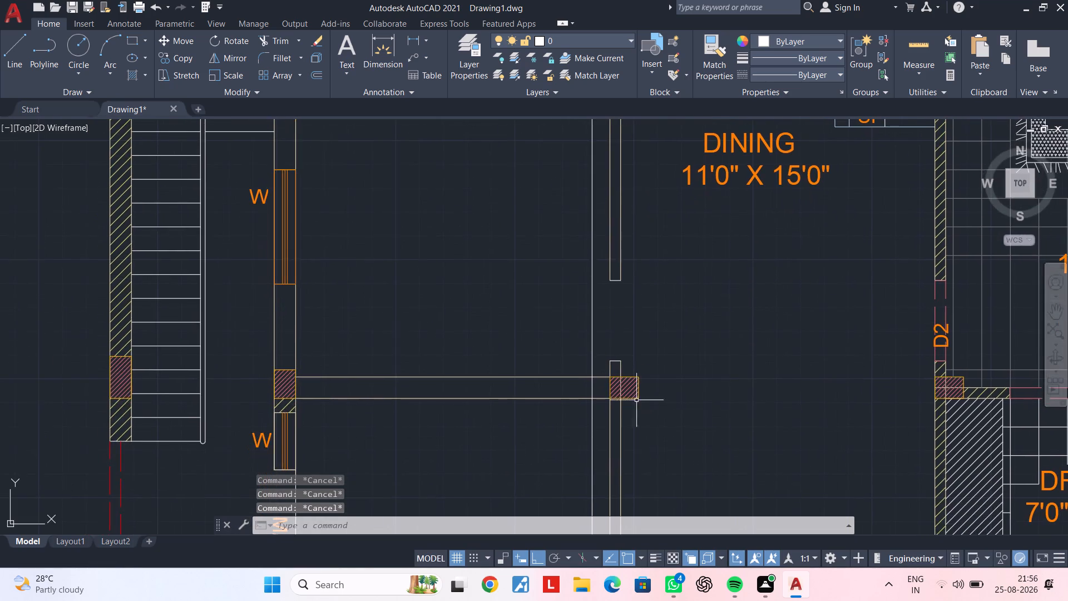
scroll(628, 392, "up", 2)
left_click_drag(565, 337, 567, 343)
left_click(698, 445)
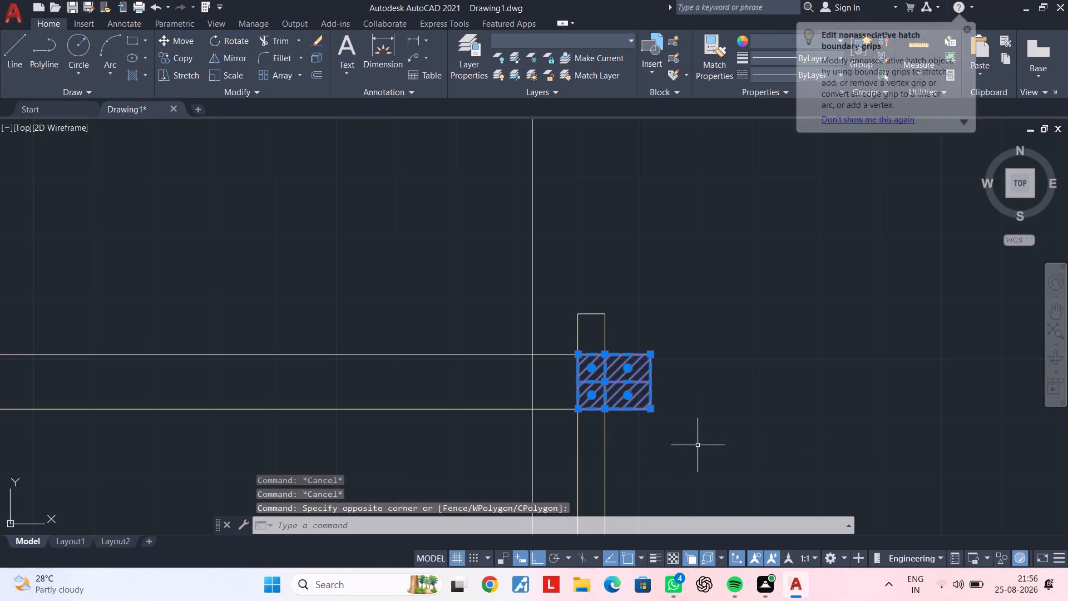
type("M")
key("space")
left_click(581, 411)
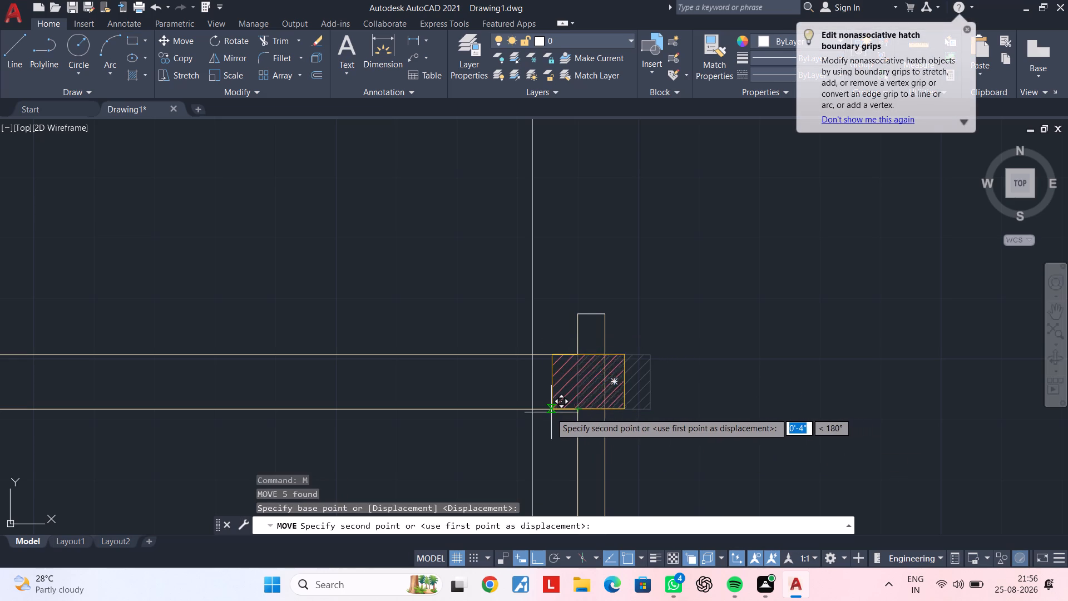
left_click(534, 411)
key("Escape")
key("Escape")
scroll(651, 411, "down", 1)
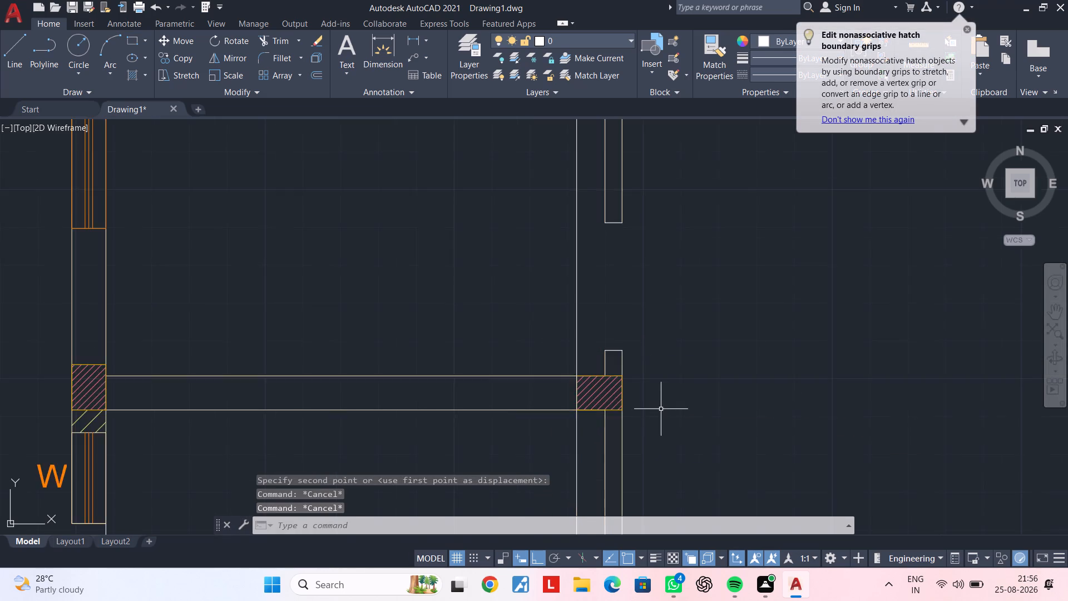
middle_click_drag(665, 409, 725, 372)
key("Escape")
key("Escape")
key("Escape")
key("Escape")
key("Escape")
key("Escape")
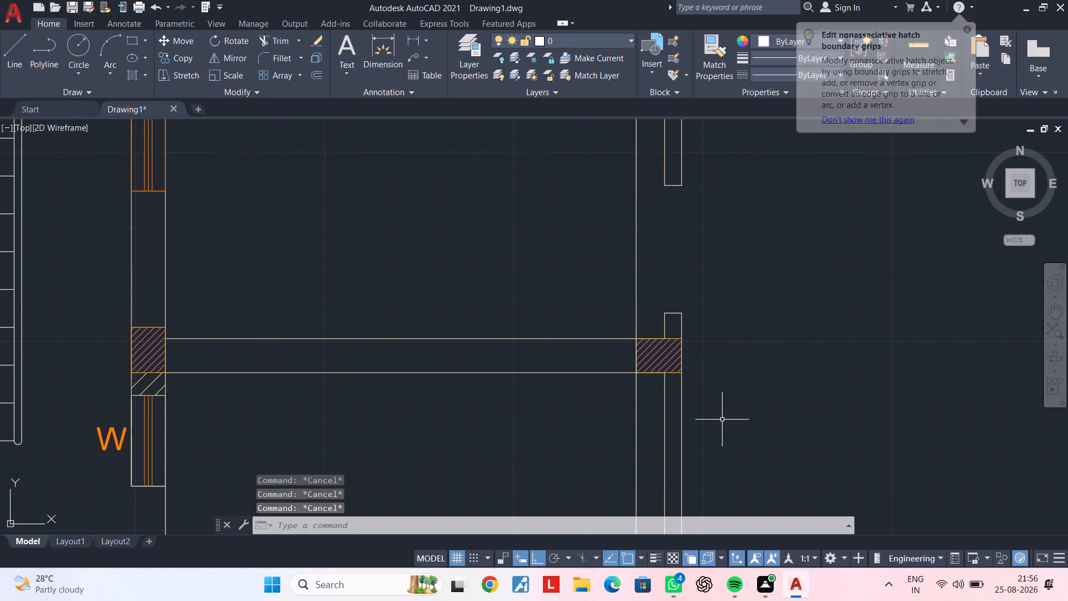
Delete the vertical construction line used to align the columns.
scroll(722, 420, "down", 1)
middle_click_drag(722, 421, 702, 465)
key("Escape")
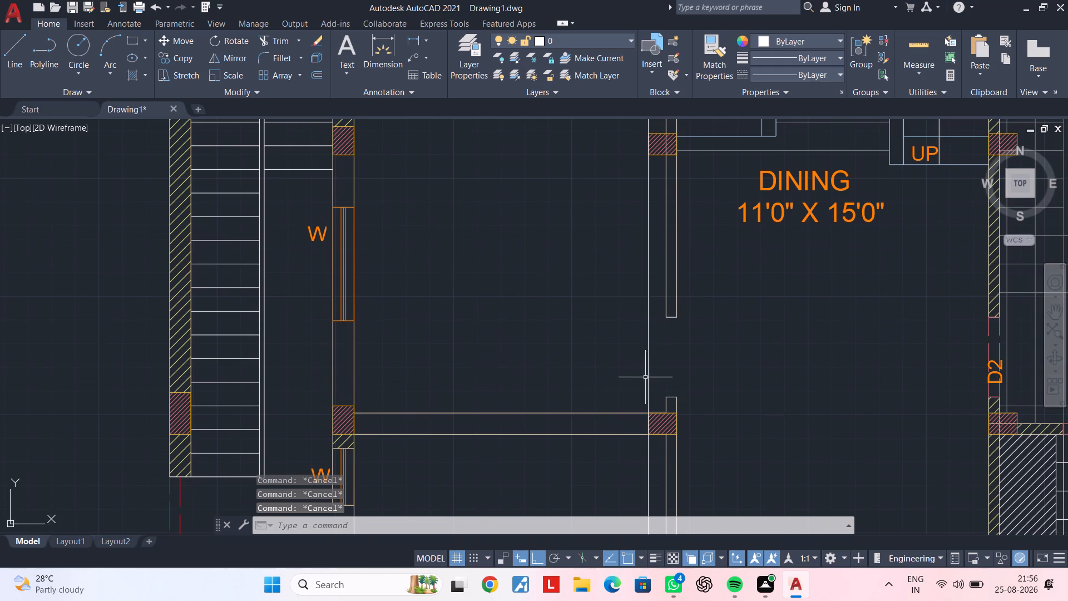
left_click(648, 375)
key("Delete")
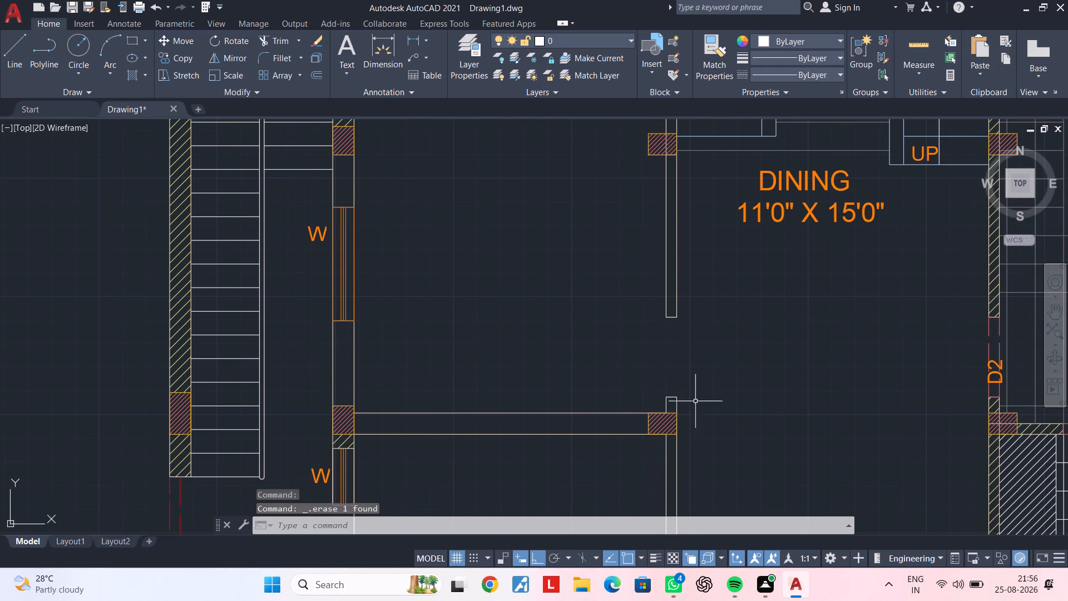
middle_click_drag(704, 406, 694, 341)
key("Escape")
key("Escape")
key("Escape")
key("Escape")
key("Escape")
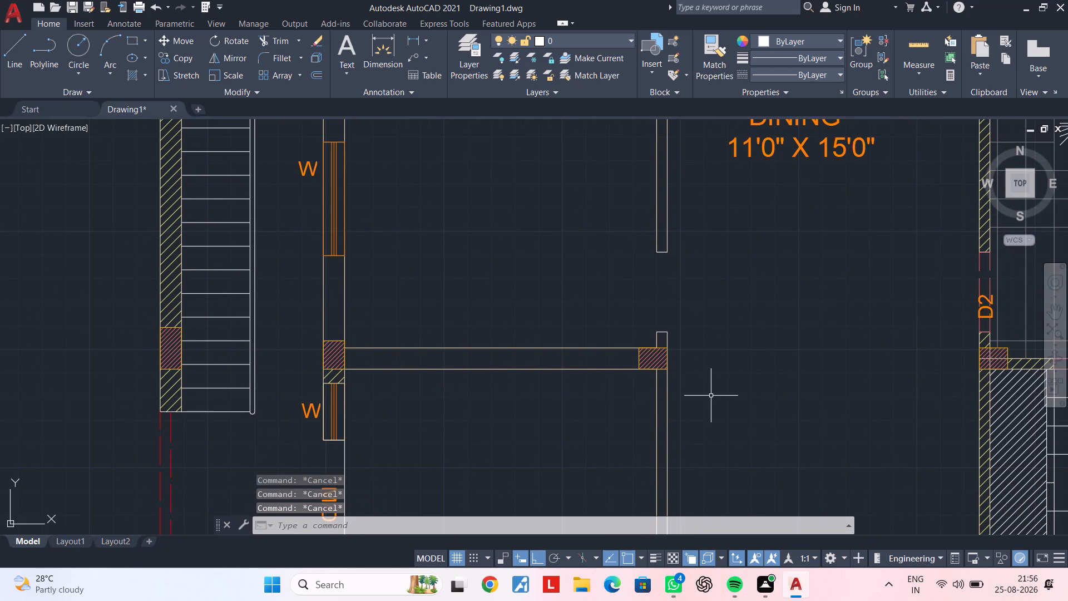
Trim away the lower vertical partition's outer face line between the junction column and the bottom wall.
middle_click_drag(710, 398, 739, 378)
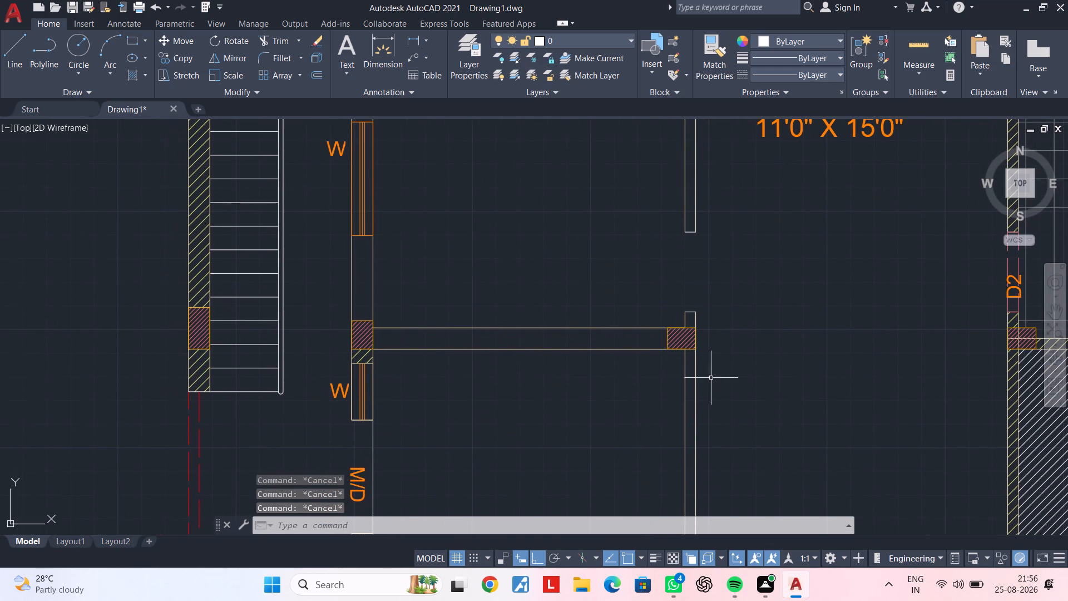
key("Escape")
type("TR")
key("space")
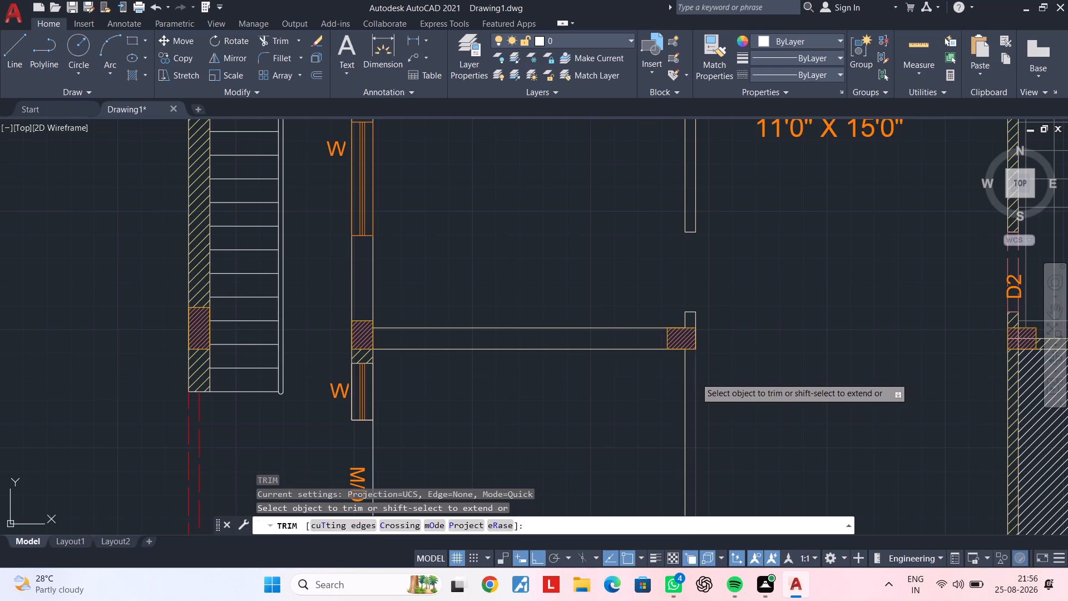
left_click(695, 377)
middle_click_drag(722, 405, 721, 264)
scroll(717, 329, "down", 1)
middle_click_drag(717, 329, 726, 337)
key("Escape")
key("Escape")
middle_click_drag(716, 329, 719, 368)
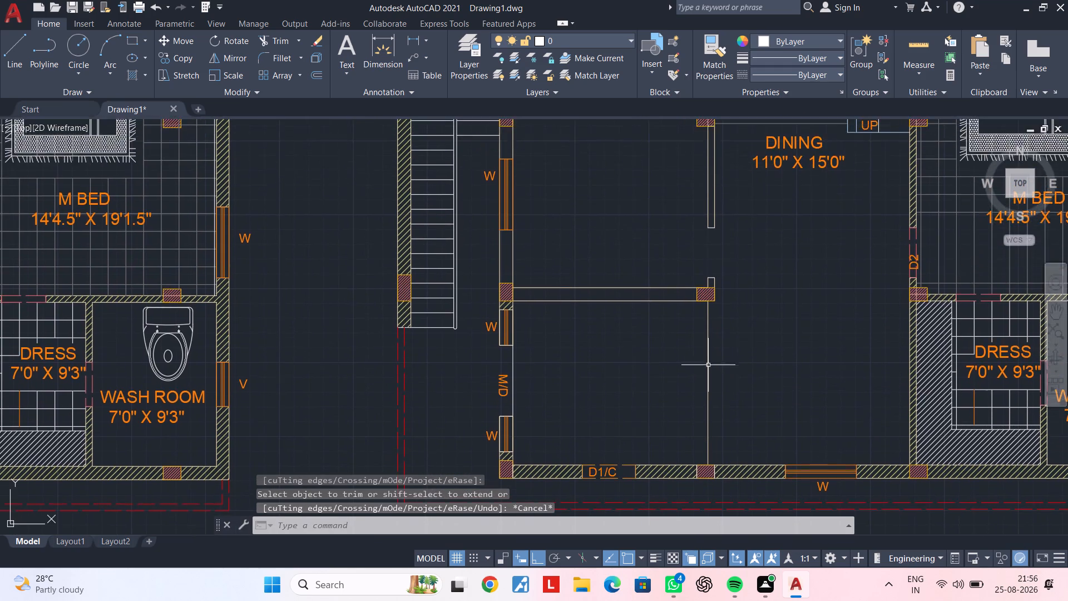
Offset the remaining vertical partition line below the junction column 9" towards the main door side.
scroll(703, 359, "up", 2)
middle_click_drag(698, 356, 709, 353)
key("Escape")
key("Escape")
type("OF 9\"")
key("Return")
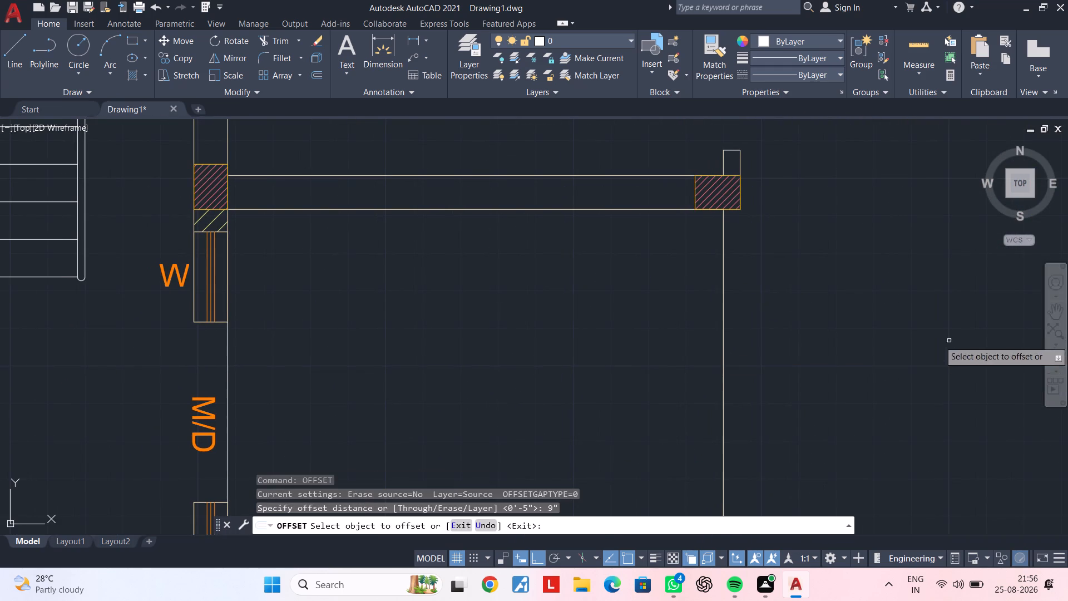
left_click(723, 306)
left_click(693, 306)
key("Escape")
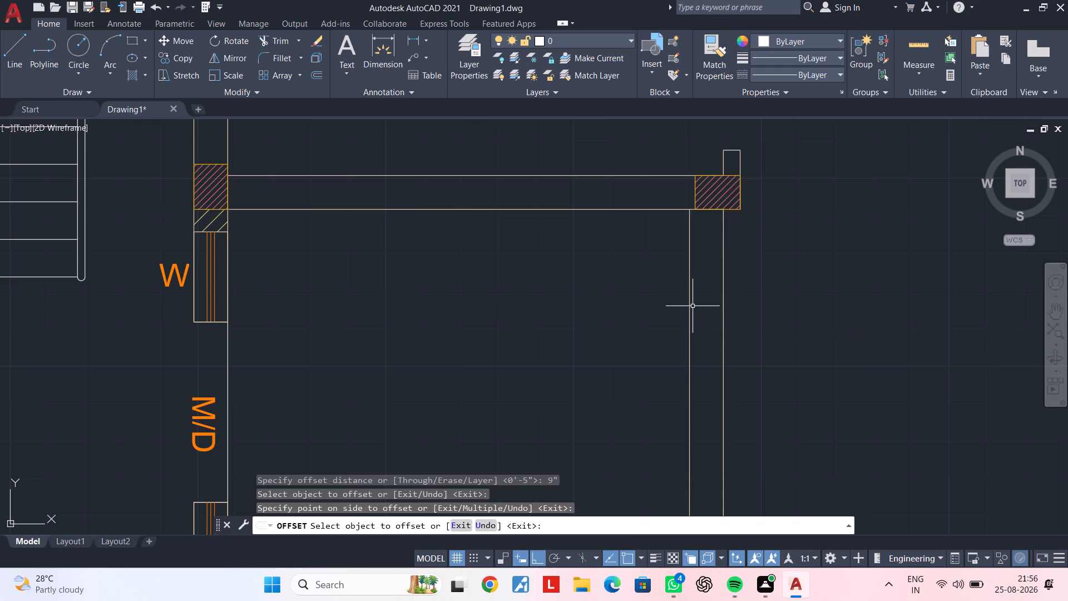
key("Escape")
key("Escape")
key("Escape")
key("Escape")
key("Escape")
key("Escape")
key("Escape")
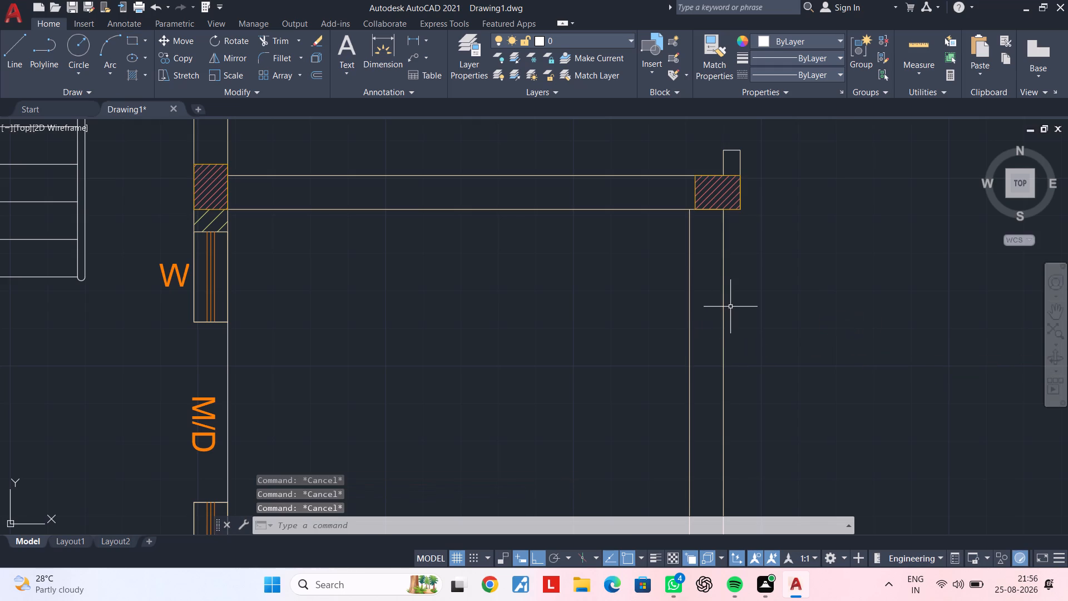
Trim the bottom wall's face lines between the D1/C opening and the column below the vertical partition, and delete the hatch there.
middle_click_drag(728, 304, 666, 234)
scroll(670, 268, "down", 1)
middle_click_drag(674, 282, 674, 214)
key("Escape")
scroll(722, 299, "down", 1)
key("Escape")
middle_click_drag(722, 292, 723, 269)
key("Escape")
key("Escape")
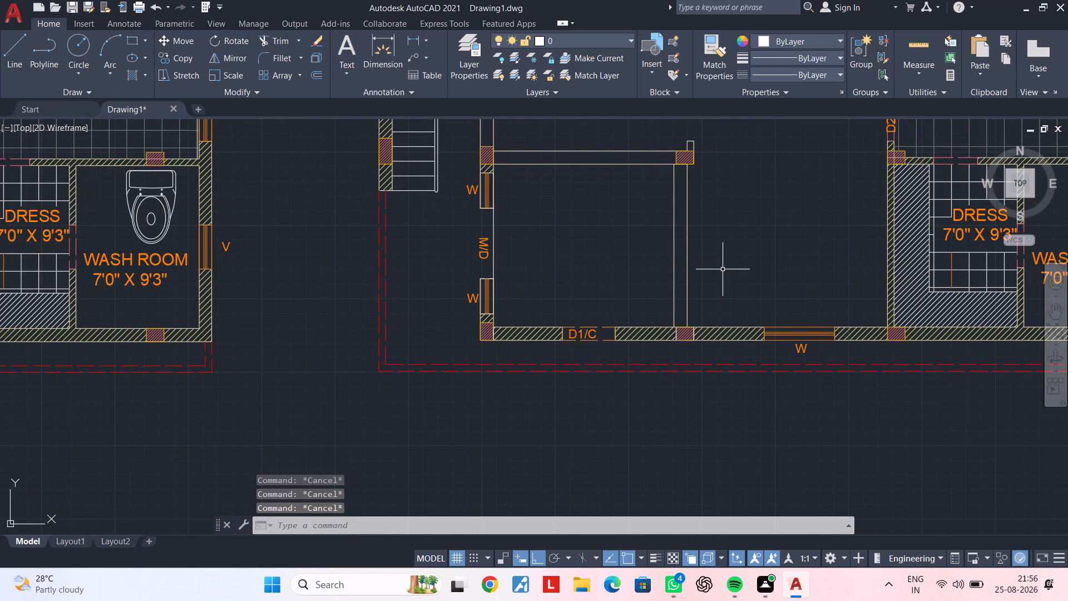
scroll(700, 331, "up", 2)
middle_click_drag(691, 344, 699, 339)
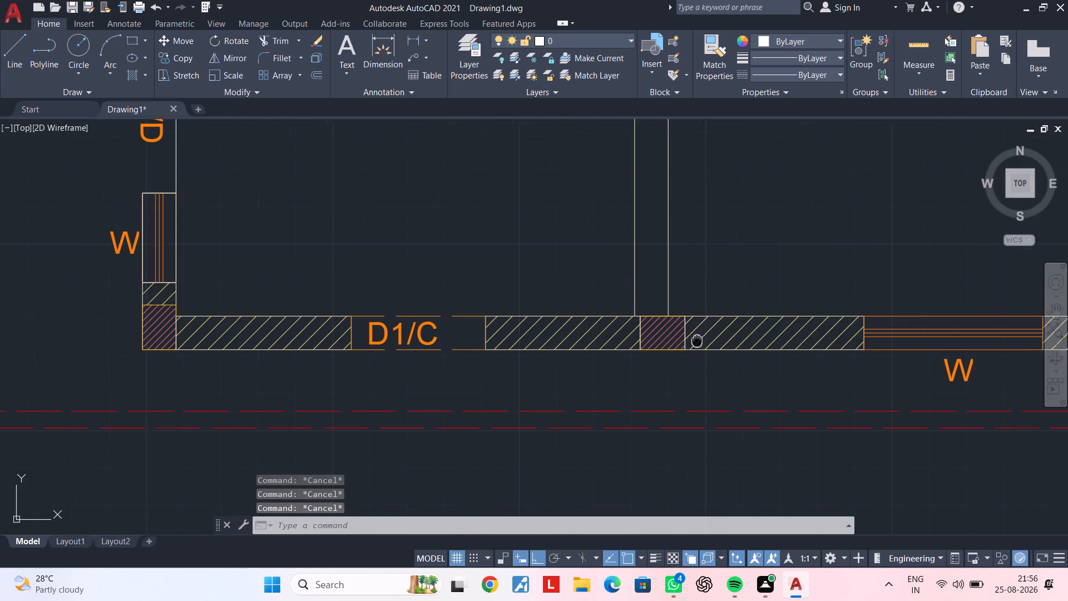
middle_click_drag(699, 339, 730, 331)
key("Escape")
middle_click_drag(589, 347, 672, 331)
left_click(662, 341)
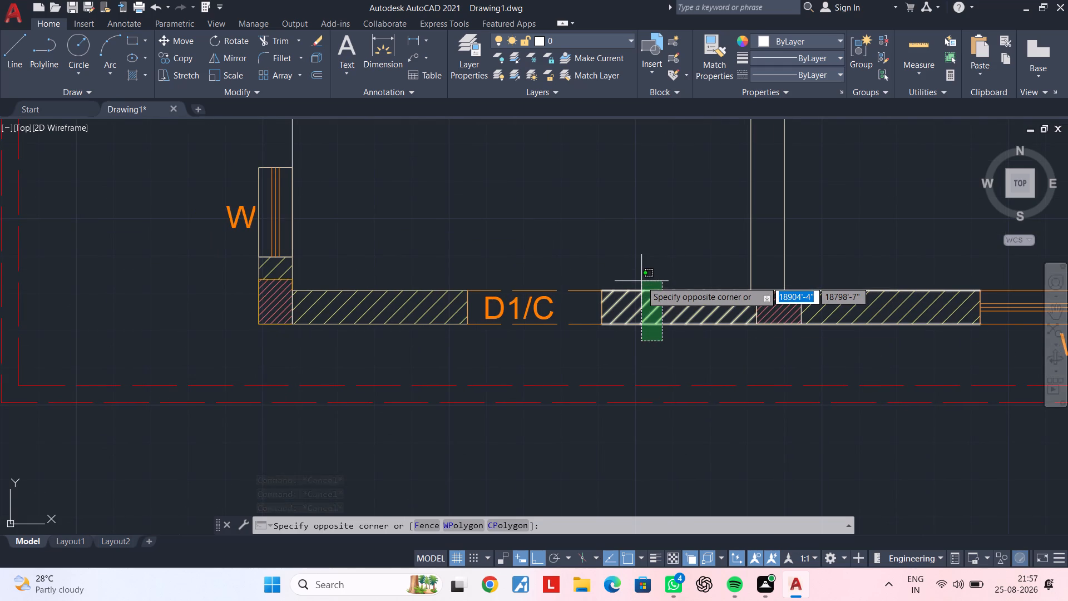
key("Escape")
key("Escape")
key("Escape")
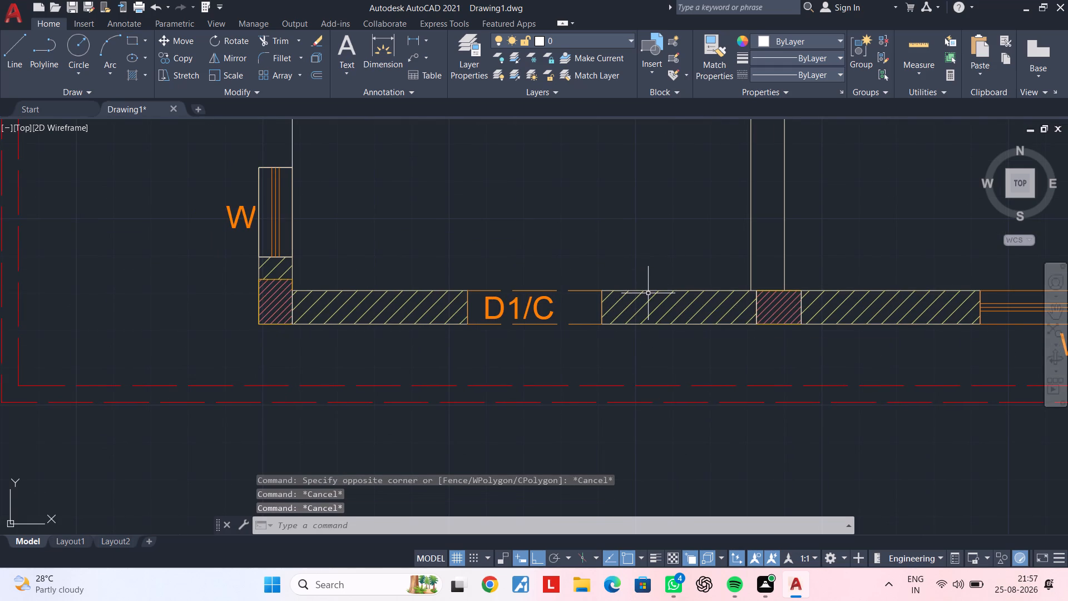
key("t")
type("R")
key("space")
left_click(685, 337)
left_click(657, 273)
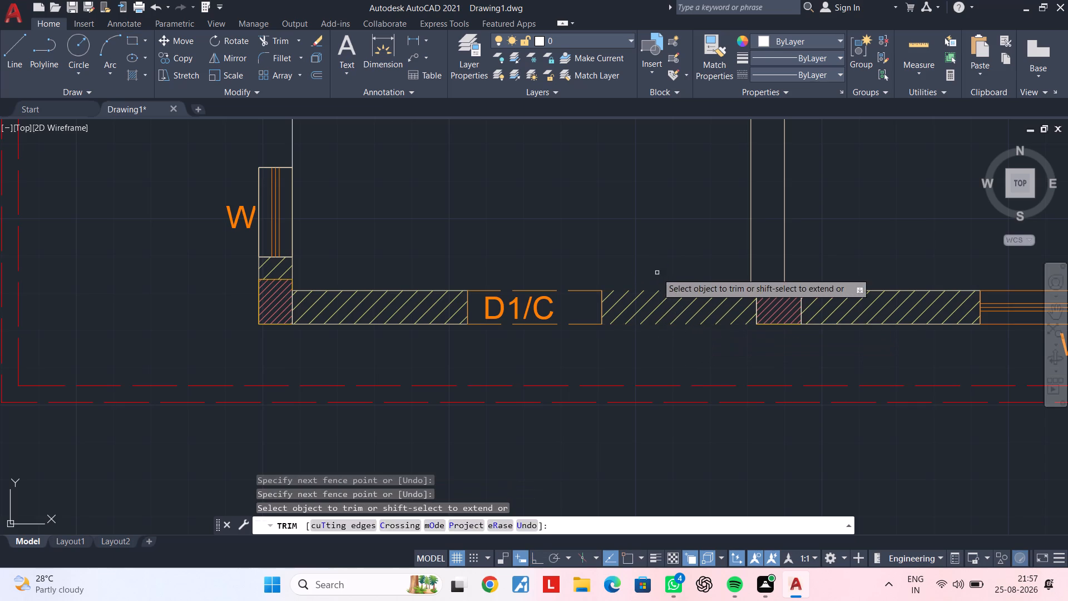
left_click(661, 305)
key("Escape")
key("Escape")
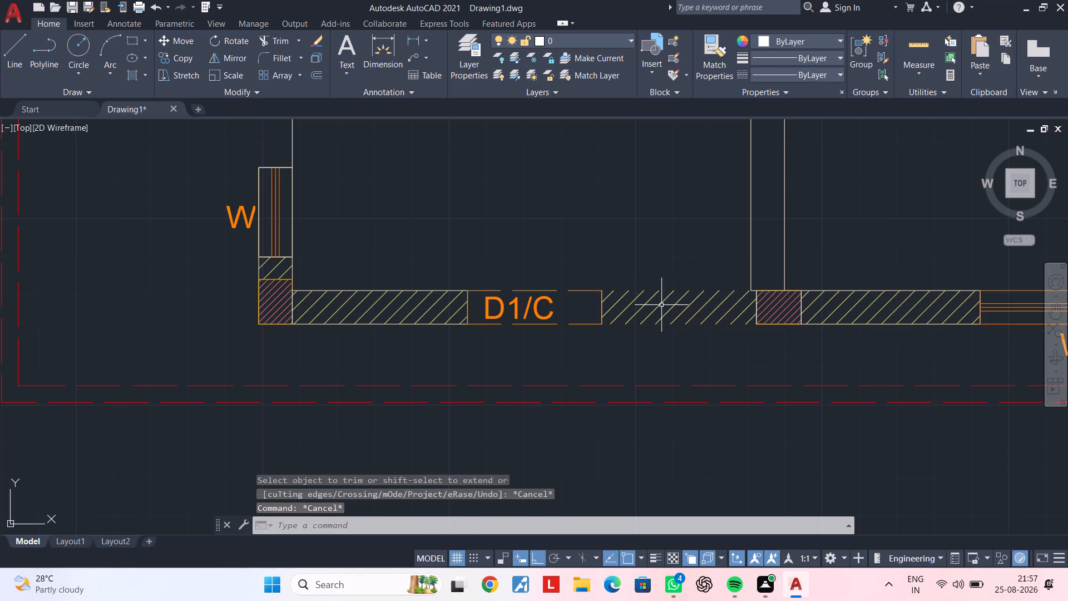
left_click(661, 305)
key("Delete")
Delete the D1/C opening and the adjoining hatched stretch of bottom wall up to the corner column.
middle_click_drag(640, 304, 684, 306)
key("Escape")
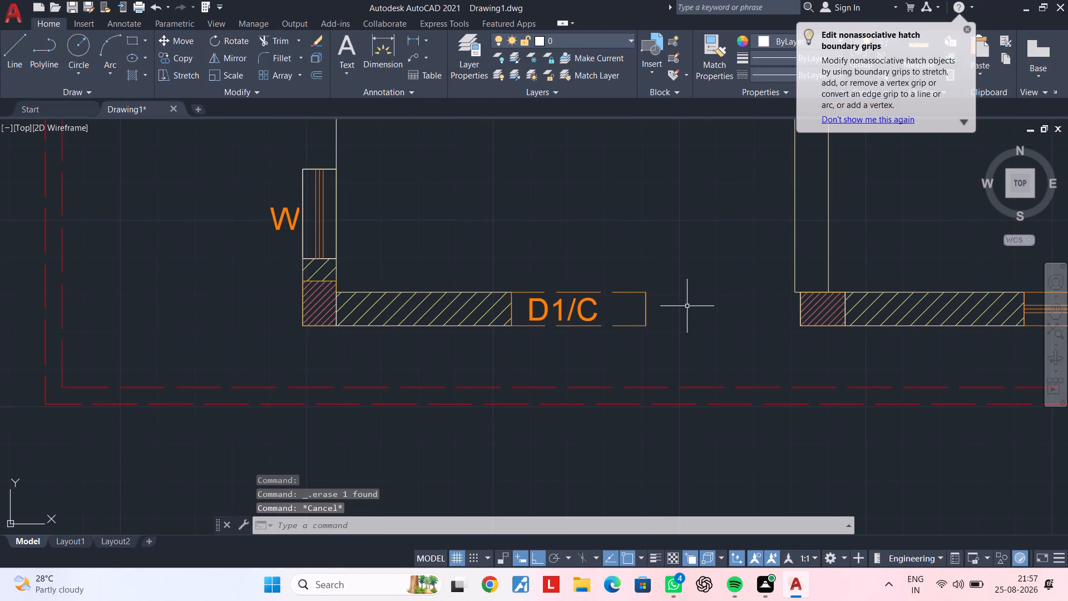
key("Escape")
key("Escape")
left_click_drag(684, 248, 667, 268)
left_click(472, 352)
key("Delete")
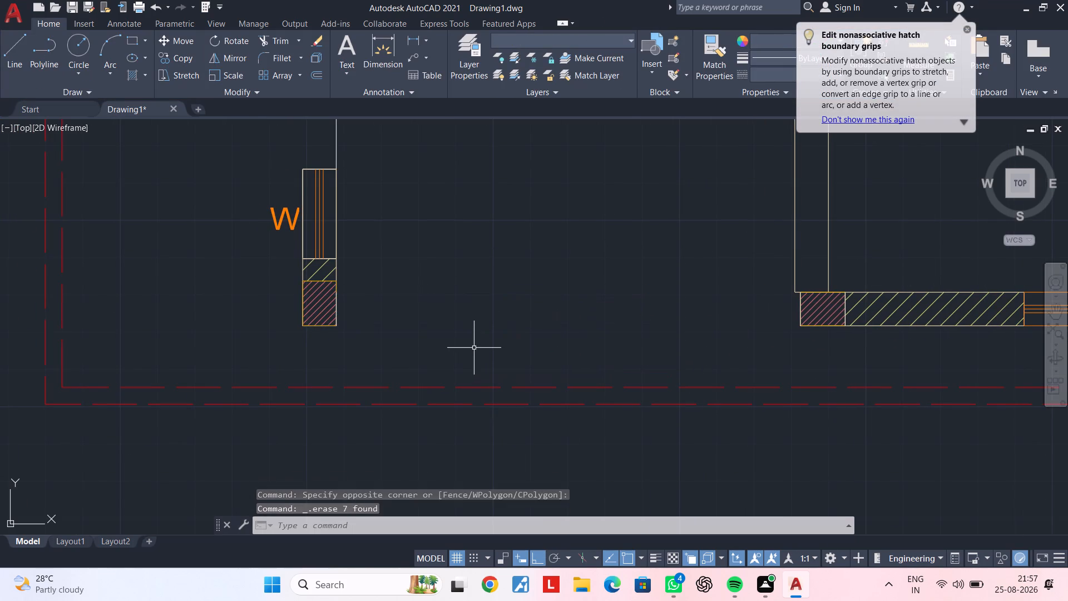
Trim away the lines of the window between the M/D main door and the column at the horizontal partition.
scroll(474, 343, "down", 3)
middle_click_drag(477, 340, 513, 386)
middle_click_drag(513, 338, 528, 363)
scroll(523, 338, "up", 2)
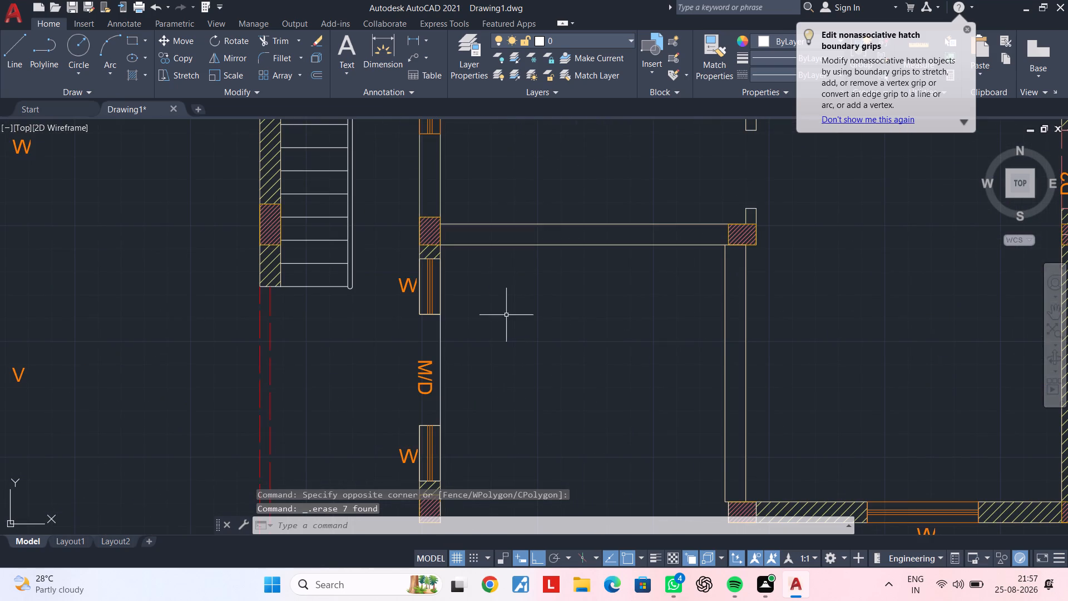
left_click(503, 305)
key("Escape")
key("Escape")
key("Escape")
type("TR")
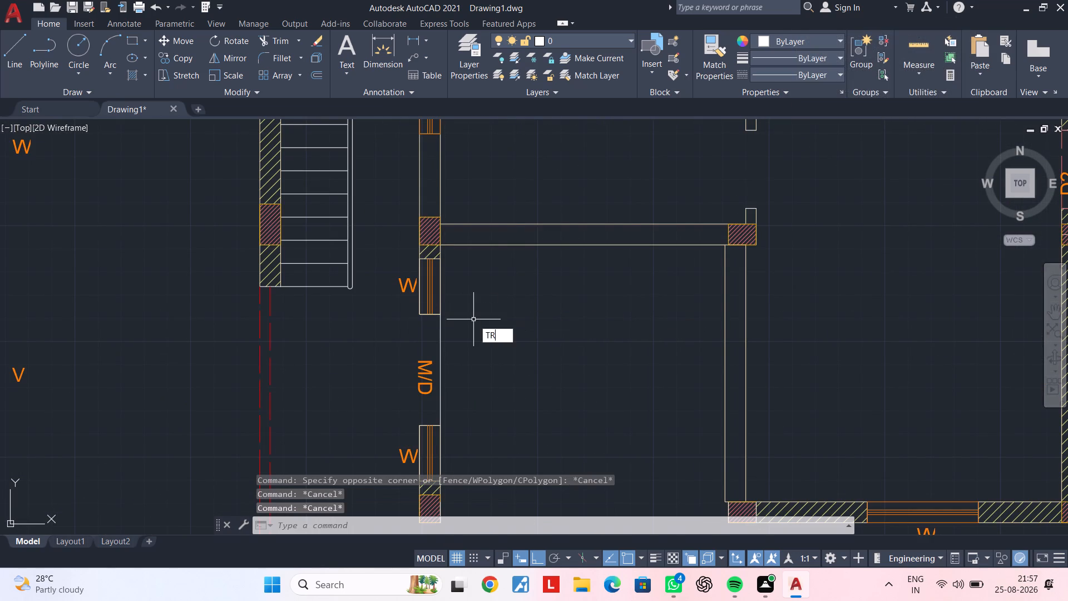
key("space")
left_click(485, 267)
left_click(385, 270)
middle_click_drag(456, 297, 472, 318)
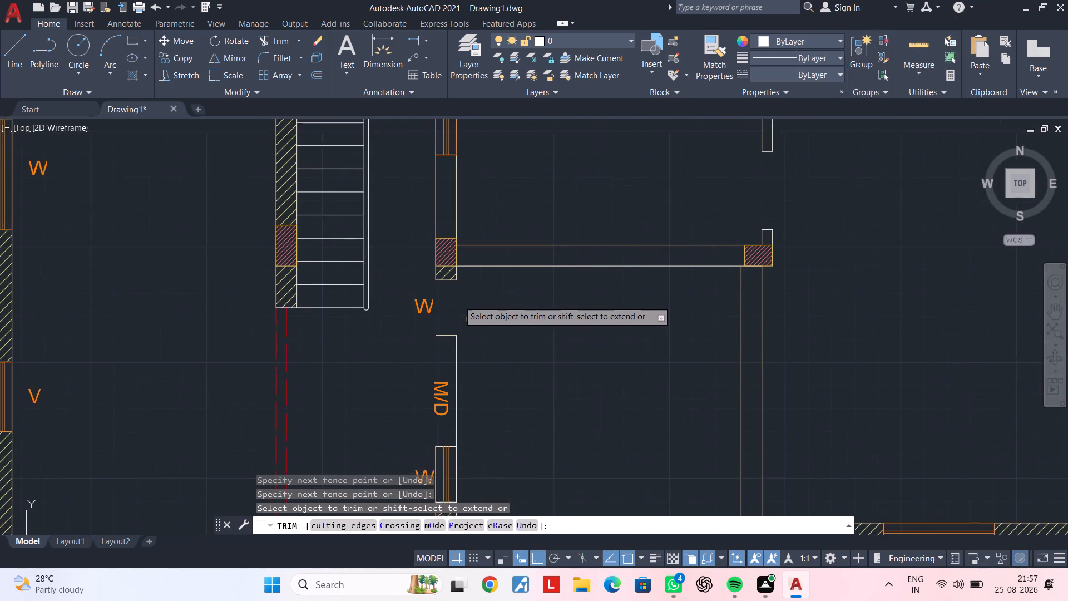
middle_click_drag(472, 318, 498, 299)
key("Escape")
key("Escape")
Remove the short hatched wall stub below the column at the horizontal partition's outer end, including its face lines, hatch and end line.
middle_click_drag(489, 302, 493, 346)
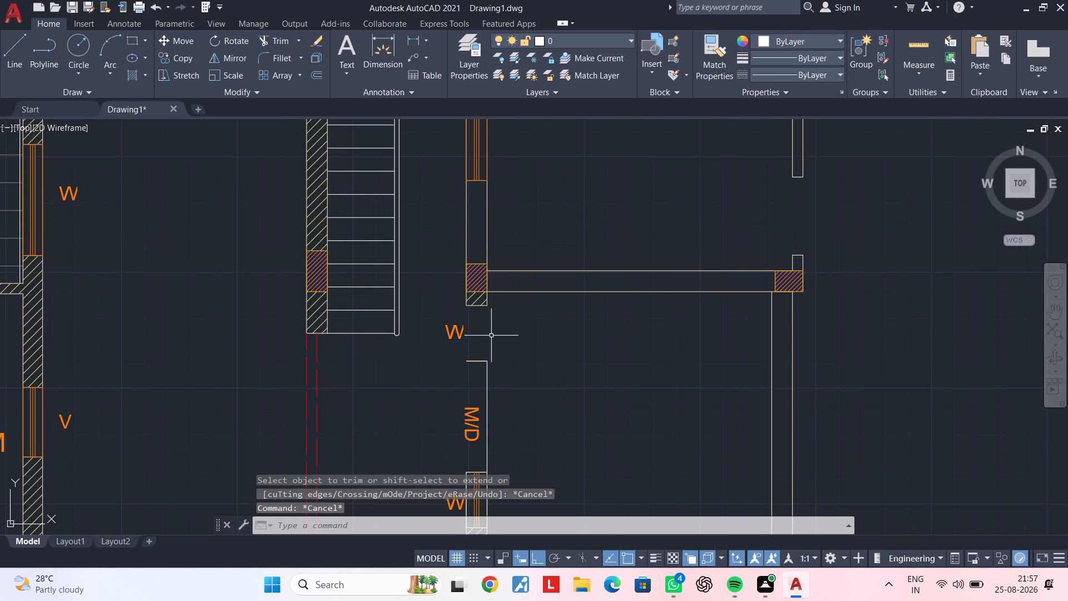
scroll(489, 333, "up", 3)
middle_click_drag(472, 325, 525, 420)
key("Escape")
key("Escape")
key("t")
key("r")
key("space")
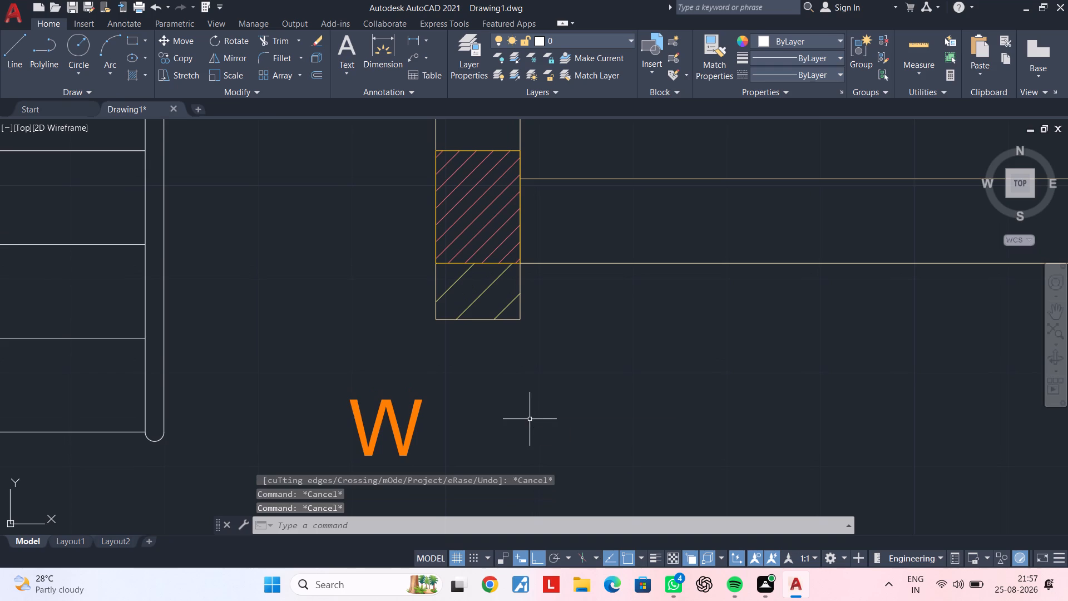
left_click(544, 292)
left_click(412, 290)
left_click(483, 297)
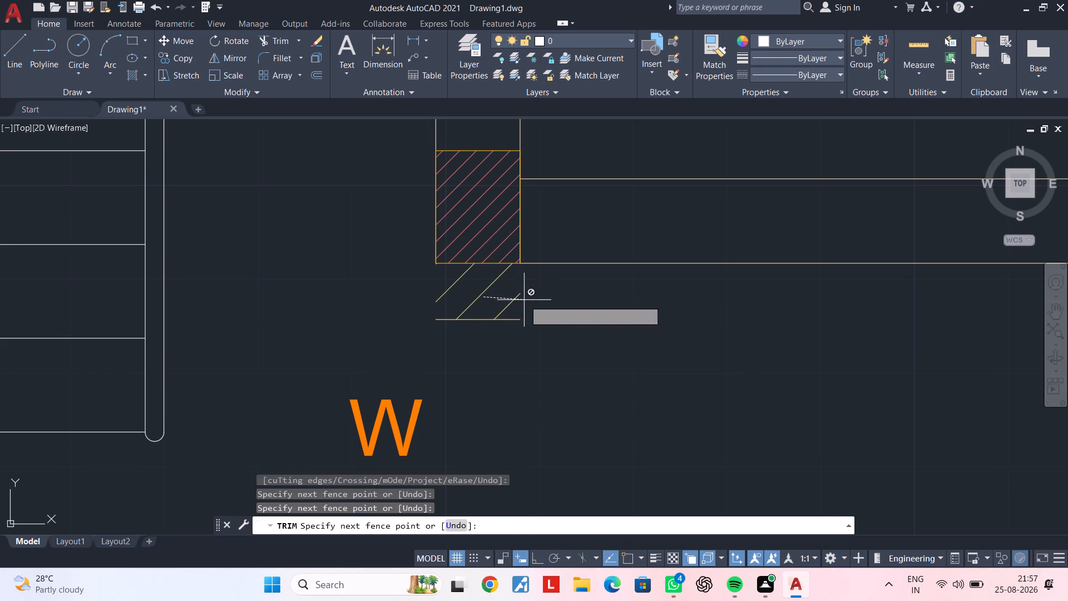
key("Escape")
left_click(536, 309)
left_click(396, 311)
key("Delete")
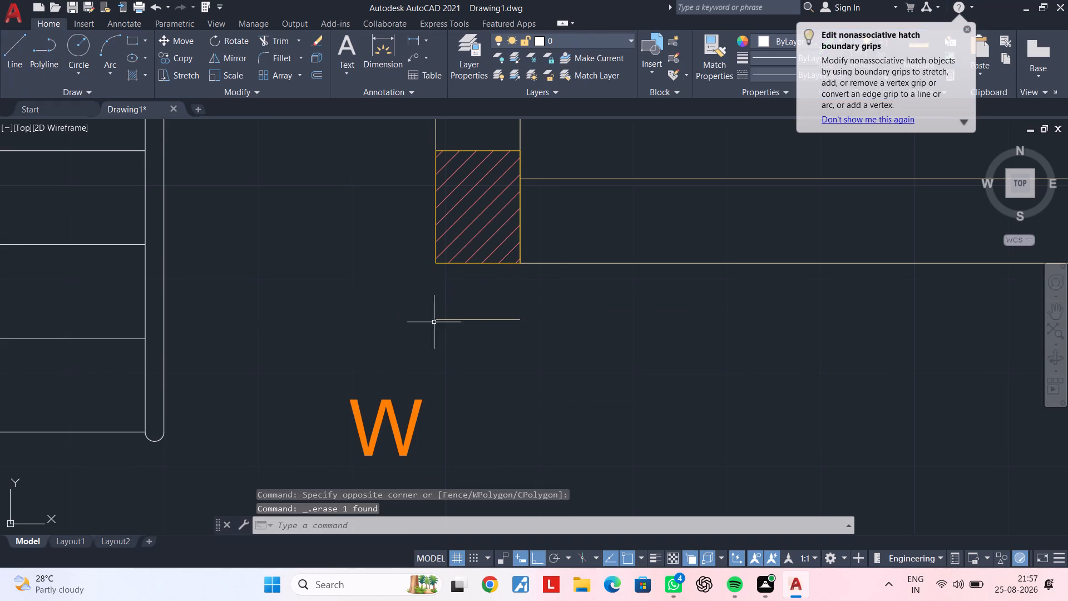
left_click_drag(551, 307, 542, 311)
left_click(440, 346)
key("Delete")
Stretch the horizontal partition's lower face line across to the outer bottom corner of its end column.
left_click(560, 263)
left_click(519, 264)
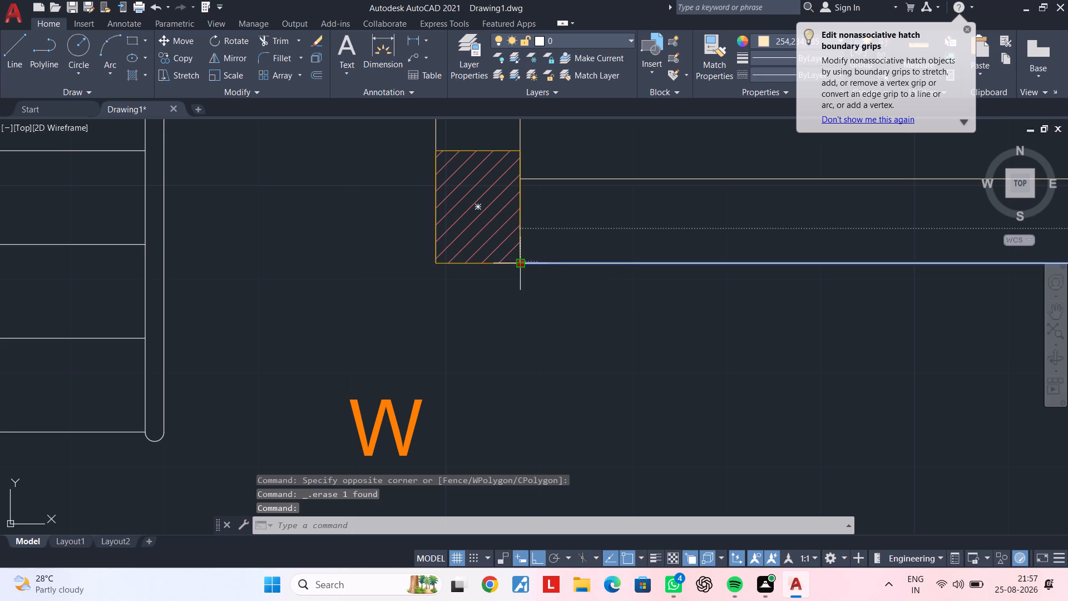
left_click(437, 265)
key("Escape")
middle_click_drag(460, 290, 467, 366)
scroll(460, 290, "down", 1)
key("Escape")
key("Escape")
key("Escape")
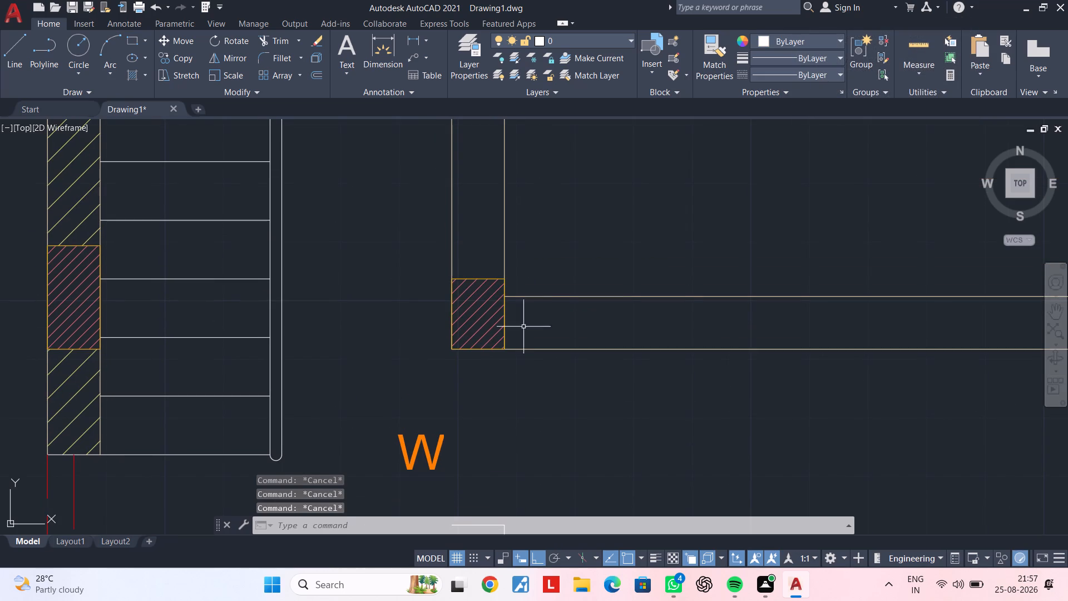
key("Escape")
Delete the leftover W label of the removed window and the M/D main door label with its opening lines.
scroll(613, 373, "down", 2)
middle_click_drag(611, 371, 548, 244)
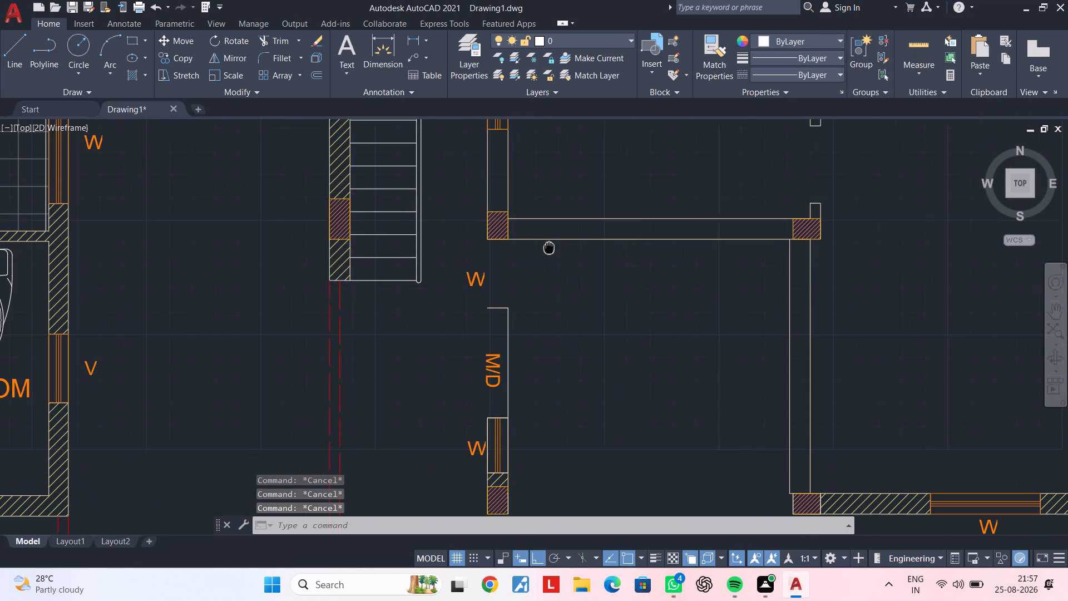
middle_click_drag(548, 244, 548, 241)
key("Escape")
left_click(509, 261)
left_click(461, 299)
key("Delete")
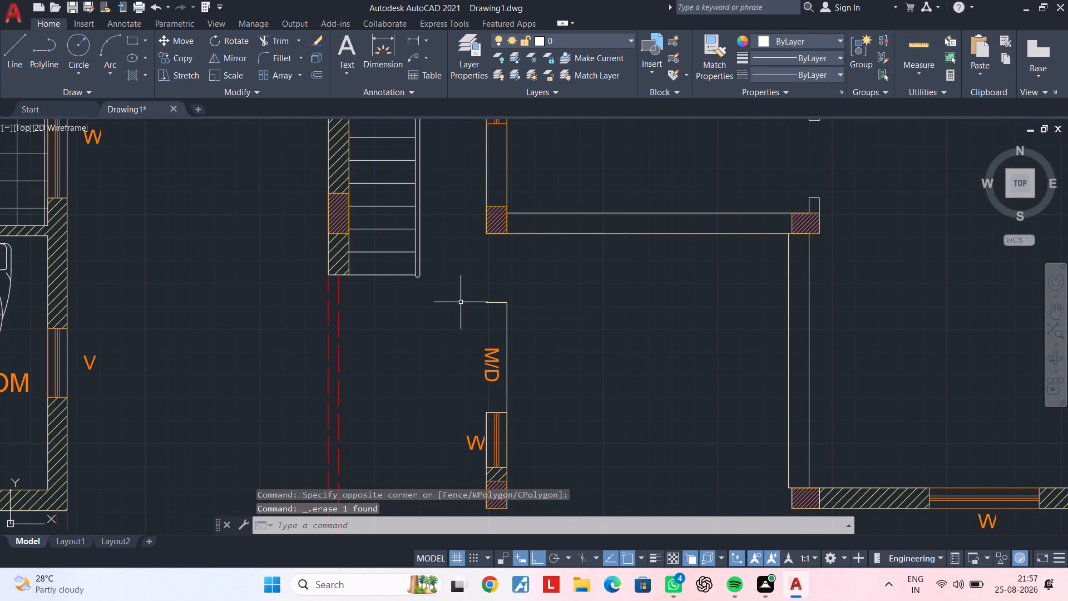
middle_click_drag(503, 334, 511, 291)
left_click(557, 240)
left_click(451, 326)
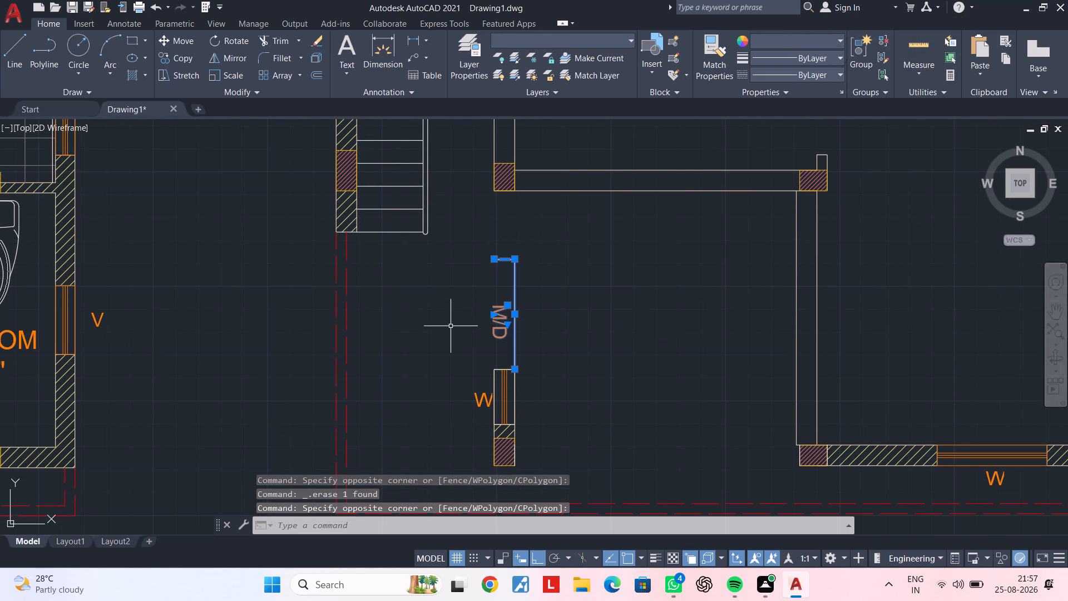
key("Delete")
Delete the window below the former main door with its W label, hatched wall stub and corner column.
middle_click_drag(499, 328, 520, 283)
left_click_drag(570, 279, 565, 293)
left_click(479, 427)
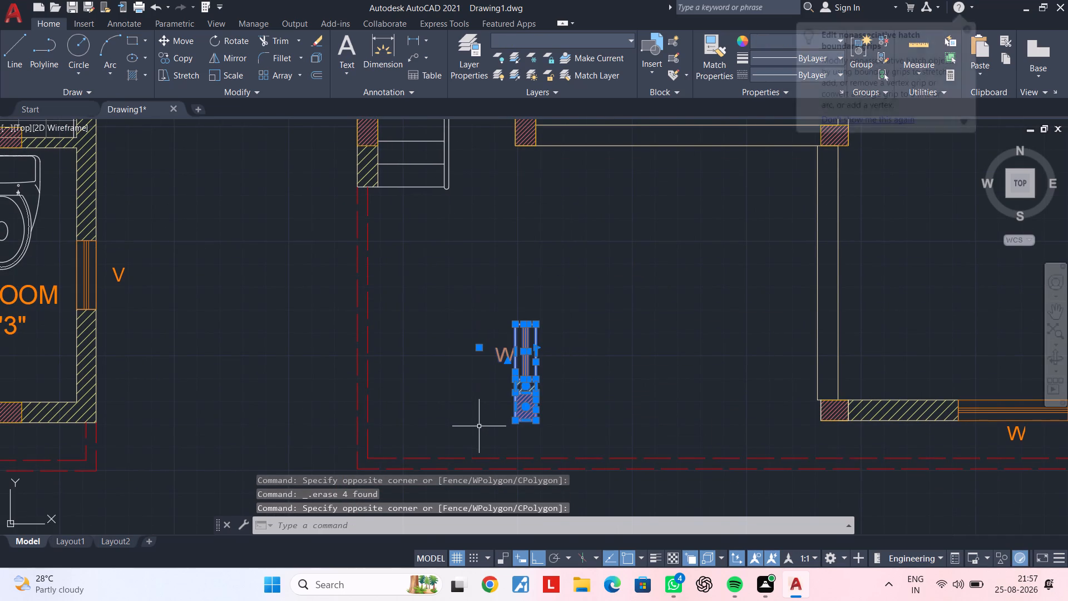
key("Delete")
Move the bottom wall column under the vertical partition horizontally so its outer edge aligns with the partition's outer face line.
middle_click_drag(572, 353, 307, 403)
middle_click_drag(479, 364, 401, 364)
key("Escape")
key("Escape")
middle_click_drag(409, 364, 411, 351)
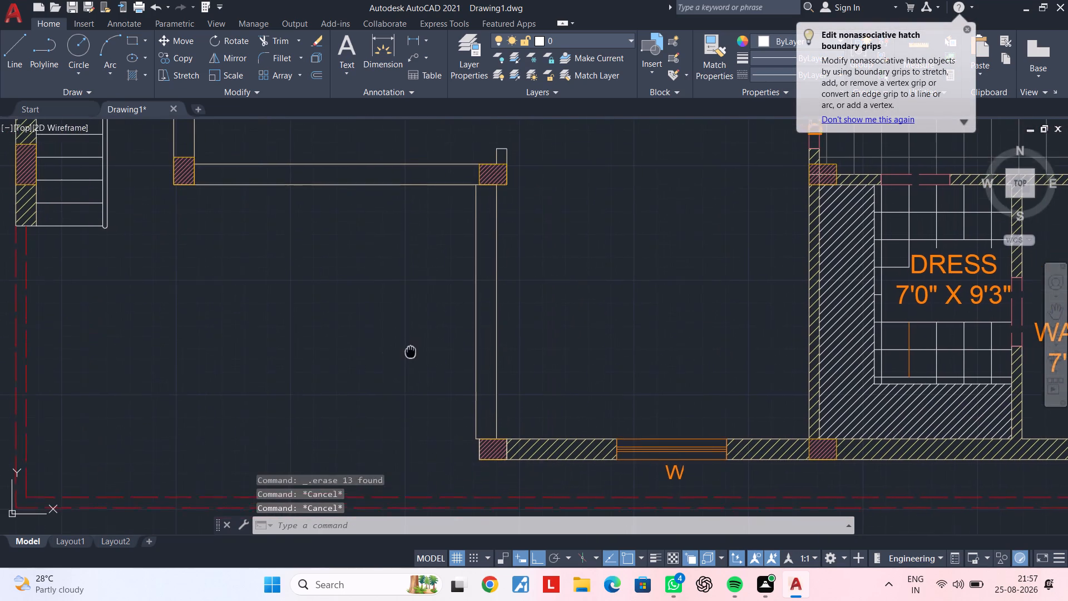
middle_click_drag(411, 351, 411, 346)
key("Escape")
key("Escape")
middle_click_drag(430, 374, 438, 314)
key("Escape")
scroll(478, 399, "up", 2)
middle_click_drag(481, 394, 517, 390)
key("Escape")
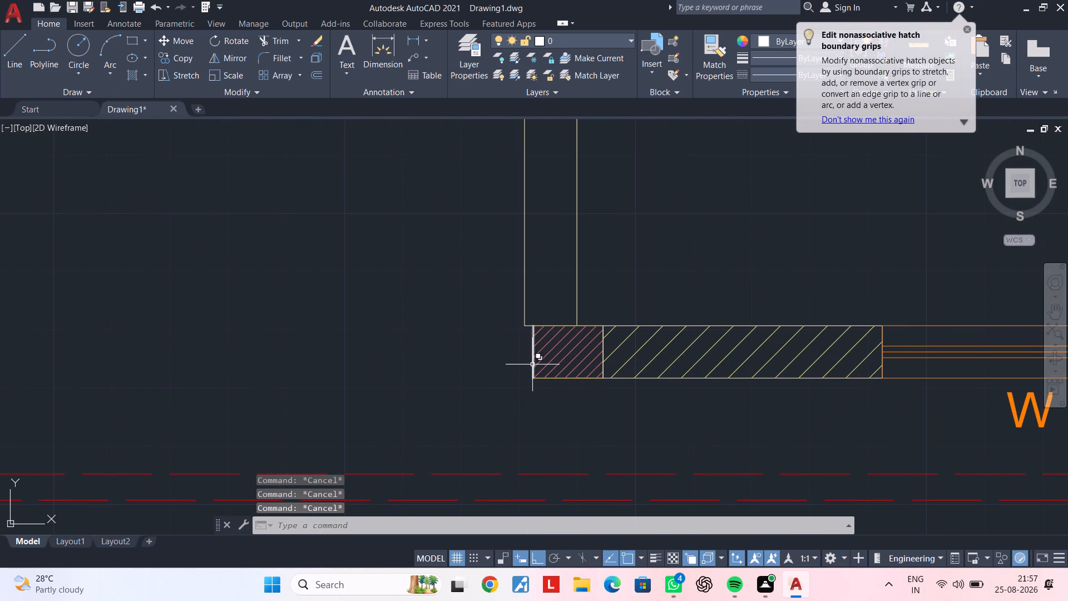
key("Escape")
middle_click_drag(528, 387, 499, 386)
scroll(497, 330, "up", 3)
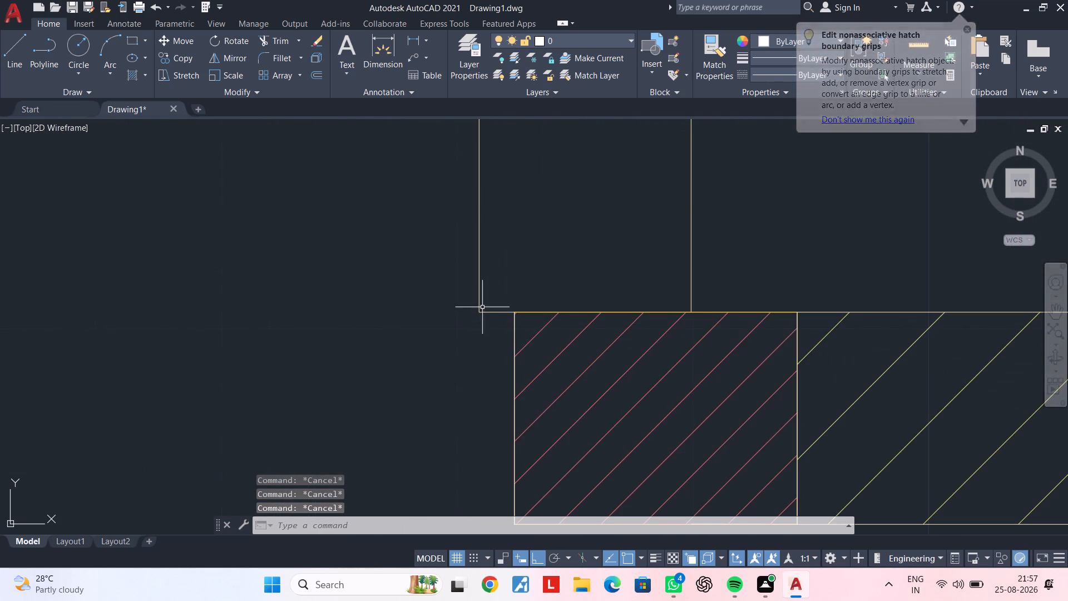
left_click(458, 292)
middle_click_drag(731, 459, 676, 287)
left_click(775, 371)
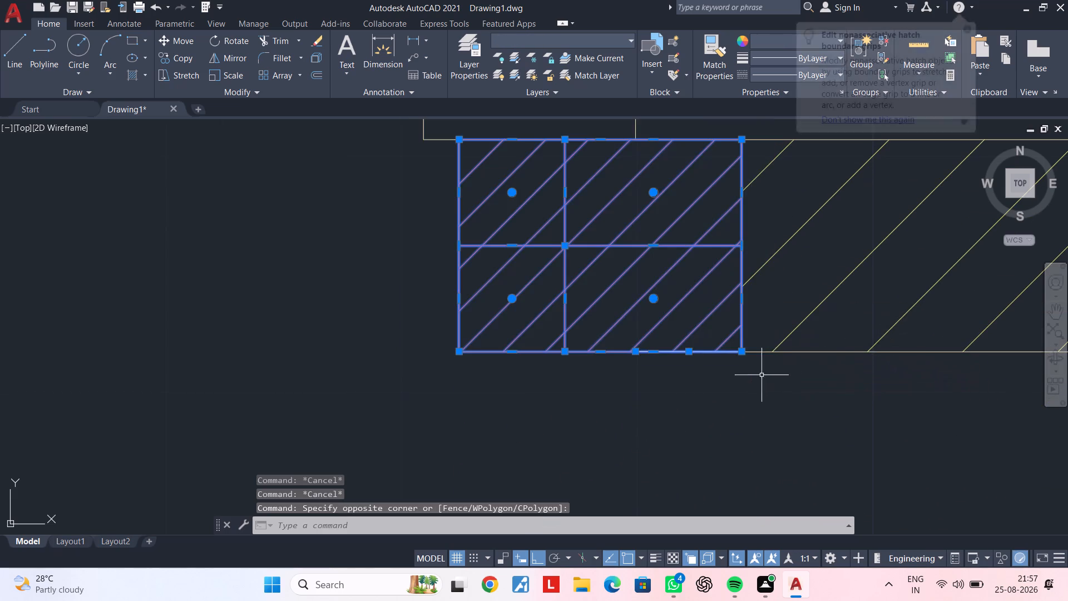
scroll(757, 376, "down", 2)
middle_click_drag(755, 383, 667, 388)
type("M")
key("space")
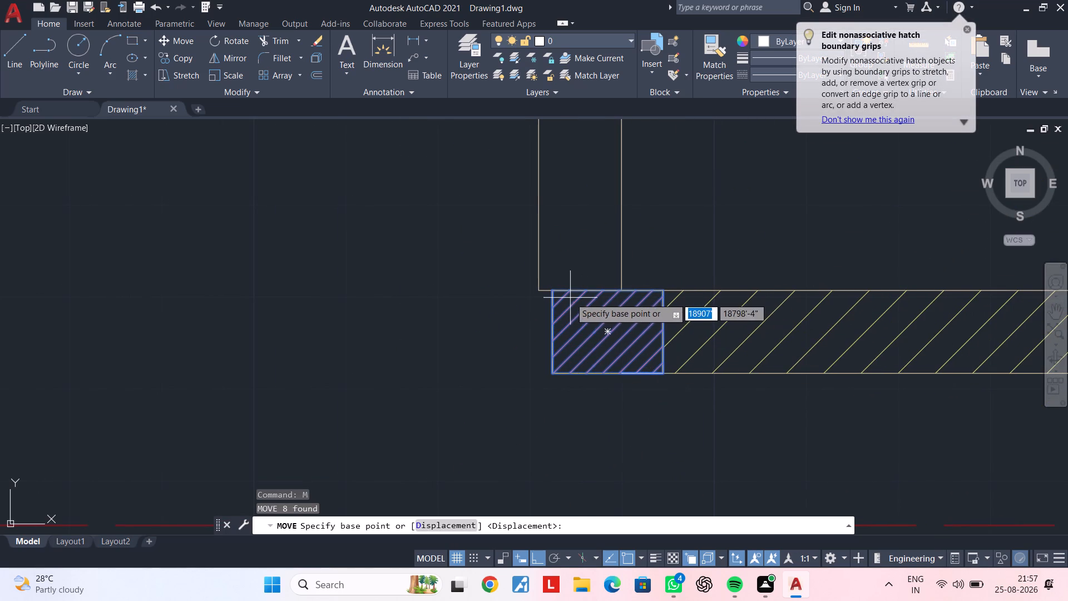
left_click(555, 293)
left_click(542, 293)
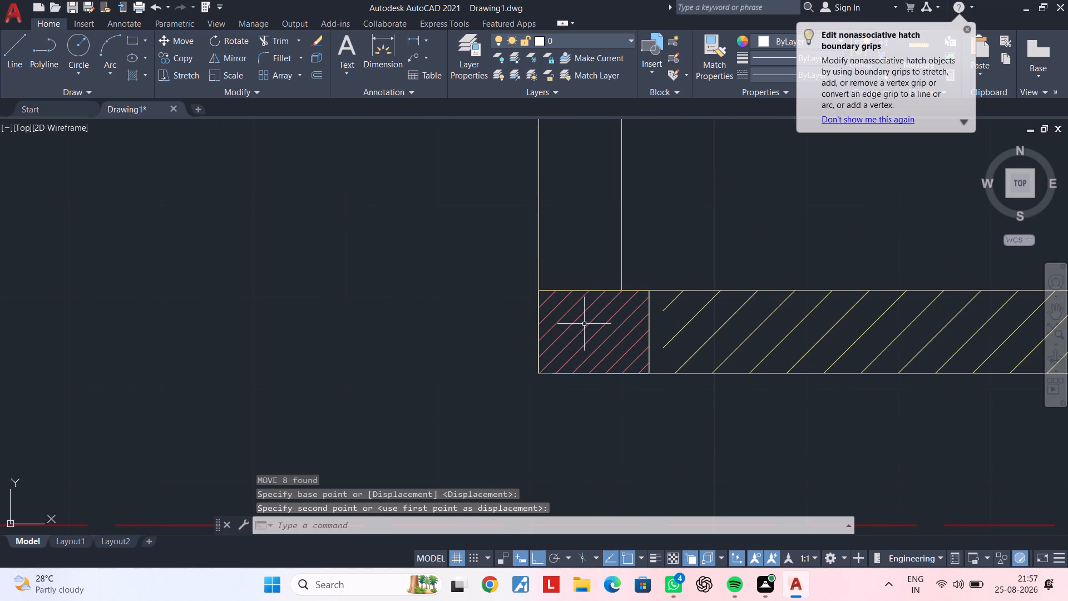
key("Escape")
key("Escape")
Stretch the bottom wall's outer face line to the moved column's outer bottom corner.
left_click(669, 372)
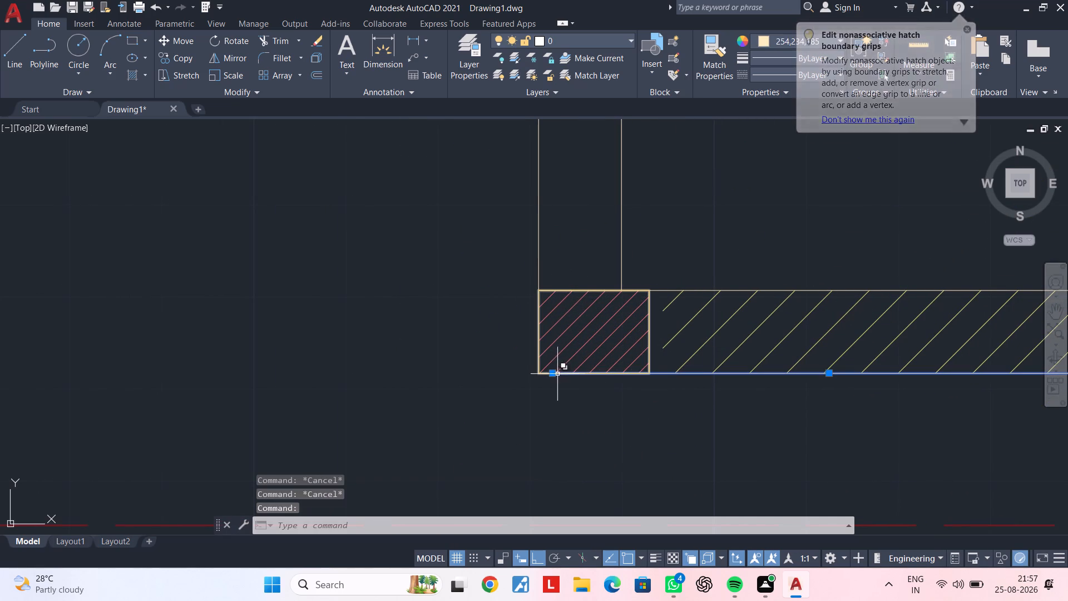
left_click(555, 375)
left_click(535, 375)
key("Escape")
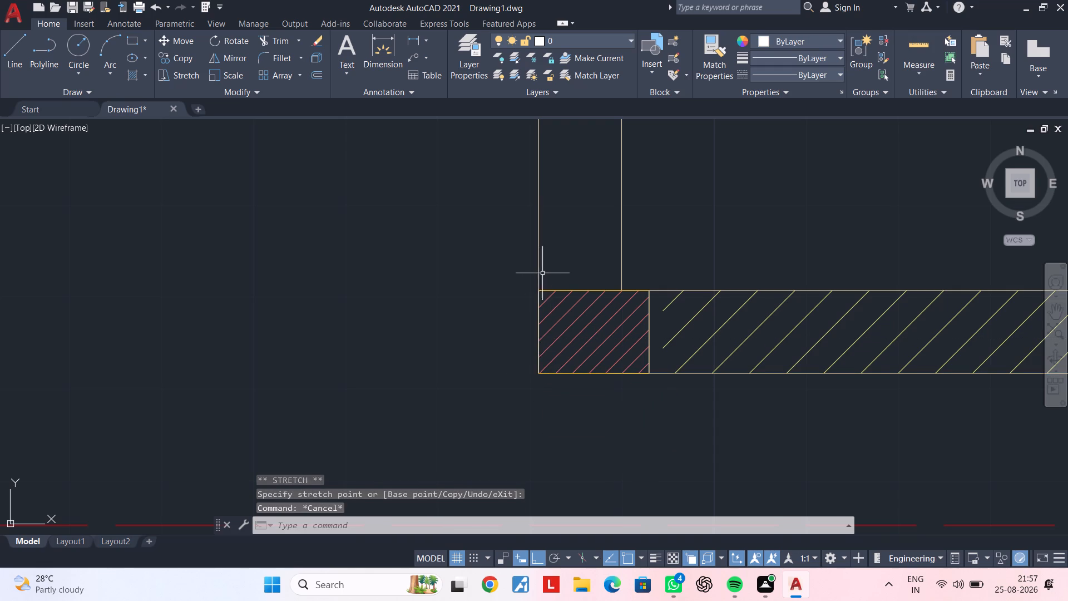
Stretch the vertical partition's outer face line down to the moved column's outer bottom corner.
left_click(539, 273)
left_click(539, 294)
key("Escape")
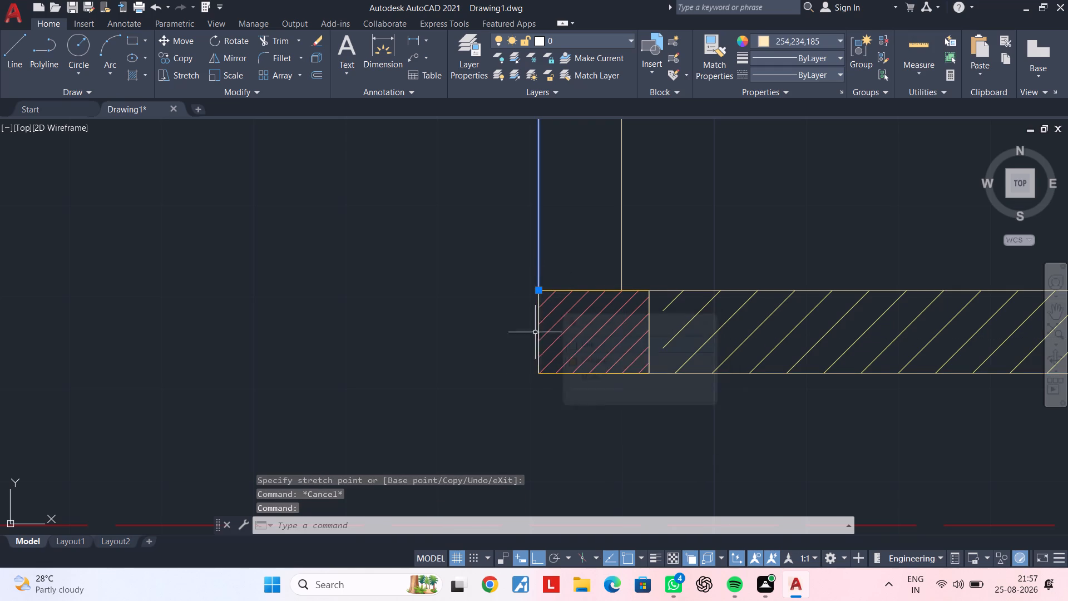
key("Escape")
left_click(539, 272)
left_click(541, 293)
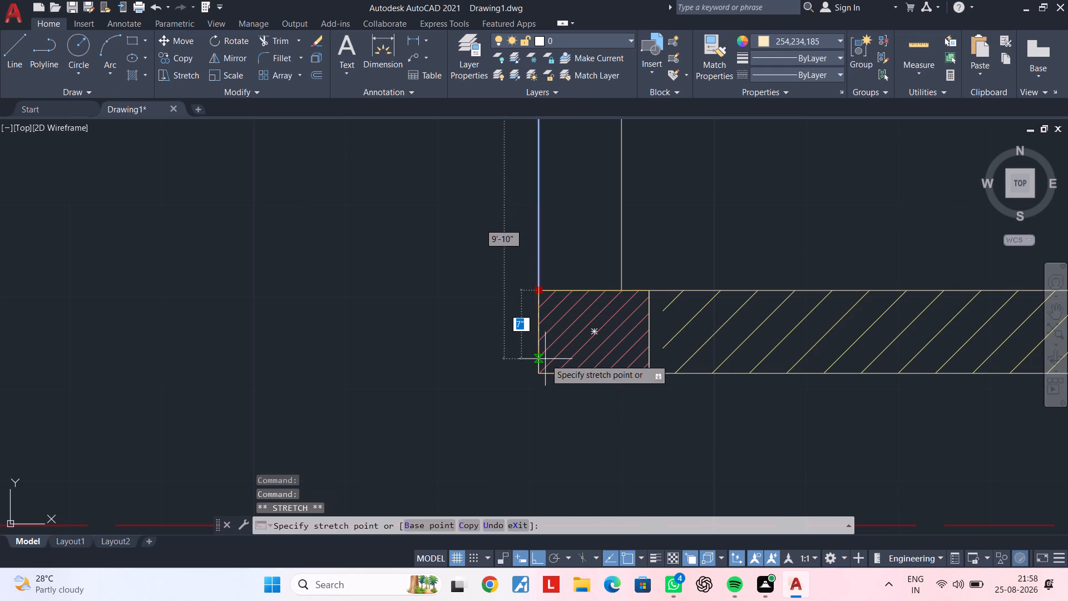
left_click(539, 371)
key("Escape")
scroll(651, 369, "down", 1)
middle_click_drag(634, 371, 484, 400)
key("Escape")
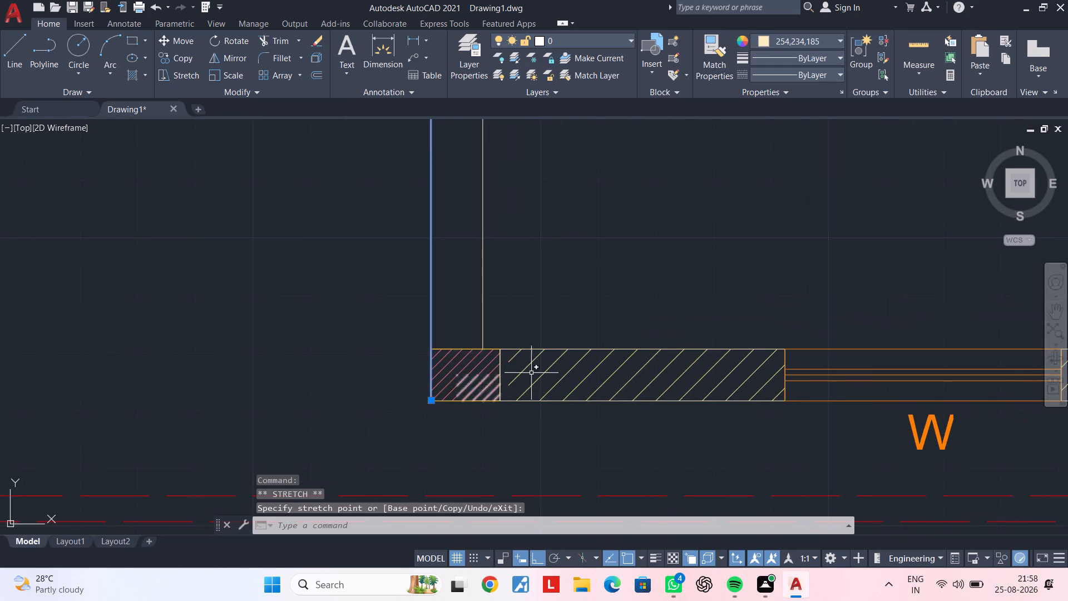
scroll(591, 322, "down", 2)
middle_click_drag(609, 305, 564, 417)
key("Escape")
key("Escape")
key("Escape")
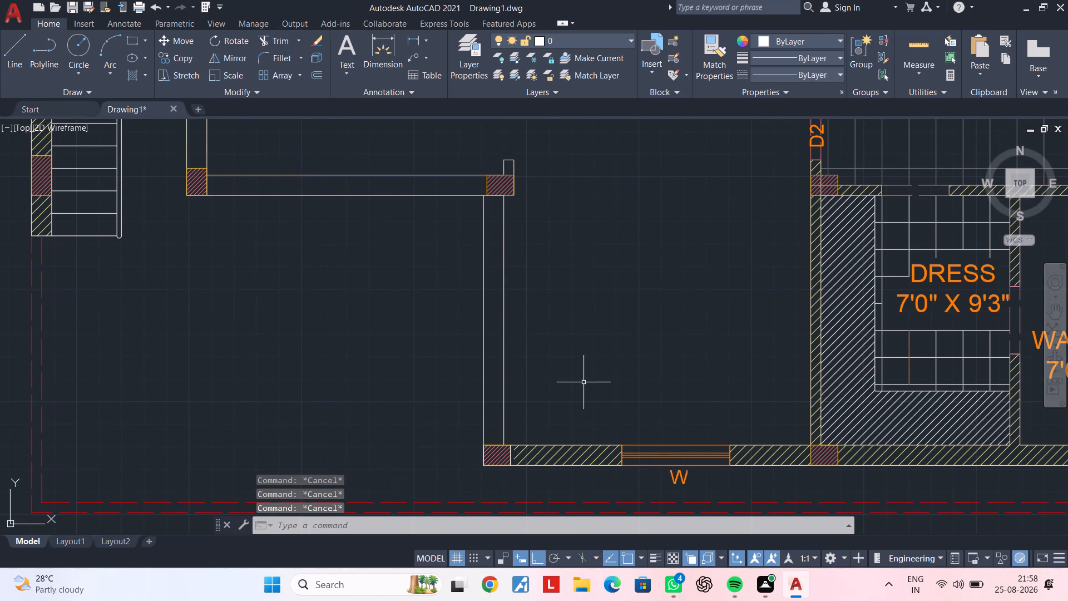
key("Escape")
key("Escape")
key("Escape")
key("Escape")
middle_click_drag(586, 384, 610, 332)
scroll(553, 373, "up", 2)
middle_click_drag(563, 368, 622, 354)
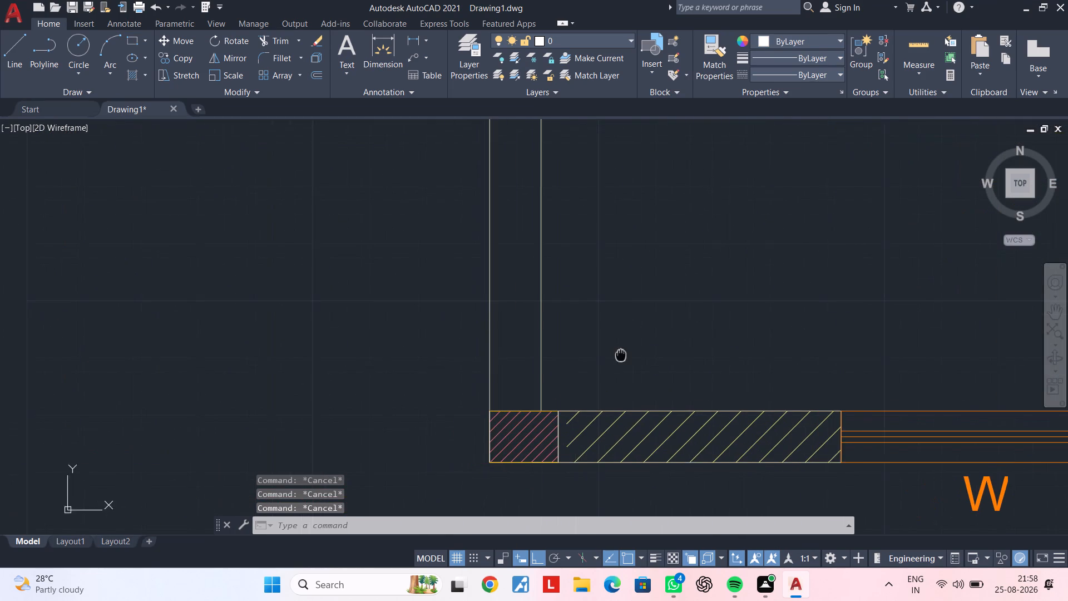
Draw a short horizontal line across the vertical partition between its two faces, just above the bottom column.
middle_click_drag(622, 354, 625, 354)
key("Escape")
key("Escape")
key("l")
key("space")
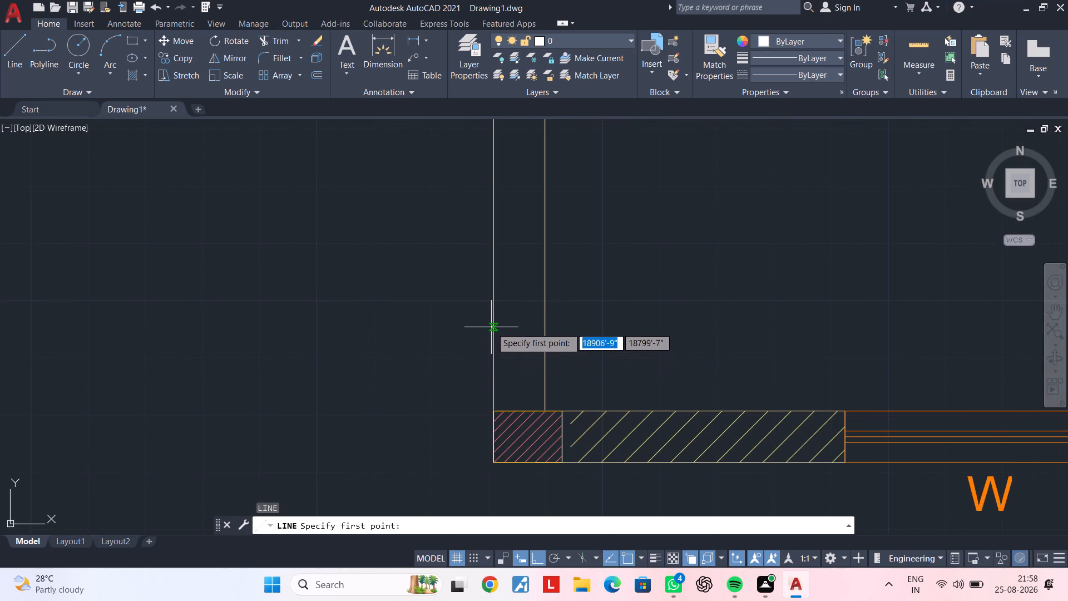
left_click(491, 326)
left_click(546, 327)
key("Escape")
scroll(601, 320, "down", 3)
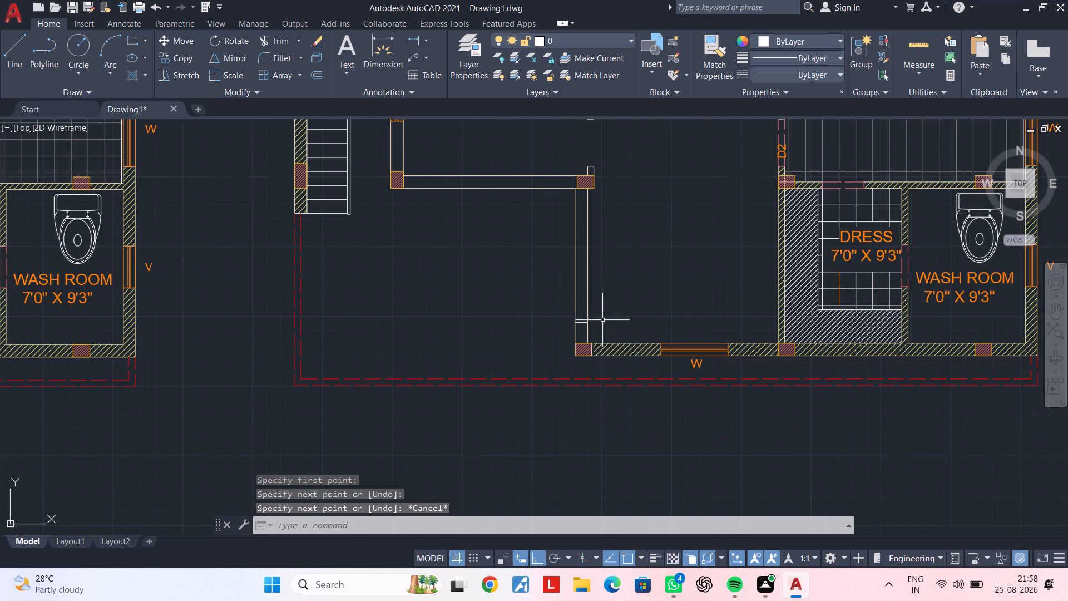
Offset the short cross line 4' upward inside the vertical partition to mark the opening's upper edge.
middle_click_drag(621, 325, 626, 397)
key("Escape")
key("Escape")
key("Escape")
key("Escape")
key("Escape")
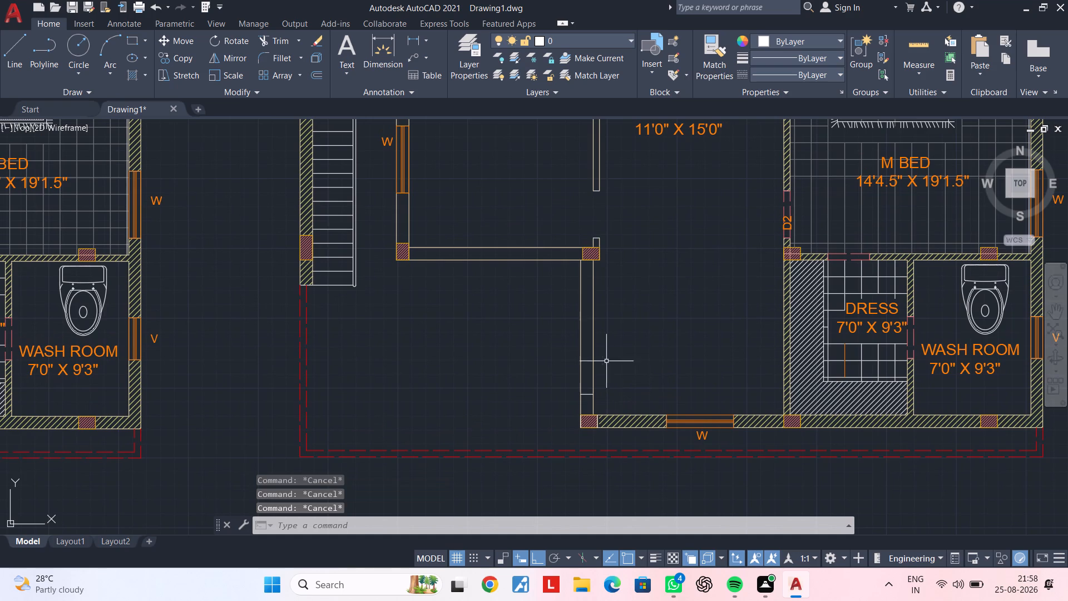
middle_click_drag(606, 361, 611, 356)
scroll(602, 381, "up", 1)
middle_click_drag(619, 375, 661, 363)
key("Escape")
key("Escape")
type("OF 4'")
key("Return")
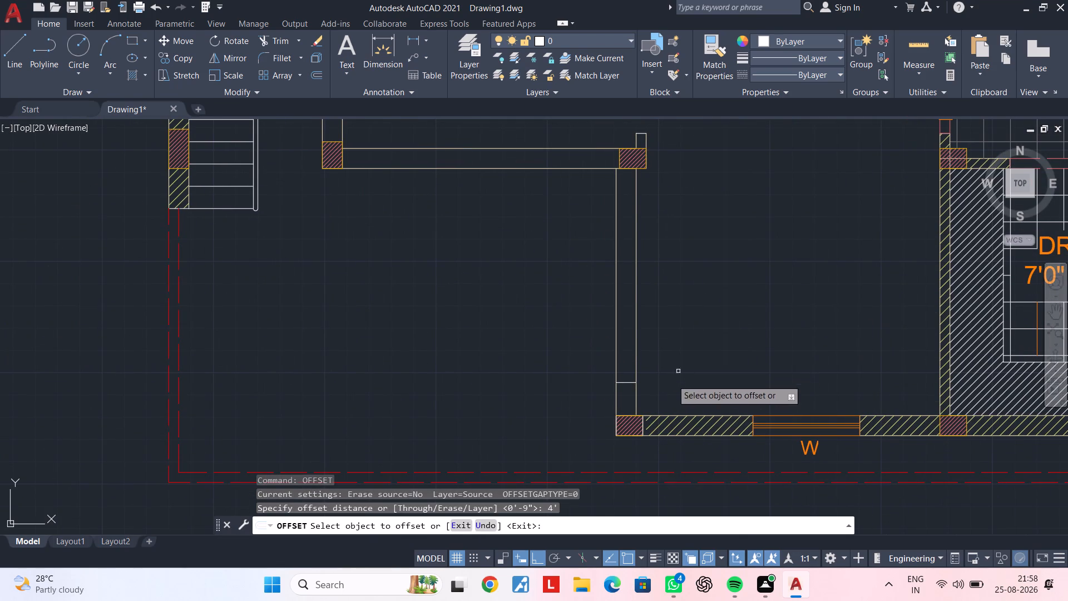
scroll(619, 382, "up", 2)
left_click(623, 386)
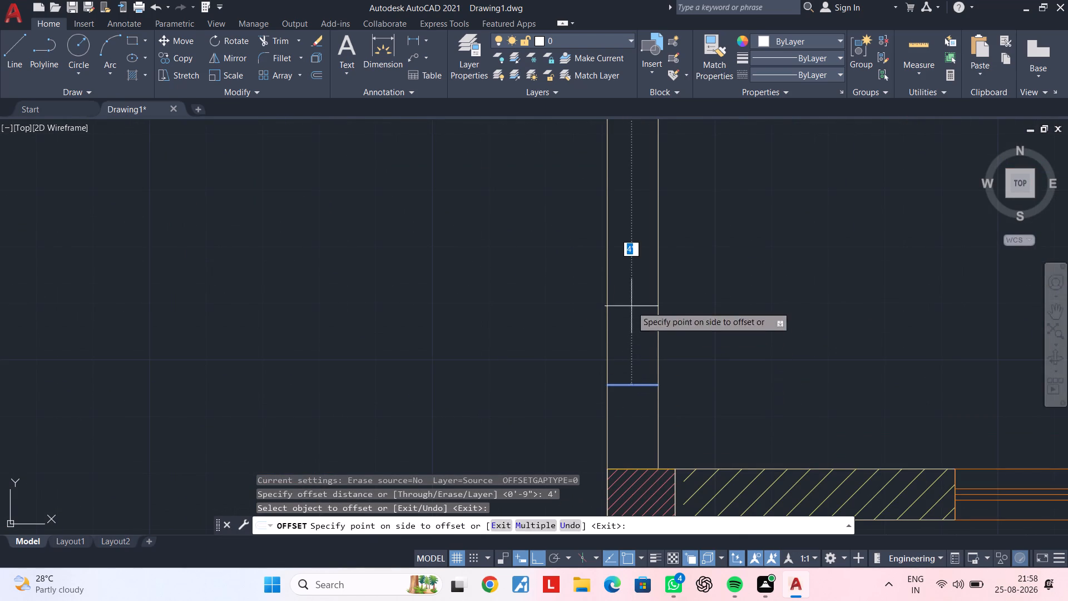
left_click(631, 306)
scroll(631, 306, "down", 2)
middle_click_drag(632, 306, 636, 454)
key("Escape")
key("Escape")
key("Escape")
key("Escape")
key("Escape")
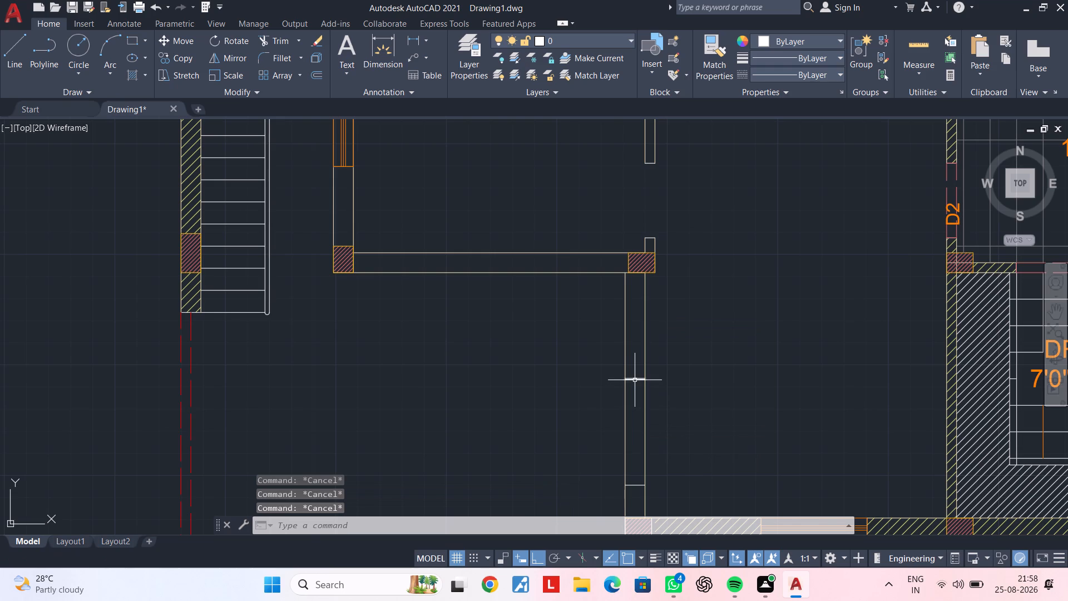
key("Escape")
key("Escape")
key("Escape")
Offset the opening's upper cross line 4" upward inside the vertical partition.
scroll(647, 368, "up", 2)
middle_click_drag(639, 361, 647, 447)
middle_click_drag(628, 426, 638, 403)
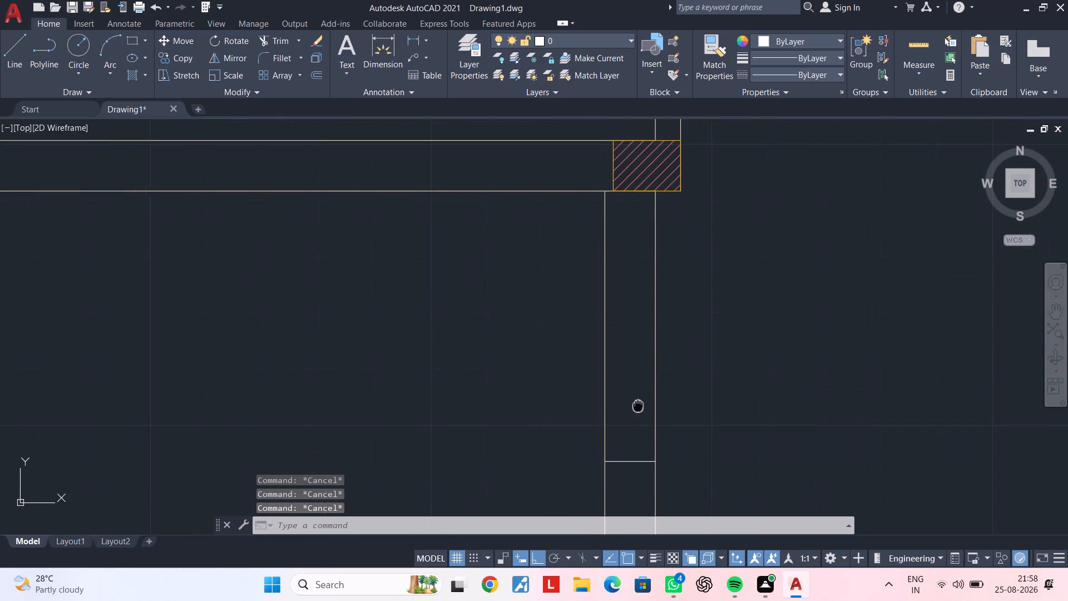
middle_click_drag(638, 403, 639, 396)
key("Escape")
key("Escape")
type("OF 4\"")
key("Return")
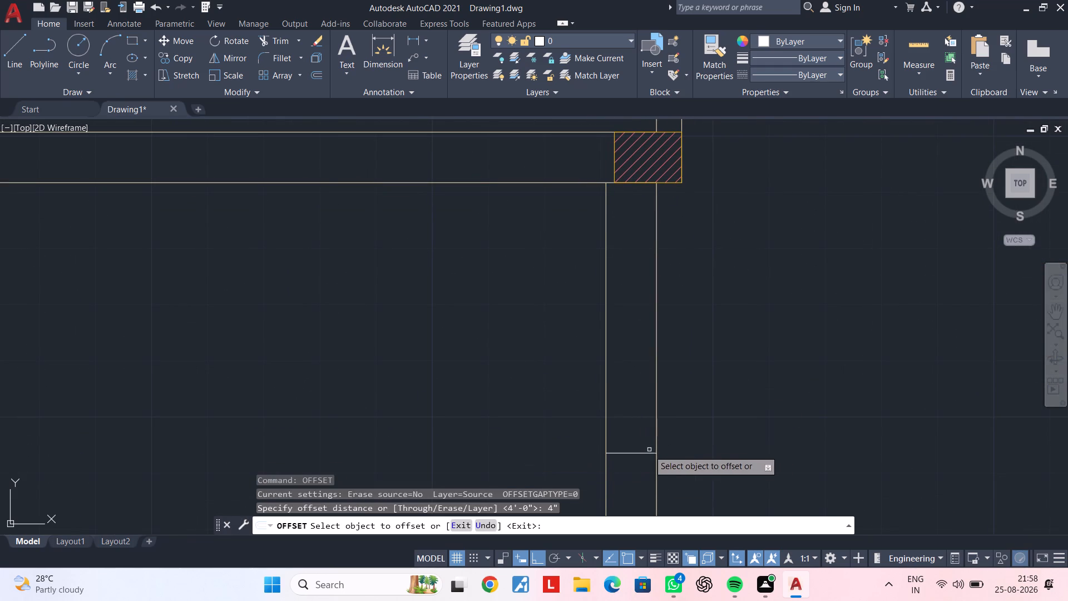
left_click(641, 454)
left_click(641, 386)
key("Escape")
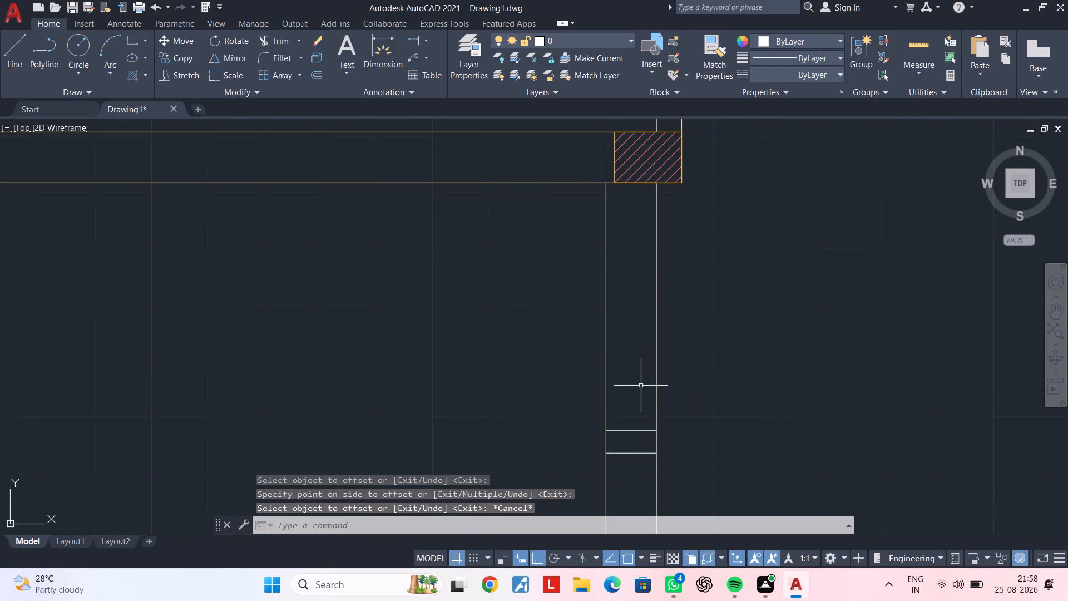
Save the drawing.
key("ctrl+s")
key("Escape")
key("Escape")
key("Escape")
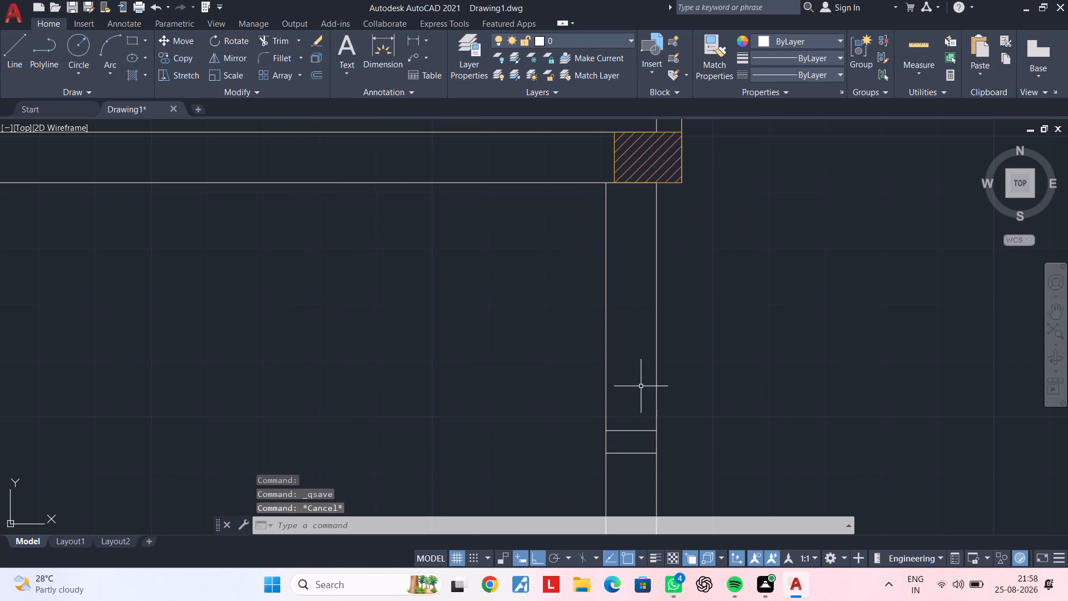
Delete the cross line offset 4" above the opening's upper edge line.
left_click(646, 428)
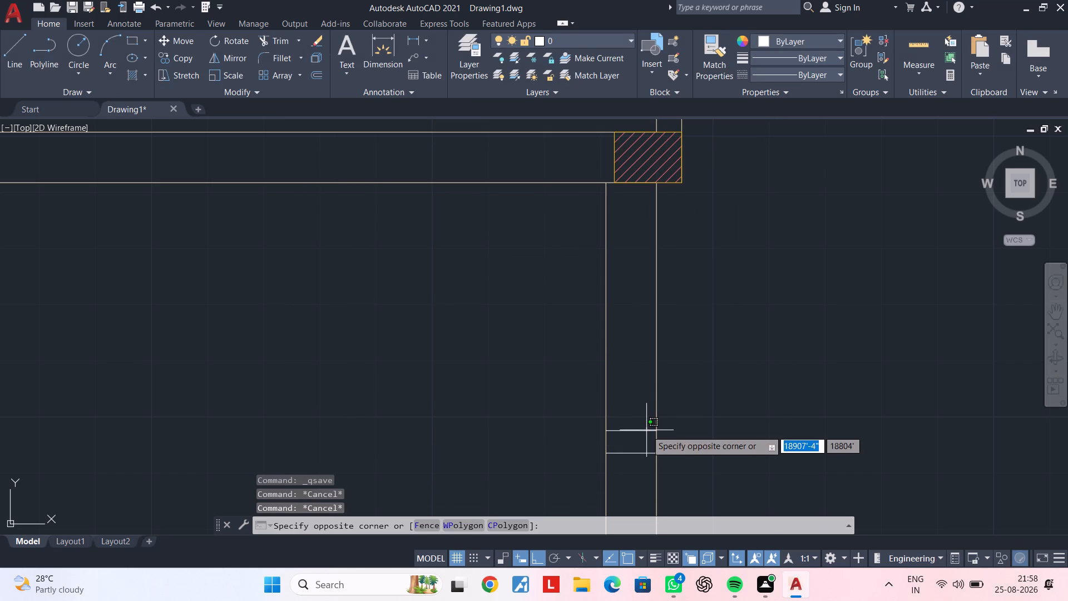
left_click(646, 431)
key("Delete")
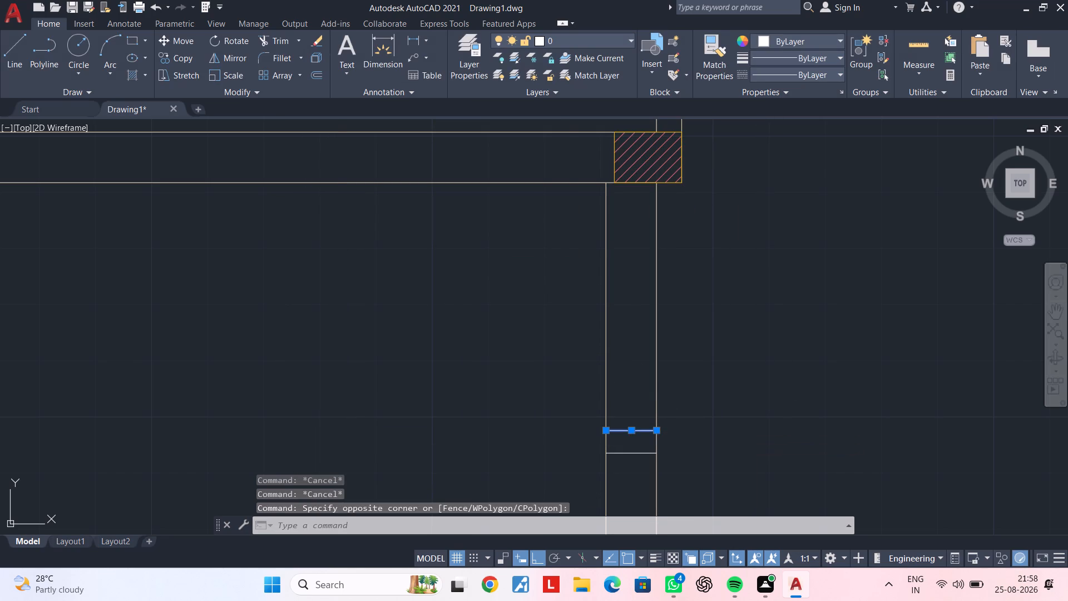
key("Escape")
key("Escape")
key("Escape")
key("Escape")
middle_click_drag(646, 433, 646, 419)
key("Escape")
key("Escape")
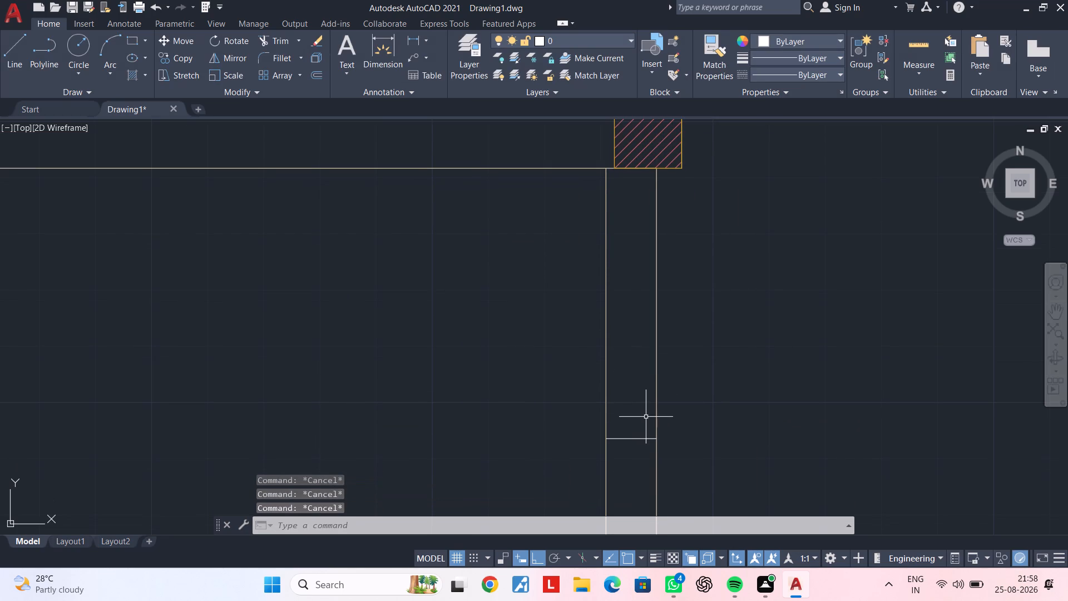
Offset the opening's upper cross line 6" upward inside the vertical partition.
type("OD")
key("Escape")
key("Escape")
key("Escape")
type("OF")
key("space")
type("6\"")
key("Return")
left_click(631, 439)
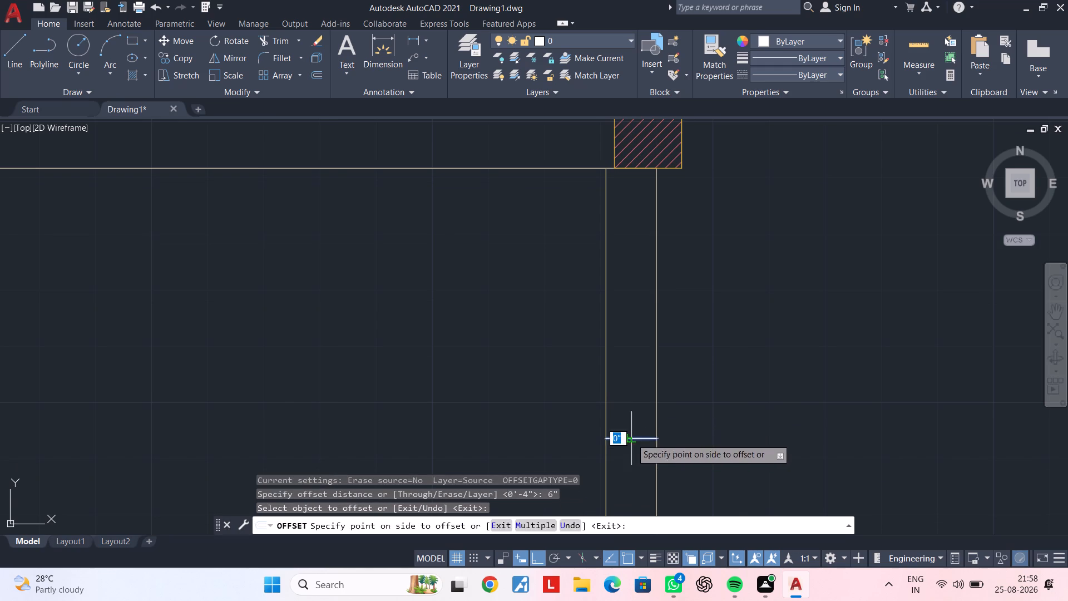
left_click(633, 390)
key("Escape")
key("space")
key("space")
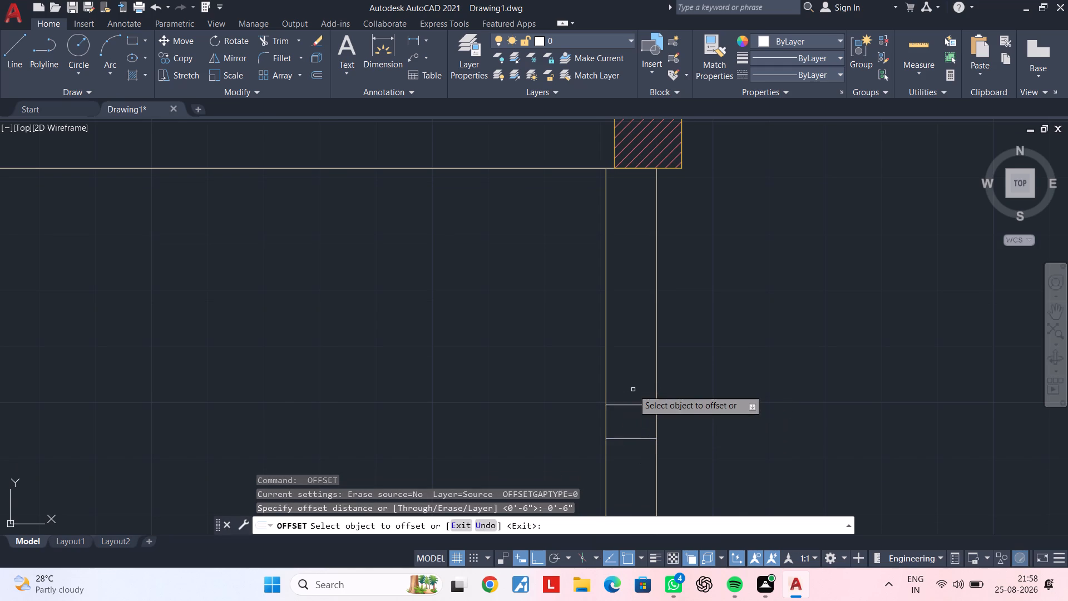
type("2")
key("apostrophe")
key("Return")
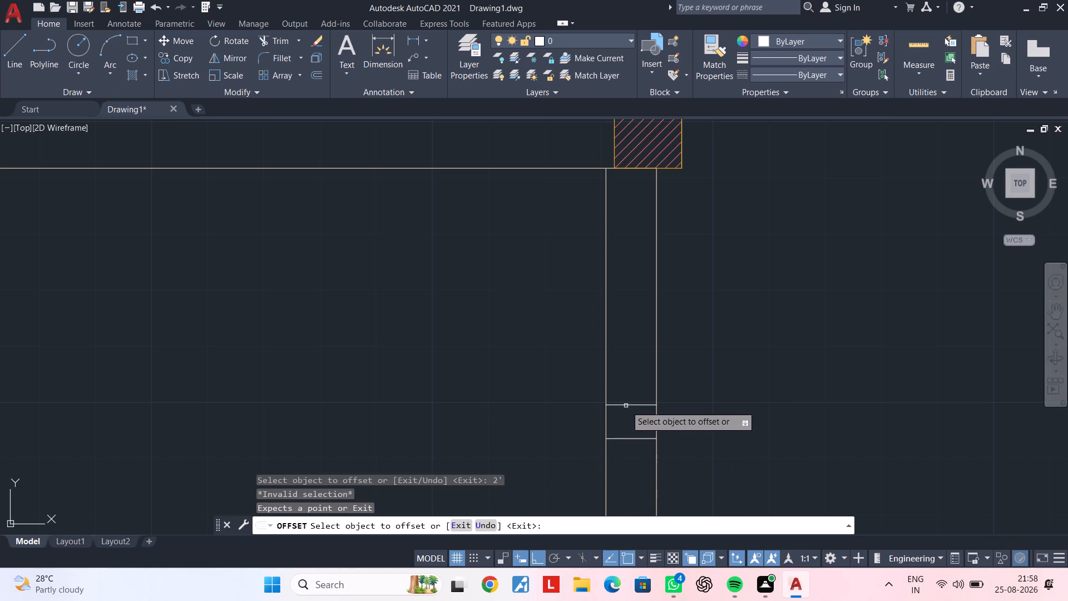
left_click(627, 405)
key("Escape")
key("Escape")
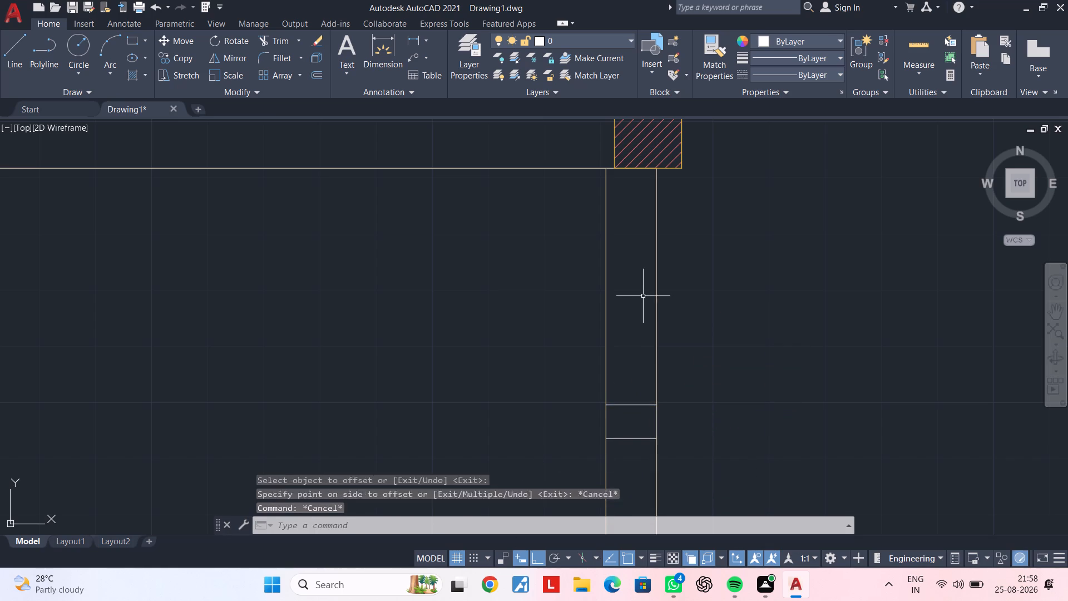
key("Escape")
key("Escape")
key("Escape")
Offset the uppermost cross line 2' upward inside the vertical partition to set the window's width.
key("o")
key("f")
key("space")
key("2")
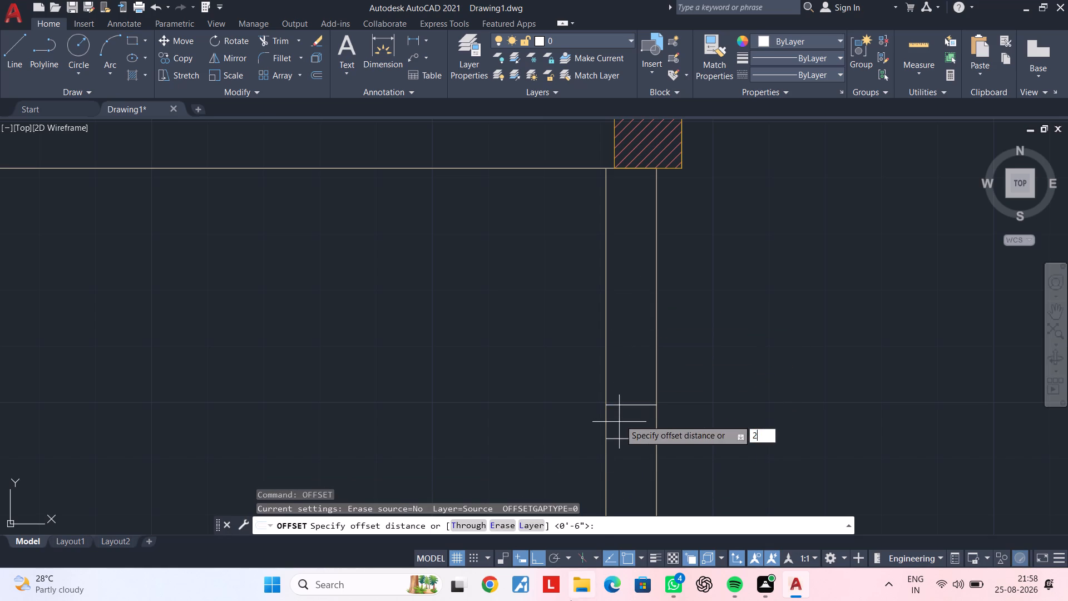
key("apostrophe")
key("Return")
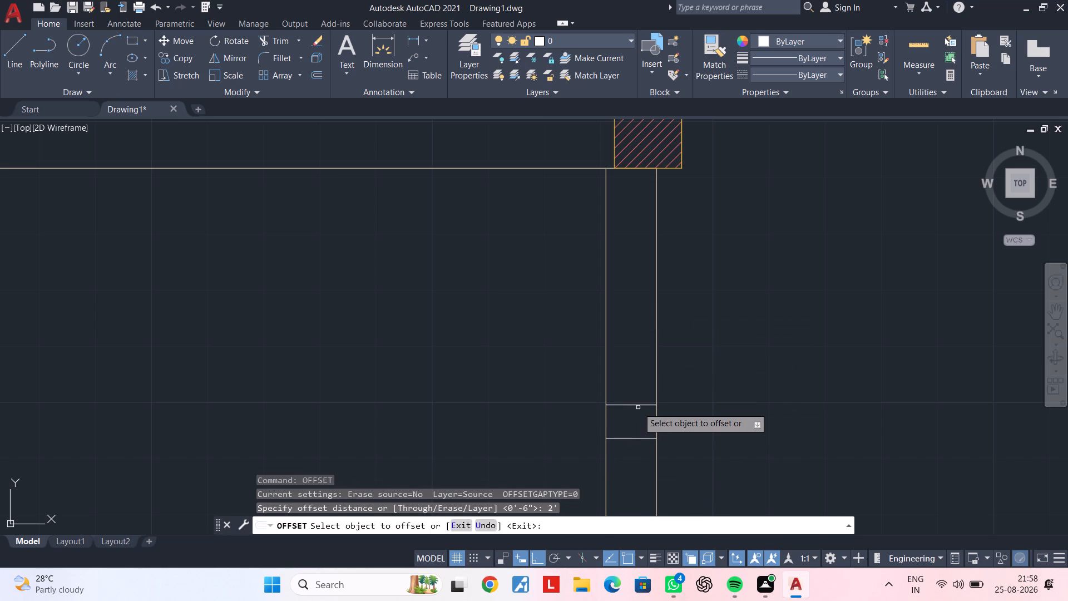
left_click(638, 405)
left_click(633, 313)
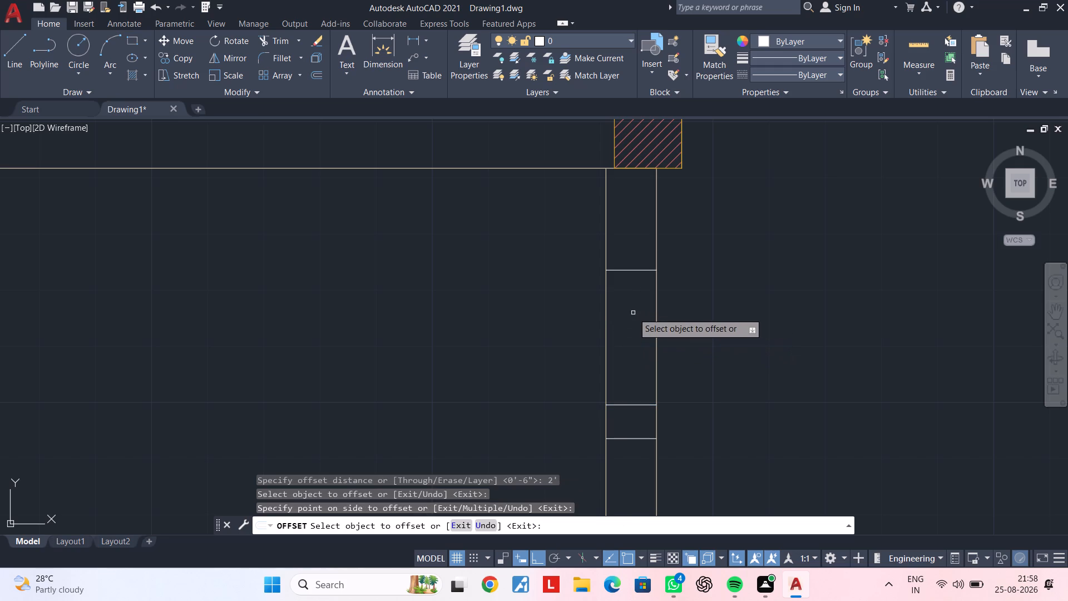
key("Escape")
key("Escape")
key("Escape")
key("Escape")
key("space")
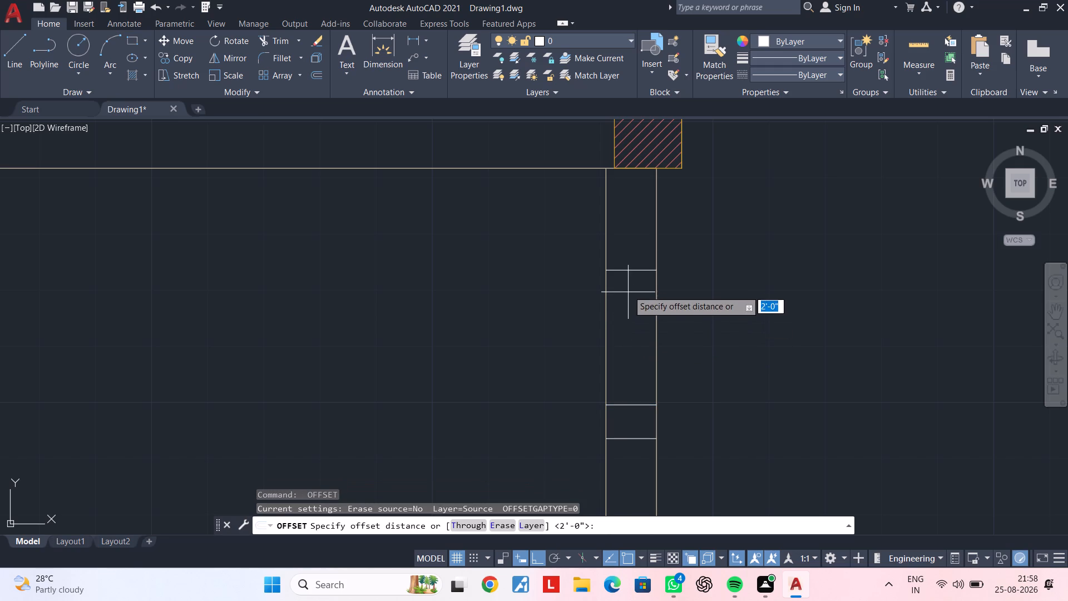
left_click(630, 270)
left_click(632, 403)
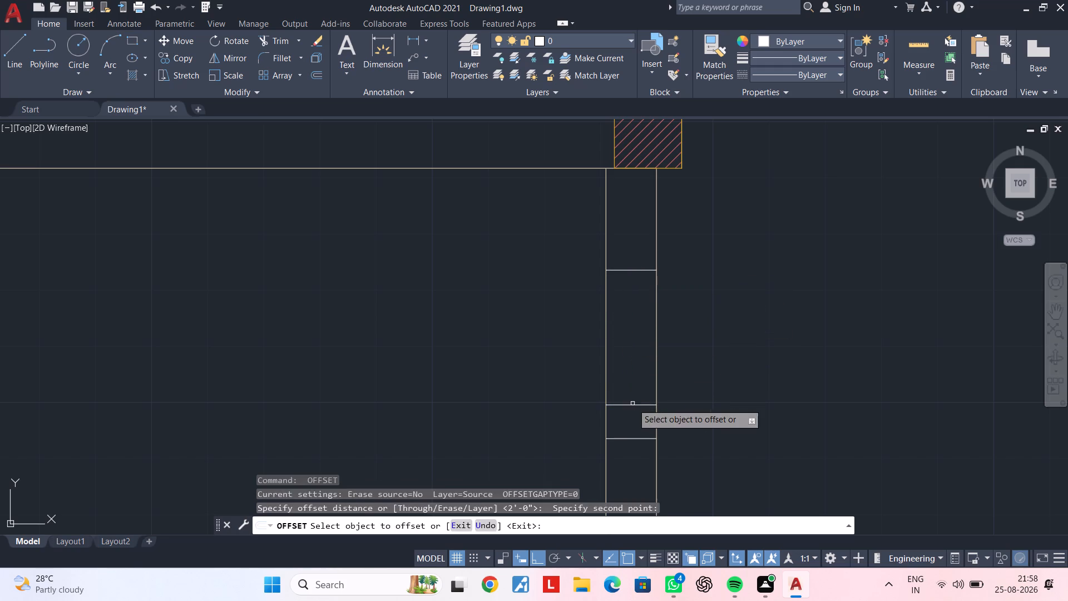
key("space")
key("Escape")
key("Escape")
Draw the window's vertical centre line between the midpoints of its two cross lines, 2' apart.
type("L")
key("space")
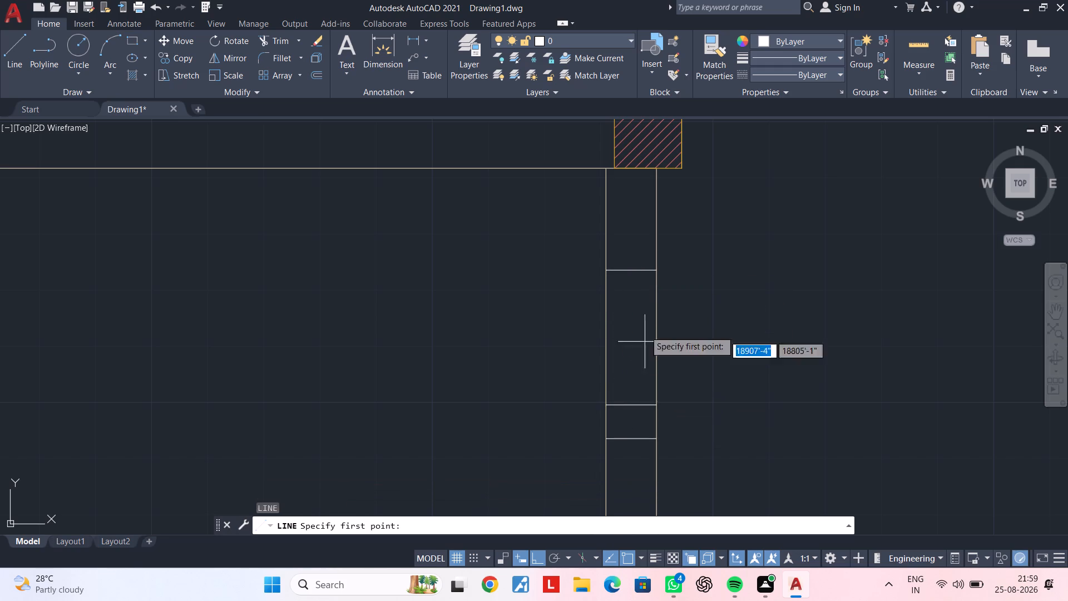
left_click(630, 271)
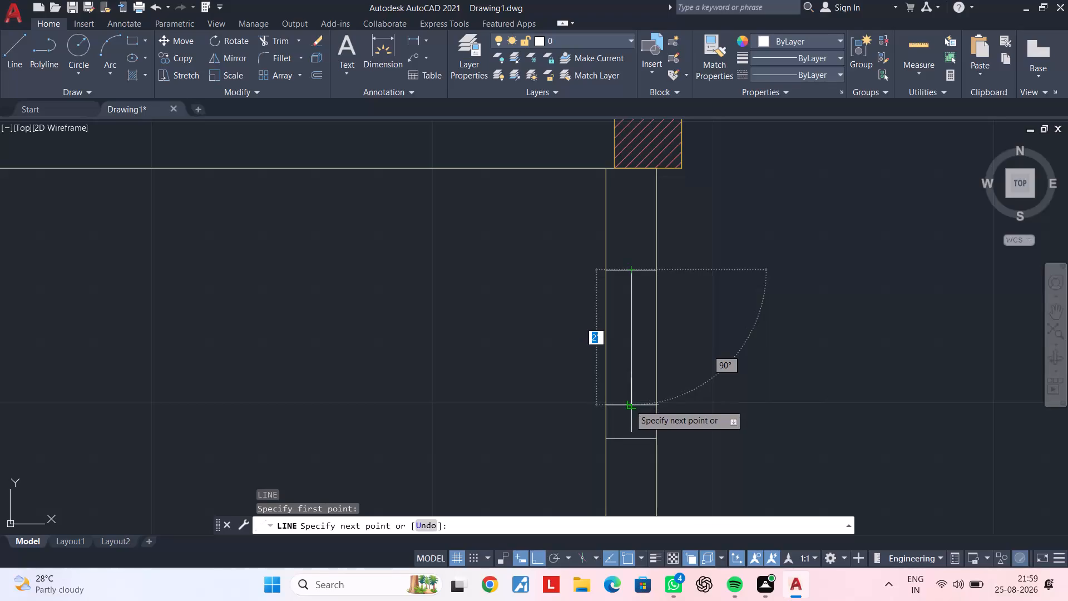
left_click(629, 405)
key("space")
key("space")
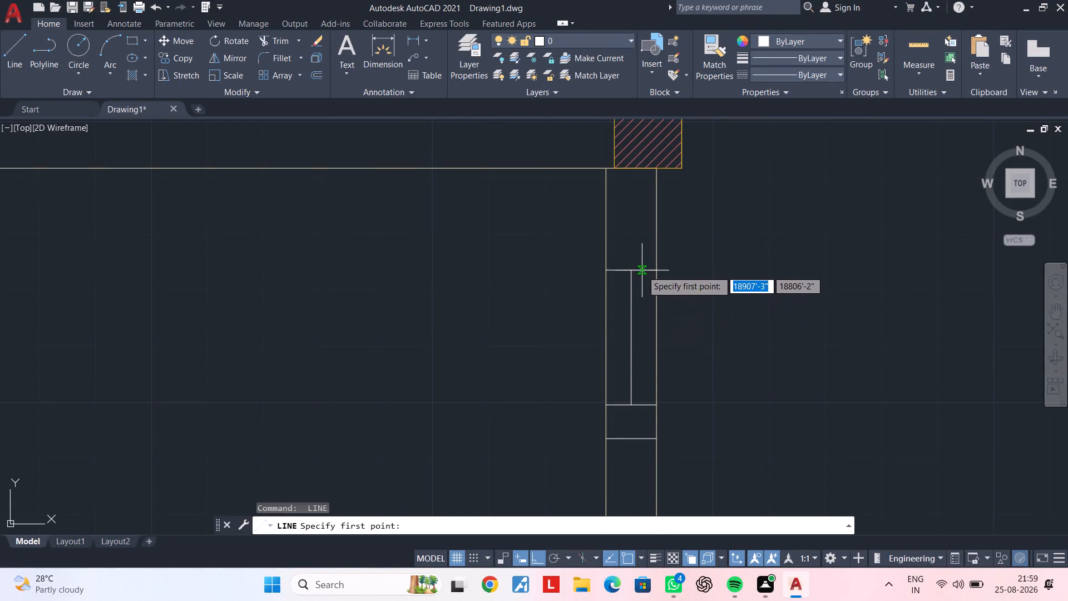
key("Escape")
key("Escape")
key("Escape")
Offset the window's centre line 1" to each side to form the window panes.
type("OF")
key("space")
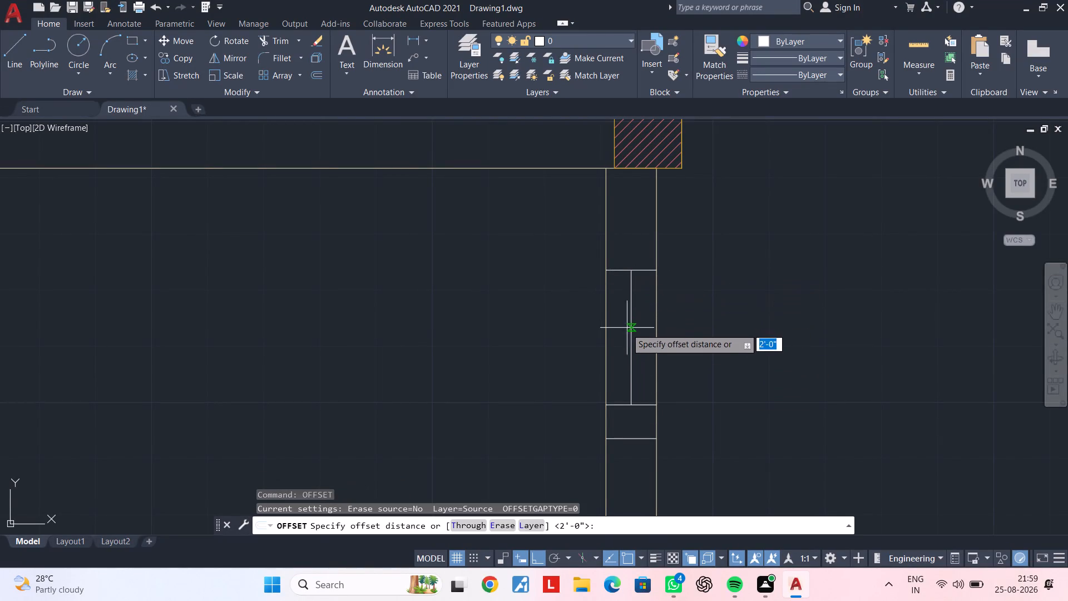
key("1")
key("shift+quotedbl")
key("Return")
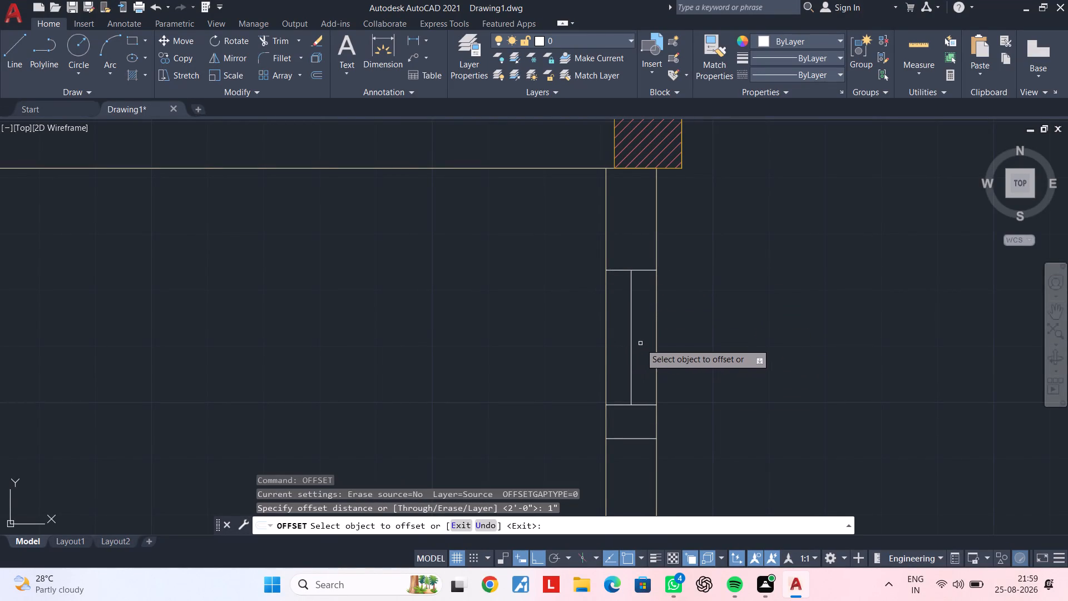
left_click(631, 341)
left_click(612, 343)
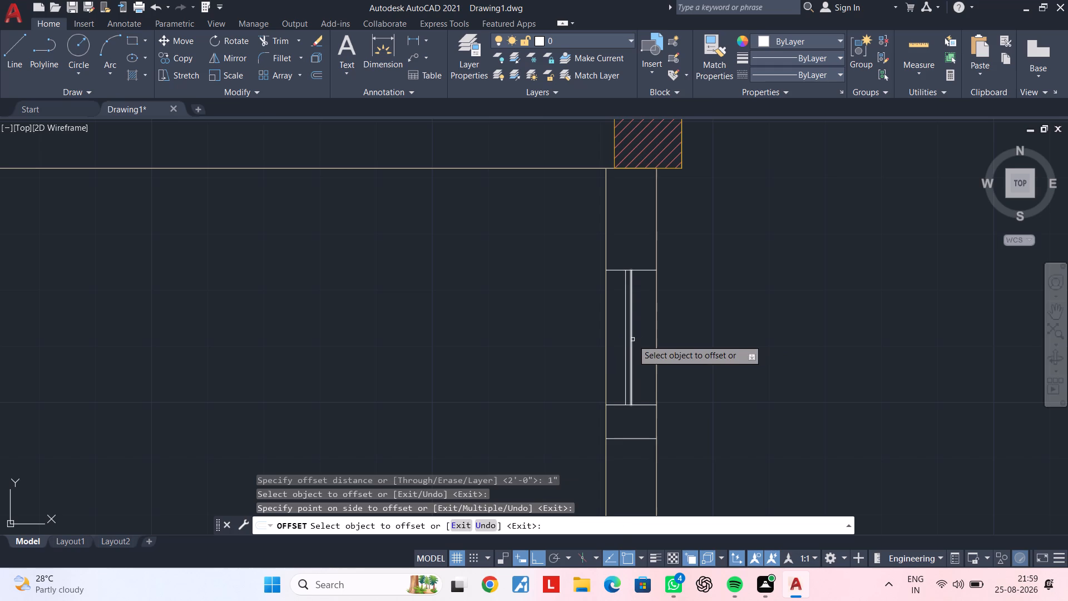
left_click(632, 339)
left_click(644, 339)
key("Escape")
key("Escape")
Trim both partition faces between the 4'-spaced cross lines below the new window to open the doorway.
scroll(644, 346, "down", 2)
middle_click_drag(651, 363, 588, 345)
middle_click_drag(619, 391, 601, 328)
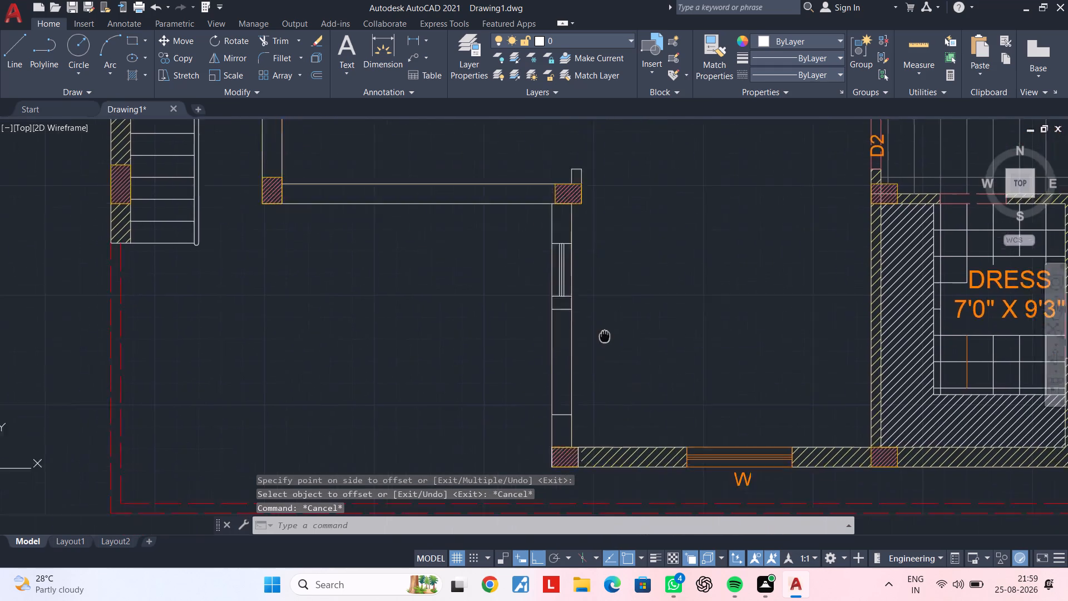
middle_click_drag(601, 328, 582, 288)
key("Escape")
key("Escape")
key("Escape")
type("TR")
key("space")
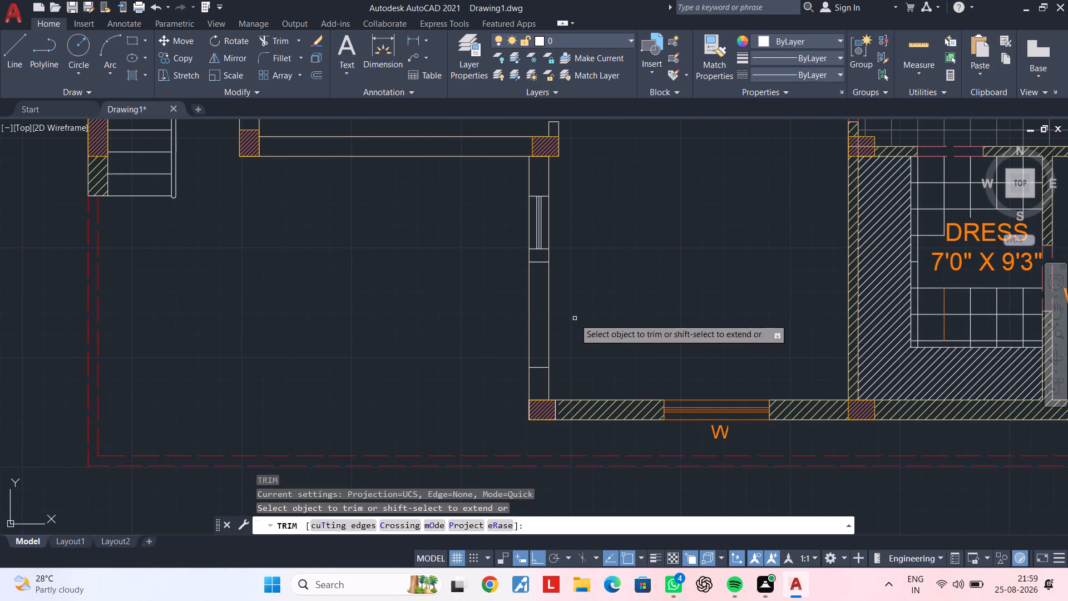
left_click(573, 314)
left_click(474, 314)
key("Escape")
middle_click(570, 303)
key("Escape")
key("Escape")
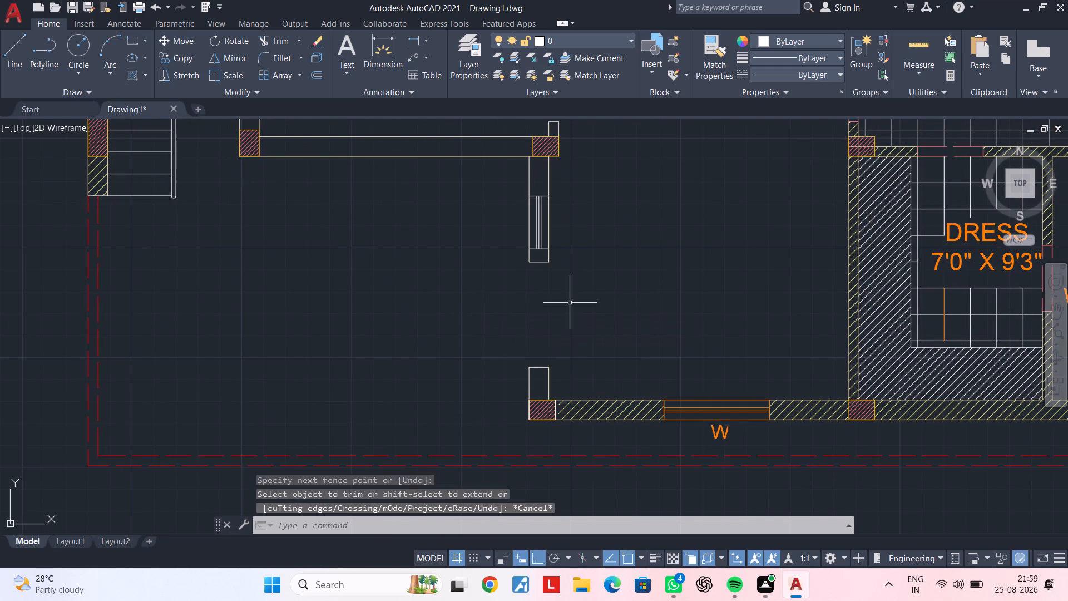
Draw a vertical line across the new opening along the dining-side face, joining the corners of its two jambs.
key("l")
key("space")
scroll(550, 279, "up", 2)
left_click(542, 234)
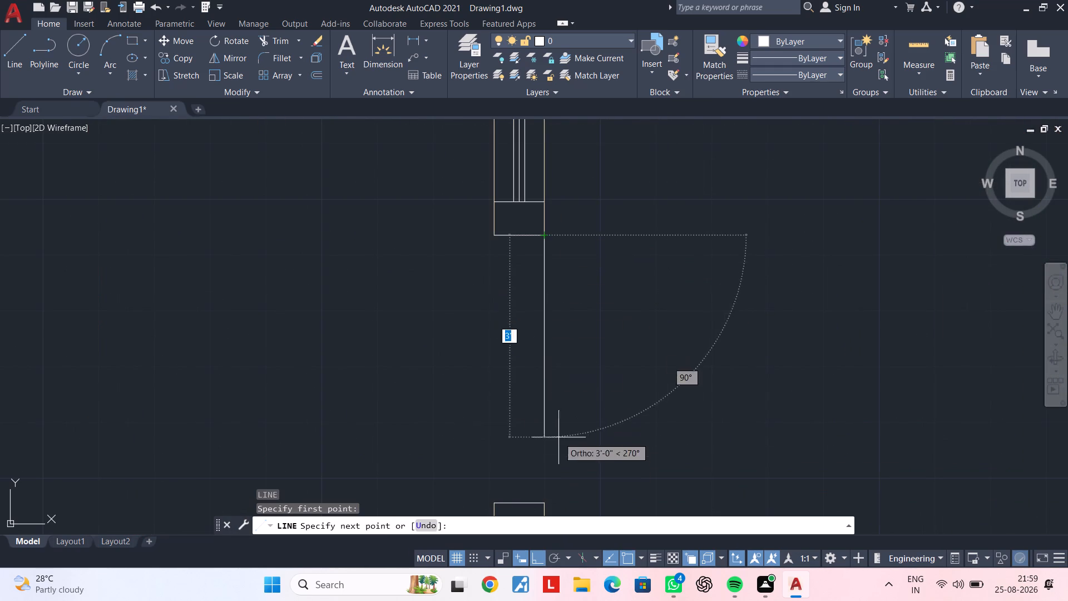
left_click(545, 501)
key("Escape")
scroll(599, 430, "down", 3)
middle_click_drag(604, 410, 554, 351)
key("Escape")
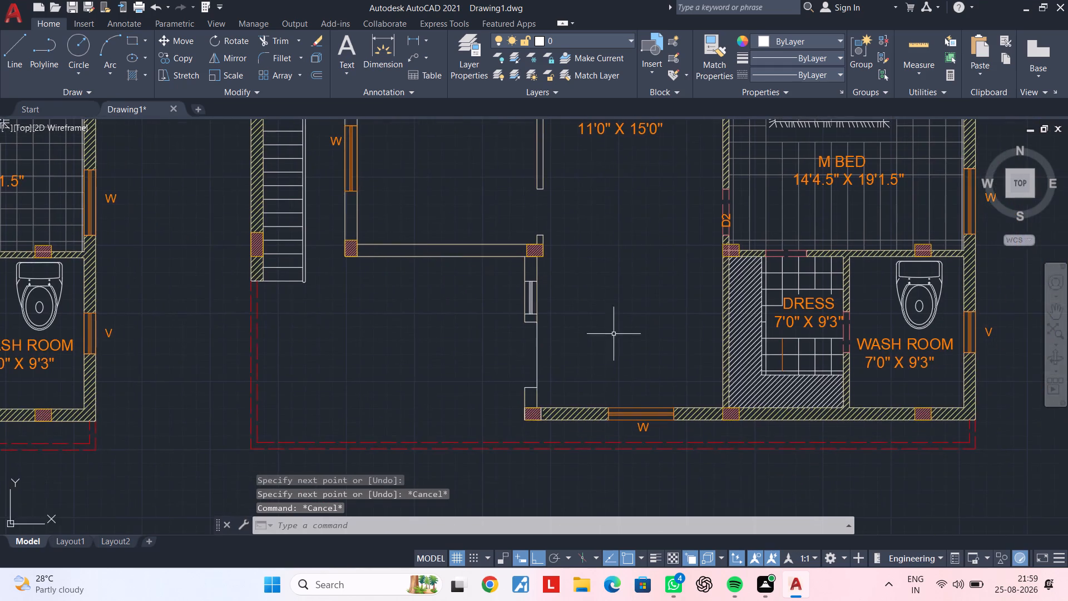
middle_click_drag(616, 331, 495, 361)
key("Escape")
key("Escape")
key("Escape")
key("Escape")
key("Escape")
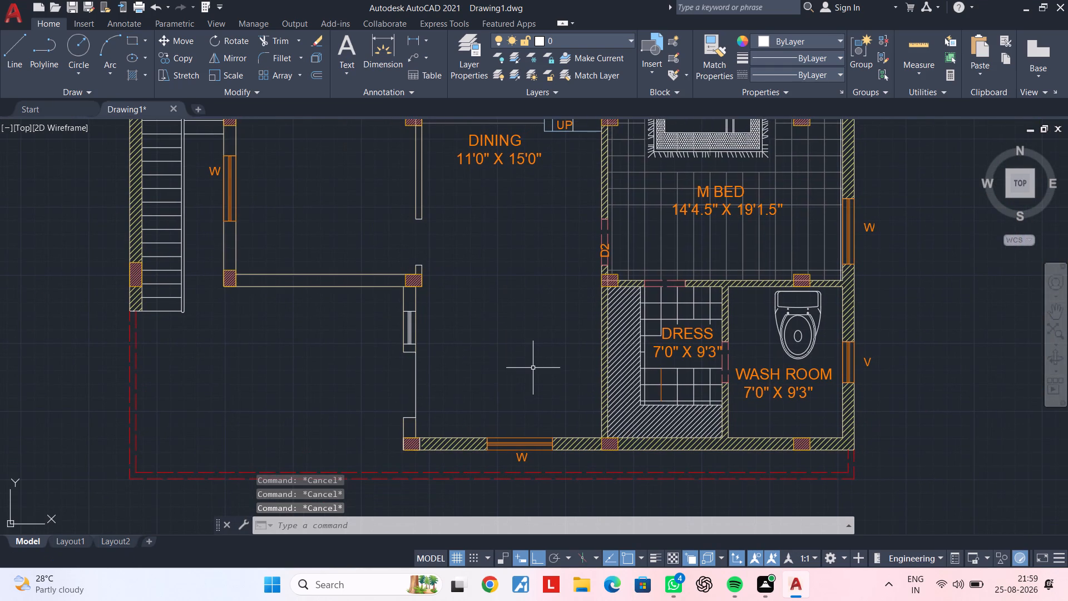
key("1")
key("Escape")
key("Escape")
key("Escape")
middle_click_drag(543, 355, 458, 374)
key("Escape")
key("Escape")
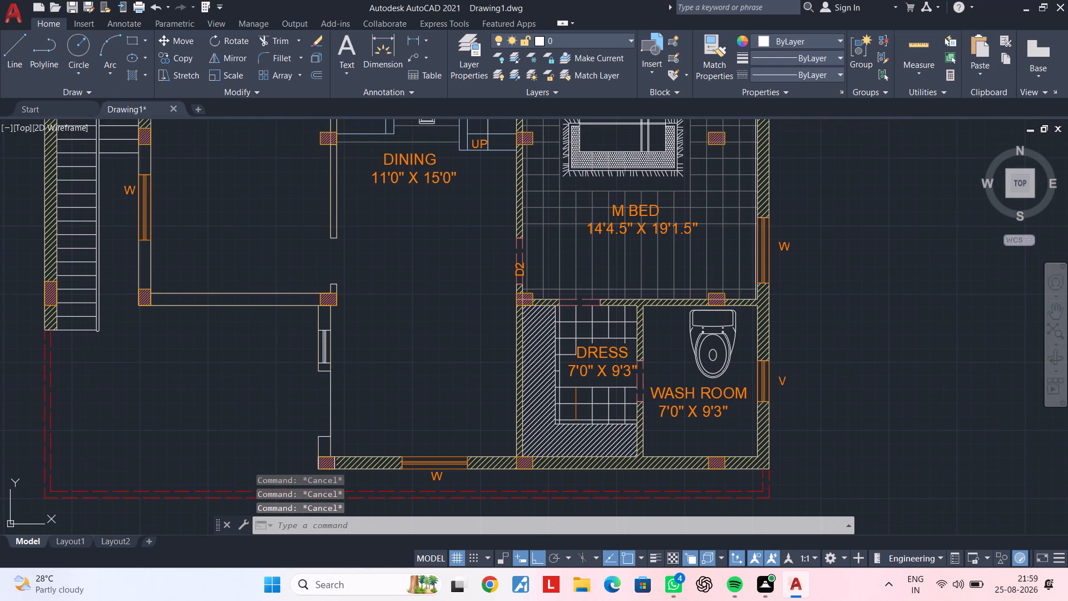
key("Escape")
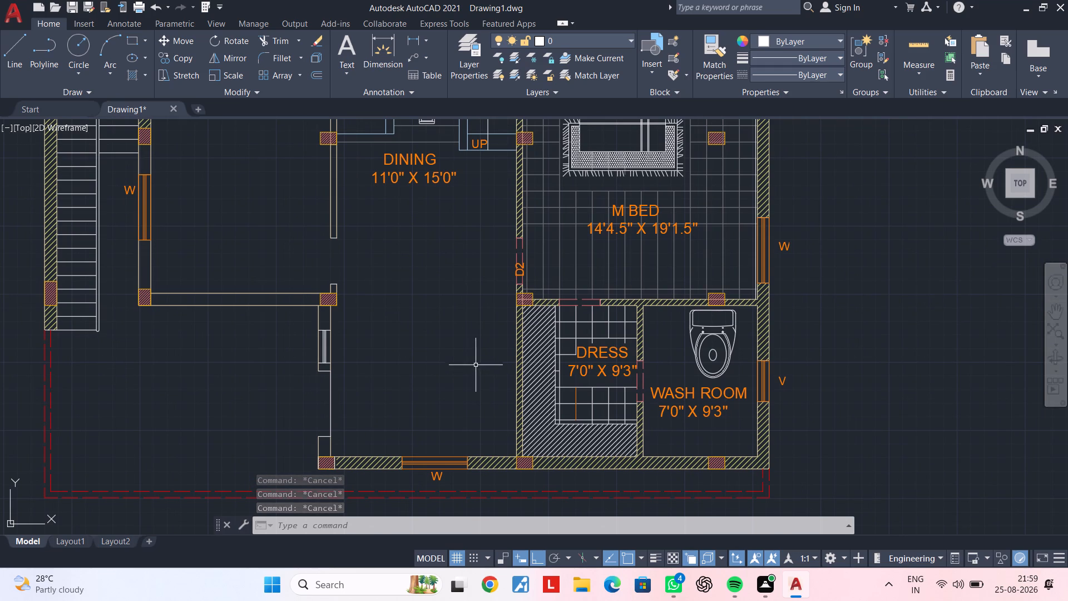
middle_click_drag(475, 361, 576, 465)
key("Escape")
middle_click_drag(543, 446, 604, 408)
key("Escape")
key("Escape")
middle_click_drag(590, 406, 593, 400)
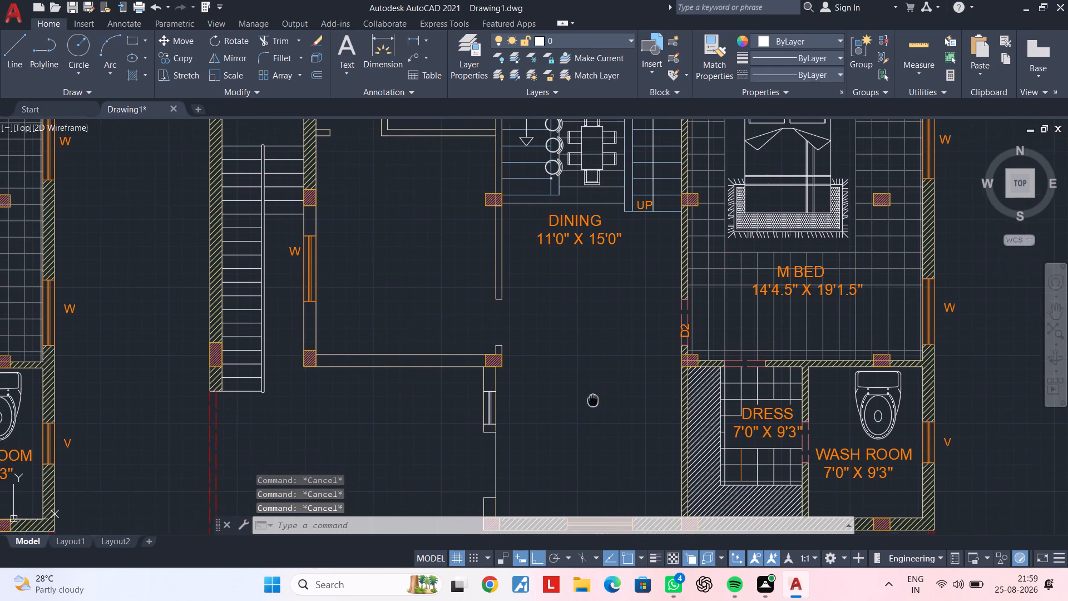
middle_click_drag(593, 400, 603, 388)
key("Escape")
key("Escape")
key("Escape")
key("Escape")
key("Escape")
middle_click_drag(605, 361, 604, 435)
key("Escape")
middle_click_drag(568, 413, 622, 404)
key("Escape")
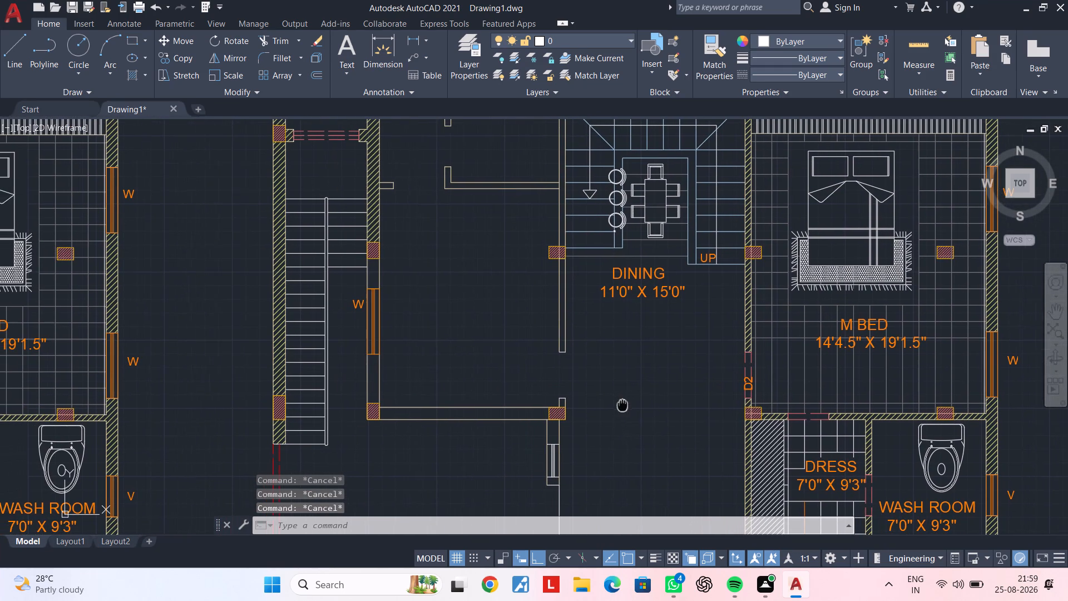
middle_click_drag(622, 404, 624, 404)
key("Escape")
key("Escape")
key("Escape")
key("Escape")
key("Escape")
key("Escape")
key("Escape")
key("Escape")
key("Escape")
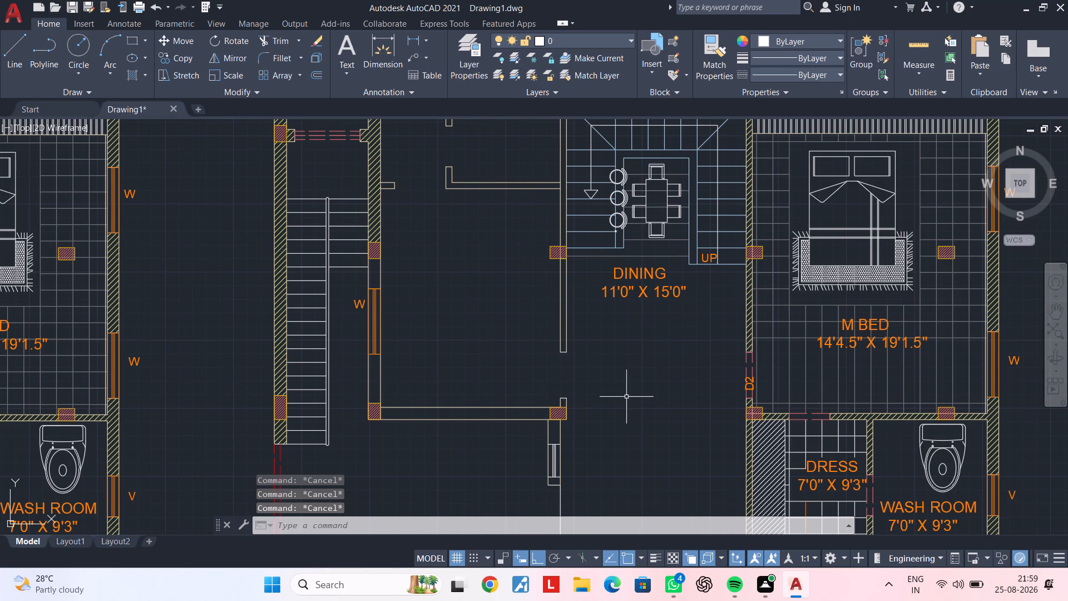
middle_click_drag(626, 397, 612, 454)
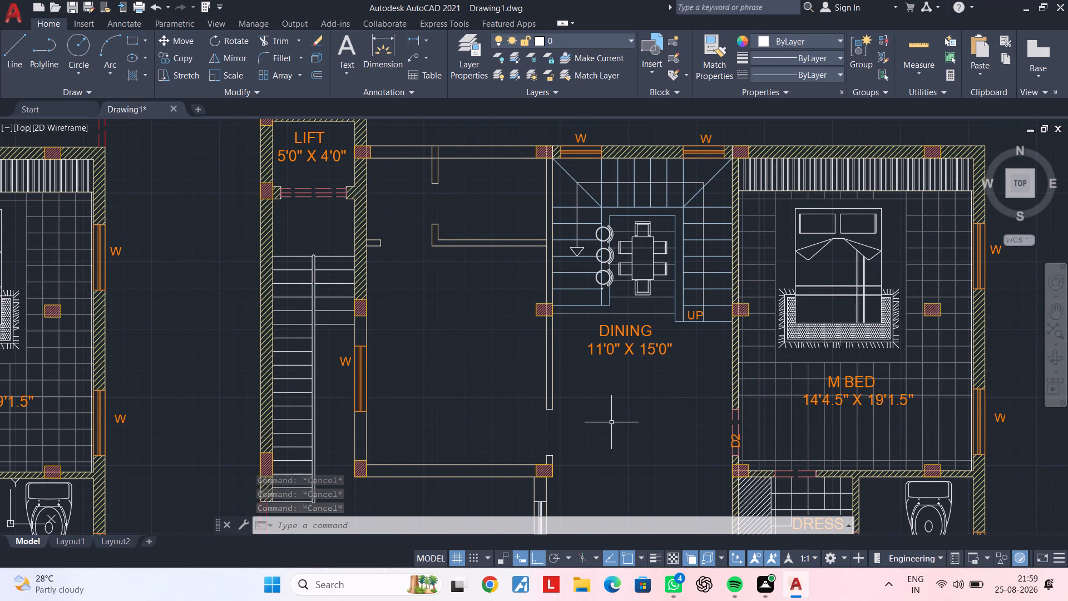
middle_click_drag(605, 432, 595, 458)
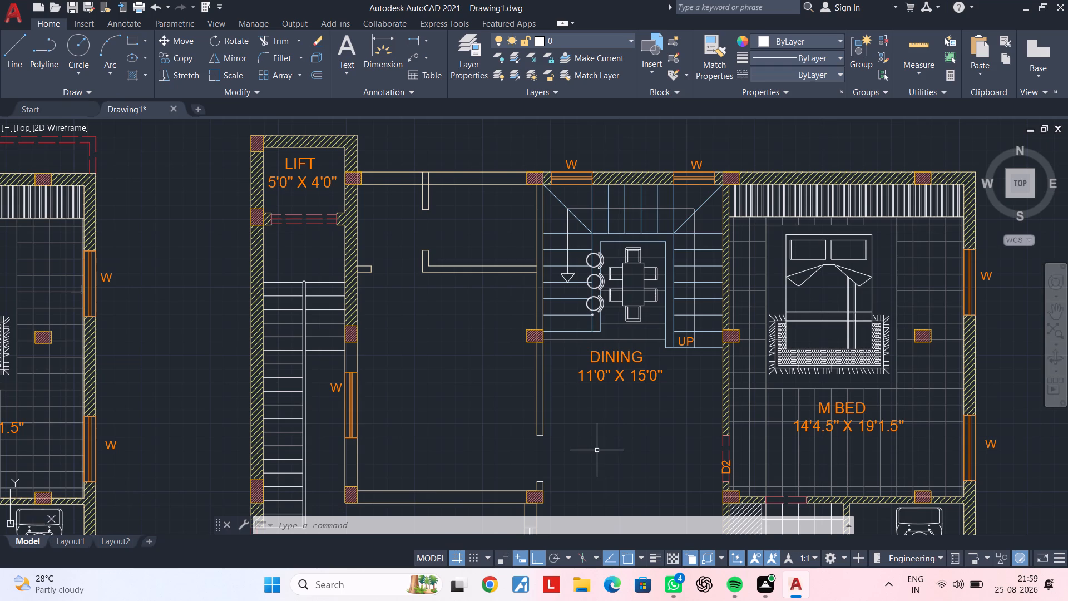
Delete the dining table set and the three round stools from the space enclosed by the U-shaped staircase.
scroll(636, 296, "up", 1)
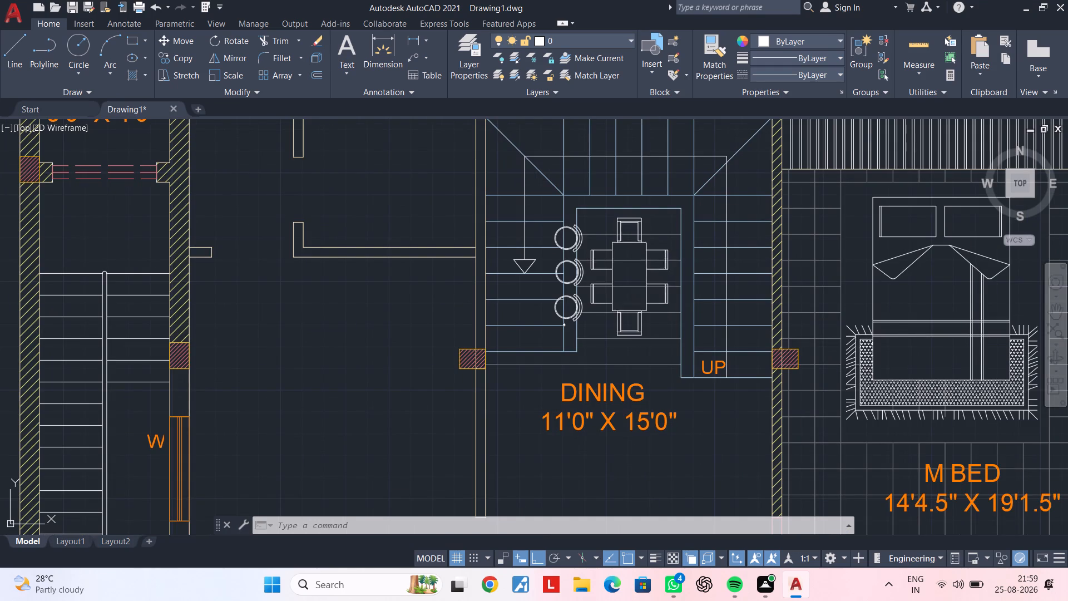
left_click(634, 309)
key("Delete")
middle_click_drag(632, 313, 631, 366)
scroll(571, 315, "up", 2)
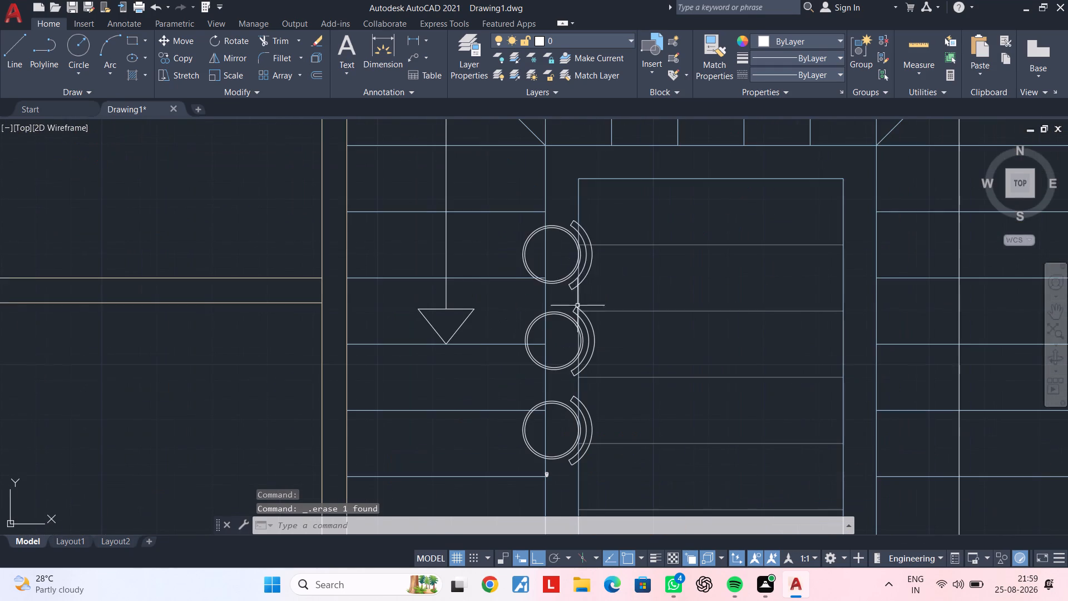
left_click(585, 269)
key("Delete")
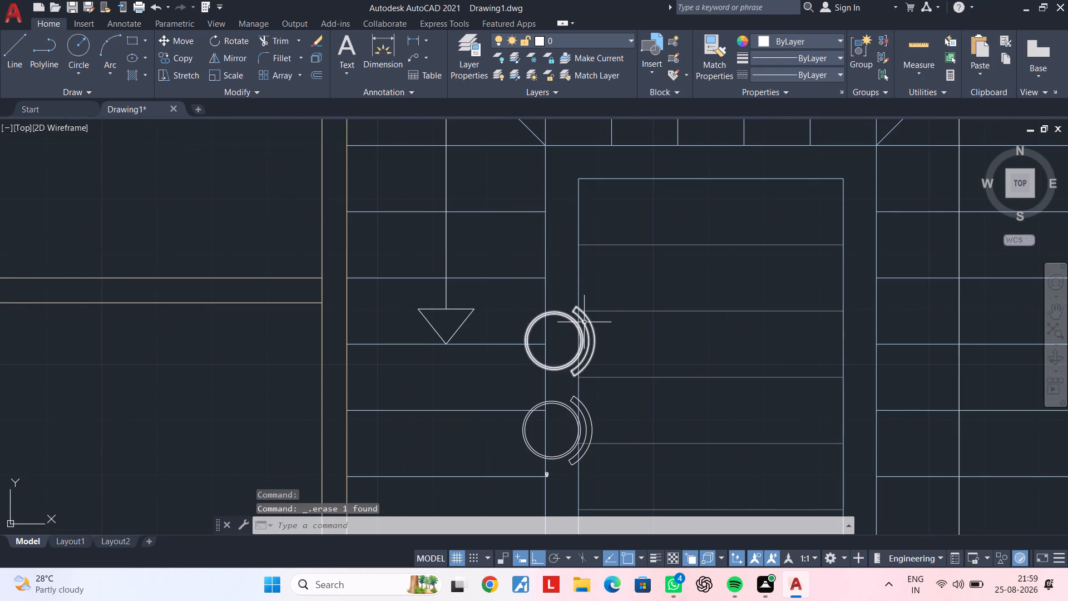
left_click(584, 324)
key("Delete")
left_click(593, 427)
key("Delete")
Delete the tiny leftover block on the inner edge of the staircase's down-arrow flight.
scroll(649, 427, "down", 1)
middle_click_drag(651, 415, 614, 357)
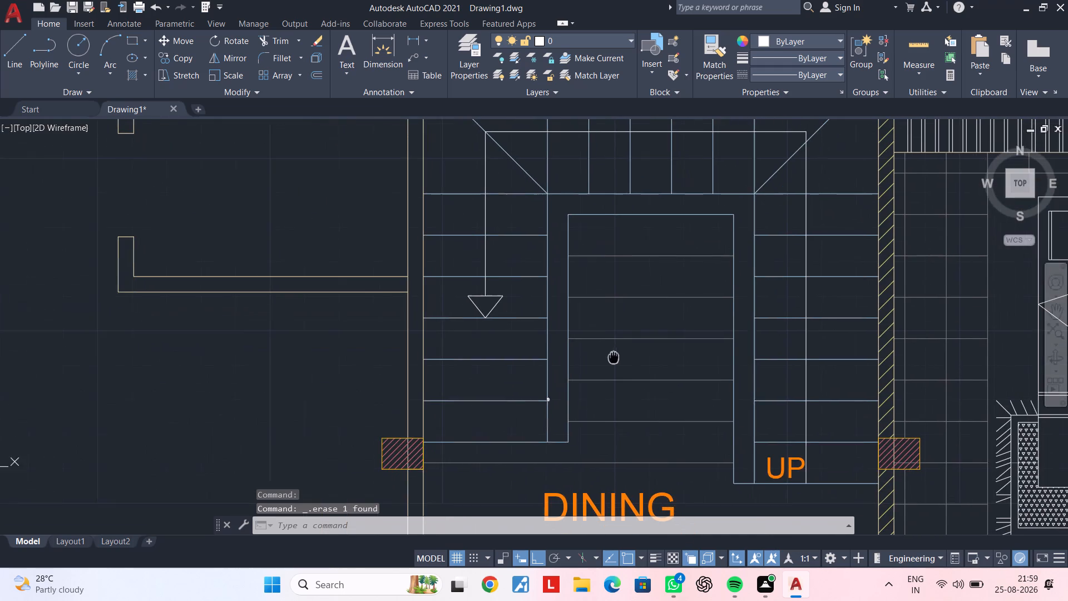
middle_click_drag(614, 357, 613, 357)
scroll(546, 411, "up", 4)
left_click(530, 391)
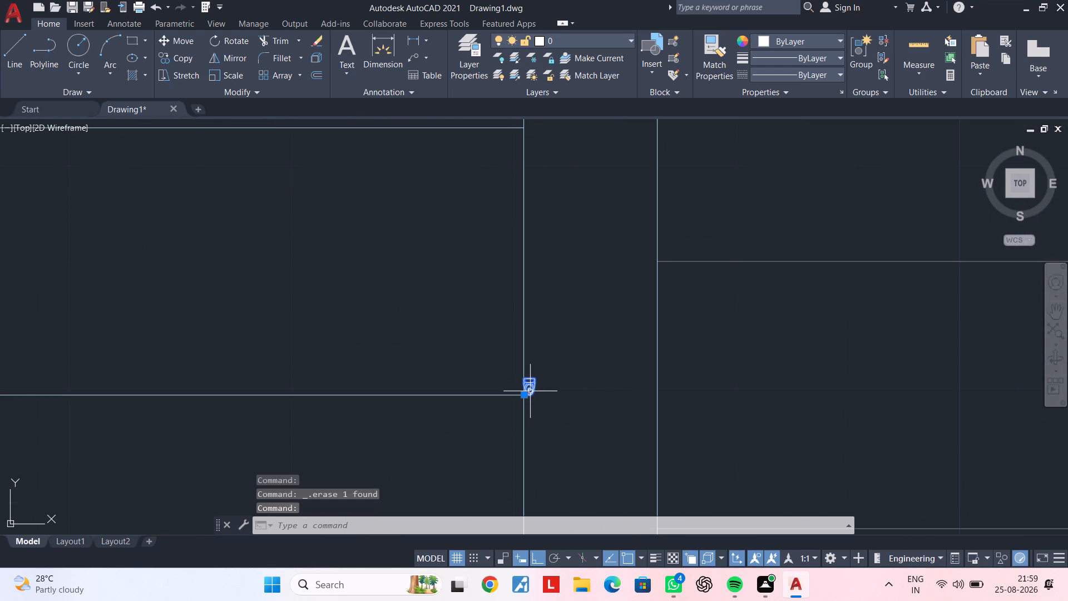
key("Delete")
scroll(534, 393, "down", 4)
middle_click_drag(629, 412, 615, 334)
scroll(616, 346, "down", 1)
middle_click_drag(619, 356, 620, 363)
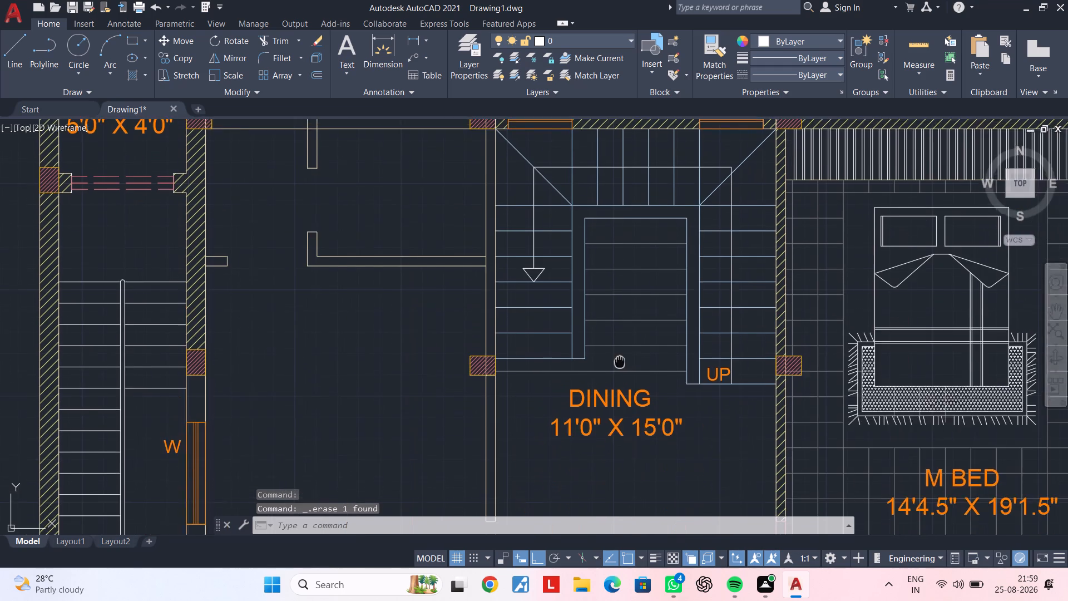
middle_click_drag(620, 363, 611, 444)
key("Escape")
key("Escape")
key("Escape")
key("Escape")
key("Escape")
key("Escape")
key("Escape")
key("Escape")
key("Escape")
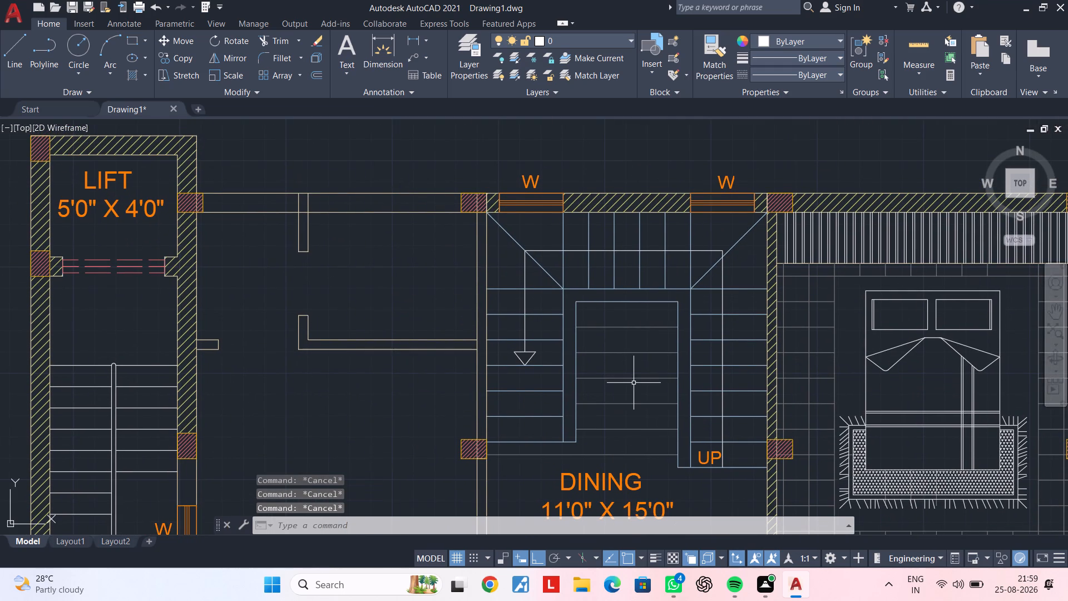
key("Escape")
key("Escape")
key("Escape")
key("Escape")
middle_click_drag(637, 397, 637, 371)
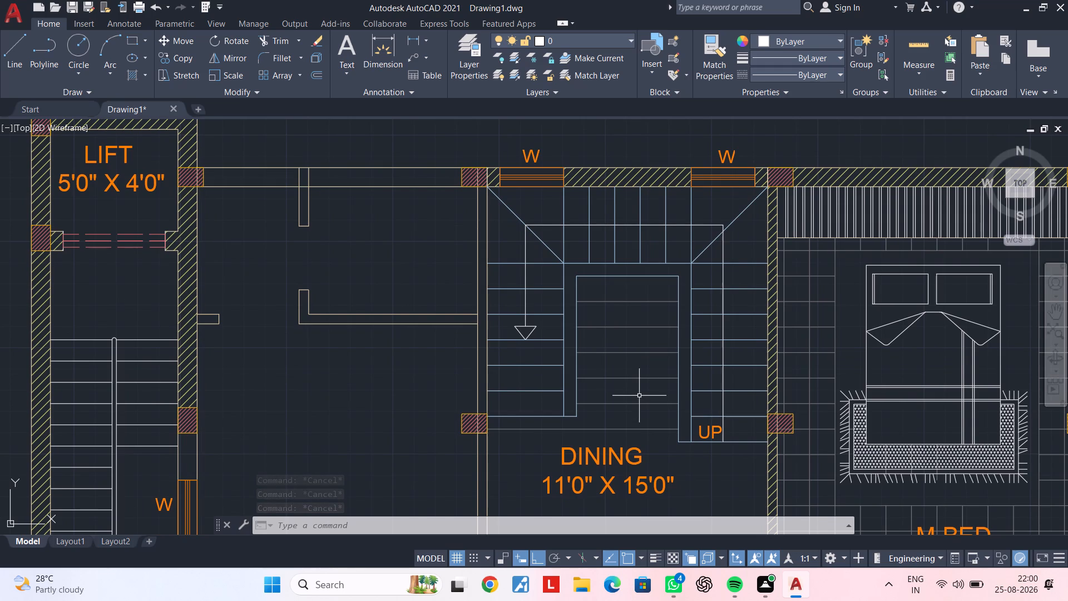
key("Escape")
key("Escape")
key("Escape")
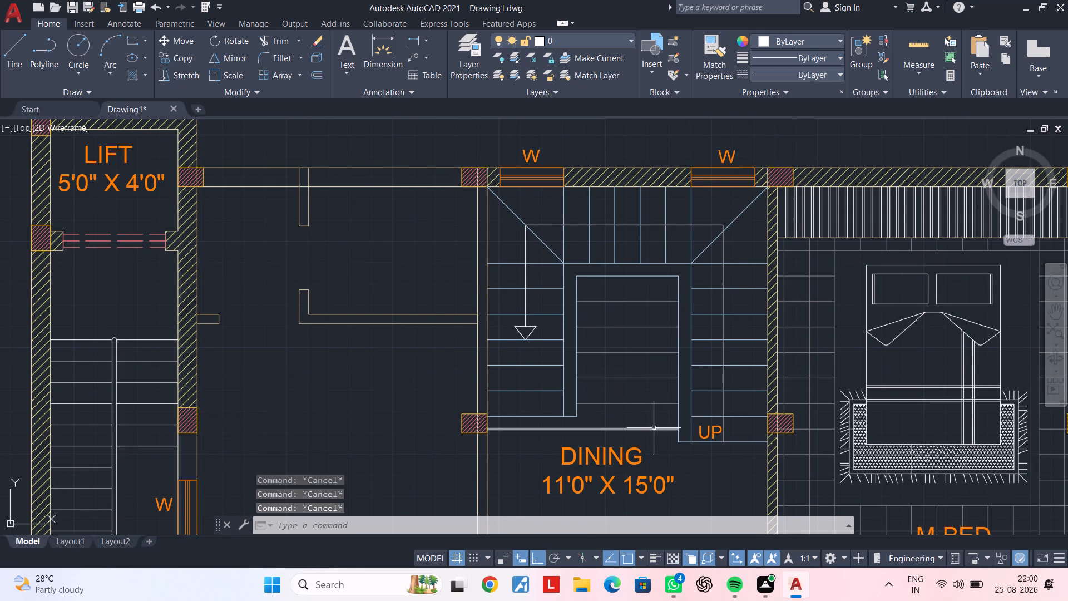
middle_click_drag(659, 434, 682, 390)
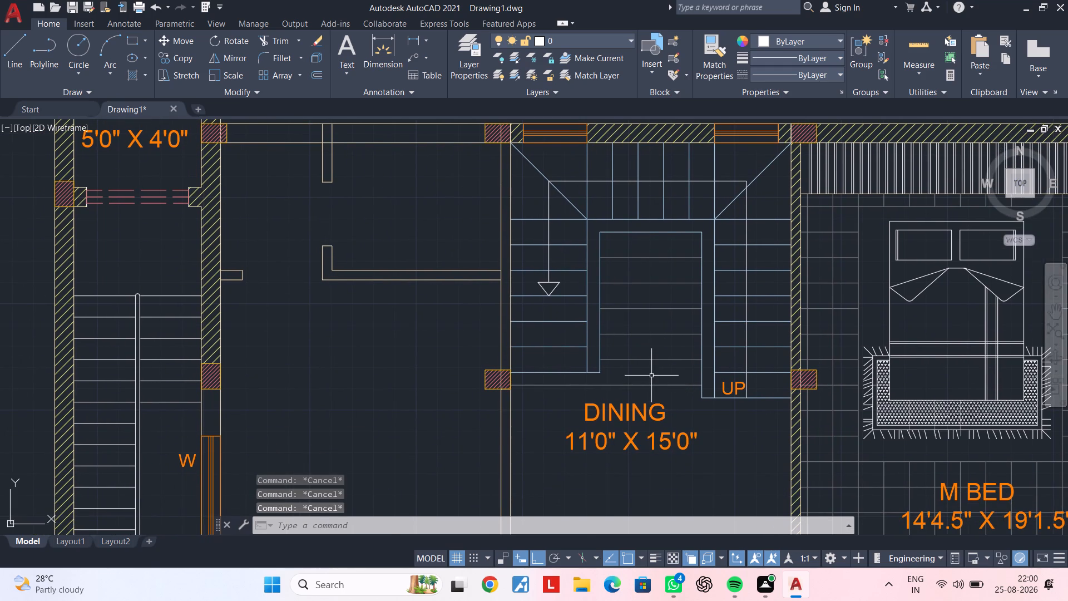
Trim away the horizontal floor lines inside the U-shaped staircase's well, keeping the line across its open end.
middle_click_drag(651, 376, 626, 396)
key("Escape")
key("Escape")
type("TR")
key("space")
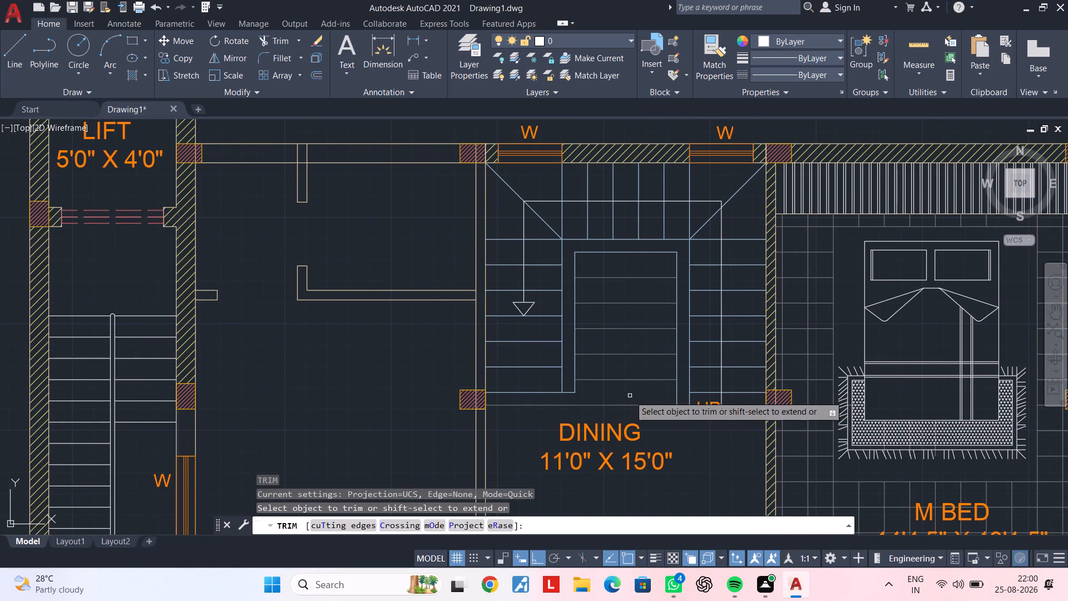
left_click(630, 396)
left_click(614, 272)
key("Escape")
key("Escape")
key("Escape")
key("Escape")
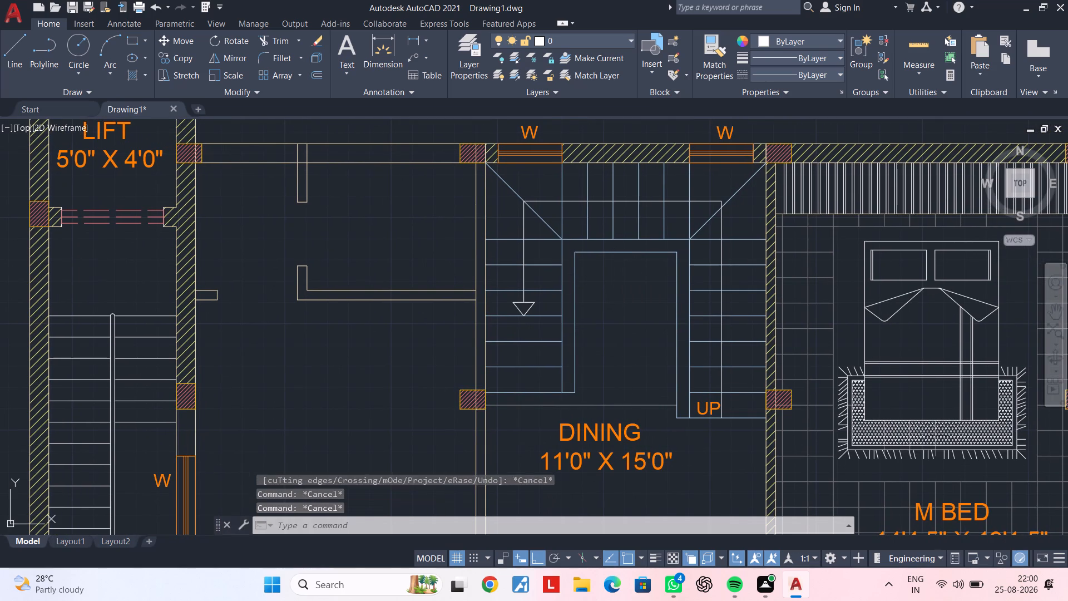
key("Escape")
key("Escape")
key("Escape")
key("Escape")
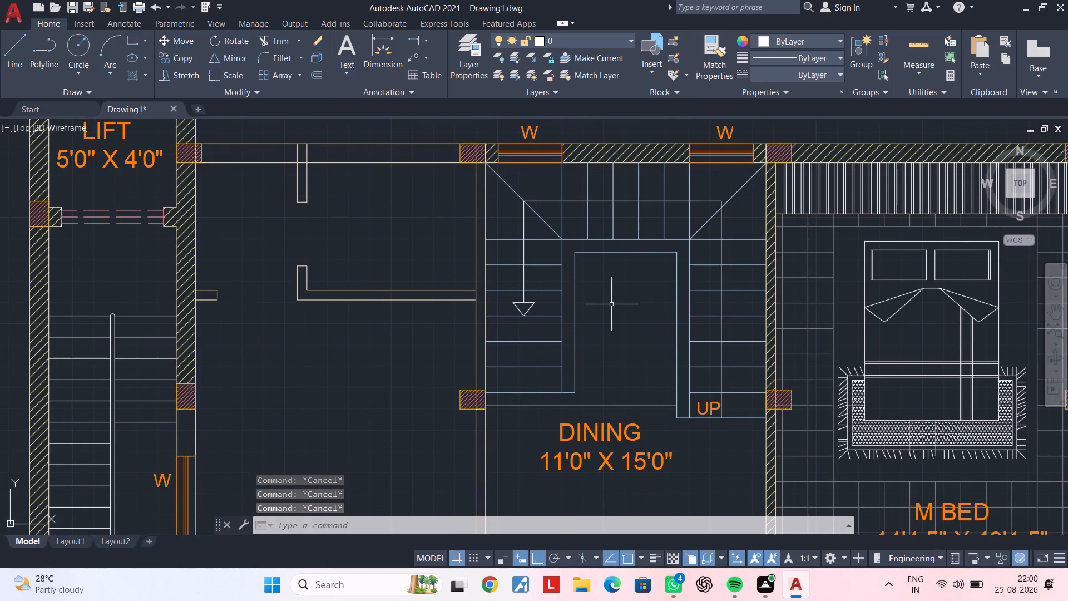
Draw a rectangle filling the stair well, from its inner upper-left corner to the floor line's end beside the UP flight.
type("REC")
key("space")
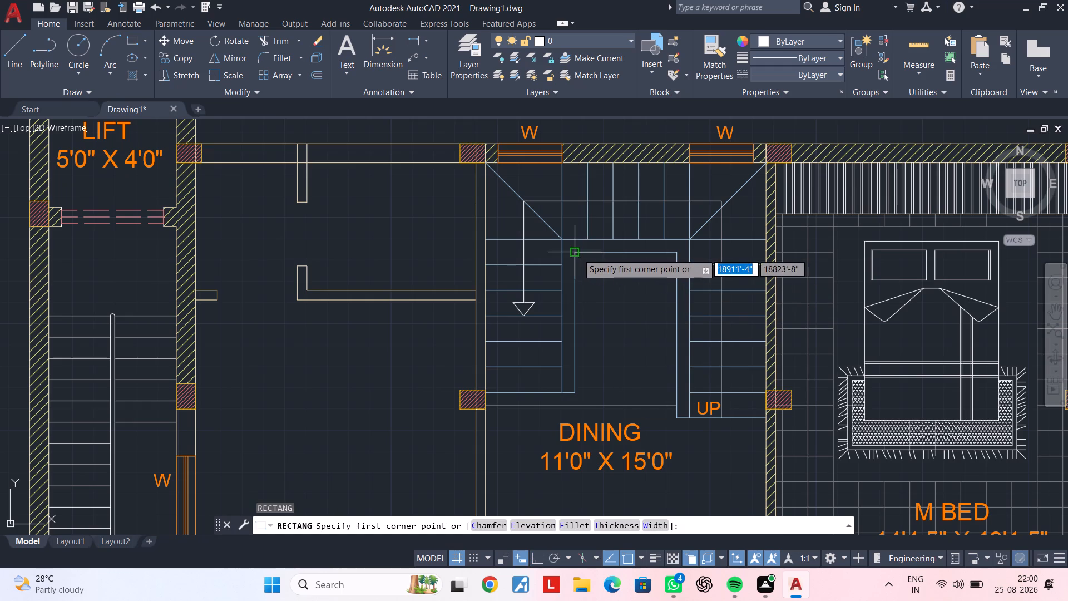
left_click(577, 253)
scroll(665, 403, "up", 3)
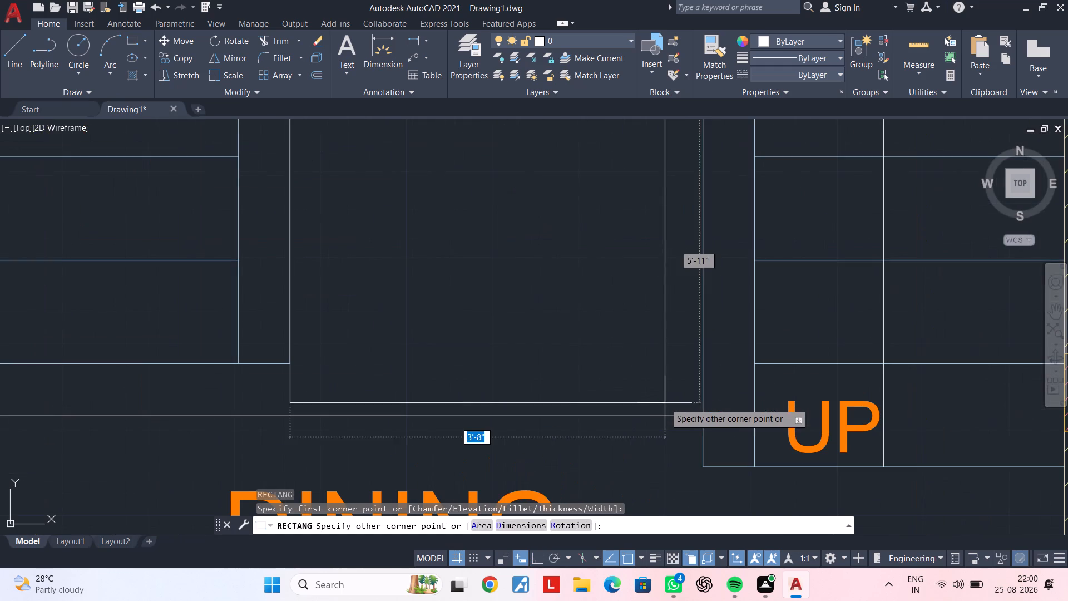
left_click(700, 418)
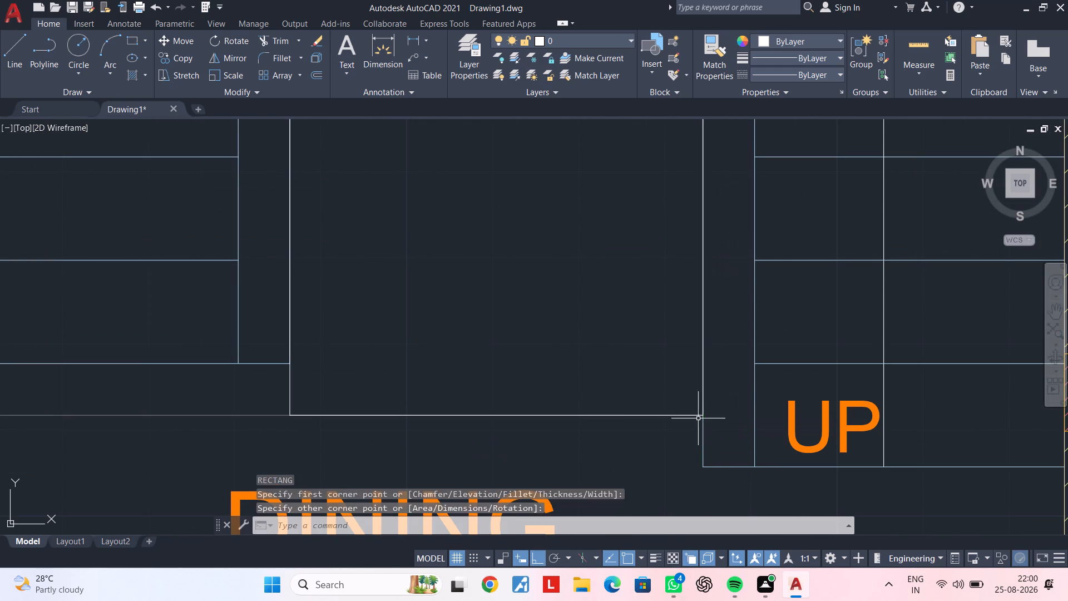
key("Escape")
scroll(624, 378, "down", 3)
middle_click_drag(570, 343, 578, 432)
key("Escape")
key("Escape")
middle_click_drag(608, 386, 576, 324)
key("Escape")
key("Escape")
key("Escape")
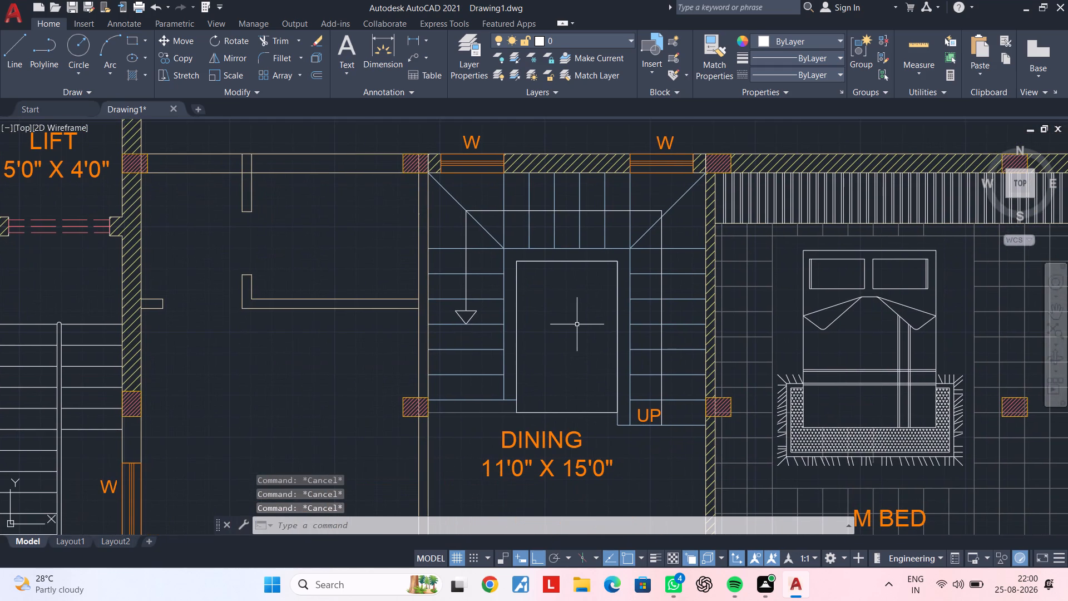
key("Escape")
Draw two crossing diagonal lines between opposite corners of the stair-well rectangle.
middle_click_drag(566, 338, 554, 348)
key("Escape")
key("Escape")
key("Escape")
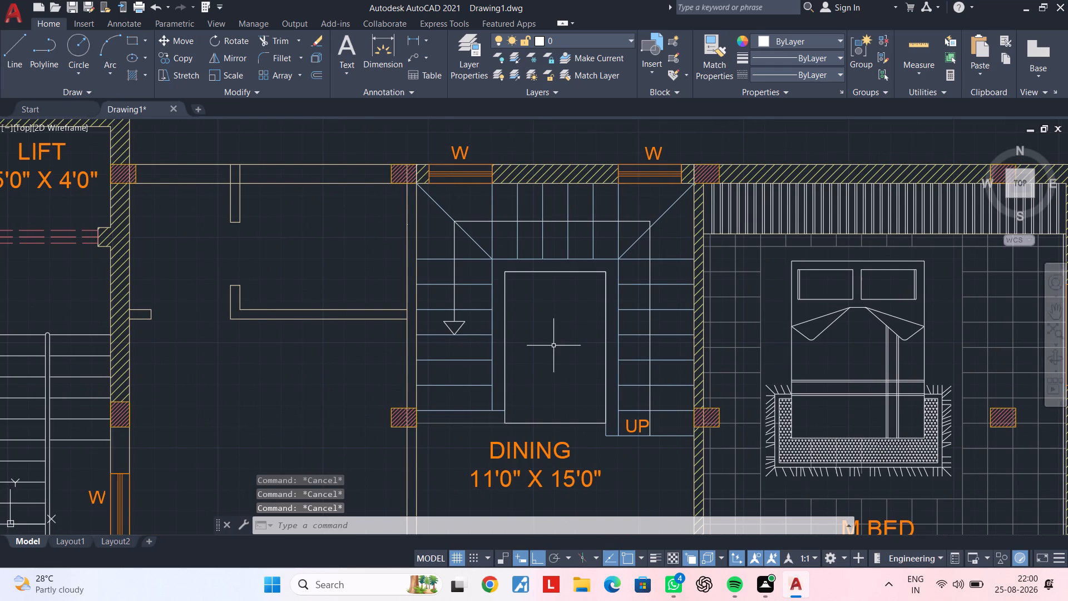
type("L")
key("space")
left_click(508, 275)
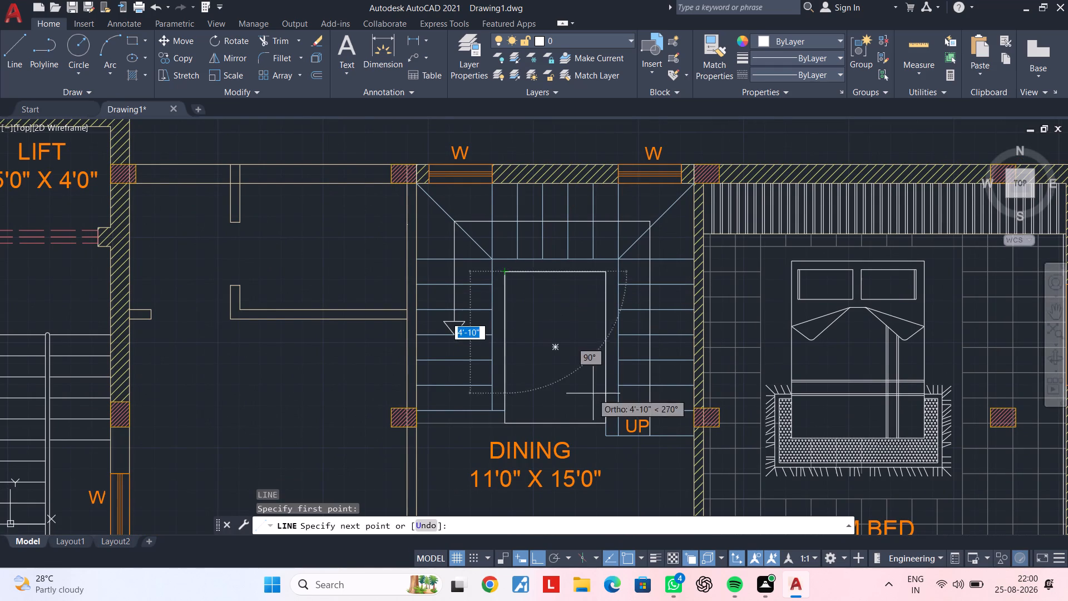
scroll(618, 418, "up", 1)
left_click(597, 425)
key("Escape")
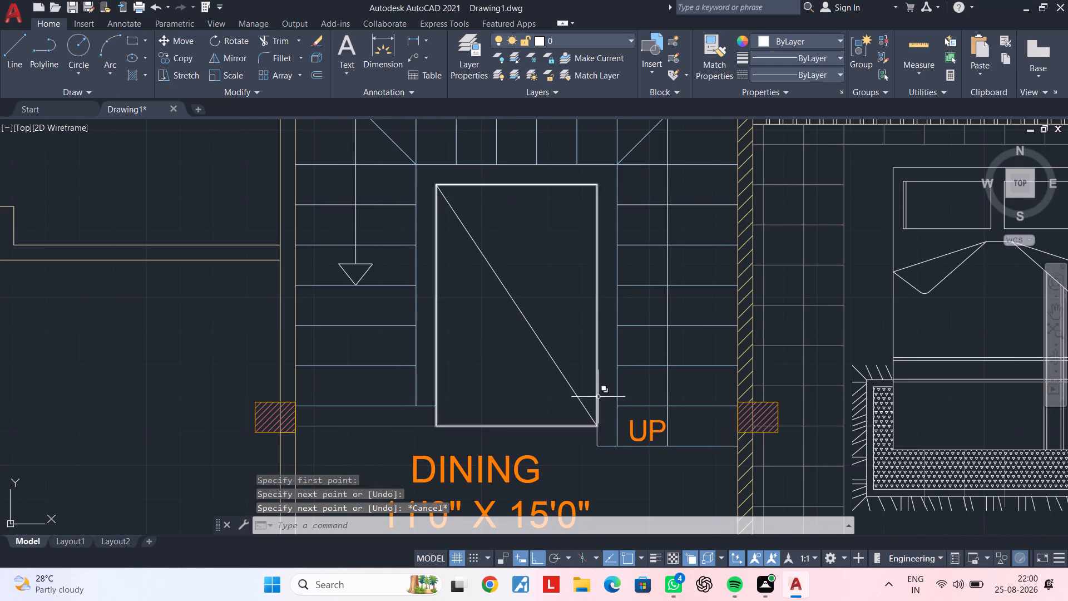
key("space")
left_click(594, 187)
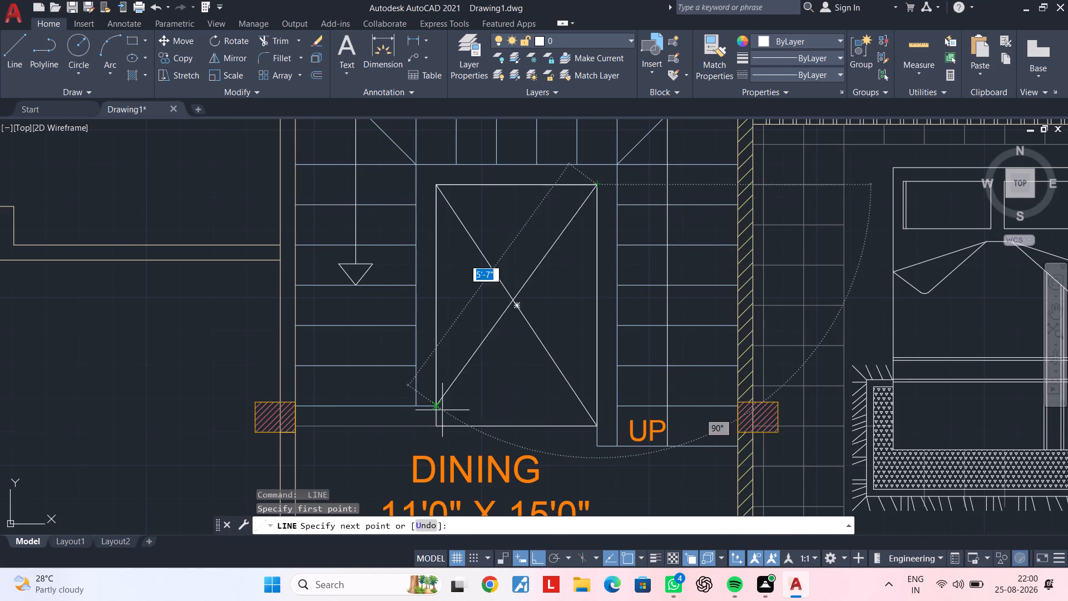
left_click(437, 425)
key("Escape")
key("Escape")
scroll(479, 389, "down", 2)
middle_click_drag(486, 388, 580, 354)
key("Escape")
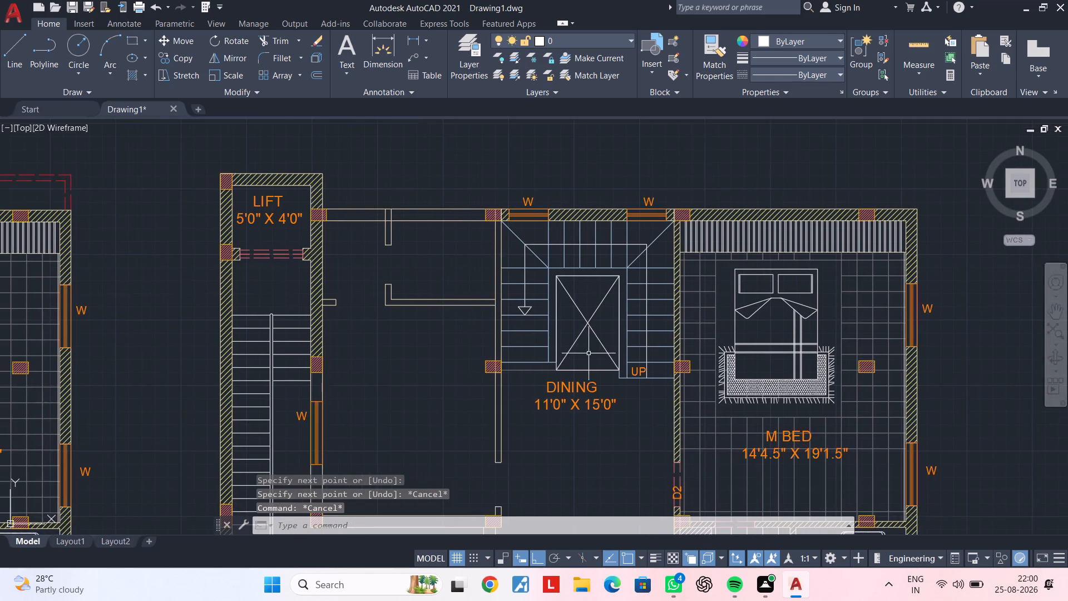
key("Escape")
Copy the D2 door and its label from the M BED wall into the matching opening across the dining area.
middle_click_drag(600, 346, 666, 274)
key("Escape")
key("Escape")
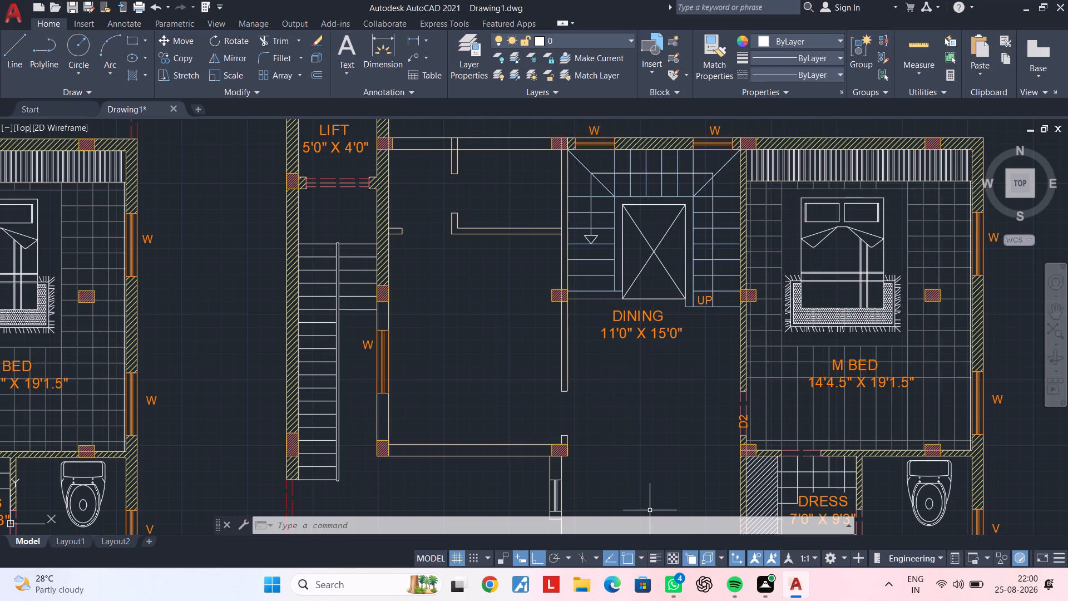
scroll(725, 445, "up", 3)
middle_click_drag(667, 446, 815, 414)
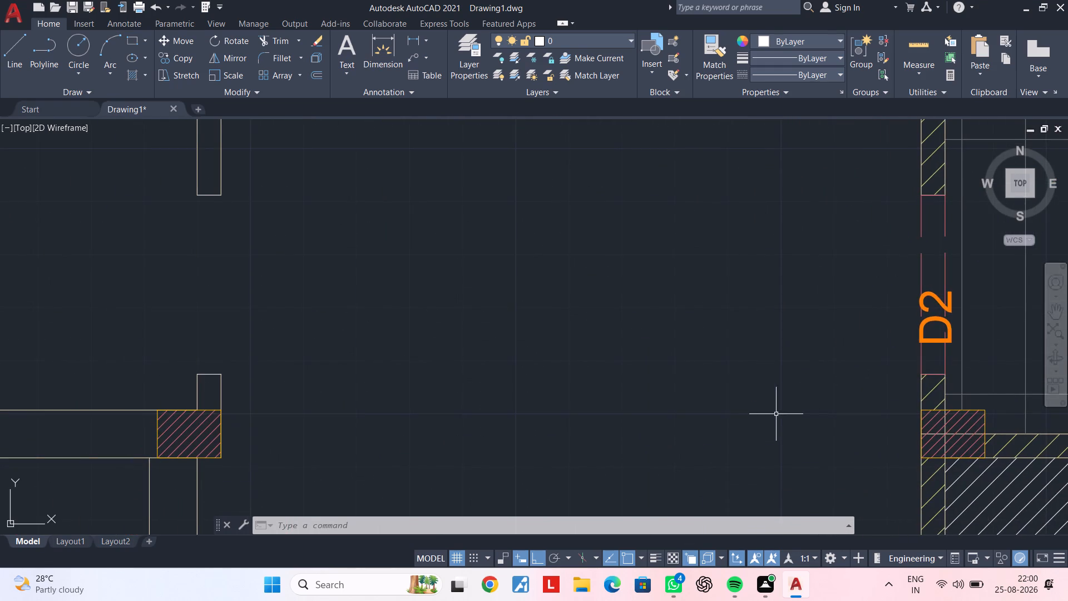
middle_click_drag(783, 411, 664, 433)
key("Escape")
key("Escape")
scroll(618, 437, "down", 1)
middle_click_drag(617, 438, 700, 418)
key("Escape")
key("Escape")
middle_click_drag(698, 402, 652, 417)
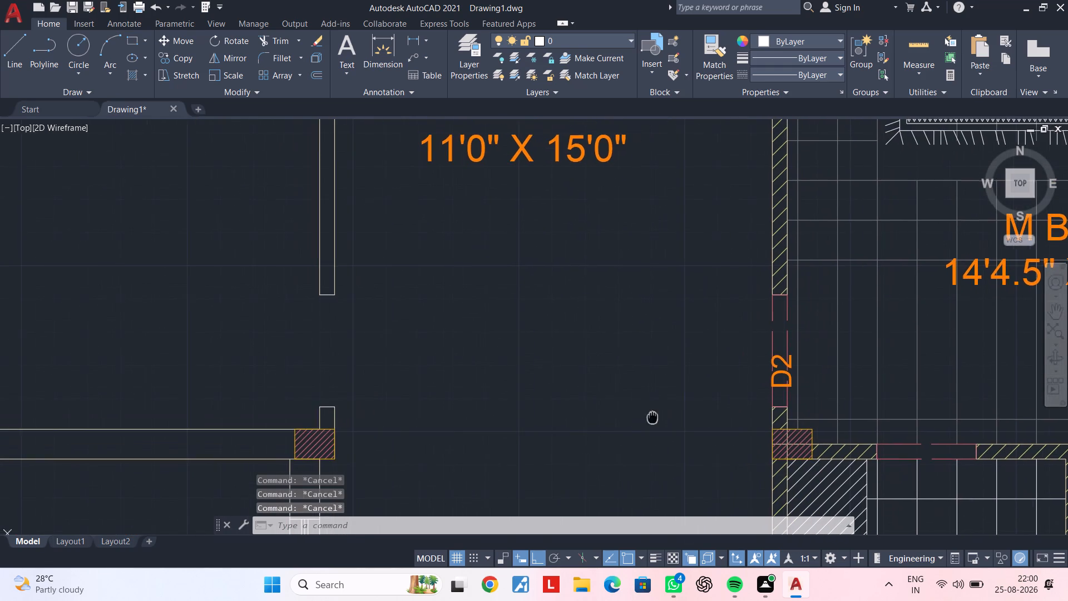
key("Escape")
middle_click_drag(652, 417, 651, 417)
left_click(777, 378)
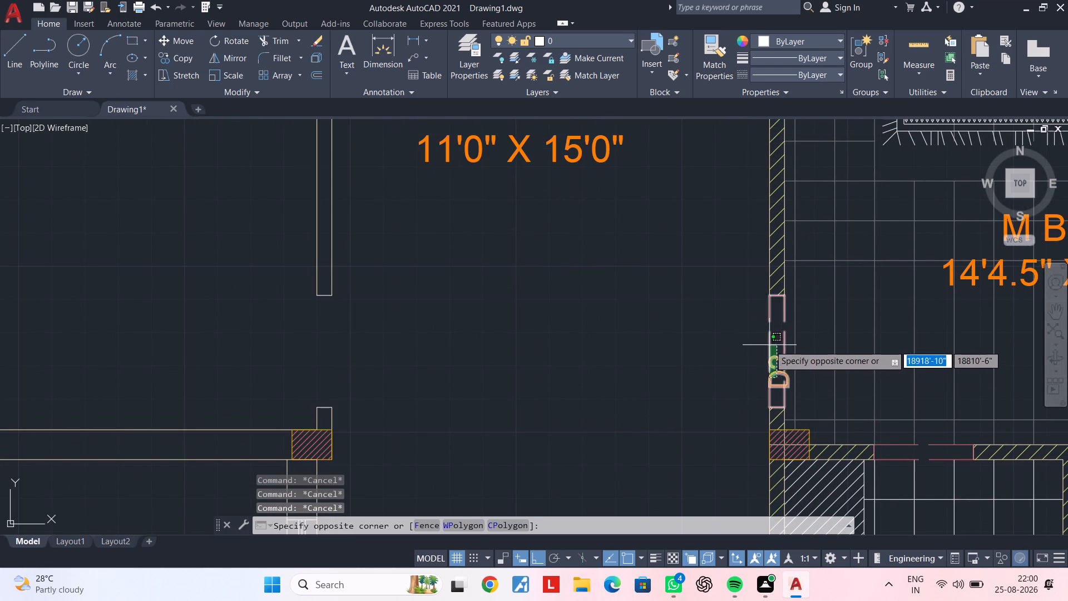
left_click(769, 345)
key("c")
type("O")
key("space")
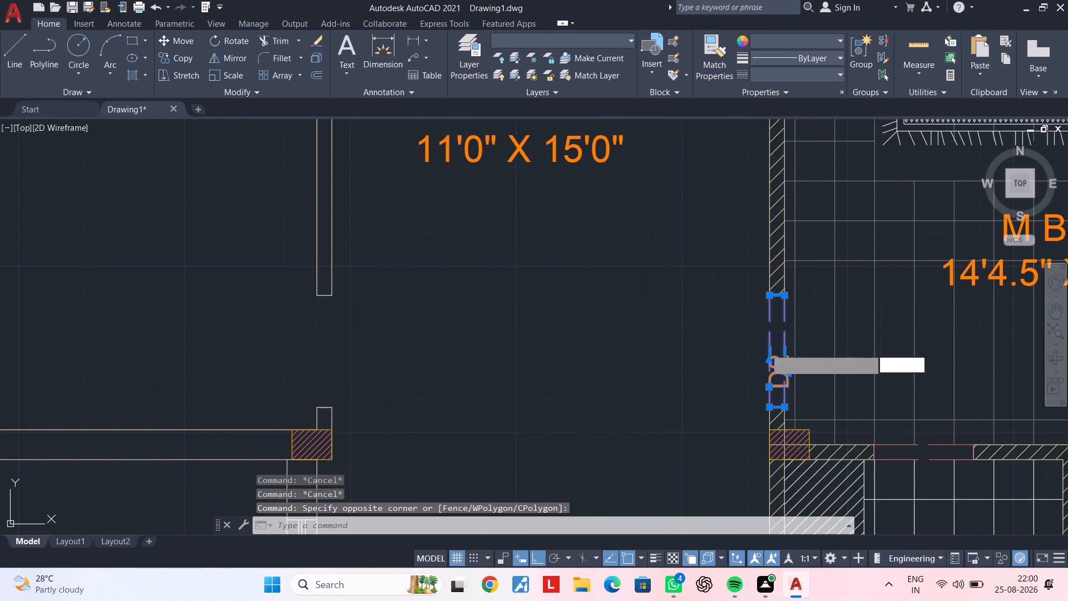
left_click(772, 410)
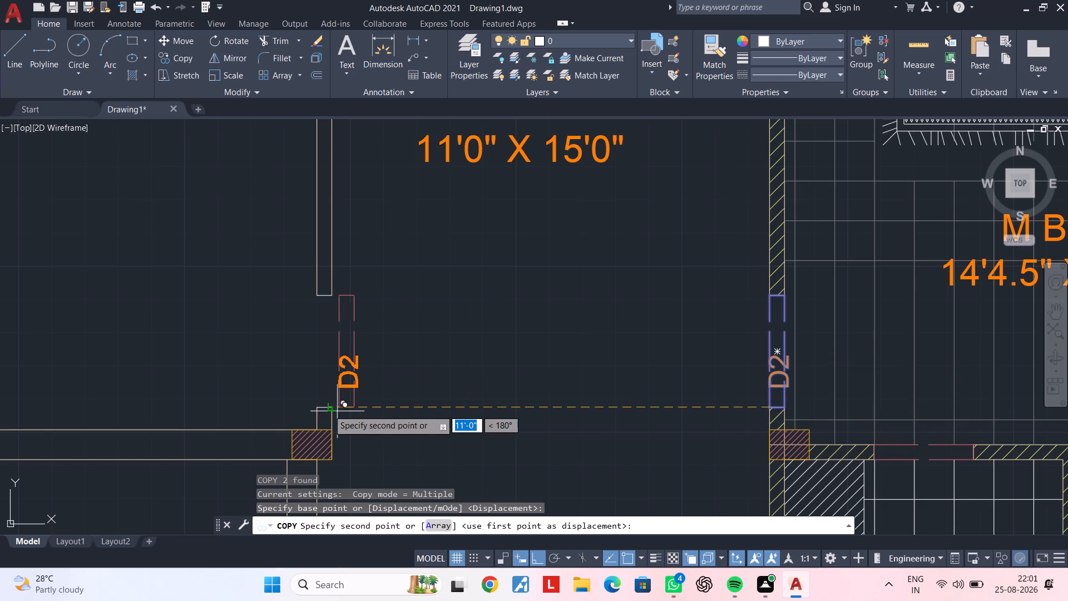
left_click(315, 410)
key("Escape")
Delete the DINING 11'0" X 15'0" label below the U-shaped staircase.
scroll(431, 403, "down", 2)
middle_click_drag(439, 407, 542, 394)
key("Escape")
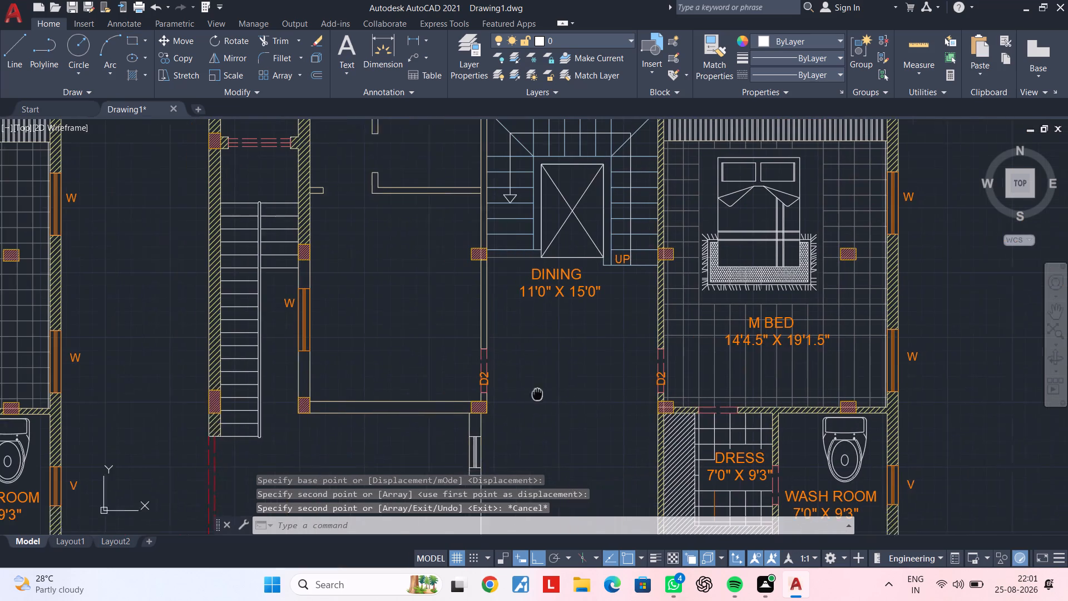
key("Escape")
key("Escape")
middle_click_drag(535, 353, 526, 371)
key("Escape")
key("Escape")
middle_click_drag(587, 378, 535, 391)
key("Escape")
key("Escape")
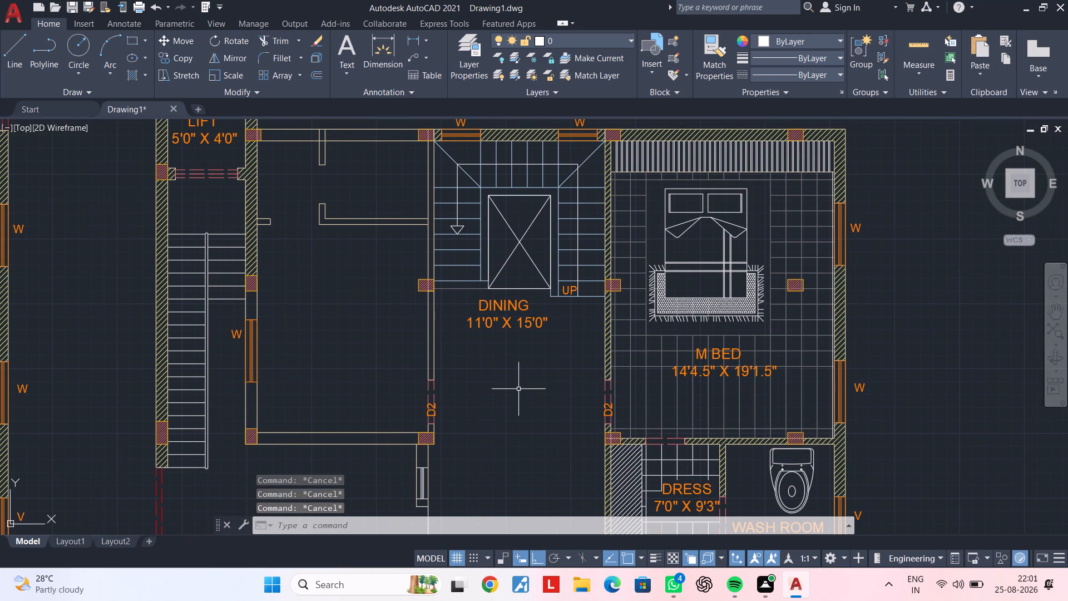
key("Escape")
key("Escape")
key("Escape")
key("Escape")
middle_click_drag(522, 375, 517, 410)
left_click(516, 385)
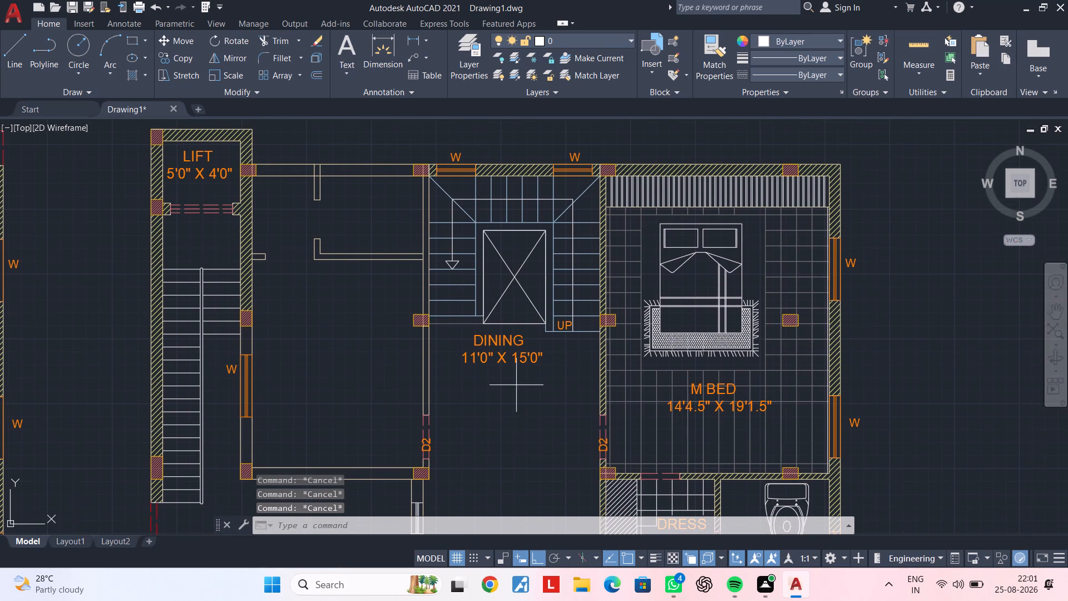
left_click(468, 340)
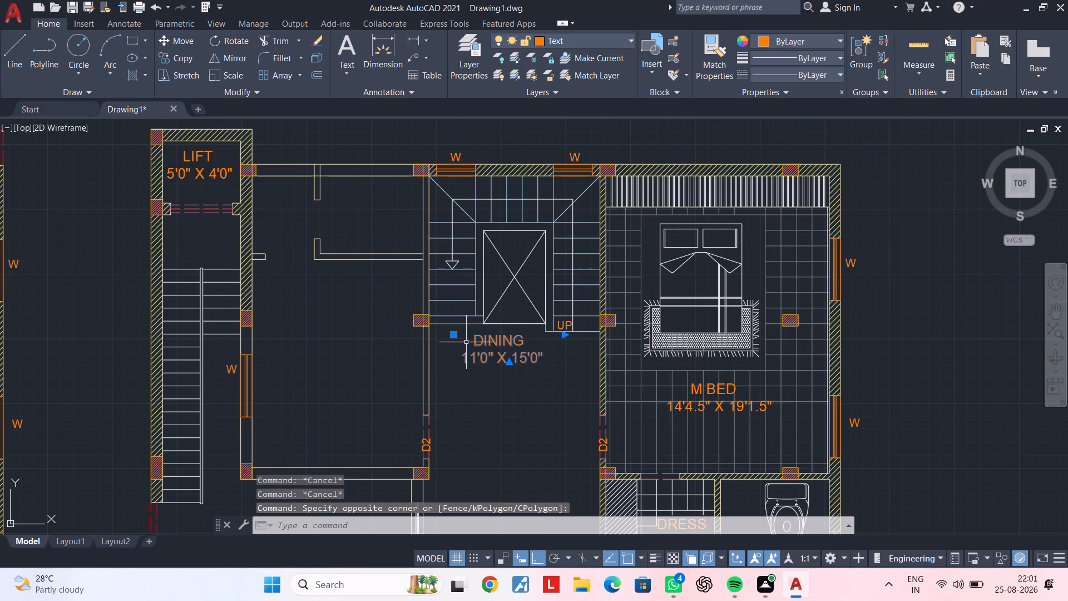
key("Delete")
middle_click_drag(516, 353, 541, 344)
key("Escape")
key("Escape")
key("Escape")
key("Escape")
key("Escape")
key("Escape")
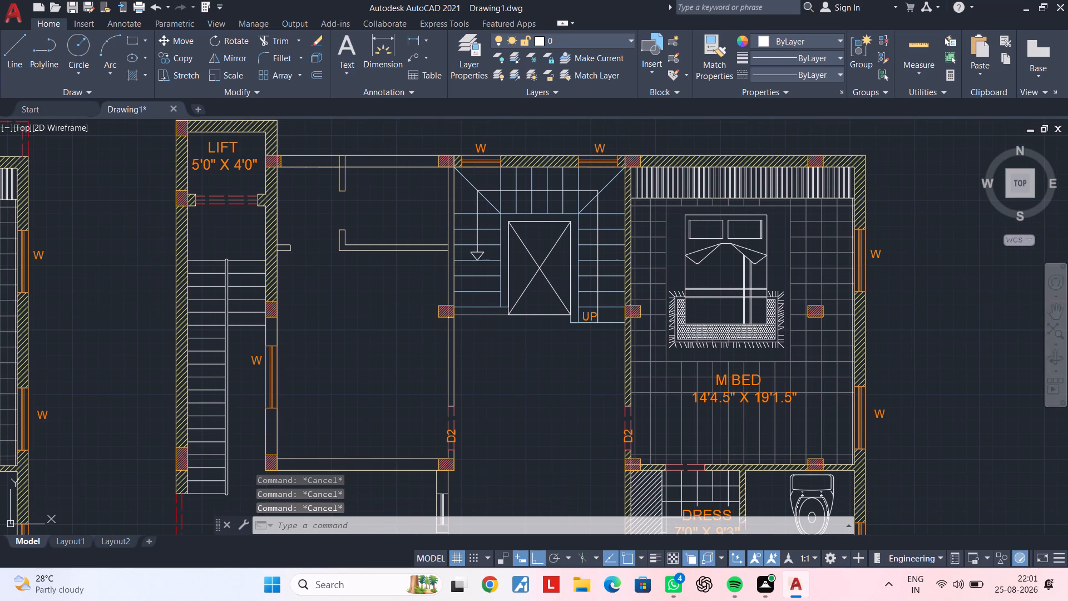
key("Escape")
key("Escape")
key("Escape")
key("Escape")
Delete the U-shaped staircase's direction arrow: both vertical lines, the horizontal line across the winders and the arrowhead.
middle_click_drag(519, 354, 522, 377)
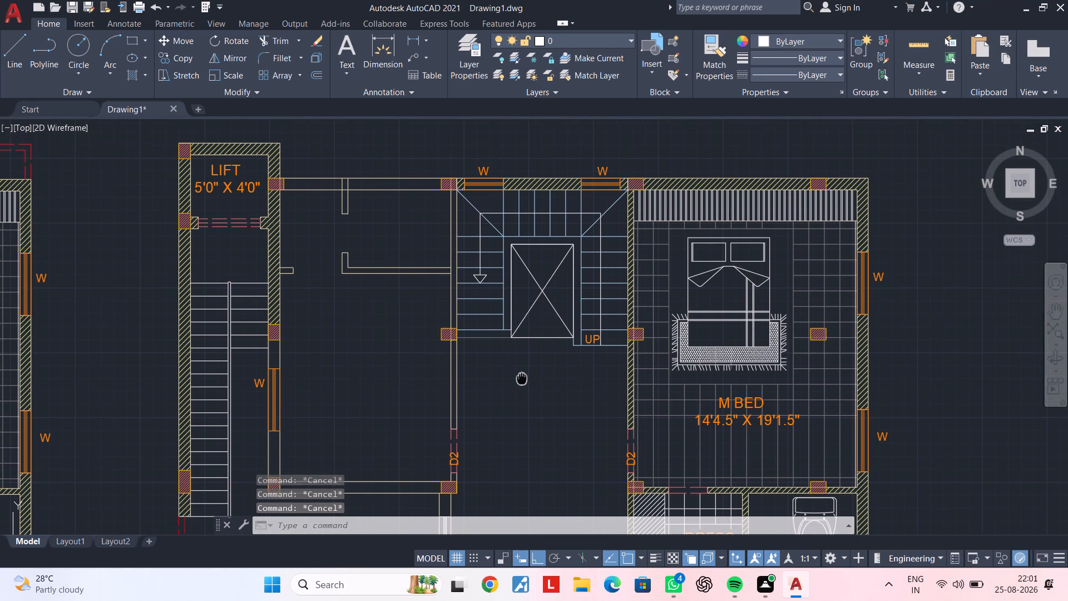
middle_click_drag(522, 377, 522, 378)
middle_click_drag(524, 386, 522, 402)
scroll(587, 351, "up", 2)
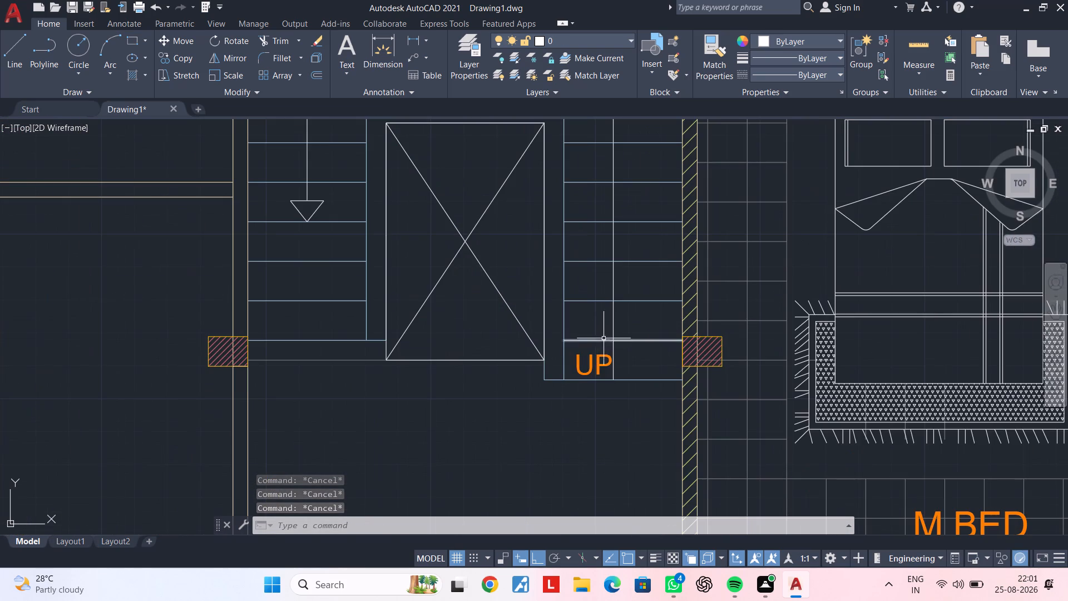
left_click(612, 329)
key("Delete")
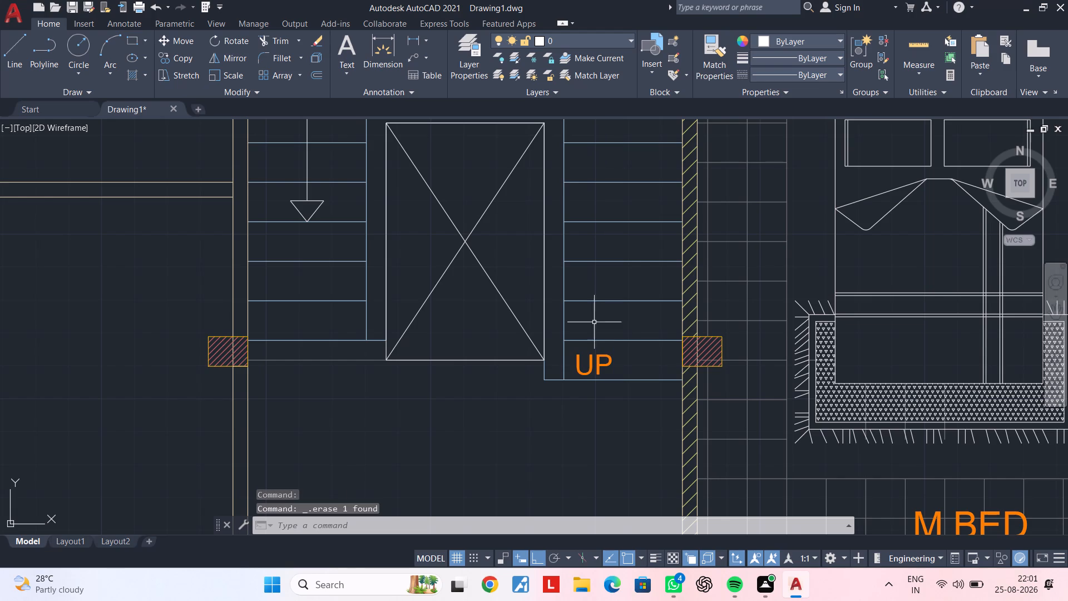
middle_click_drag(593, 342, 610, 559)
left_click(557, 259)
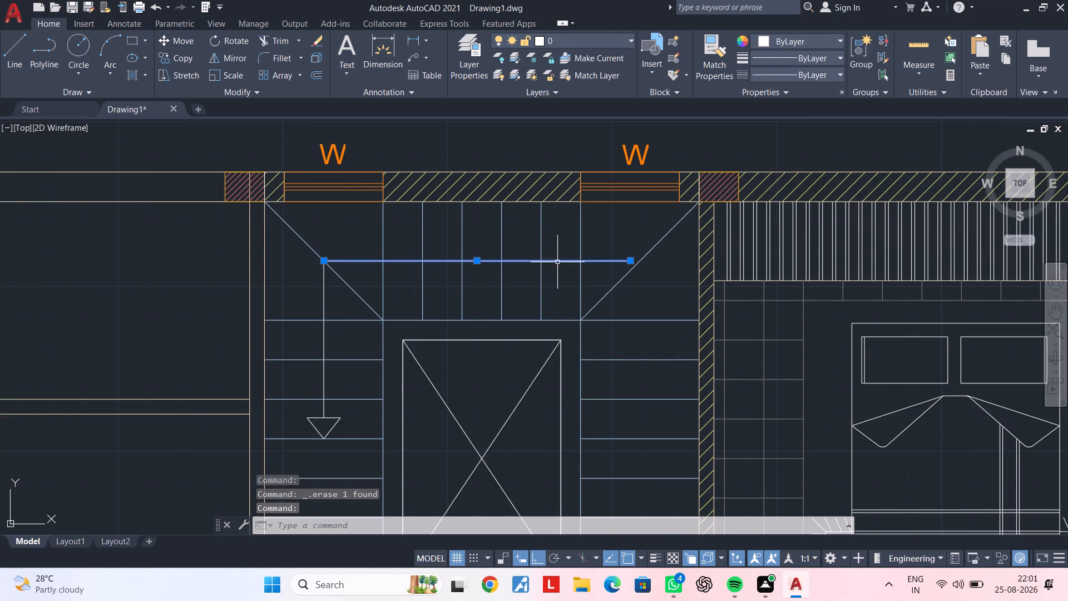
key("Delete")
scroll(557, 274, "down", 1)
middle_click_drag(568, 271, 663, 250)
left_click(505, 273)
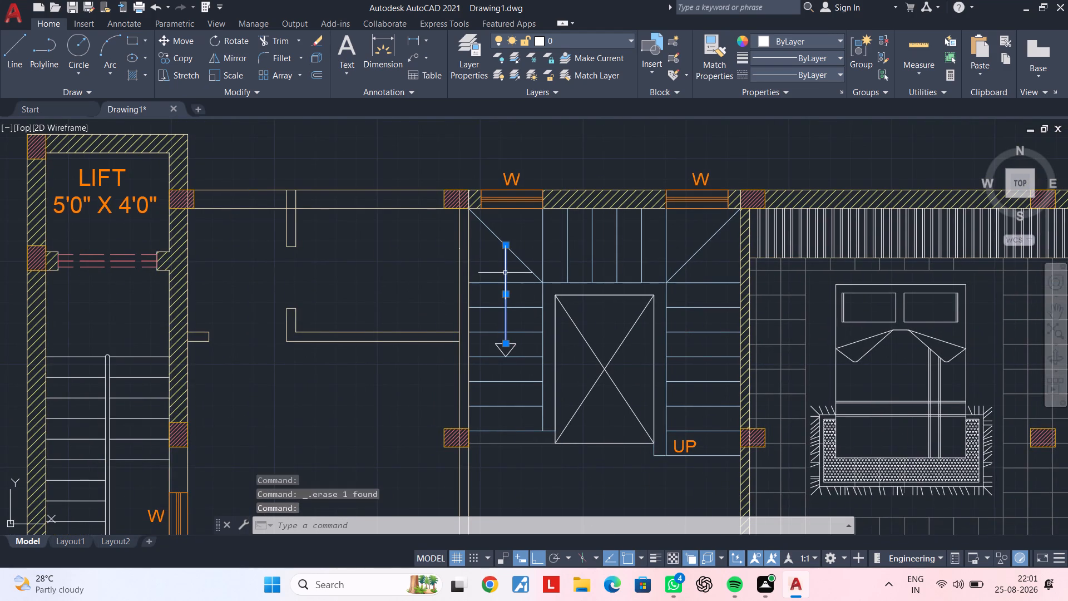
key("Delete")
scroll(501, 347, "up", 2)
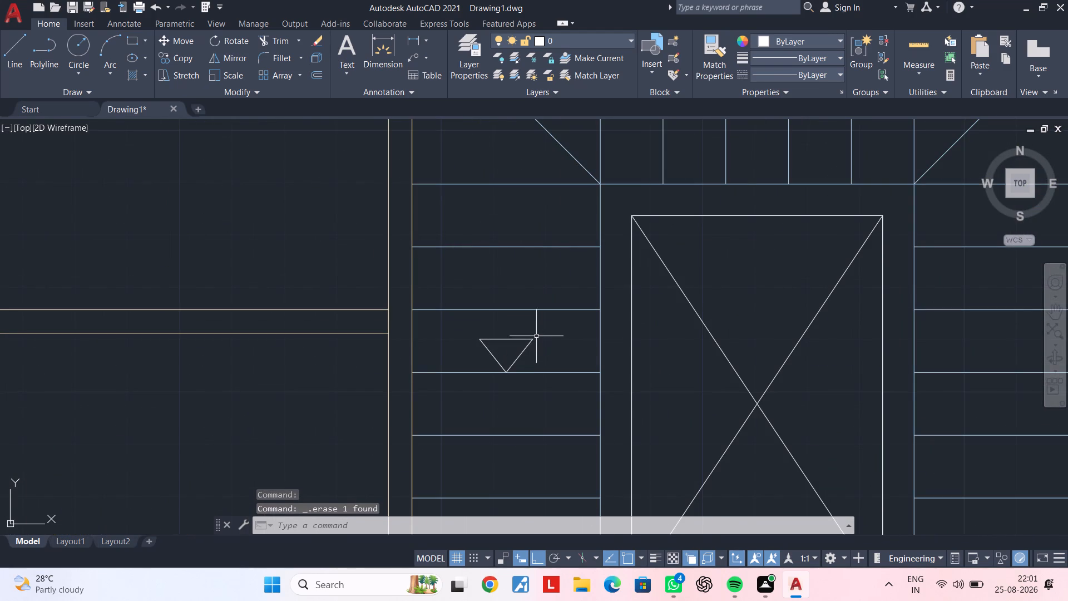
left_click(536, 336)
left_click(477, 352)
key("Delete")
scroll(545, 351, "down", 2)
middle_click_drag(573, 346, 570, 303)
key("Escape")
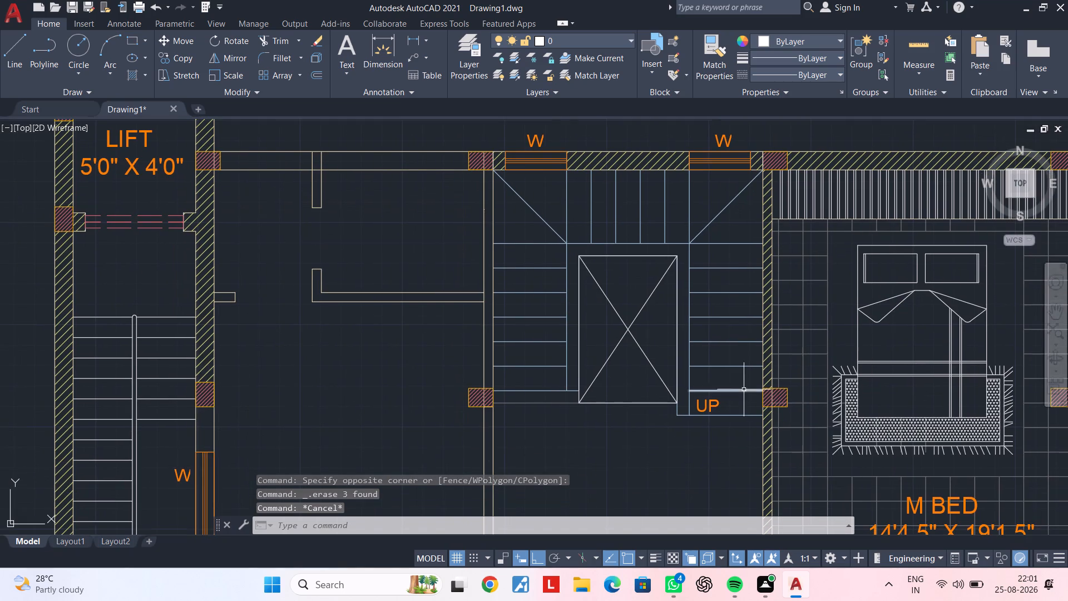
Move the UP label straight across to the foot of the staircase's opposite flight.
left_click(708, 407)
key("m")
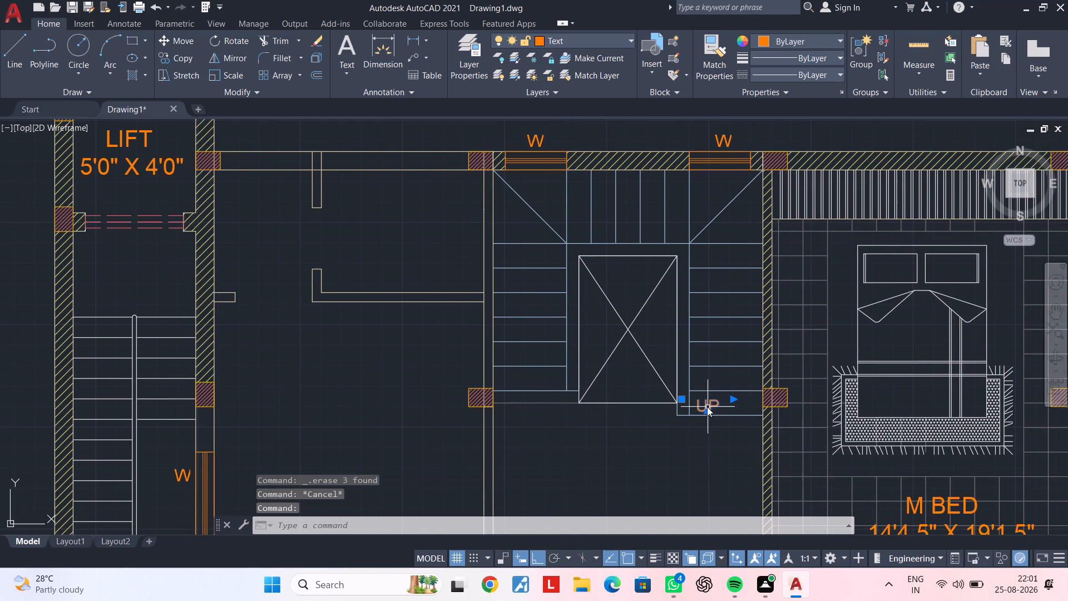
key("space")
left_click(719, 405)
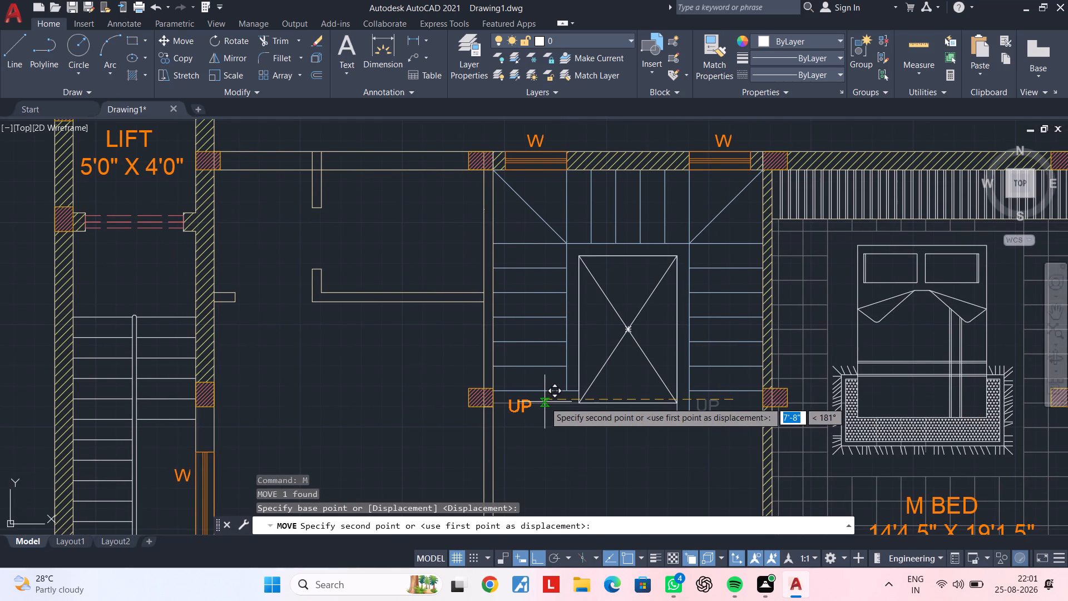
scroll(545, 401, "up", 2)
left_click(559, 397)
key("Escape")
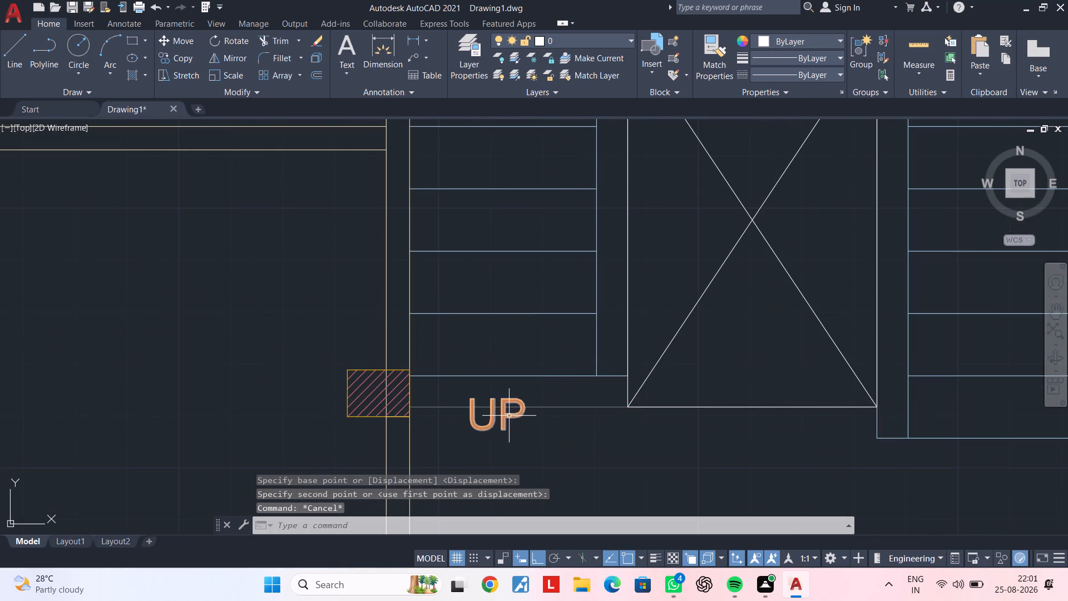
Change the moved stair label's text to DN.
double_click(509, 416)
left_click(531, 416)
key("BackSpace")
key("BackSpace")
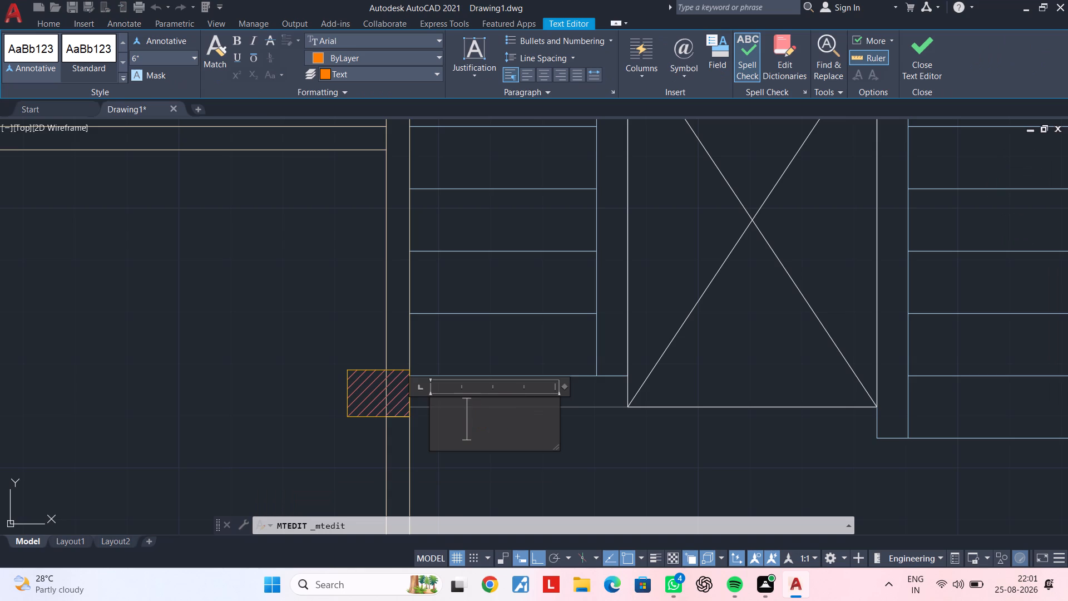
type("DN")
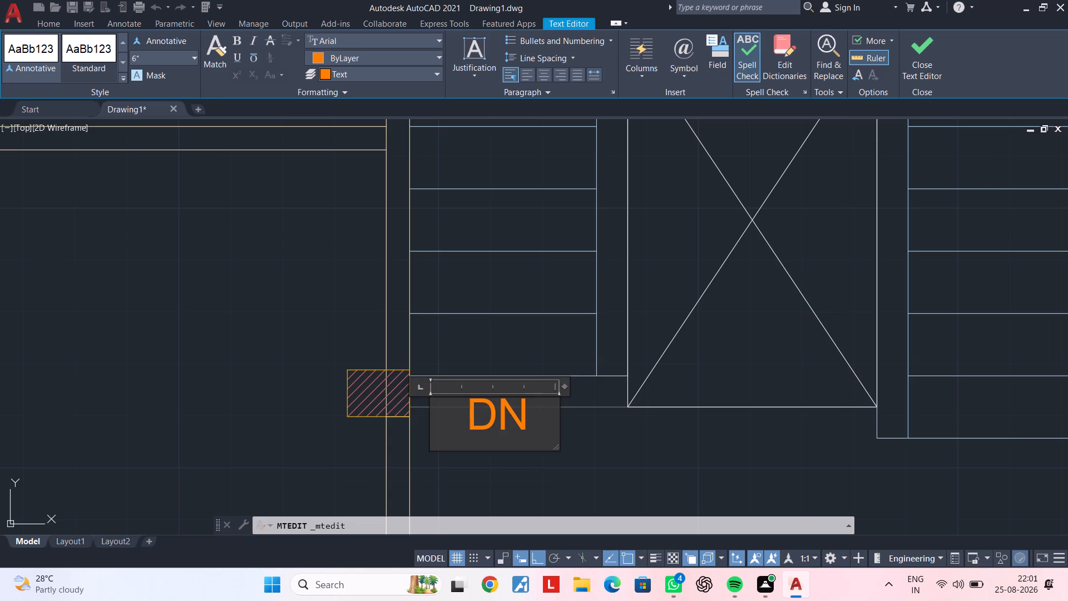
left_click(615, 463)
key("Escape")
scroll(665, 443, "down", 2)
middle_click_drag(681, 438, 634, 347)
scroll(686, 403, "down", 1)
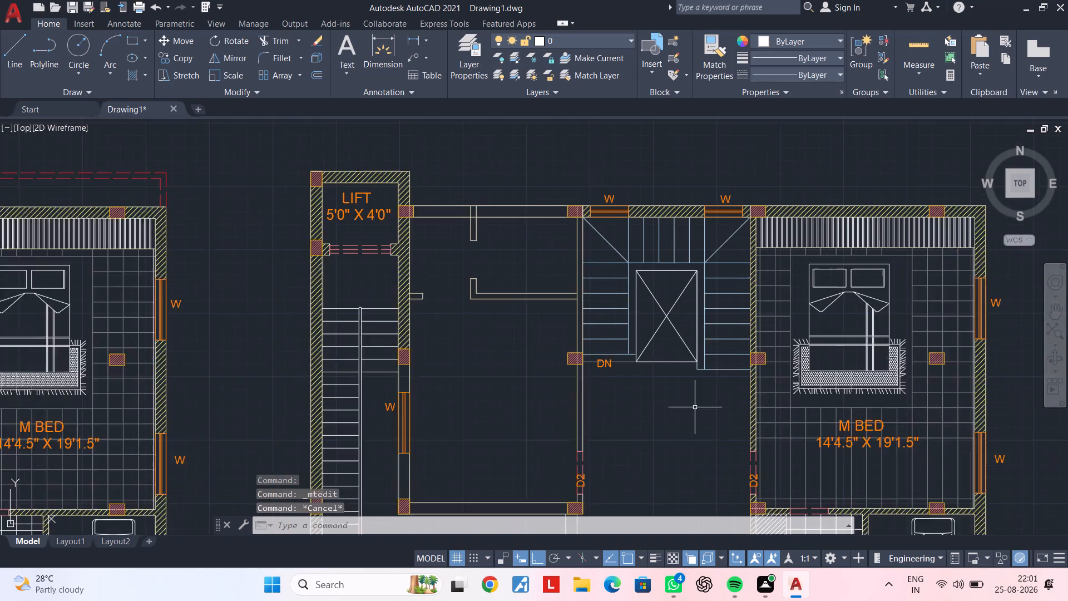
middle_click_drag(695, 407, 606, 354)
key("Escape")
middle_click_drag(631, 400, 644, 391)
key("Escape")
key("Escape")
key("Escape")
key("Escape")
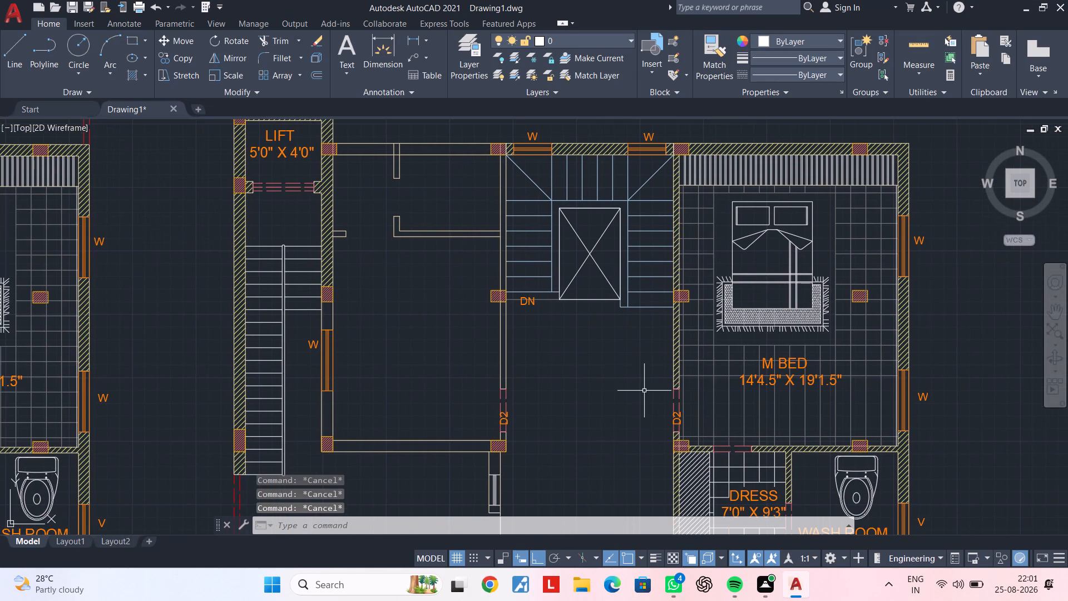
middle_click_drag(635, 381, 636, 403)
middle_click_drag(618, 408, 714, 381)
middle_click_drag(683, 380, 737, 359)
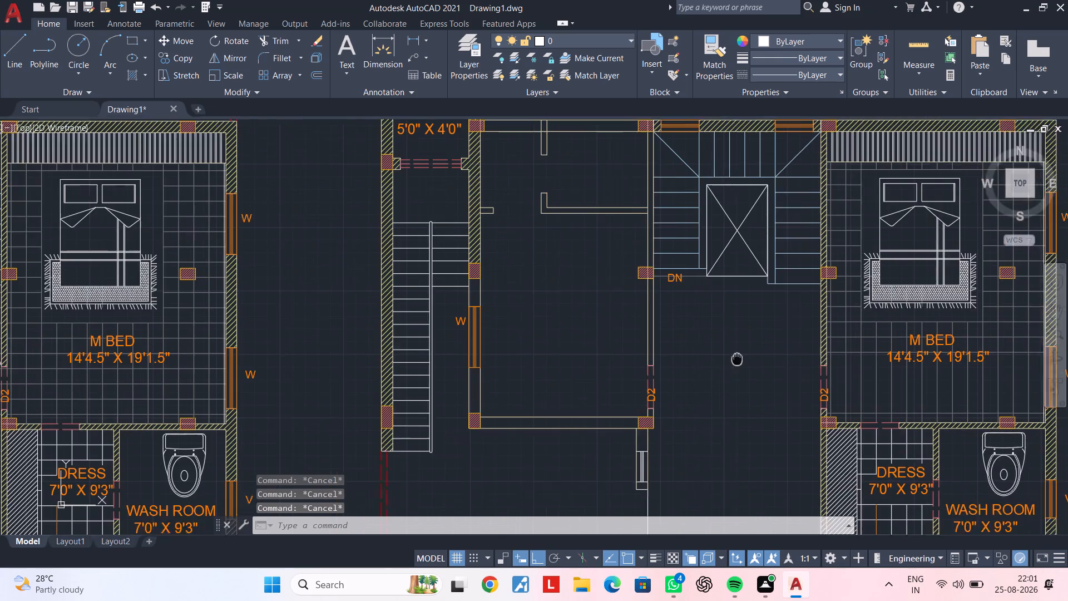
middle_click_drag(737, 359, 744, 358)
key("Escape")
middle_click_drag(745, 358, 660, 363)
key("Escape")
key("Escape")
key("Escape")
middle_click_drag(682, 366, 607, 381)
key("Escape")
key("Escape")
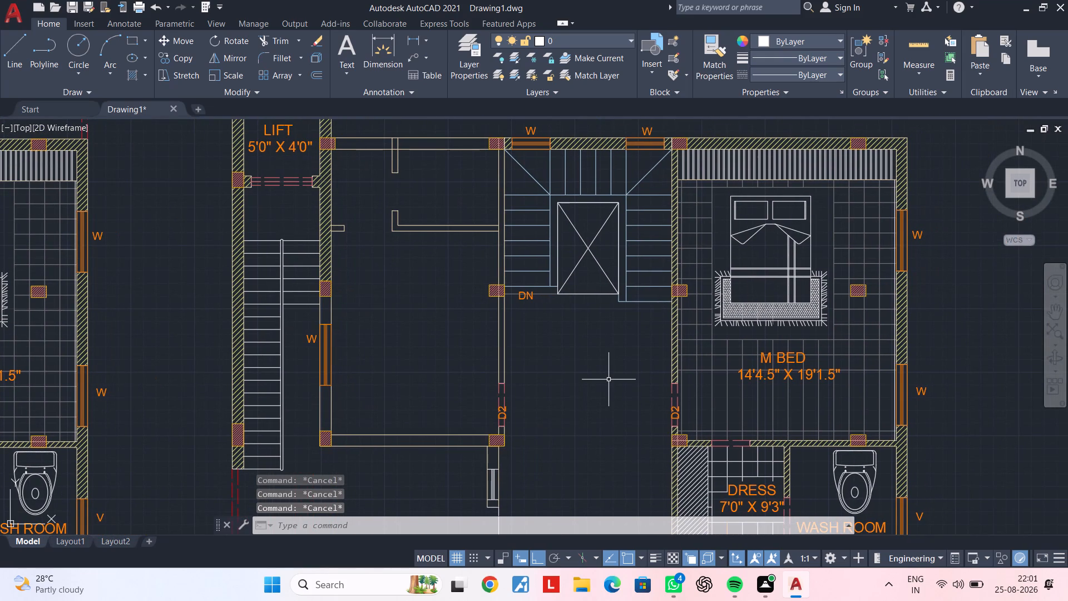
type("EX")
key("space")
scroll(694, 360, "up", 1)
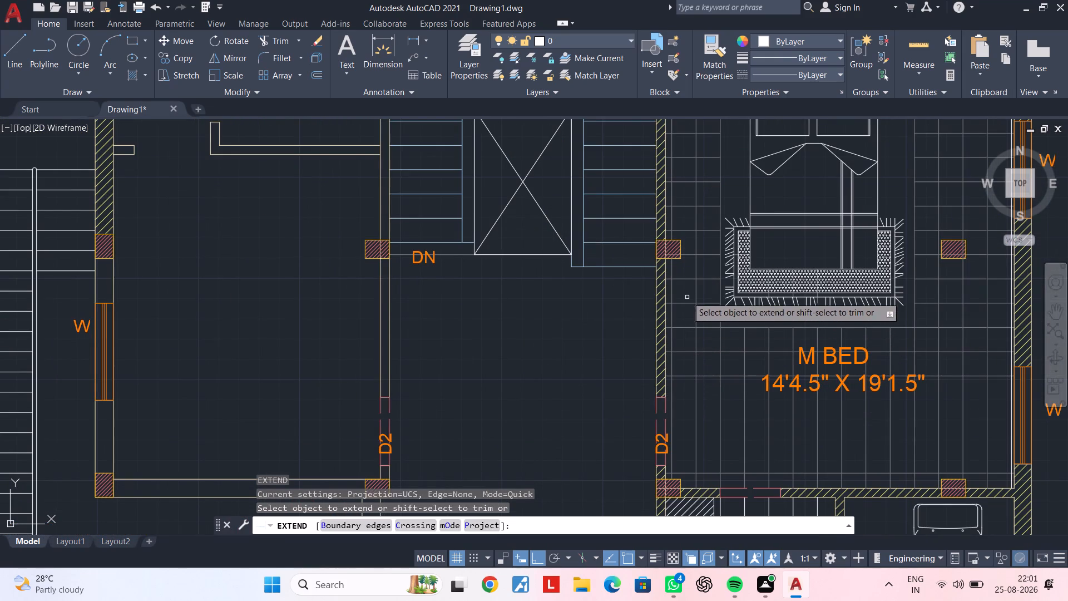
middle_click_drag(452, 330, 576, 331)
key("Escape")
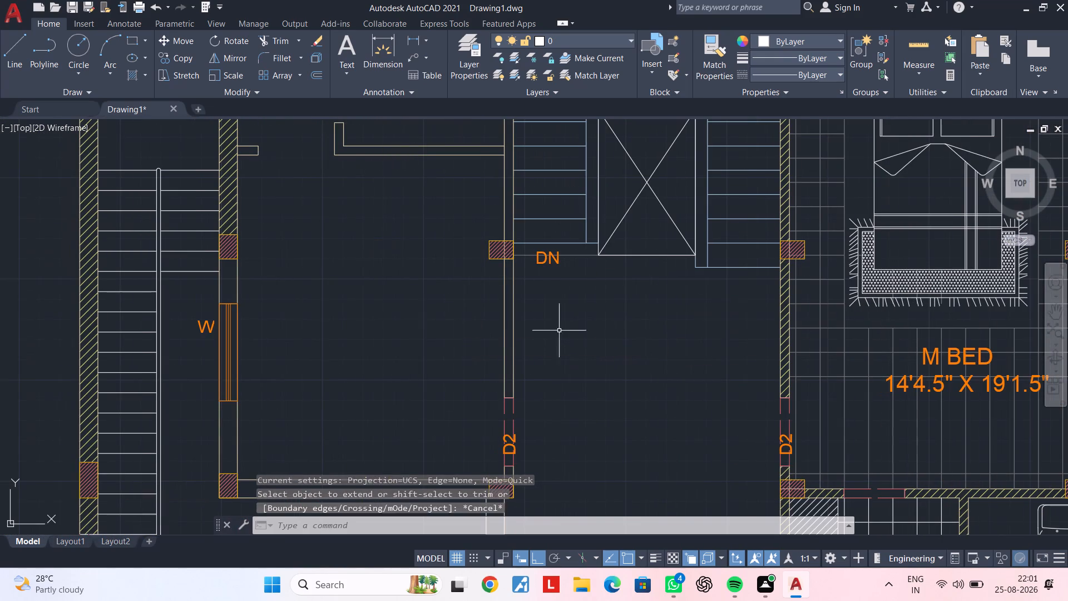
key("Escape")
Extend M BED's horizontal floor lines between the stair-end column and door D2 across the dining area to the far window wall's inner face.
left_click(239, 270)
key("e")
key("x")
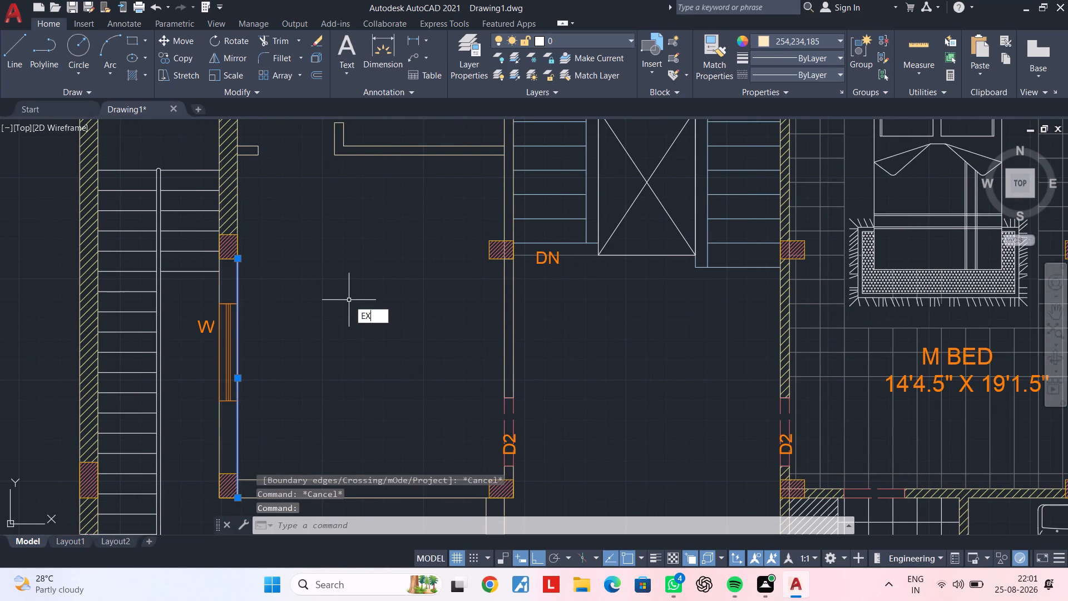
key("space")
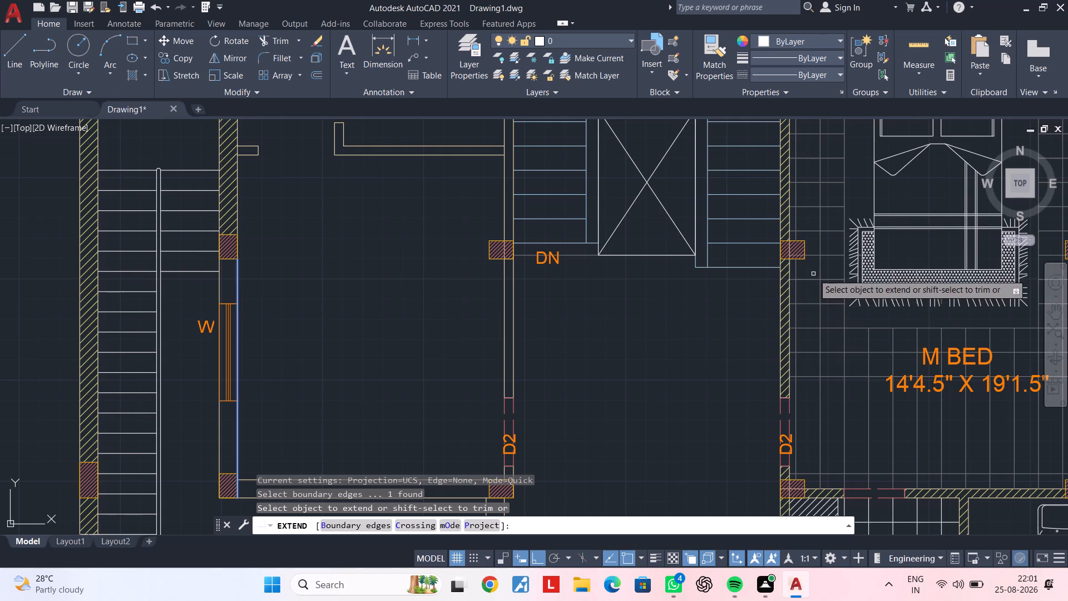
left_click(813, 274)
left_click(814, 390)
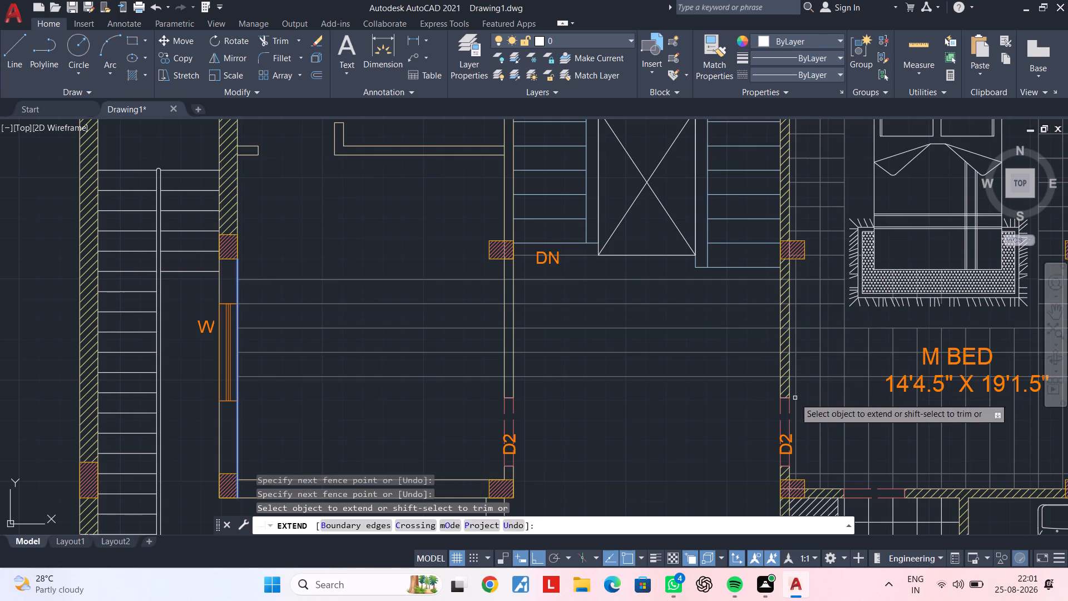
middle_click_drag(741, 403, 690, 278)
scroll(677, 304, "down", 1)
middle_click_drag(677, 308, 703, 268)
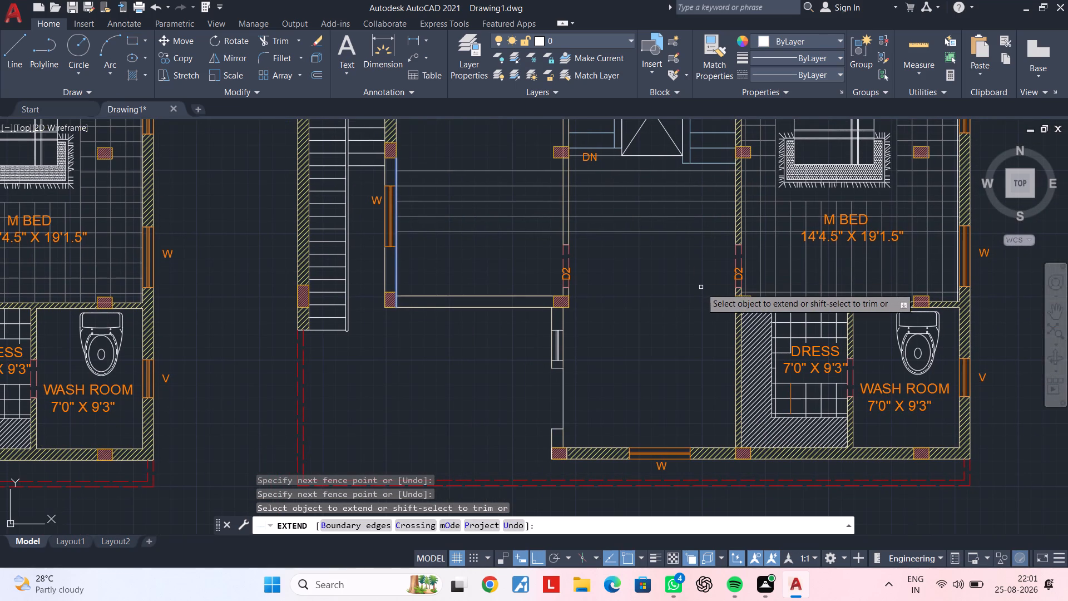
middle_click_drag(686, 292, 671, 329)
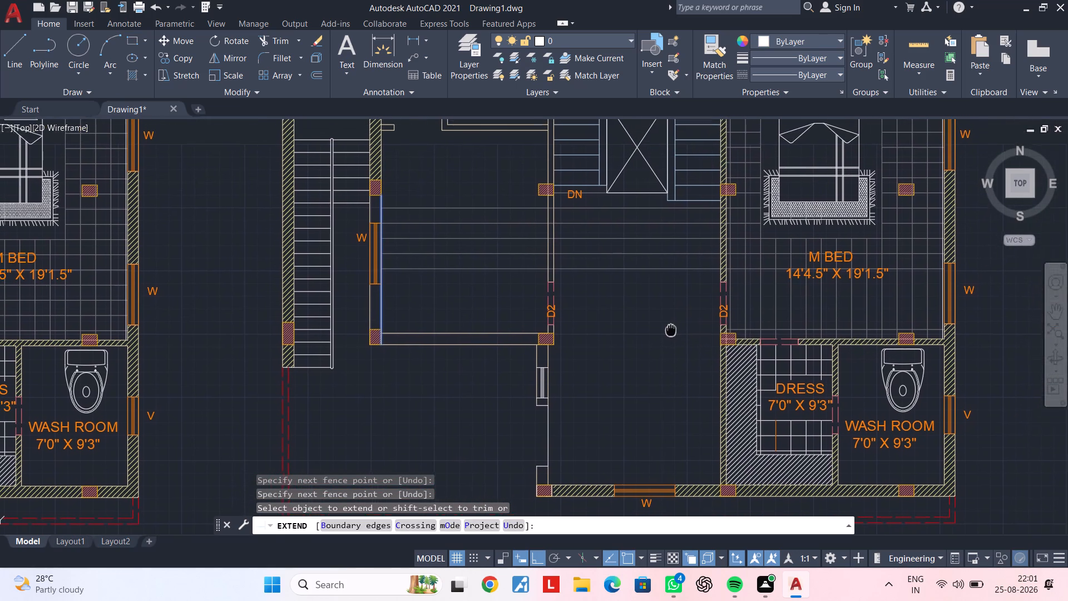
middle_click_drag(671, 329, 669, 332)
middle_click_drag(667, 322, 657, 346)
key("Escape")
key("Escape")
key("Escape")
key("Escape")
key("Escape")
key("Escape")
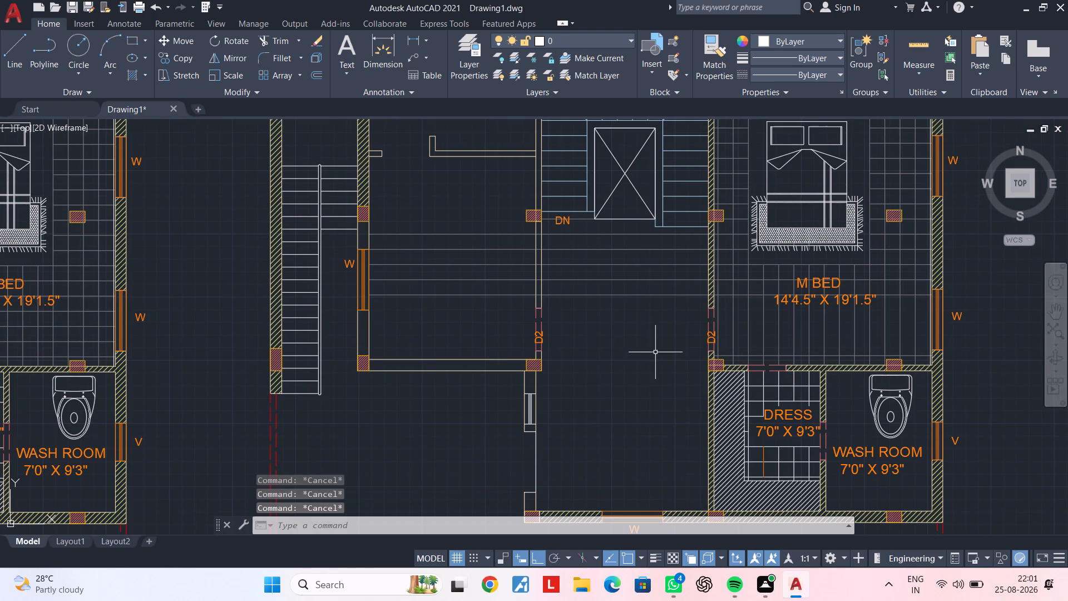
Offset the lowest continuous floor line repeatedly at 1' spacing toward M BED's DRESS-side wall, adding three lines.
key("Escape")
key("Escape")
type("OF")
key("space")
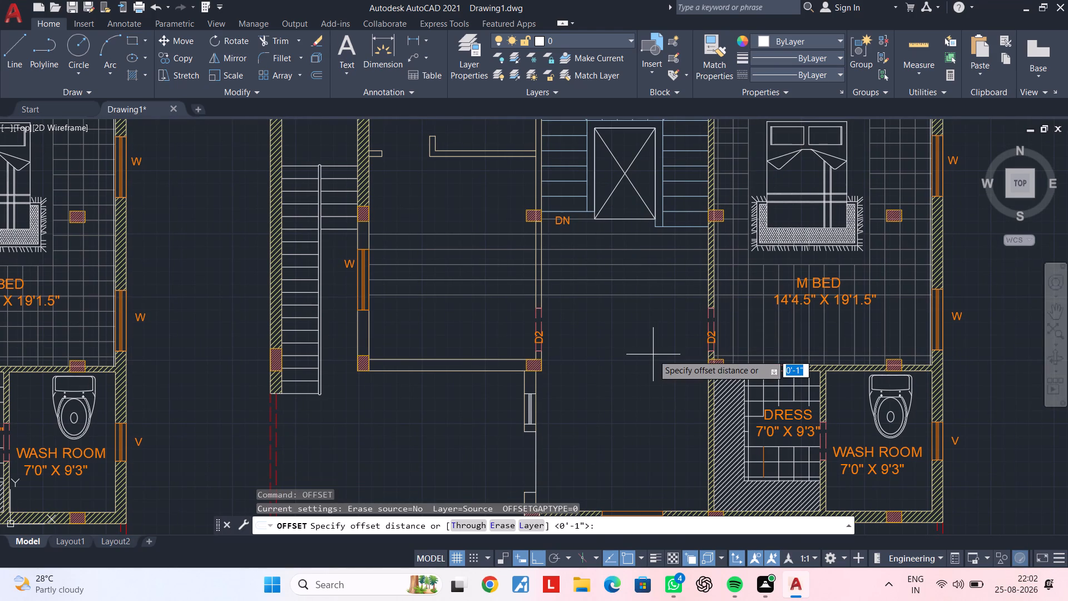
type("1'")
key("Return")
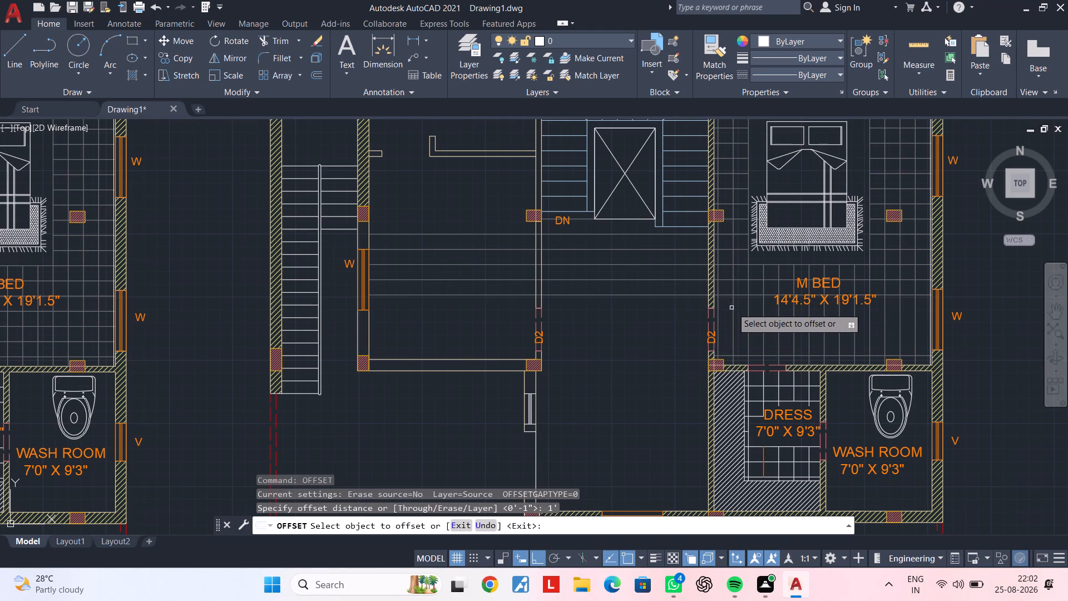
scroll(723, 291, "up", 2)
left_click(726, 300)
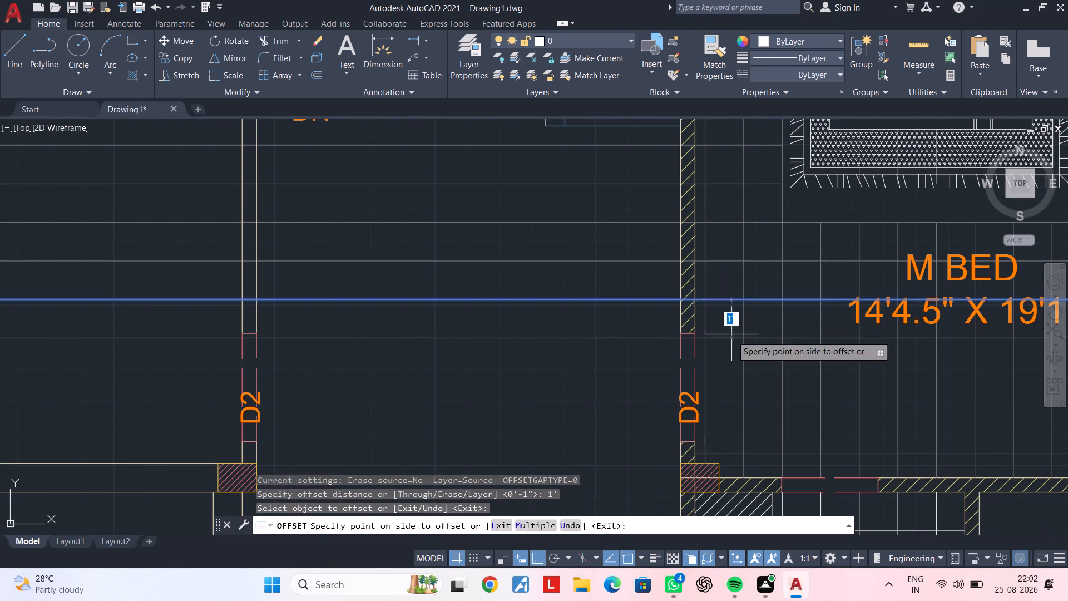
left_click(732, 336)
left_click(732, 339)
left_click(732, 380)
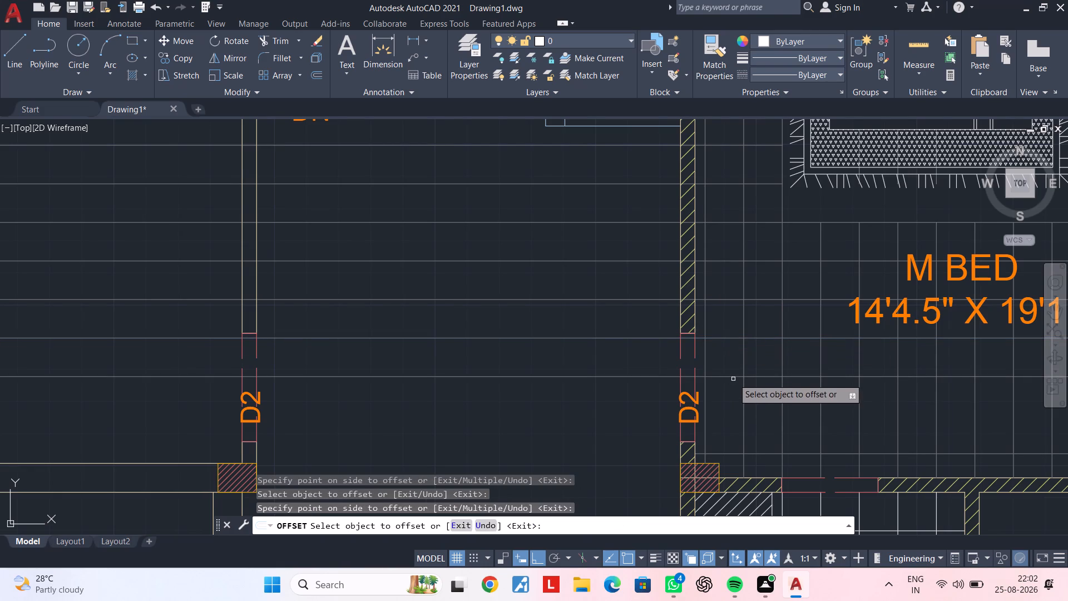
left_click(733, 378)
left_click(734, 405)
scroll(735, 393, "down", 1)
middle_click_drag(733, 393, 733, 315)
scroll(731, 346, "up", 2)
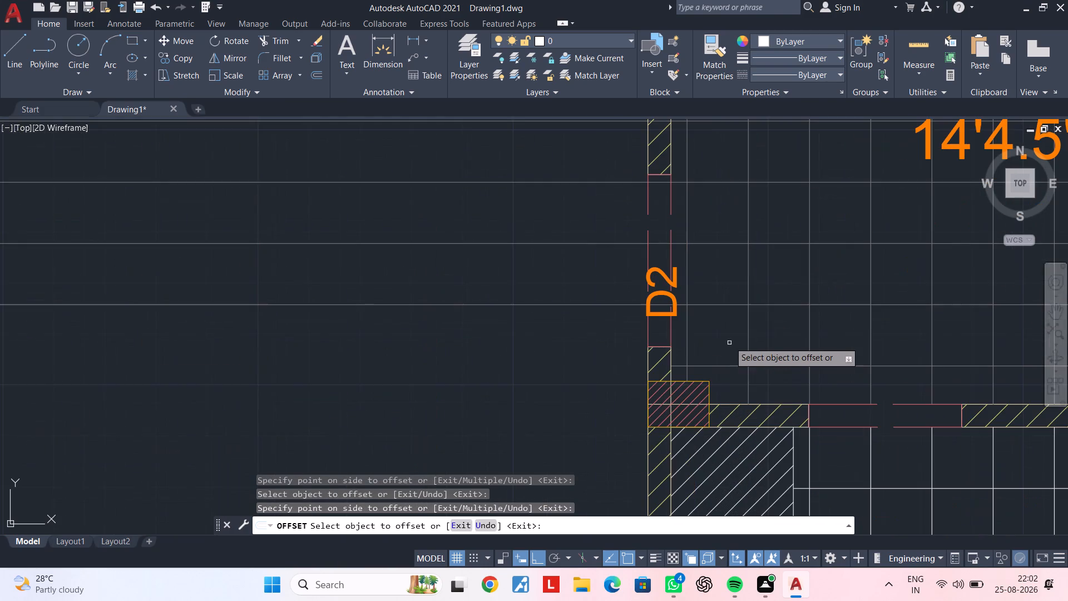
left_click(733, 304)
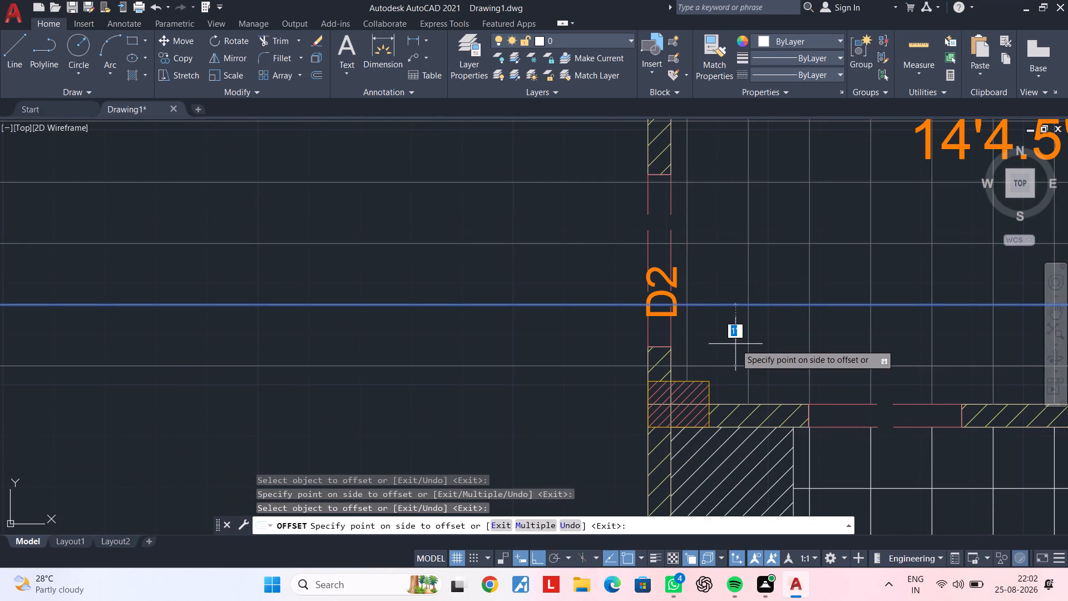
scroll(735, 344, "down", 1)
key("Escape")
key("Escape")
middle_click_drag(649, 329, 652, 316)
key("Escape")
key("Escape")
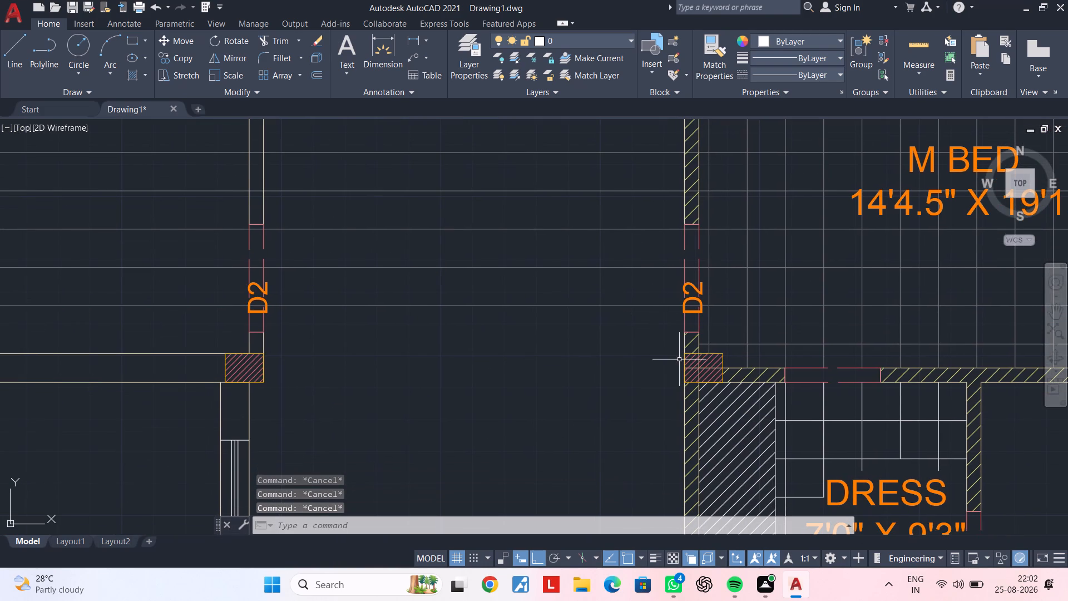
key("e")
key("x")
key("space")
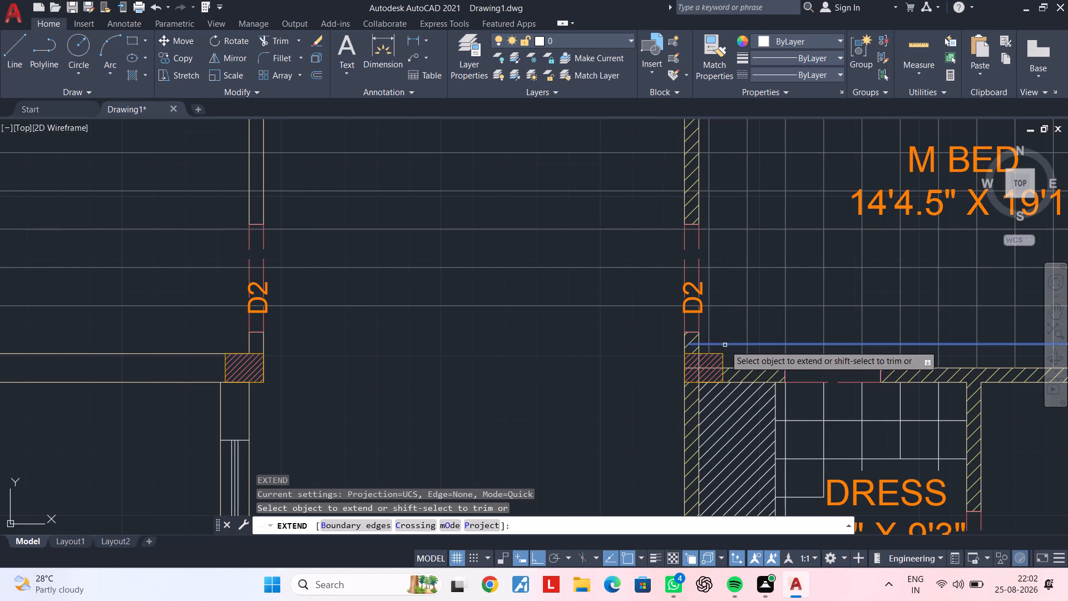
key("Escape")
Extend M BED's floor line nearest the DRESS-side wall across the dining area to the far window wall's inner face.
middle_click_drag(486, 313, 692, 301)
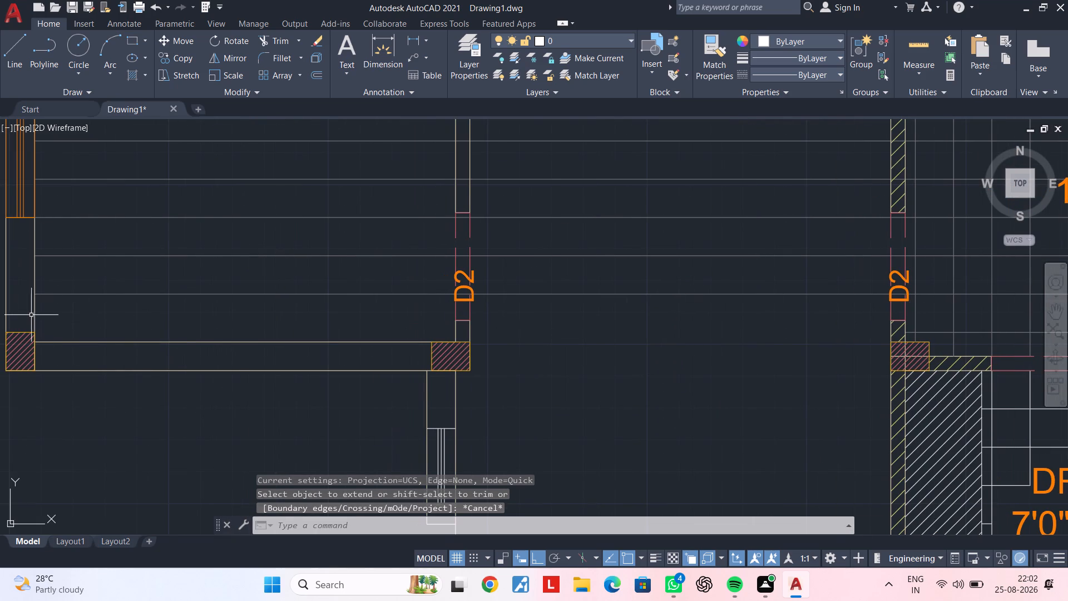
left_click(33, 315)
key("e")
key("x")
key("space")
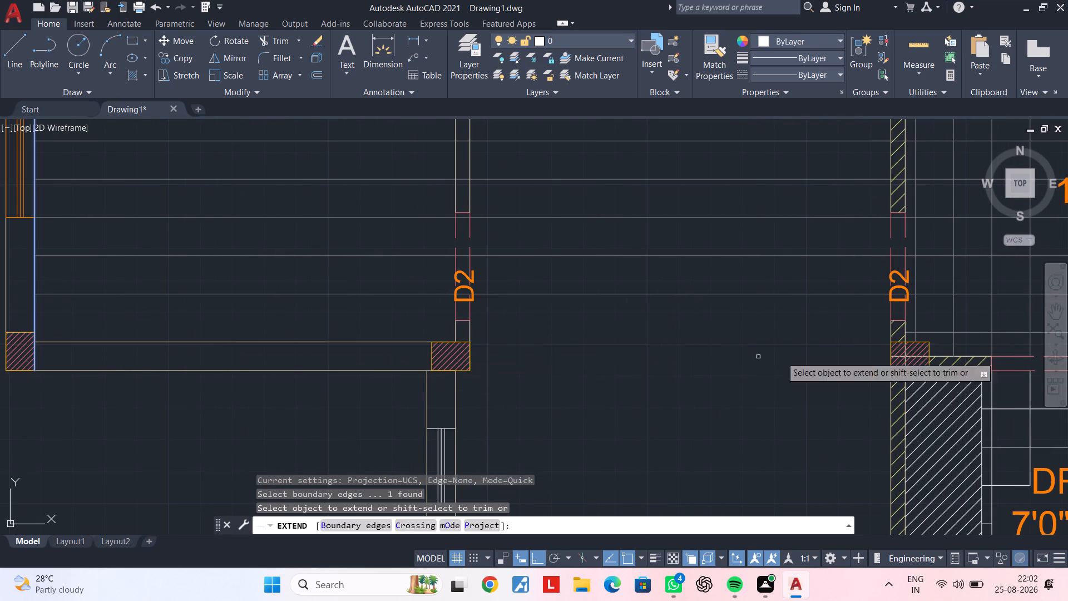
left_click(933, 333)
key("Escape")
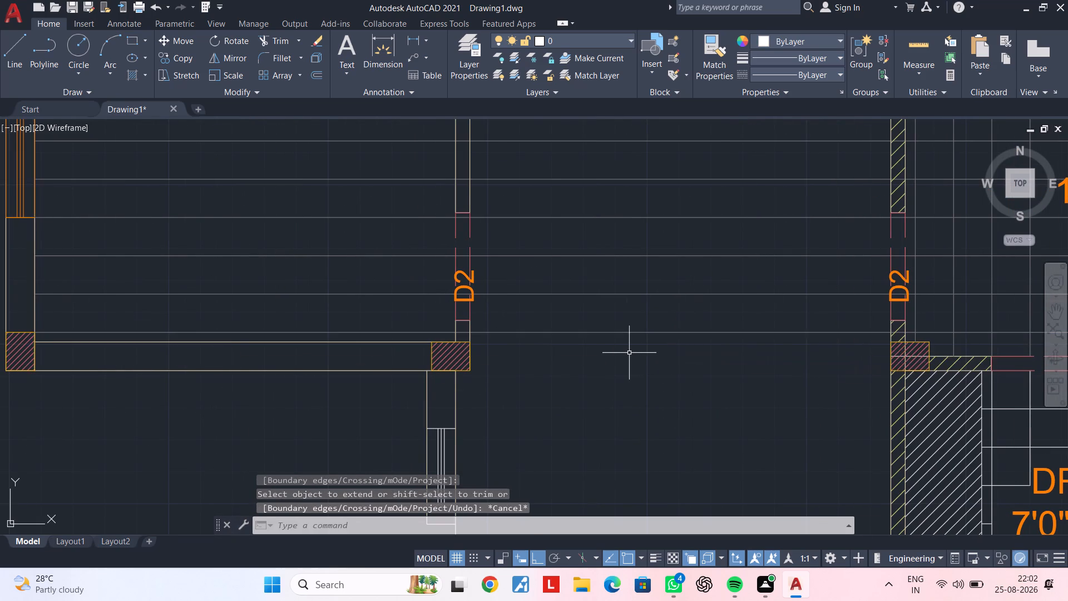
Trim the five floor lines out of the unhatched wall between the column near DN and the dining-side door D2.
scroll(628, 353, "down", 2)
middle_click_drag(628, 353, 608, 418)
key("Escape")
key("Escape")
middle_click_drag(625, 402, 695, 388)
key("Escape")
key("Escape")
middle_click_drag(665, 337, 664, 390)
key("Escape")
key("Escape")
middle_click_drag(664, 385, 665, 384)
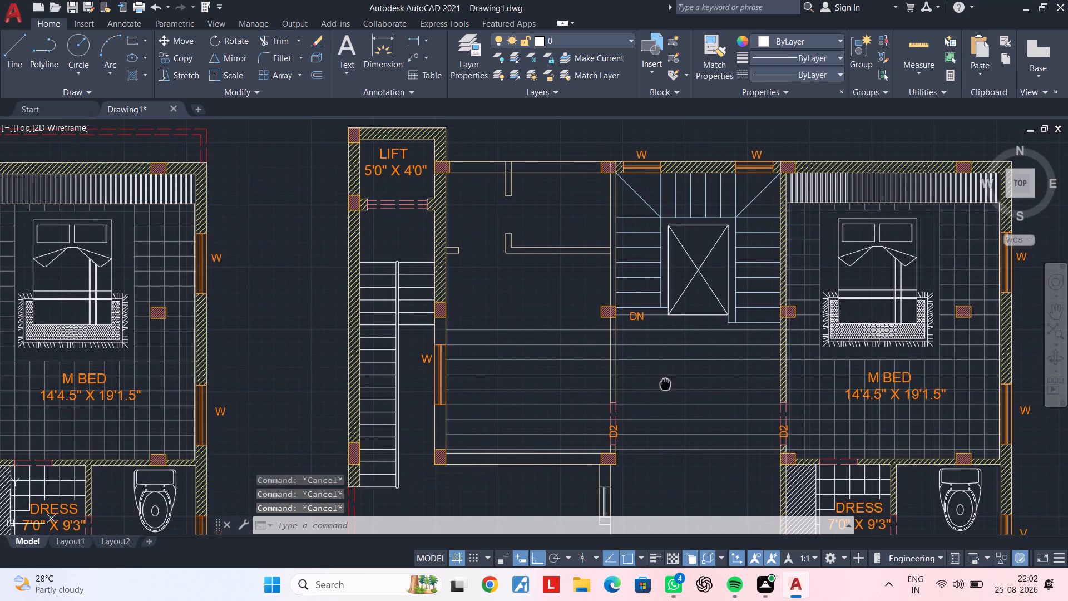
middle_click_drag(665, 384, 760, 372)
key("Escape")
key("Escape")
scroll(547, 310, "up", 1)
middle_click_drag(614, 333, 609, 361)
key("Escape")
key("Escape")
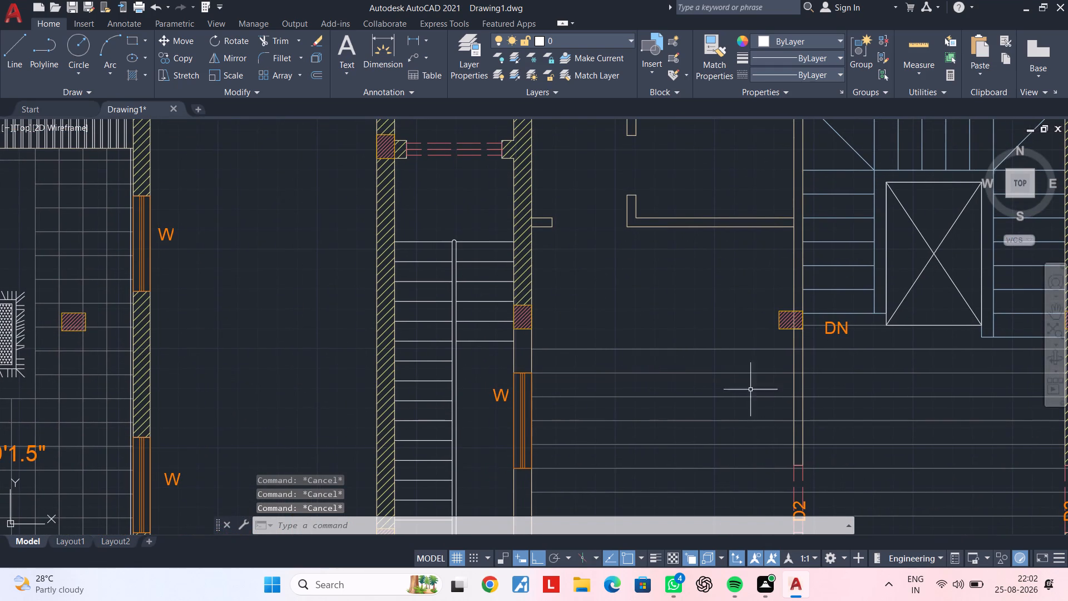
middle_click_drag(750, 390, 709, 367)
key("Escape")
key("t")
key("r")
key("space")
scroll(745, 421, "up", 2)
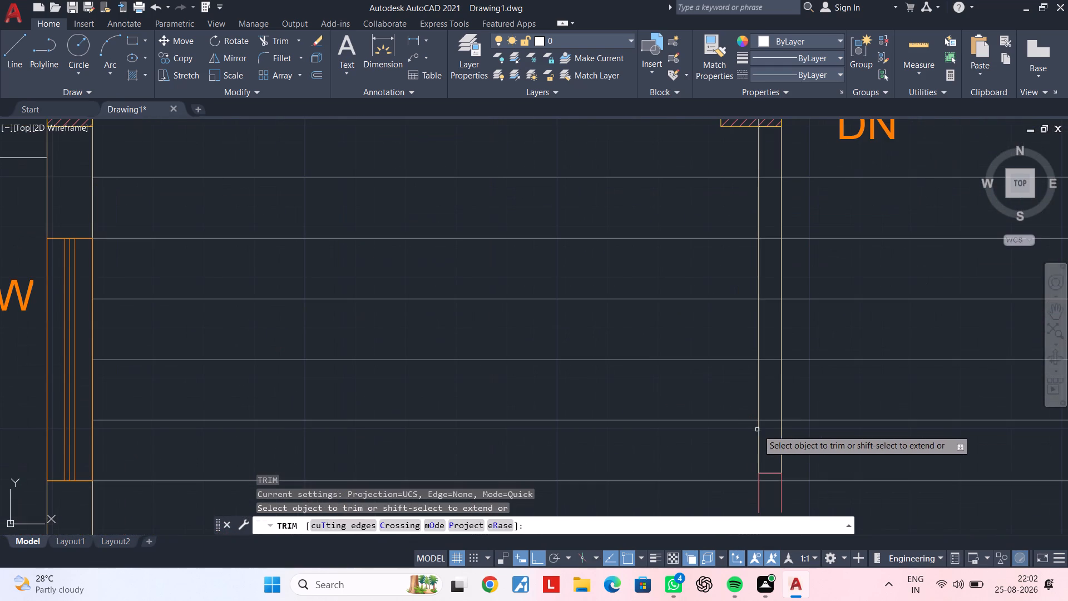
left_click(772, 439)
left_click(775, 164)
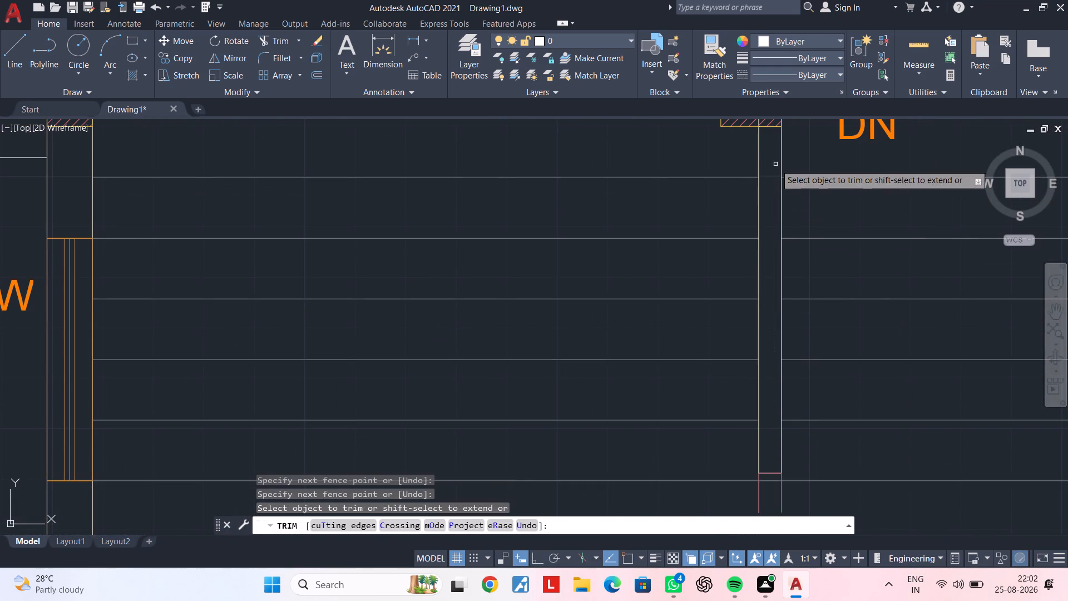
Trim the five floor lines out of M BED's hatched wall between the stair-end column and door D2.
scroll(761, 218, "down", 2)
middle_click_drag(838, 278, 581, 290)
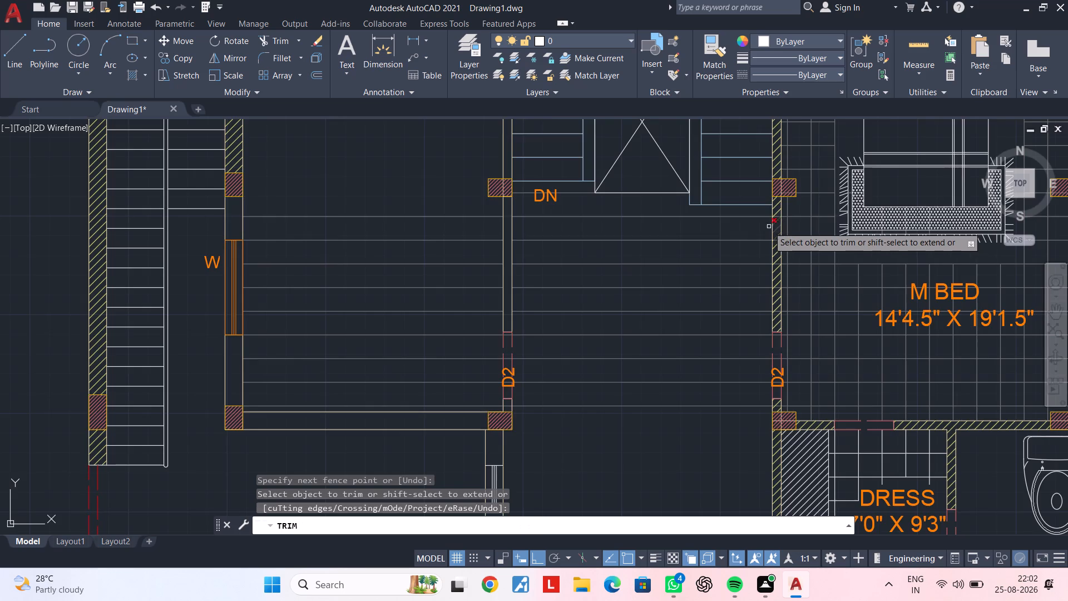
scroll(768, 226, "up", 5)
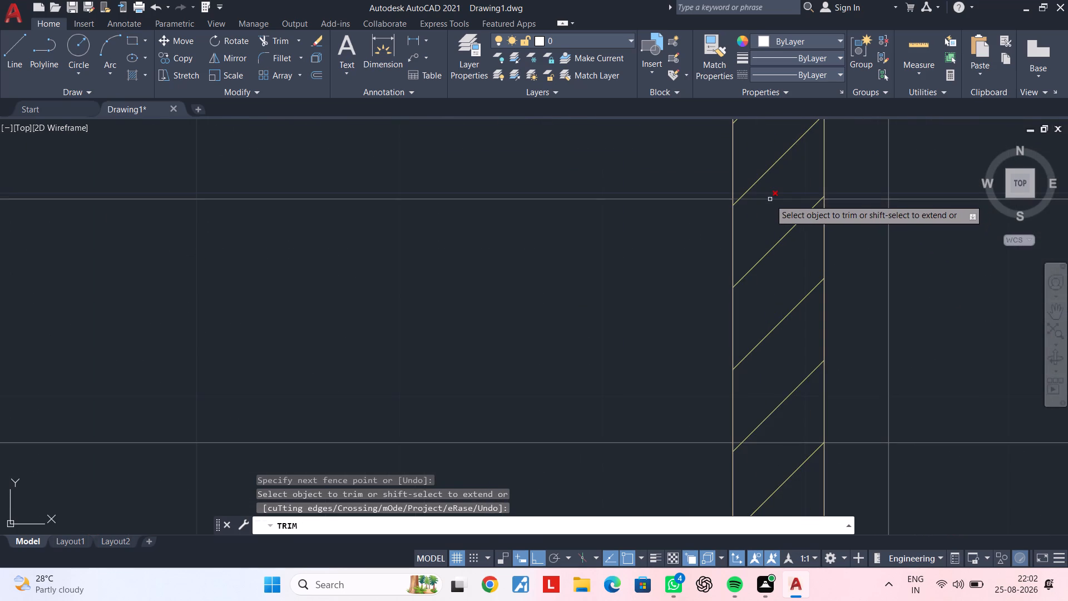
left_click(770, 199)
scroll(769, 267, "down", 1)
middle_click_drag(769, 259, 774, 147)
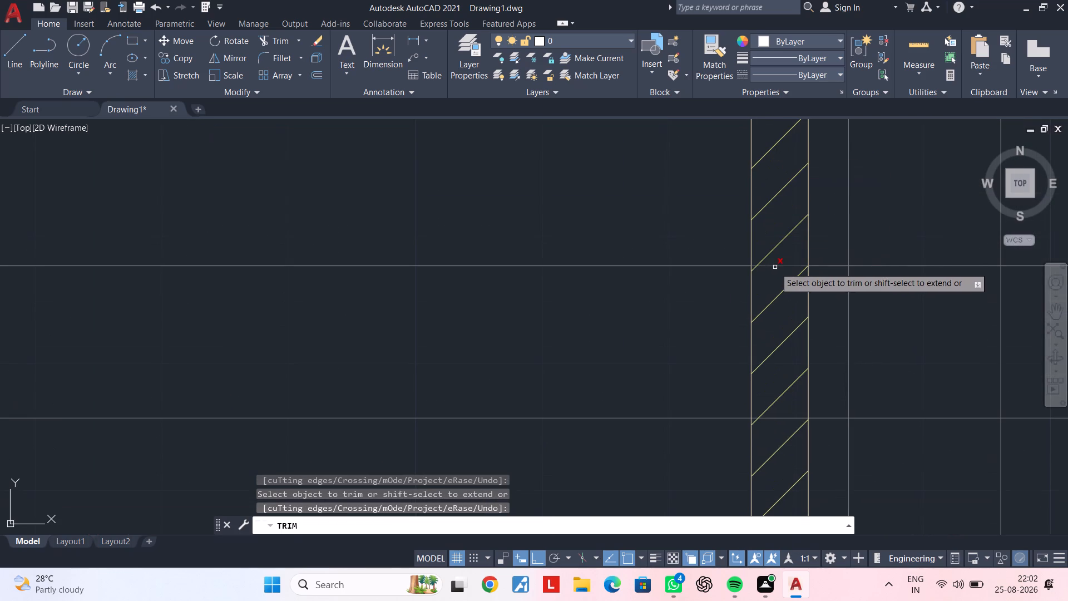
left_click(775, 267)
middle_click_drag(789, 282, 756, 176)
left_click(746, 313)
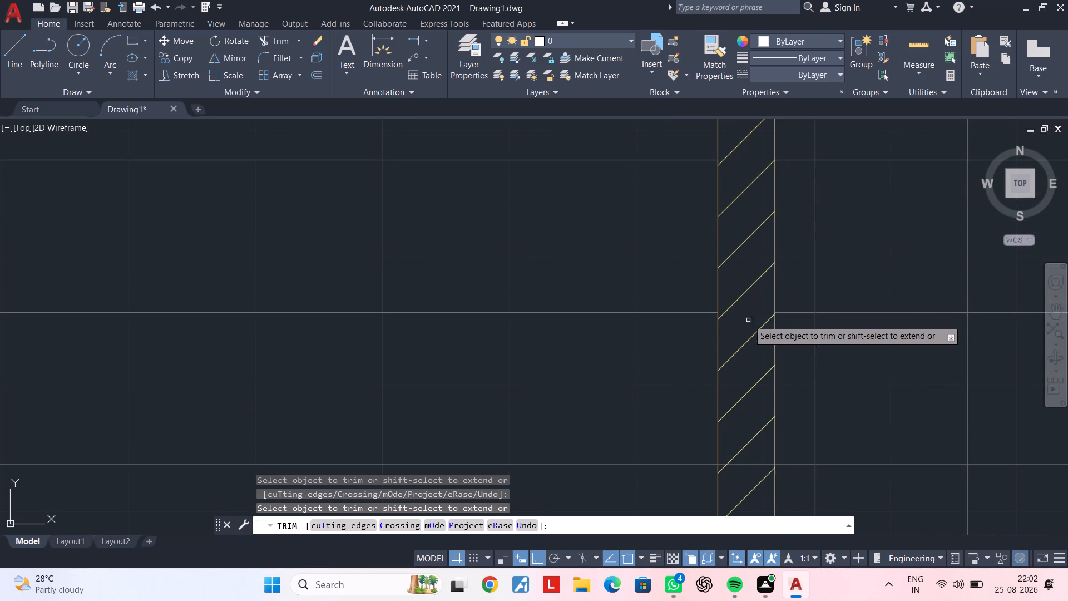
middle_click_drag(759, 310, 724, 98)
left_click(715, 254)
middle_click_drag(716, 234, 702, 165)
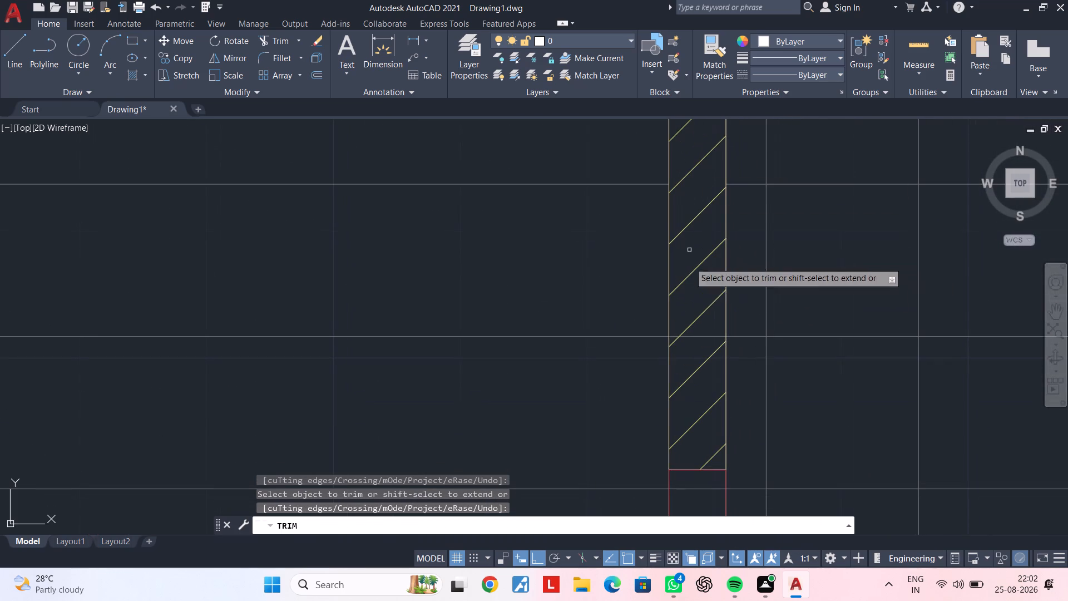
left_click(702, 336)
Trim the floor lines crossing M BED's D2 door opening and the short wall stub beside its column.
scroll(721, 348, "down", 1)
middle_click_drag(721, 326, 719, 245)
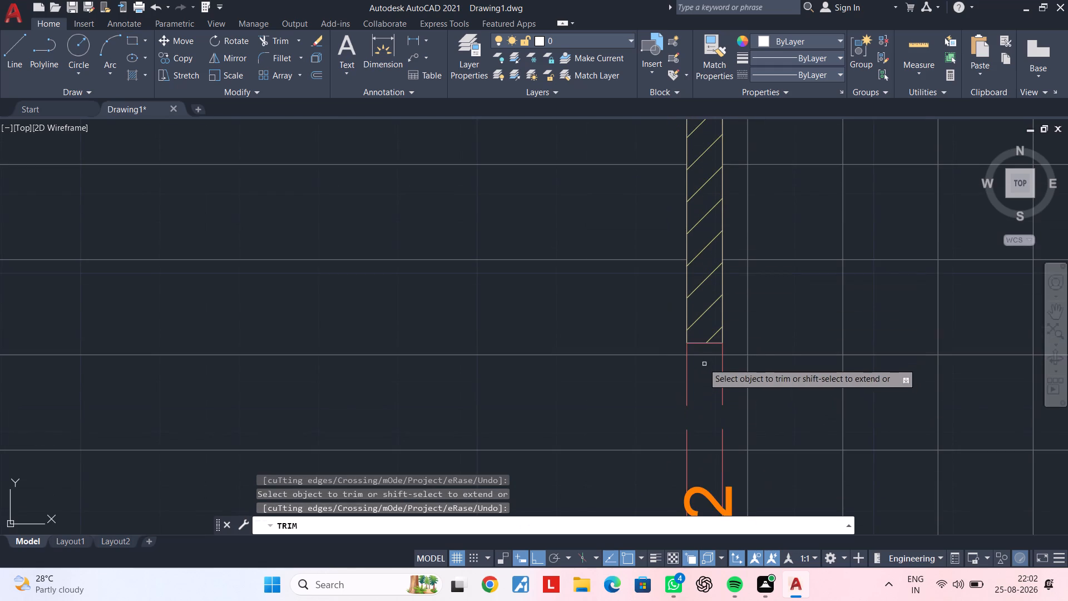
scroll(703, 361, "up", 1)
left_click(703, 352)
scroll(711, 388, "down", 1)
middle_click_drag(708, 377, 696, 277)
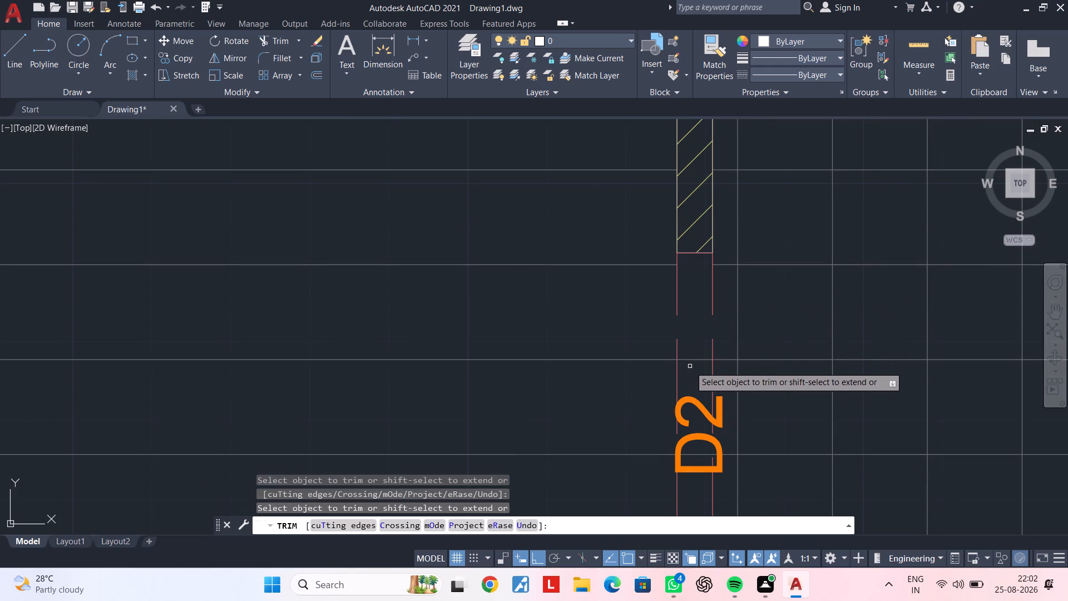
left_click(696, 362)
middle_click_drag(714, 343, 713, 218)
scroll(693, 328, "up", 2)
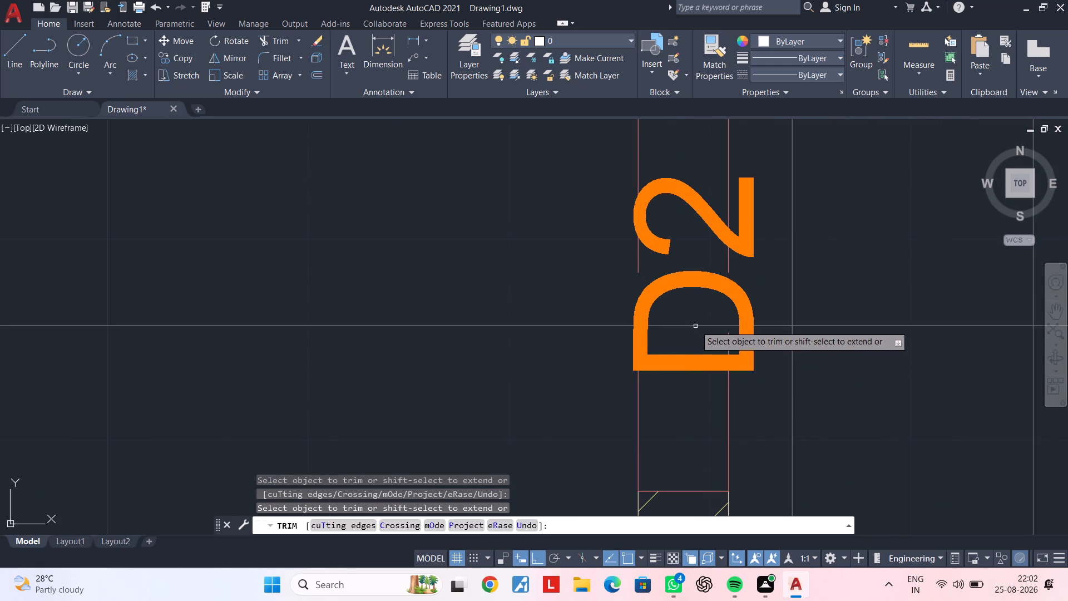
left_click(695, 325)
scroll(695, 351, "down", 1)
scroll(717, 337, "up", 2)
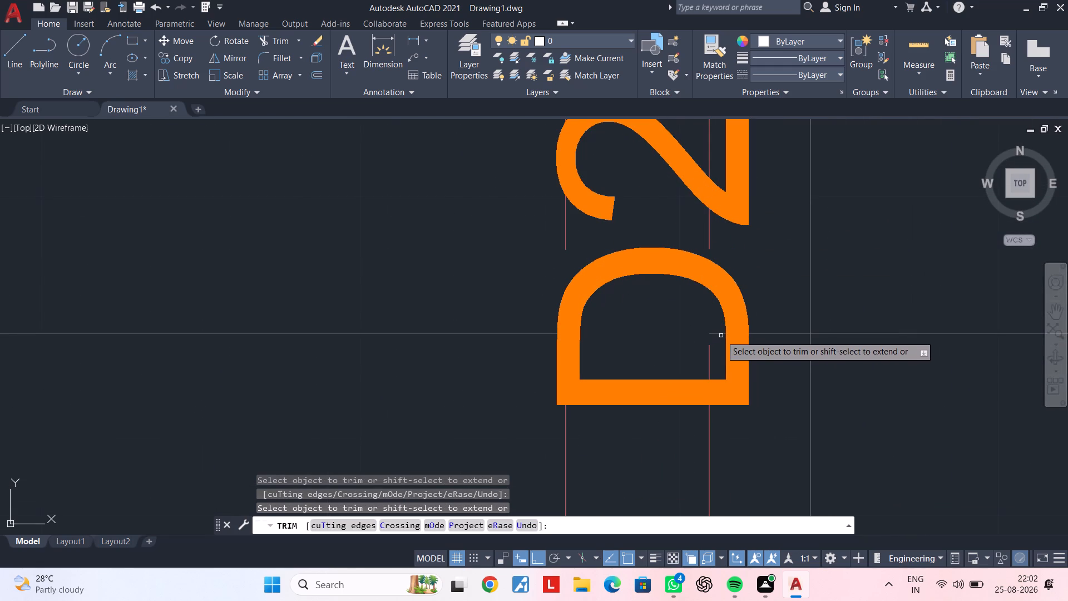
left_click(715, 334)
scroll(650, 351, "down", 2)
middle_click_drag(653, 343, 674, 170)
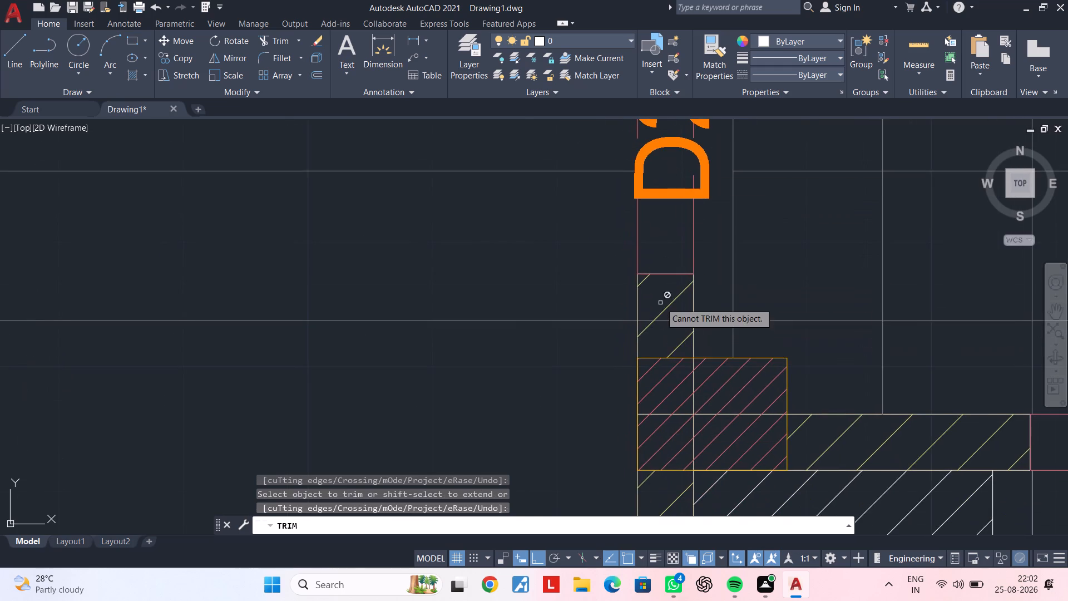
scroll(662, 300, "down", 2)
scroll(670, 313, "up", 3)
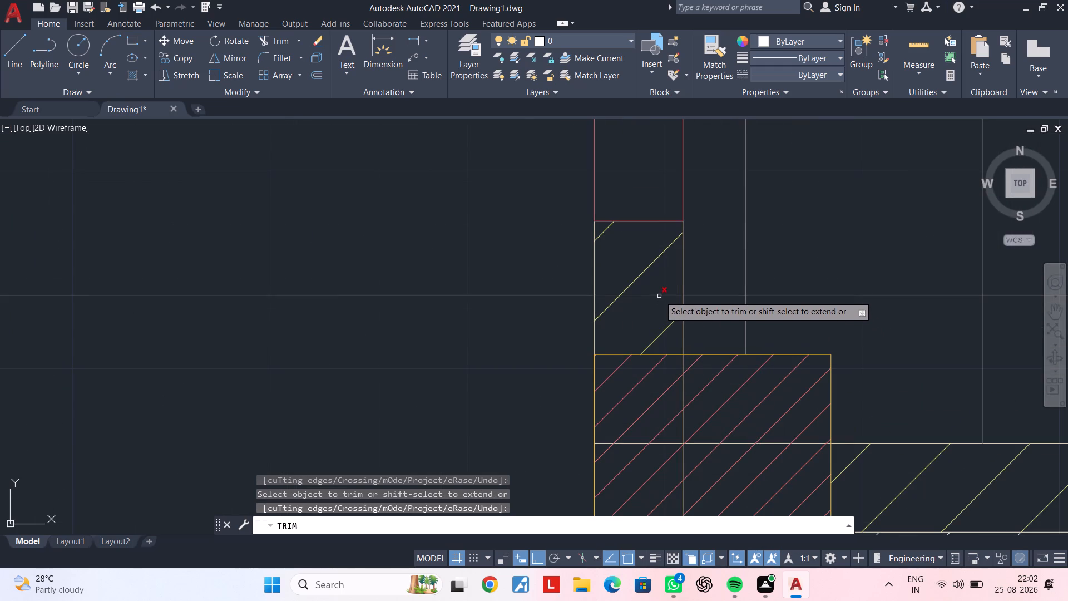
left_click(659, 295)
scroll(636, 303, "down", 3)
middle_click_drag(640, 302, 655, 290)
key("Escape")
key("Escape")
Trim the floor lines crossing the dining-side D2 door opening and the short wall stub beside its column.
middle_click_drag(446, 329, 690, 245)
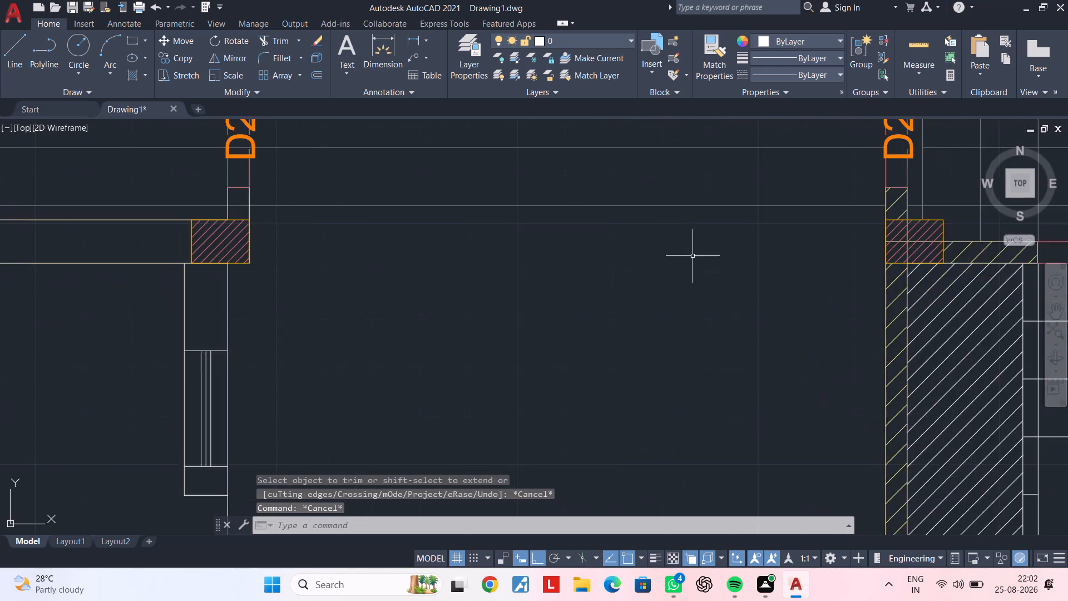
key("Escape")
scroll(678, 278, "down", 2)
middle_click_drag(680, 284, 707, 260)
key("Escape")
middle_click_drag(606, 250, 624, 375)
key("Escape")
middle_click_drag(635, 375, 677, 336)
key("Escape")
scroll(626, 329, "up", 1)
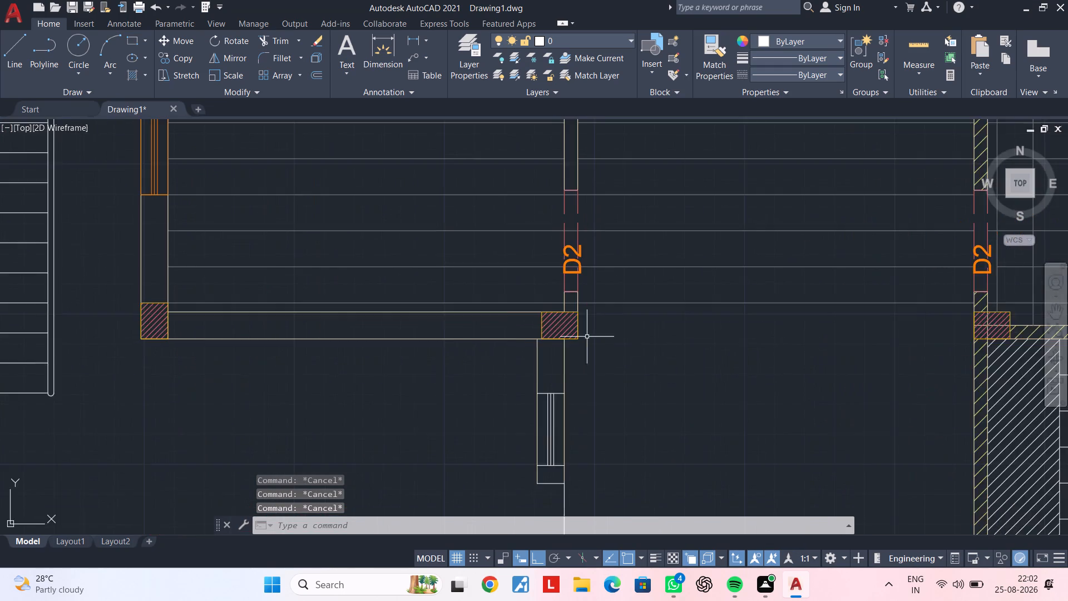
middle_click_drag(582, 336, 655, 342)
key("space")
scroll(608, 311, "up", 3)
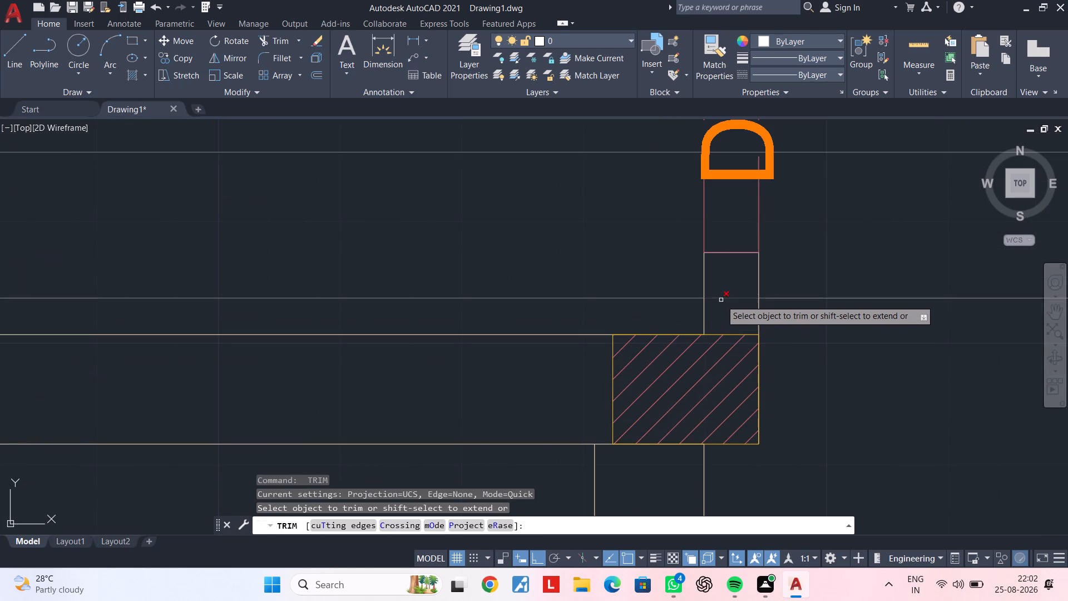
left_click(721, 300)
middle_click_drag(731, 279, 712, 465)
left_click(709, 339)
middle_click_drag(709, 355, 708, 383)
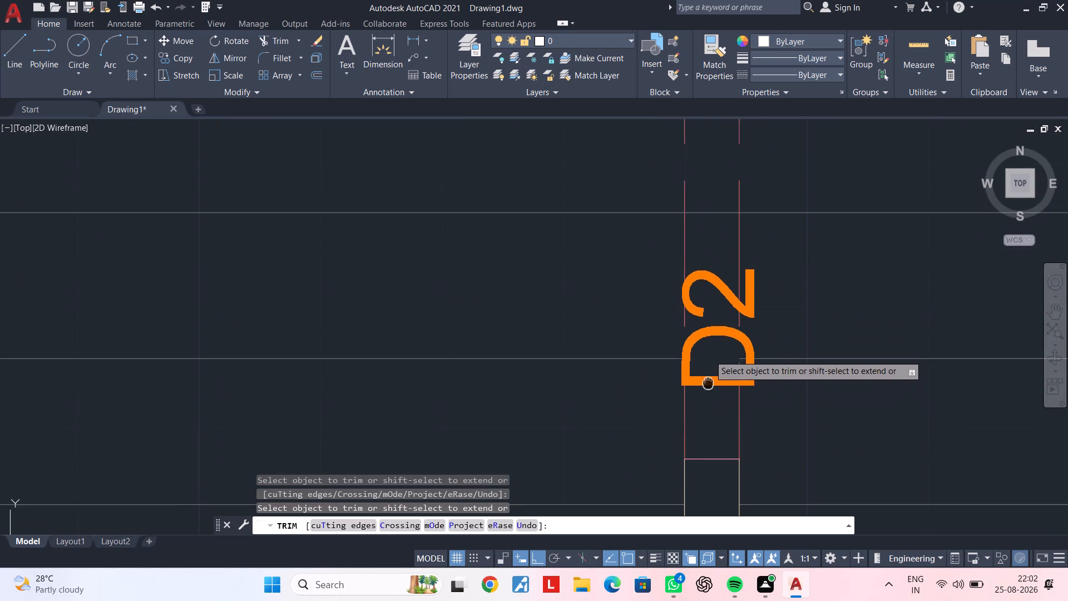
middle_click_drag(708, 383, 696, 452)
left_click(695, 292)
middle_click_drag(693, 243, 665, 461)
left_click(672, 352)
scroll(680, 353, "down", 2)
middle_click_drag(669, 307, 655, 471)
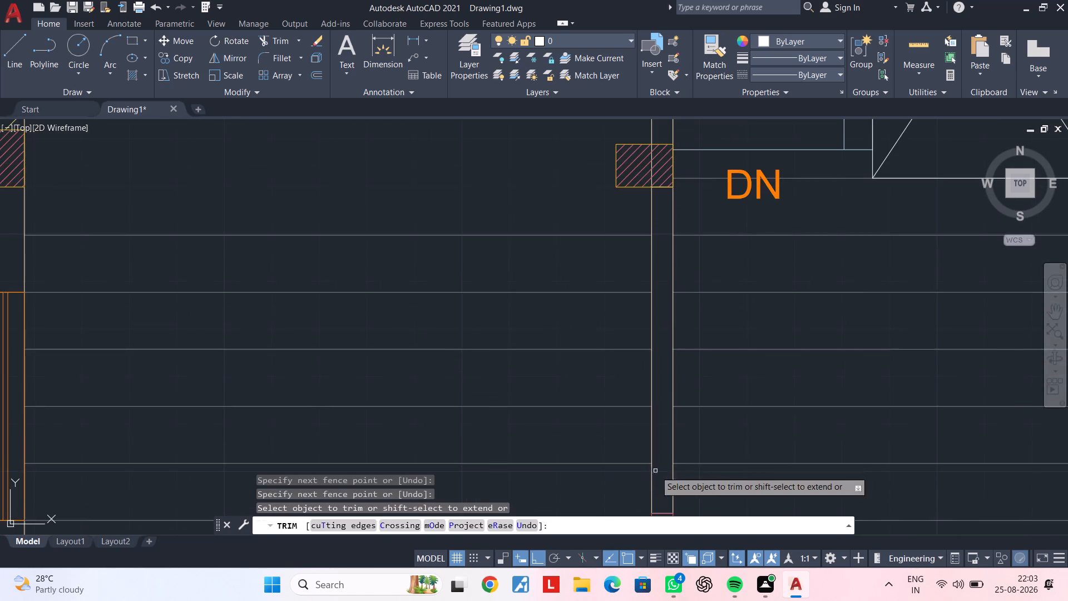
key("Escape")
Offset the topmost floor line upward at 1' spacing five times, up to just below the L-shaped partition between the staircase and DN area.
scroll(676, 432, "down", 1)
scroll(559, 413, "down", 1)
middle_click_drag(598, 409, 688, 401)
key("Escape")
key("Escape")
key("Escape")
middle_click_drag(629, 357, 689, 370)
key("Escape")
key("Escape")
key("Escape")
key("Escape")
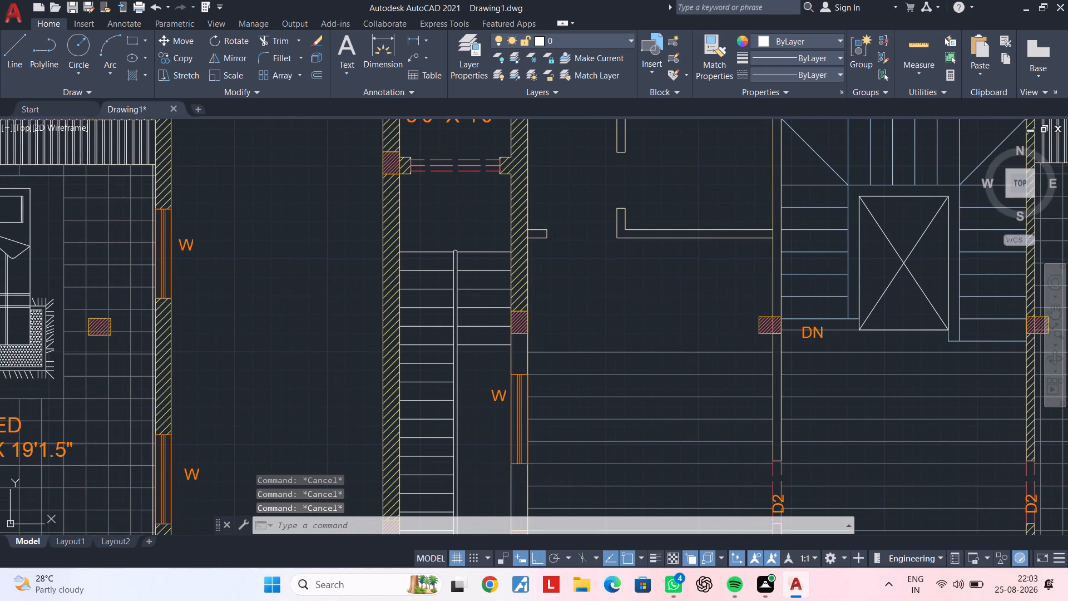
key("Escape")
type("OF 1'")
key("Return")
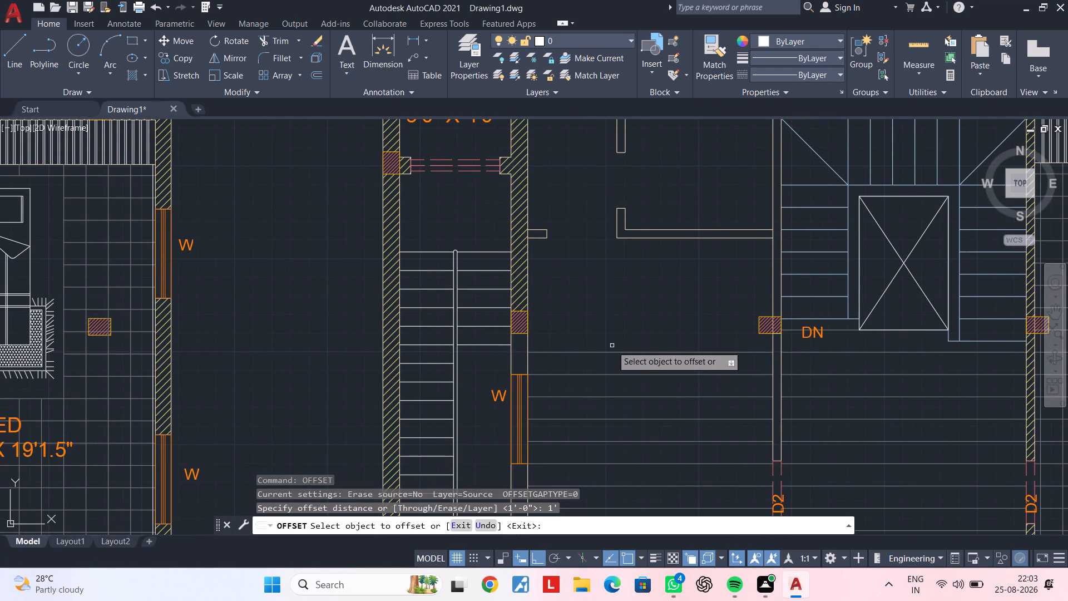
left_click(612, 352)
left_click(625, 290)
left_click(632, 329)
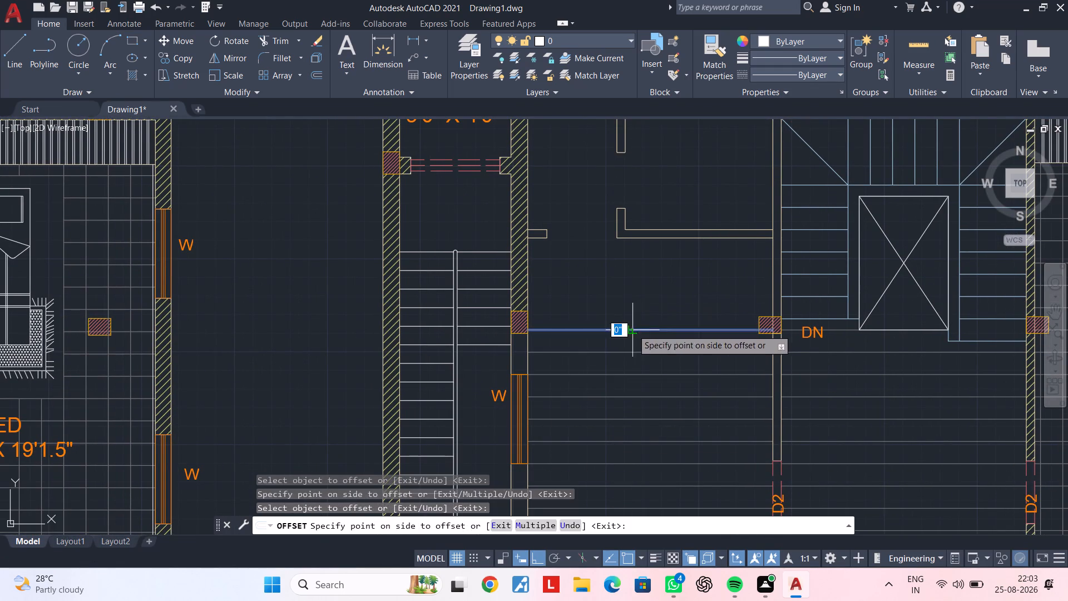
left_click(632, 276)
left_click(640, 307)
left_click(642, 301)
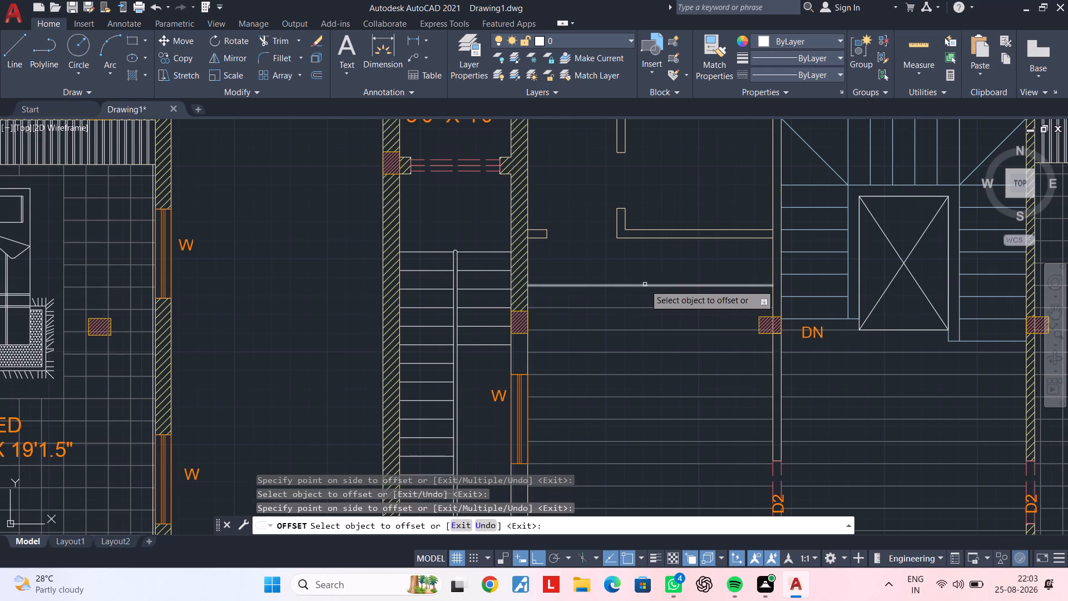
left_click(645, 284)
left_click(646, 263)
middle_click_drag(645, 279, 627, 345)
scroll(623, 333, "up", 2)
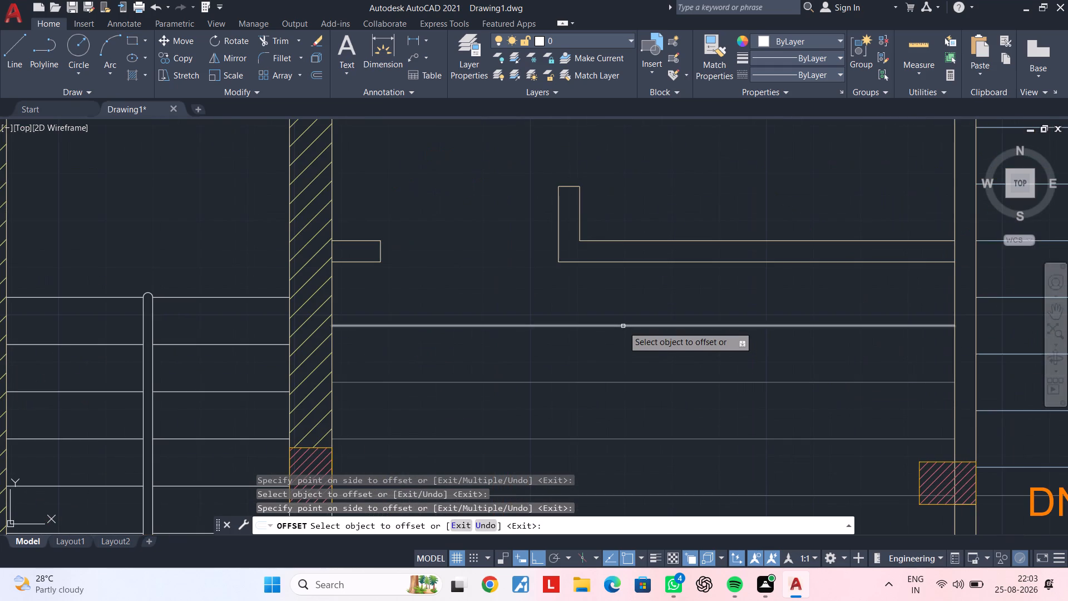
left_click(623, 326)
middle_click_drag(624, 296, 607, 390)
left_click(552, 366)
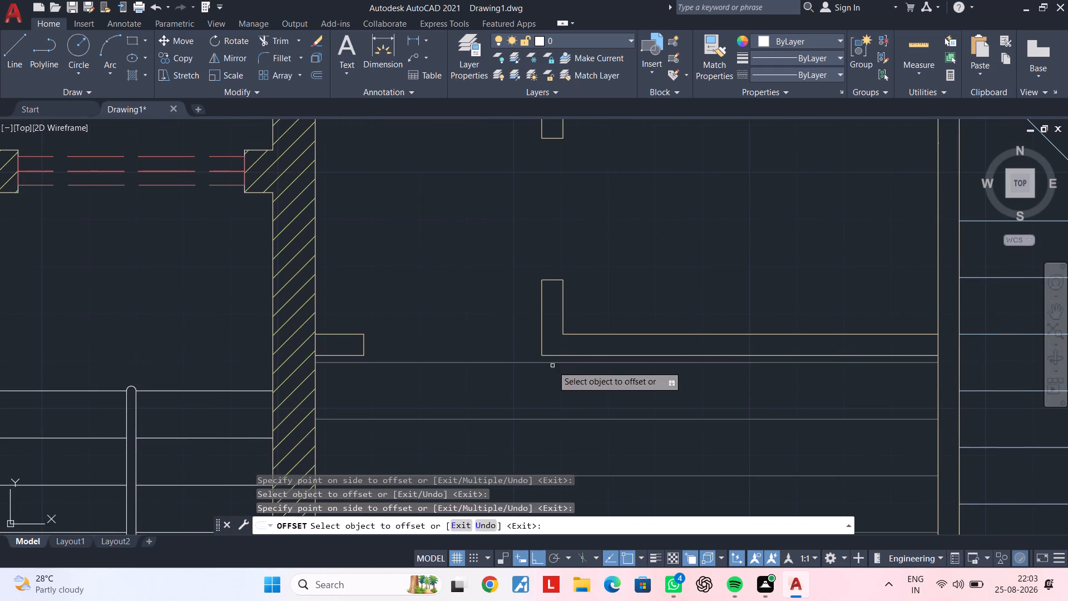
Offset five more floor lines upward at 1' spacing, past the partition opening to just below the horizontal wall beside the lift.
left_click(518, 363)
left_click(512, 318)
left_click(511, 306)
left_click(504, 250)
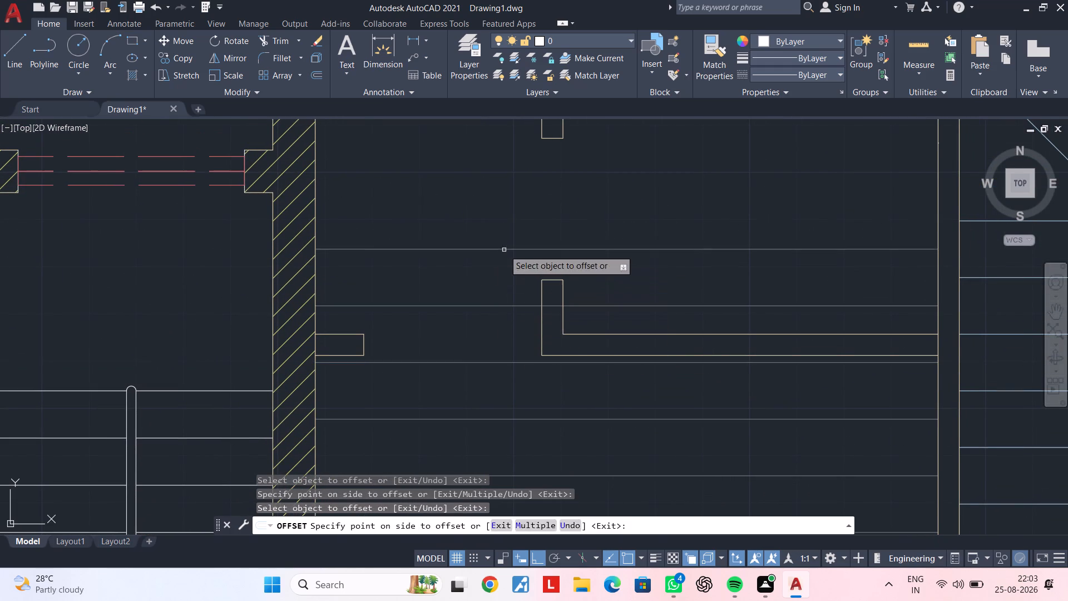
middle_click_drag(500, 255, 487, 367)
left_click(488, 359)
left_click(484, 317)
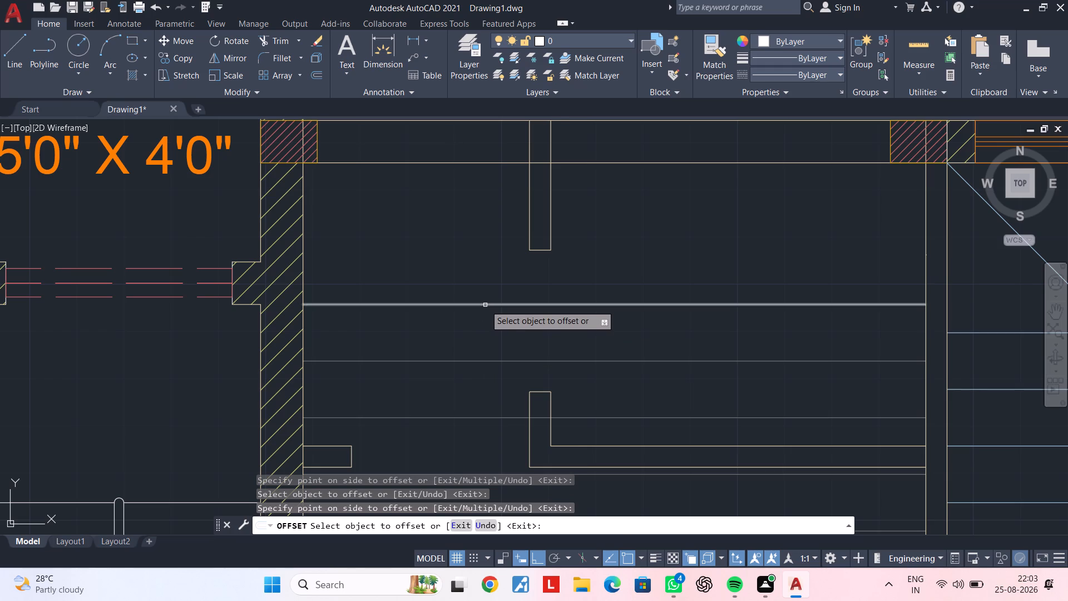
left_click(485, 305)
left_click(485, 262)
left_click(492, 248)
left_click(484, 216)
key("Escape")
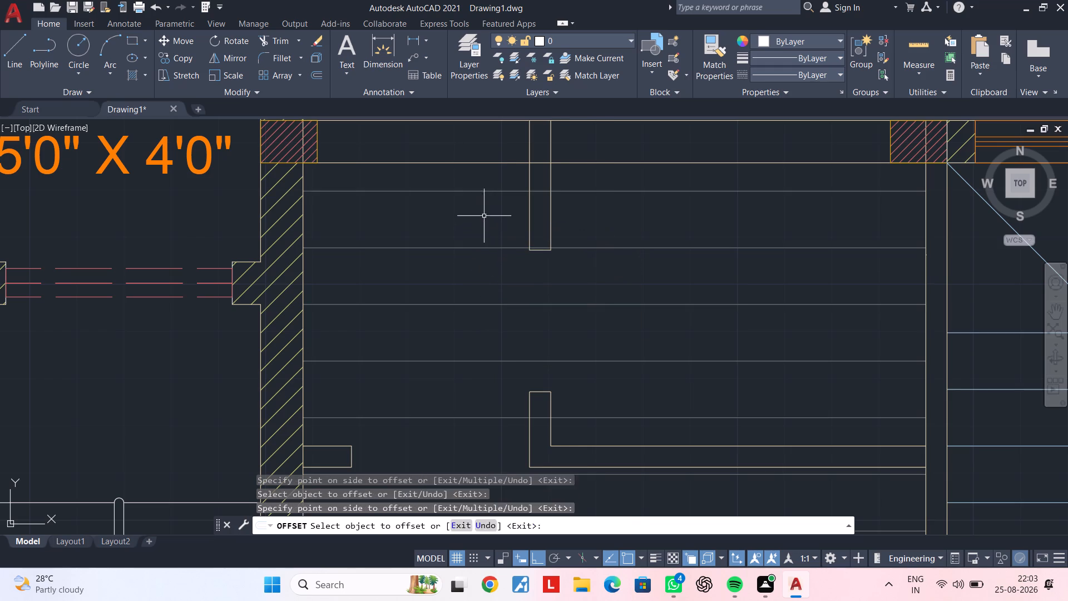
key("Escape")
key("Escape")
Trim the floor lines out of the vertical partition pieces above and below the opening beside the lift.
type("TR")
key("space")
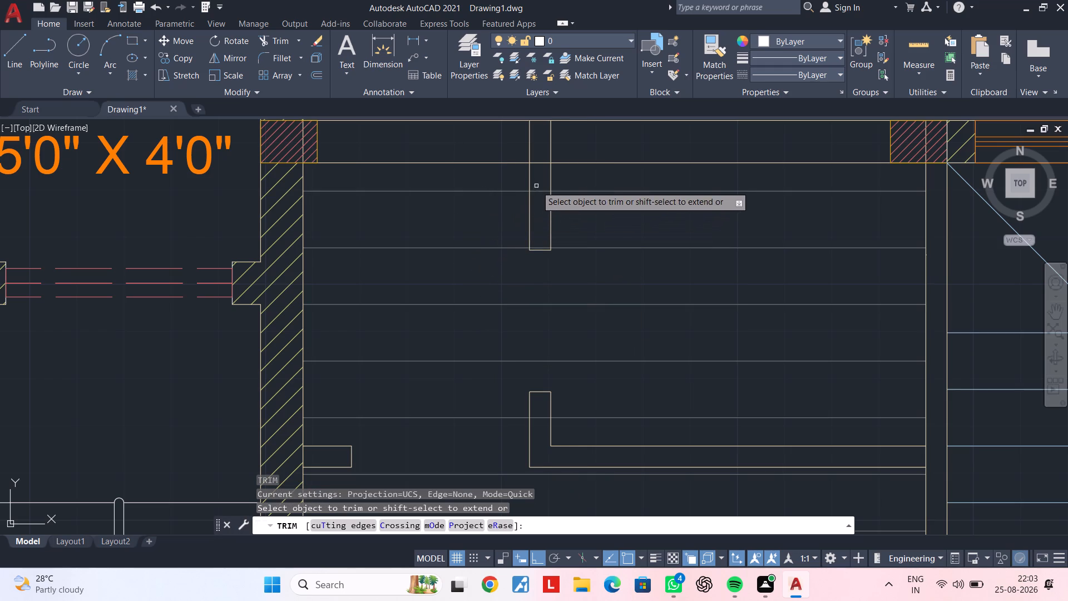
left_click(537, 183)
left_click(537, 218)
scroll(538, 240, "up", 2)
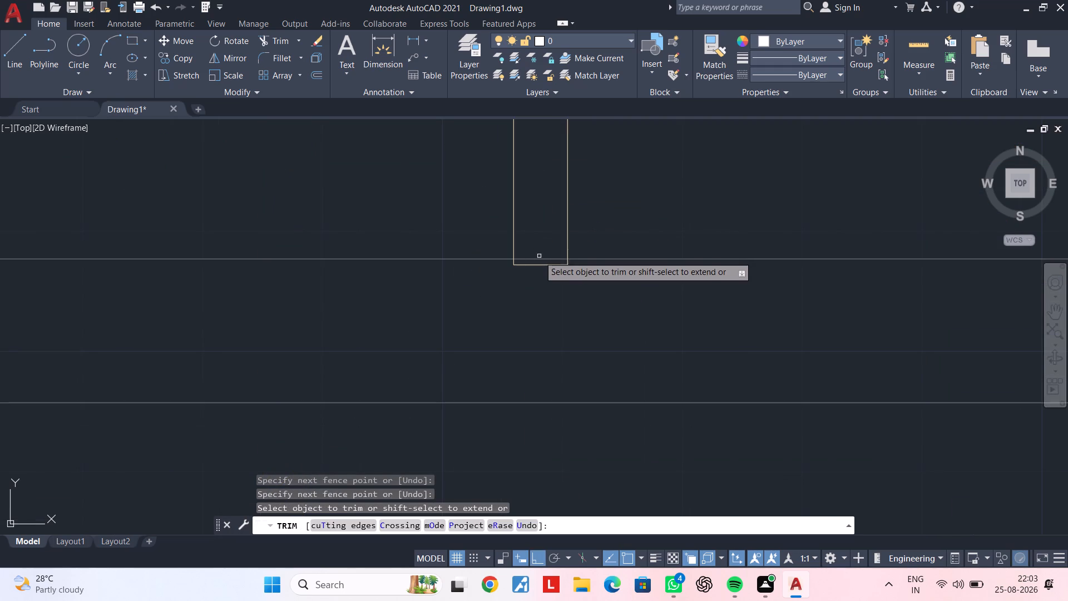
left_click(539, 258)
middle_click_drag(551, 353, 555, 181)
scroll(586, 297, "down", 2)
middle_click_drag(591, 297, 599, 218)
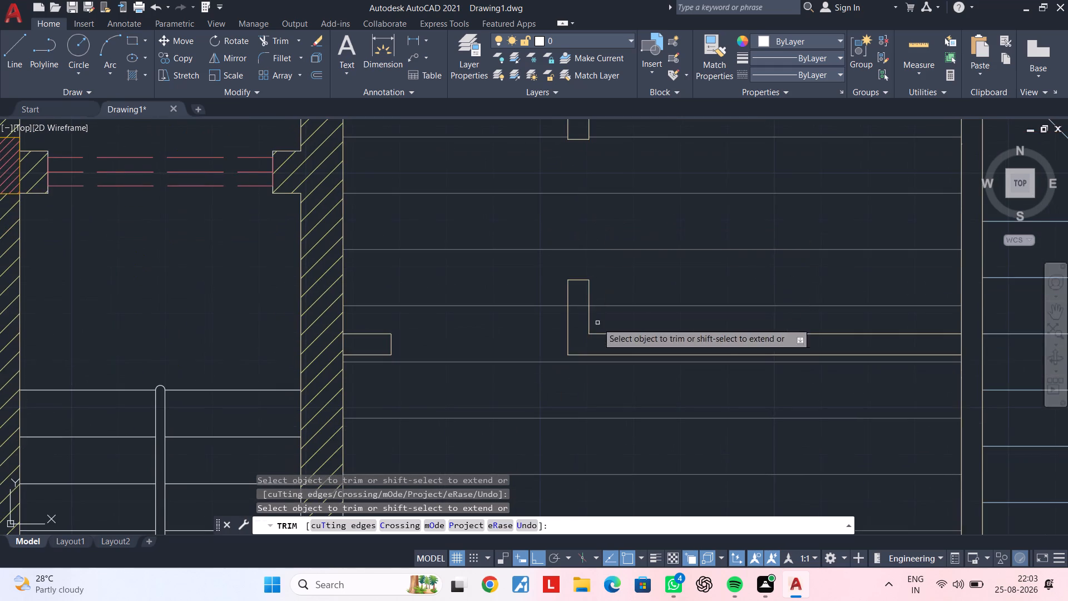
scroll(576, 305, "up", 1)
left_click(576, 305)
middle_click_drag(584, 334, 511, 357)
key("Escape")
key("Escape")
key("Escape")
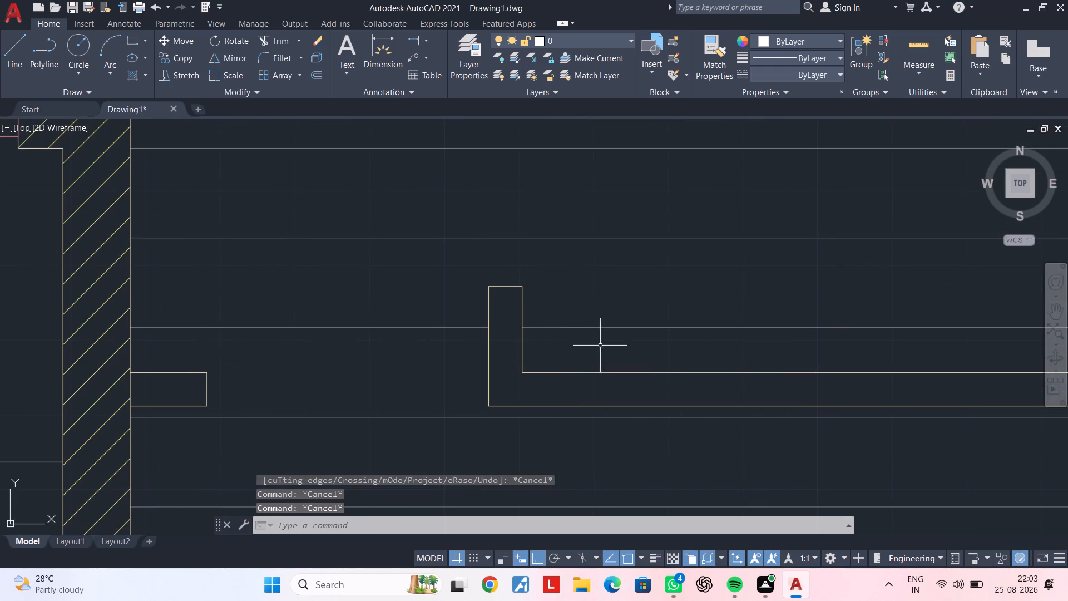
Draw a rectangle across the partition opening, from the upper piece's lower corner to the lower piece's opposite upper corner.
middle_click_drag(592, 348, 600, 436)
scroll(600, 381, "down", 1)
type("REC")
key("space")
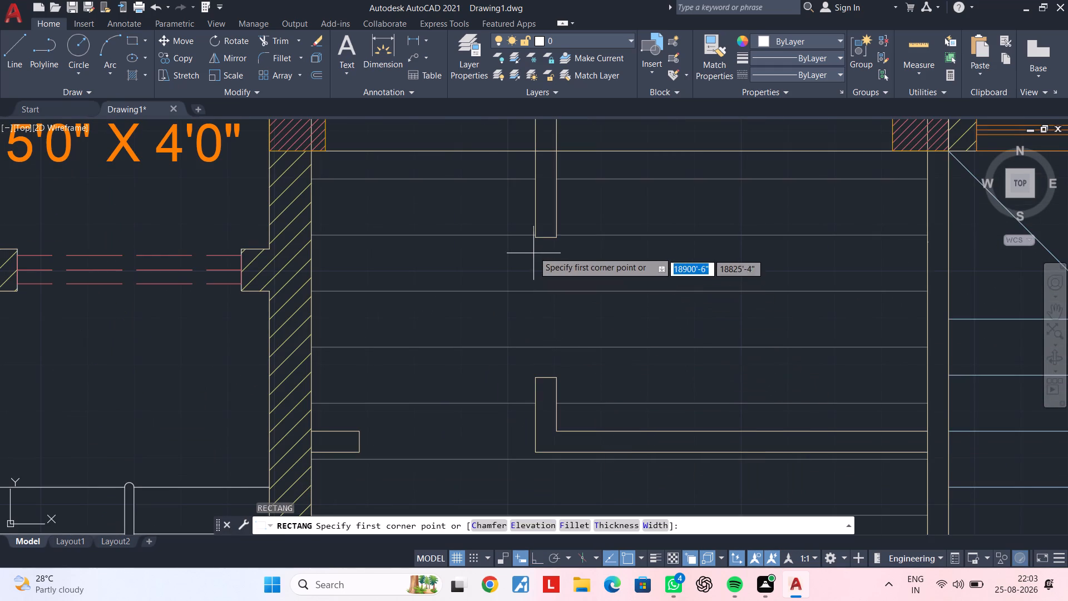
left_click(536, 239)
left_click(558, 373)
key("Escape")
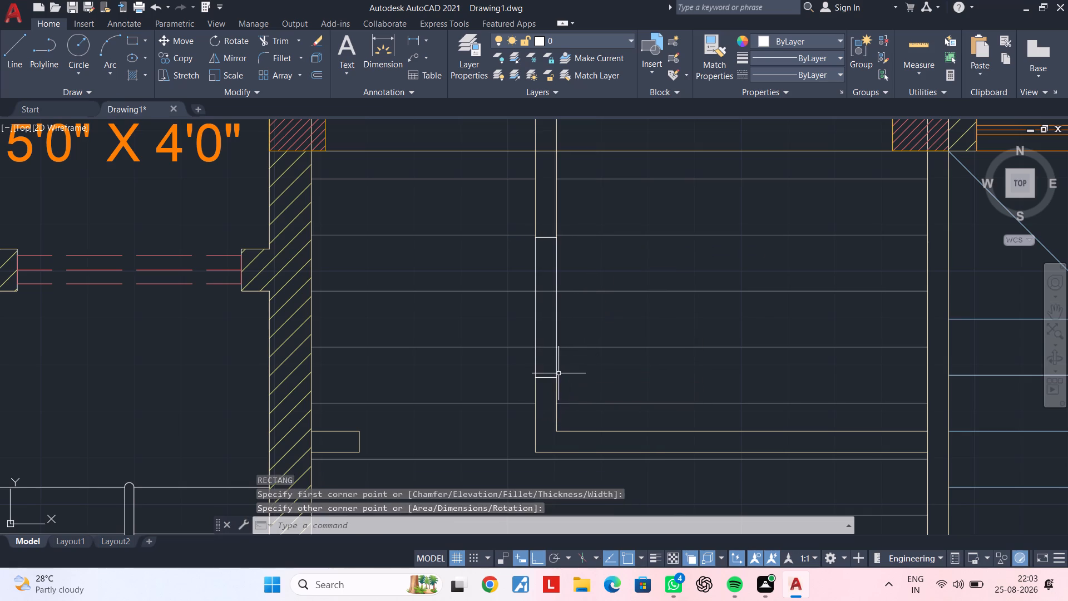
Trim the floor lines out of the rectangle spanning the partition opening.
key("Escape")
key("t")
key("r")
key("space")
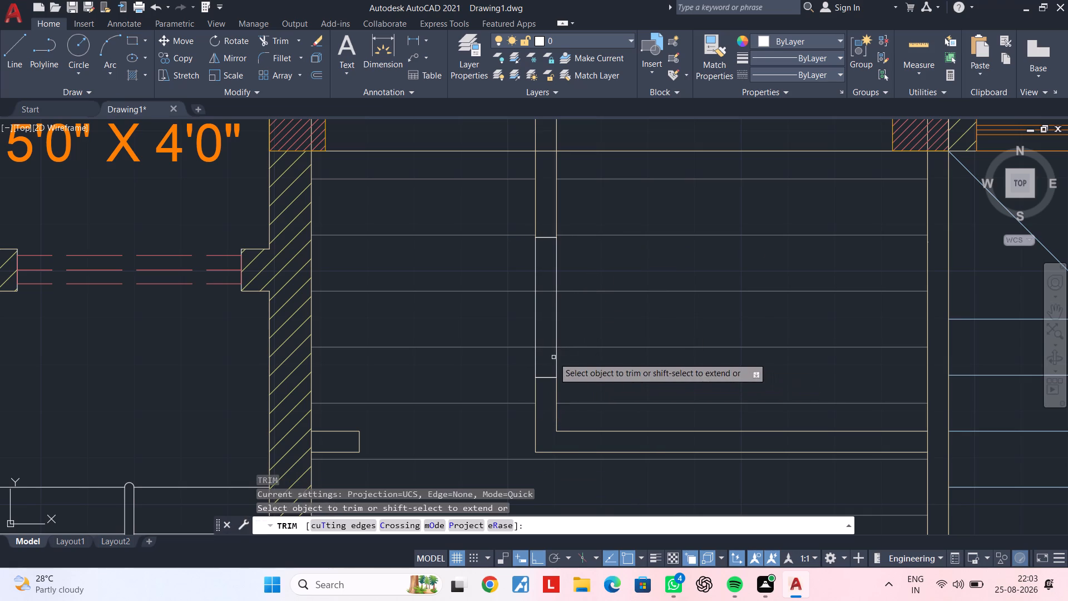
left_click(545, 353)
left_click(547, 261)
key("Escape")
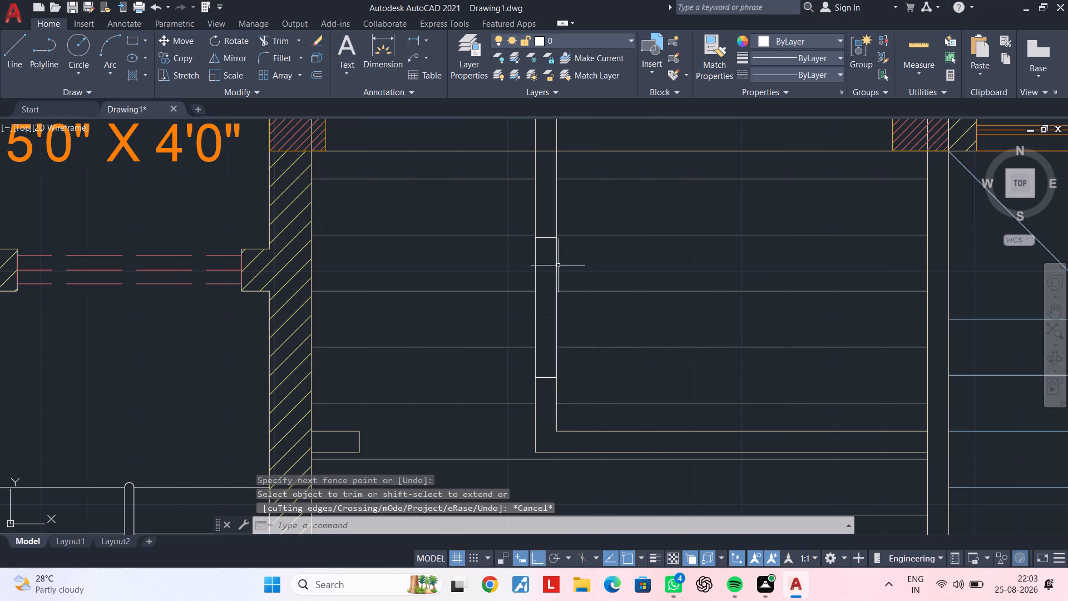
key("Escape")
Erase the five floor lines inside the enclosed room between the partition and the DN staircase.
left_click_drag(651, 415, 652, 403)
middle_click_drag(612, 239, 620, 317)
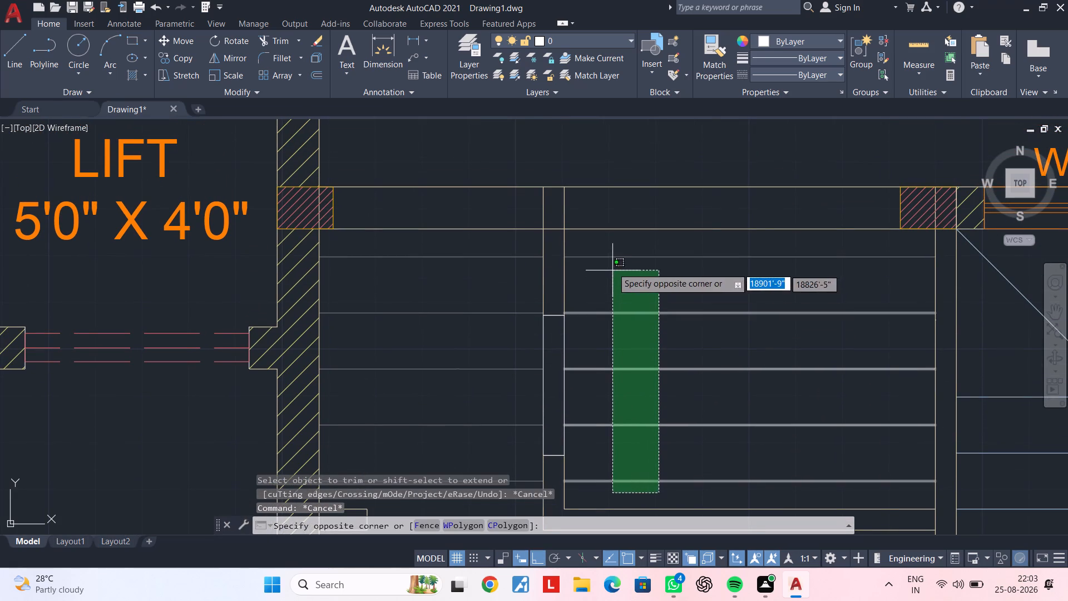
left_click(607, 247)
key("Delete")
scroll(607, 297, "down", 1)
middle_click_drag(607, 297, 772, 255)
key("Escape")
key("Escape")
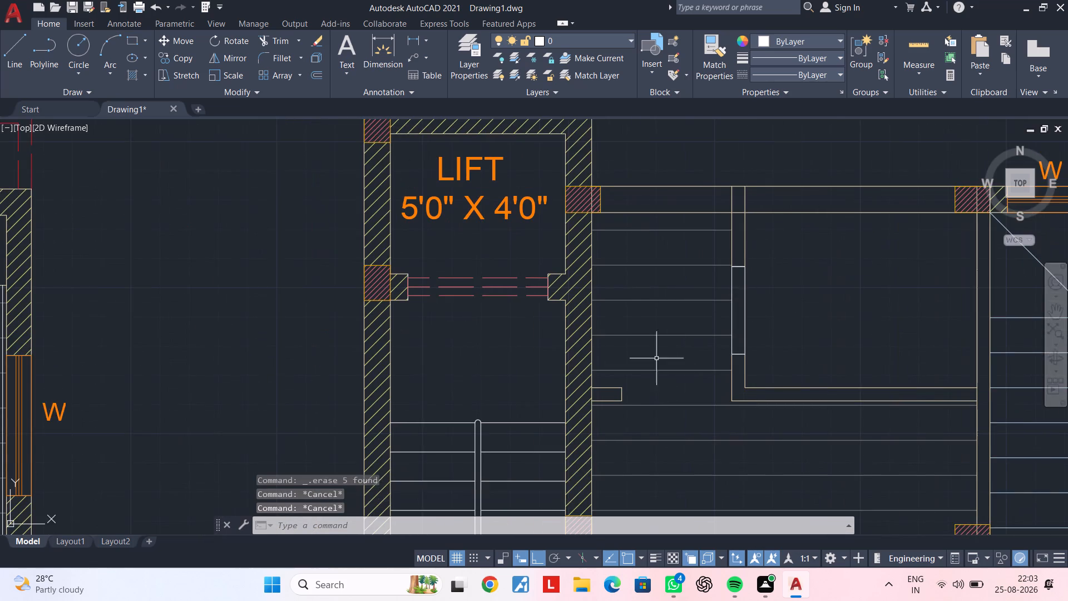
Examine the floor line layout across the lift, staircase, D2 doors and partitioned area.
middle_click_drag(657, 356, 661, 297)
key("Escape")
key("Escape")
scroll(672, 310, "down", 1)
middle_click_drag(672, 304, 641, 224)
key("Escape")
key("Escape")
middle_click_drag(667, 314, 635, 213)
scroll(666, 248, "down", 1)
middle_click_drag(666, 276, 665, 284)
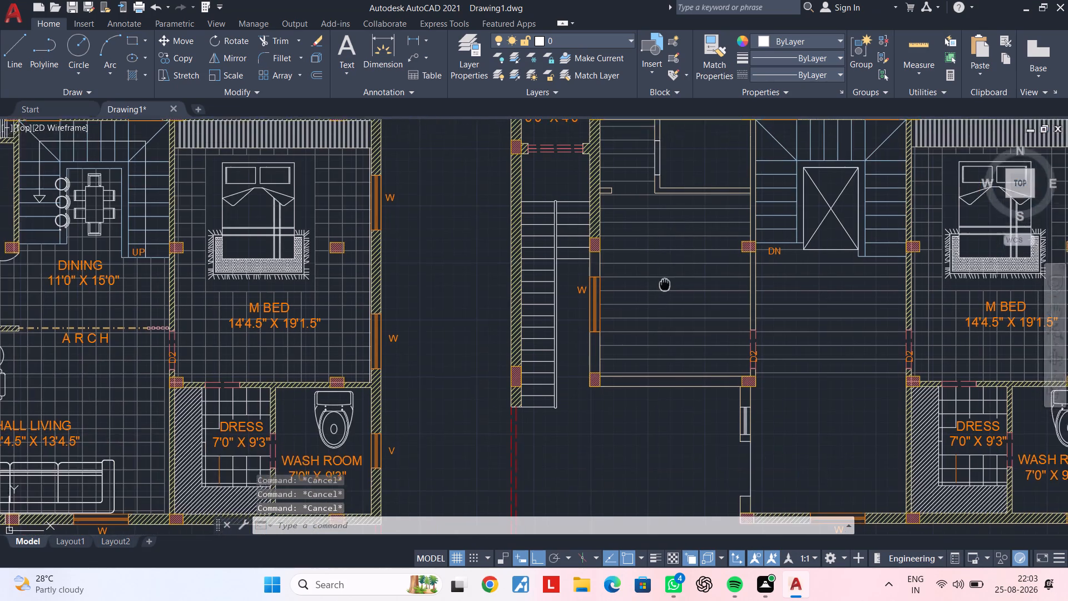
middle_click_drag(665, 284, 640, 353)
key("Escape")
key("Escape")
middle_click_drag(659, 334, 605, 348)
key("Escape")
middle_click_drag(599, 342, 664, 322)
key("Escape")
middle_click_drag(616, 262, 615, 325)
scroll(600, 266, "up", 2)
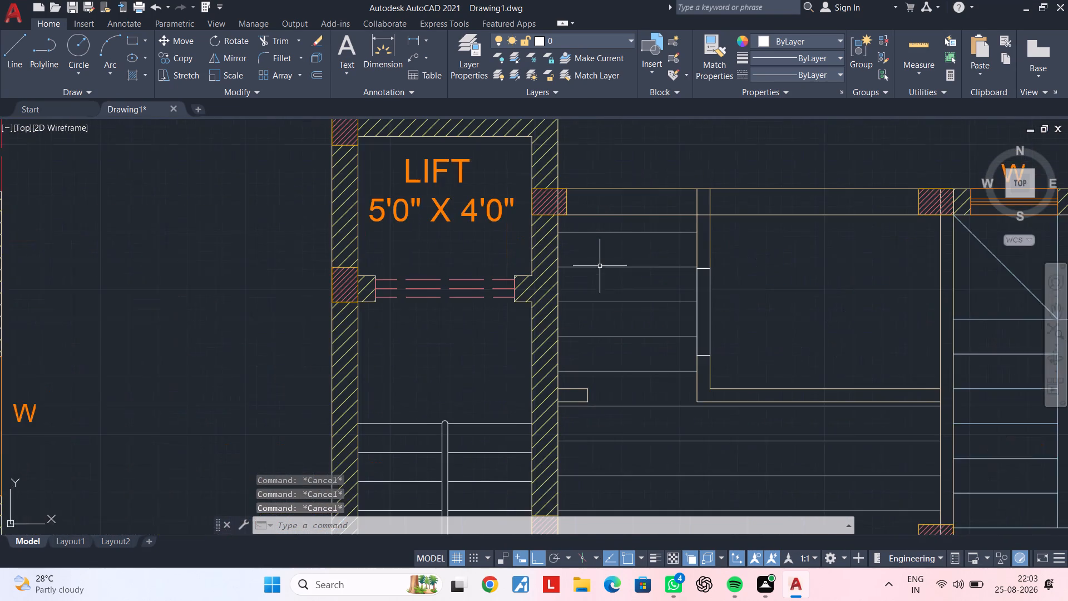
Offset the vertical edge of the hatched wall beside the lift by 1' into the lined floor area.
middle_click_drag(586, 289, 614, 283)
key("Escape")
key("Escape")
key("o")
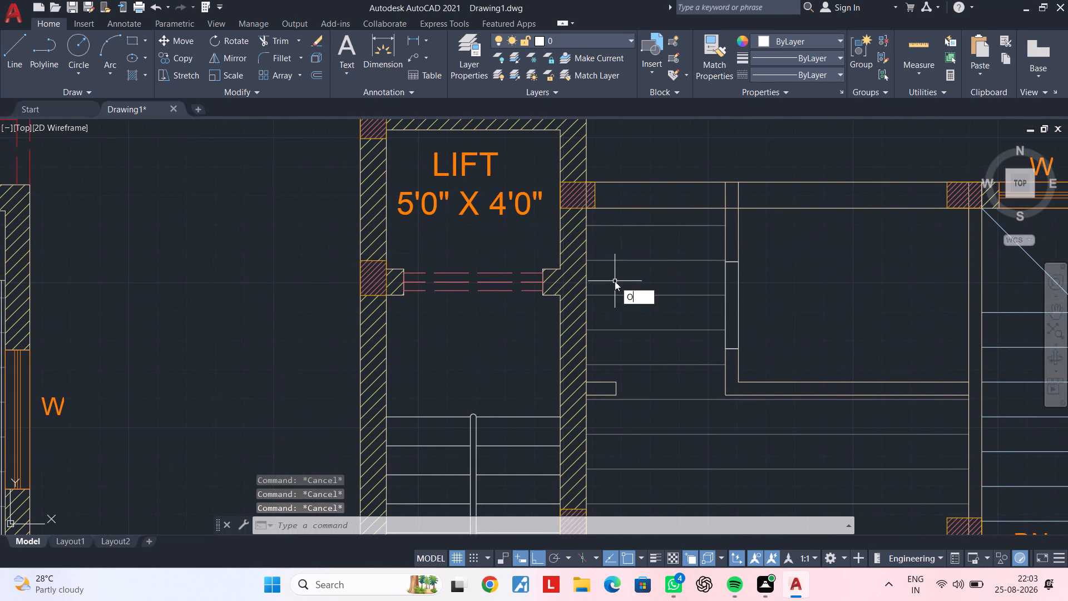
key("f")
key("space")
type("1'")
key("Return")
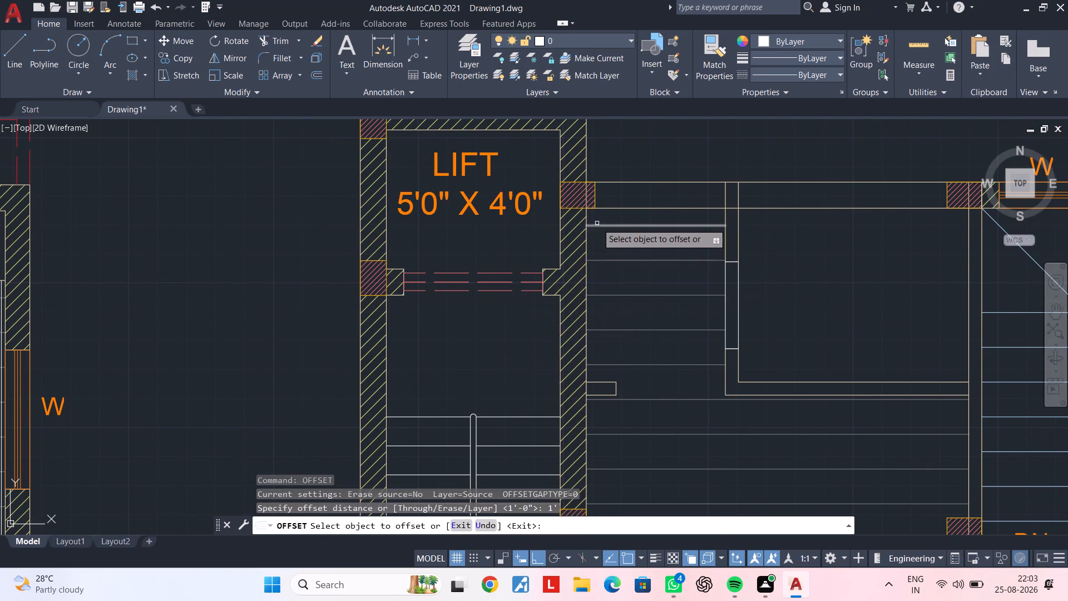
left_click(588, 226)
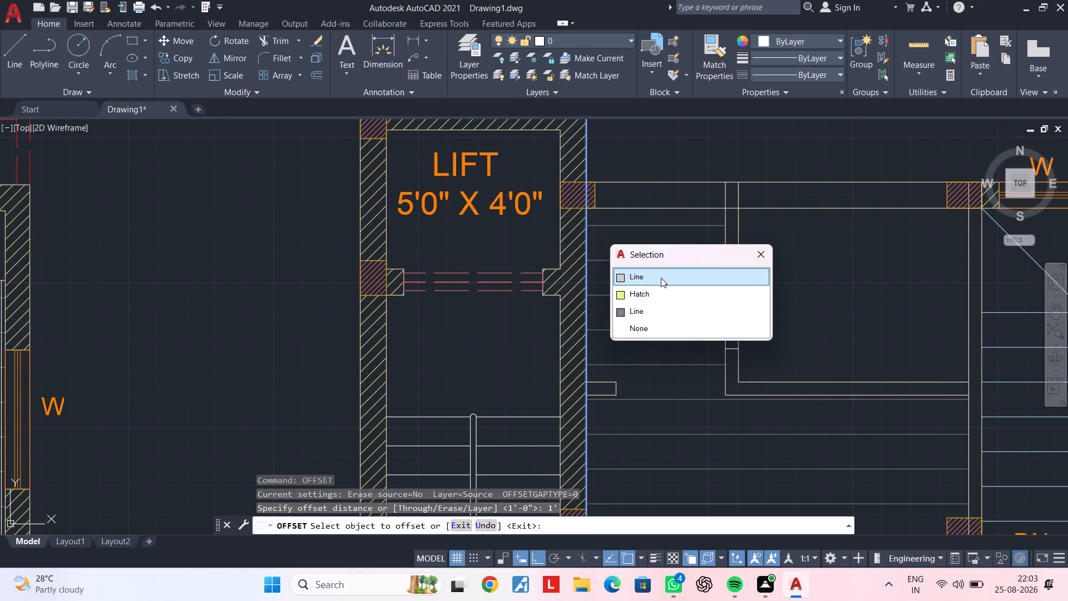
left_click(661, 278)
left_click(691, 255)
key("Escape")
key("Escape")
key("Escape")
middle_click_drag(686, 270, 664, 269)
key("Escape")
key("Escape")
key("Escape")
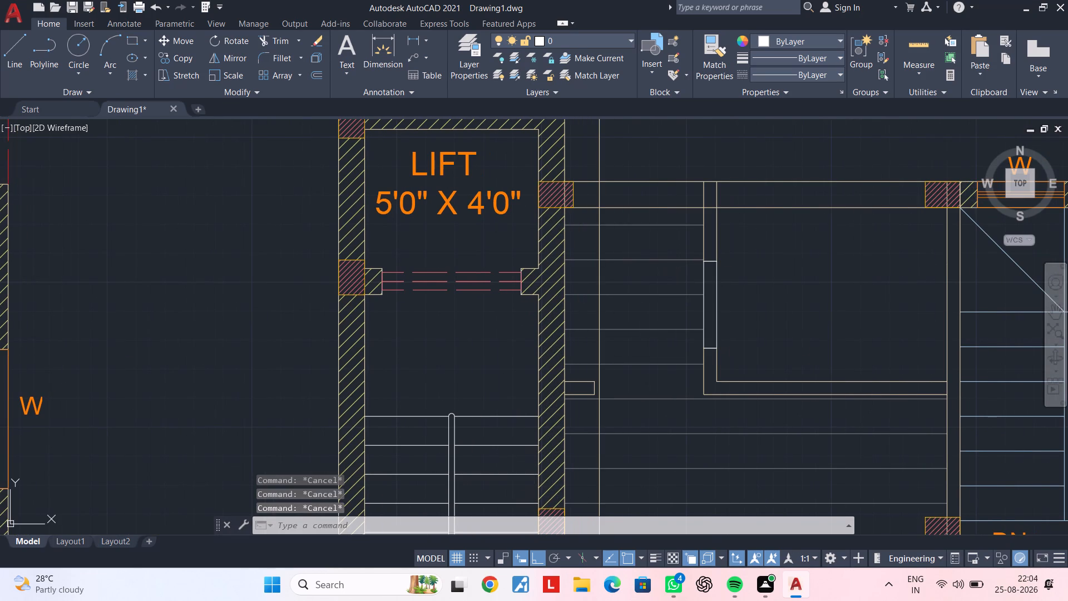
Trim the new vertical line above and inside the horizontal wall beside the lift so it starts at the wall's inner edge.
key("Escape")
key("Escape")
type("TR")
key("space")
left_click(597, 155)
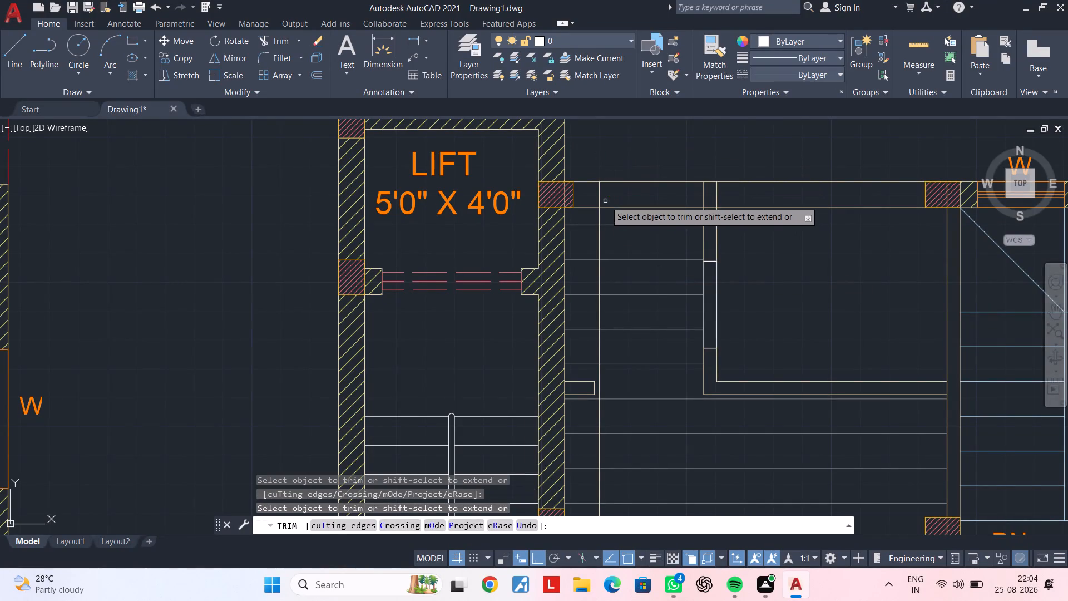
left_click(600, 195)
middle_click_drag(622, 275, 622, 171)
scroll(617, 254, "down", 1)
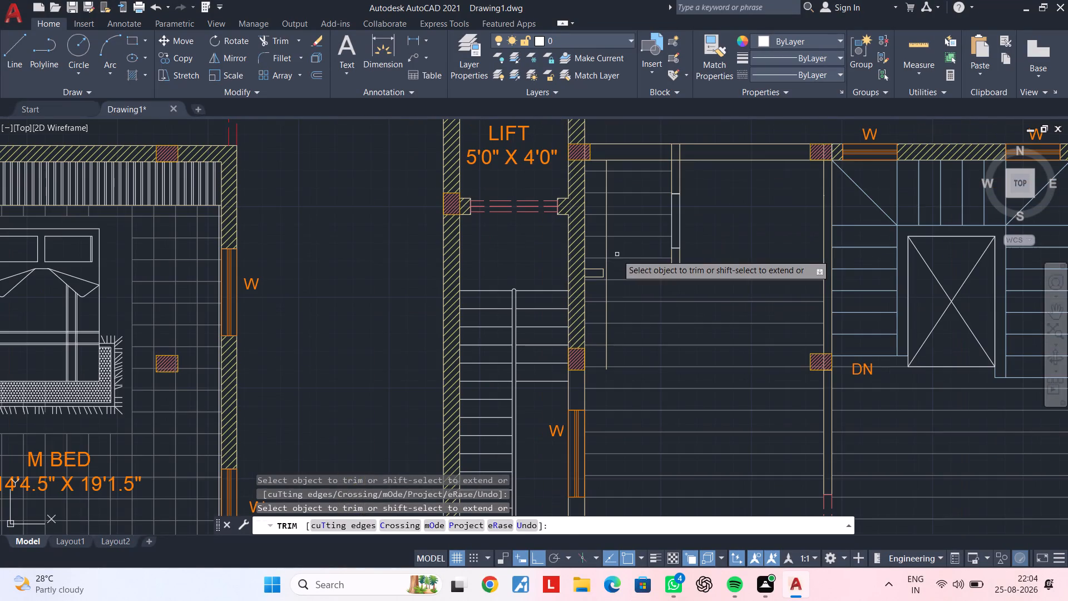
key("Escape")
key("Escape")
key("Escape")
Match the new vertical line's properties to those of a horizontal floor line.
key("m")
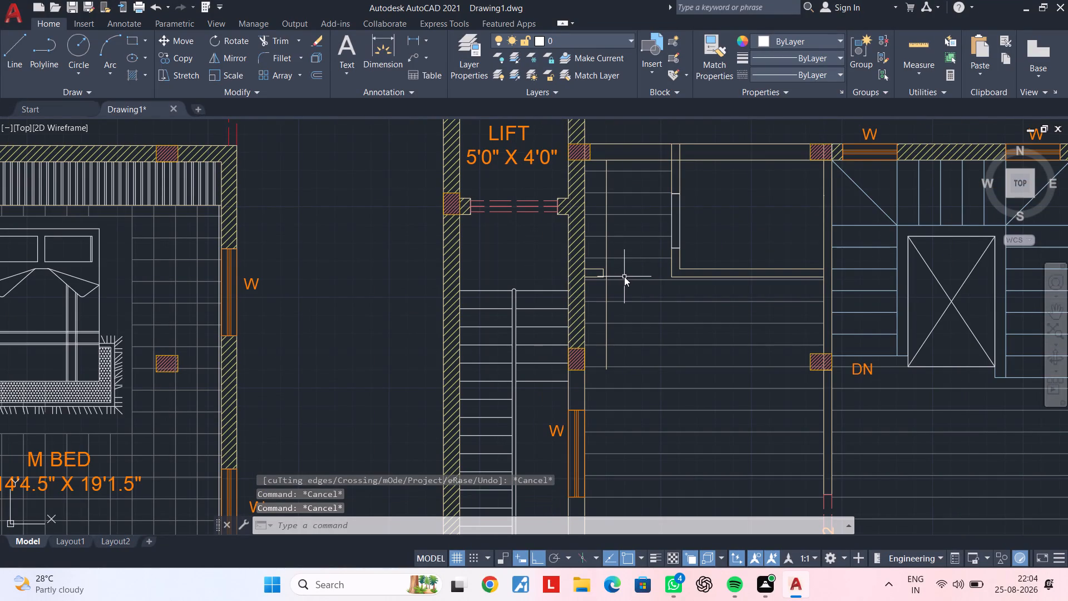
type("A")
key("space")
left_click(625, 300)
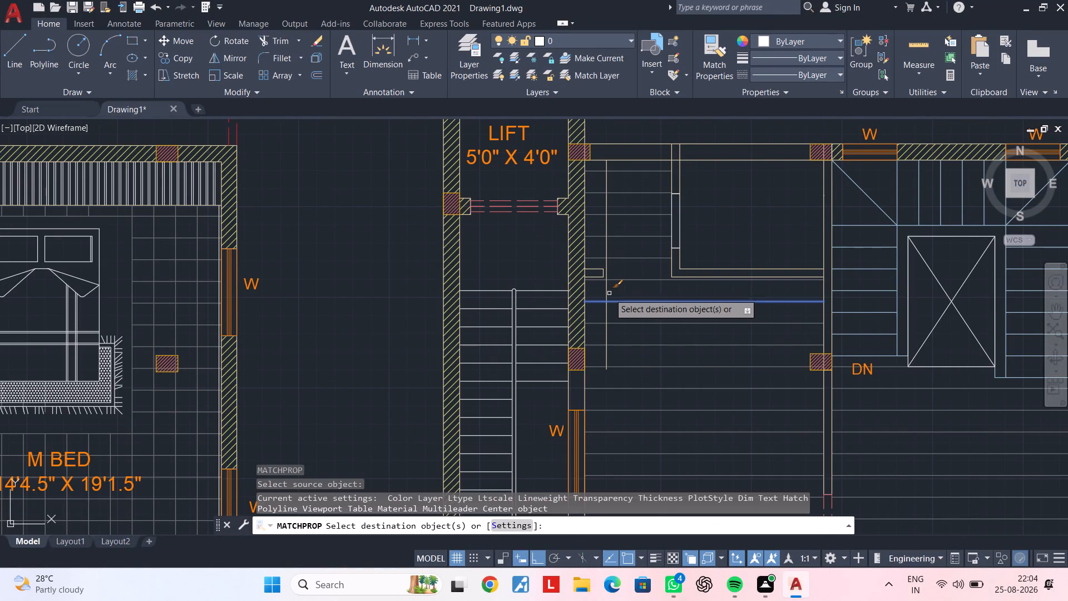
left_click(607, 293)
key("Escape")
key("Escape")
Offset the vertical floor line beside the lift by 1' twice, adding two parallel lines toward the partition.
middle_click_drag(642, 252, 631, 315)
key("Escape")
scroll(616, 275, "up", 2)
middle_click_drag(615, 282, 612, 311)
key("Escape")
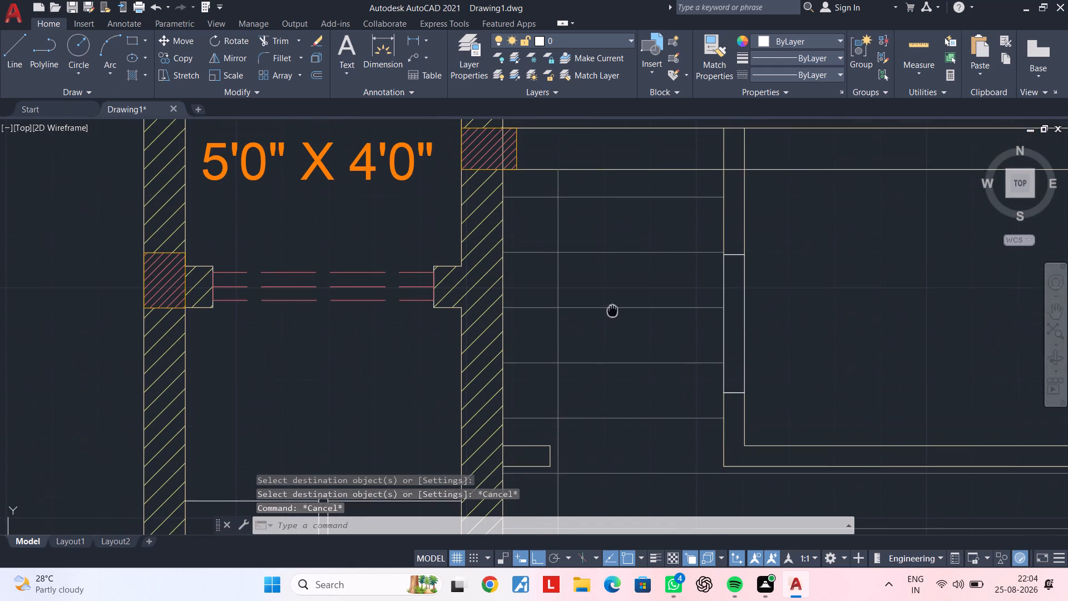
middle_click_drag(612, 311, 612, 312)
key("Escape")
key("o")
key("f")
key("space")
type("1'")
key("Return")
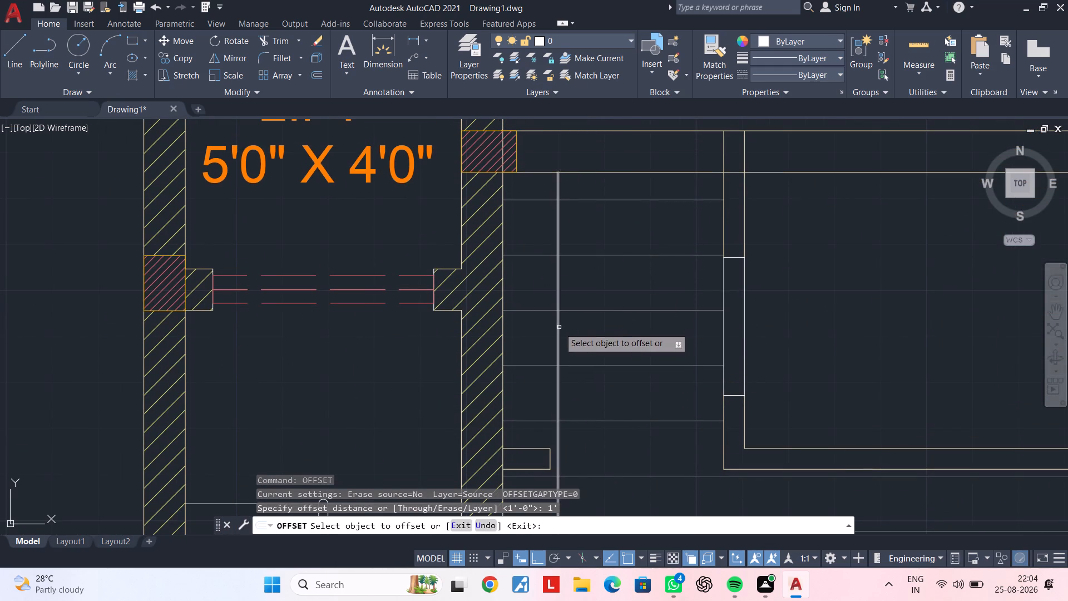
left_click(559, 327)
left_click(595, 320)
left_click(614, 331)
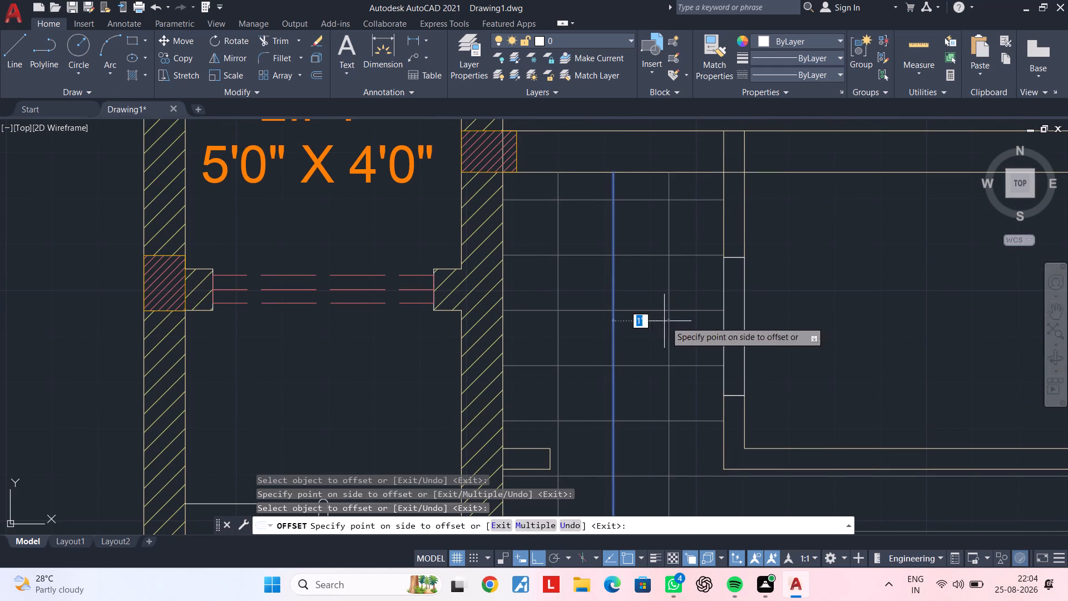
left_click(667, 321)
left_click(670, 338)
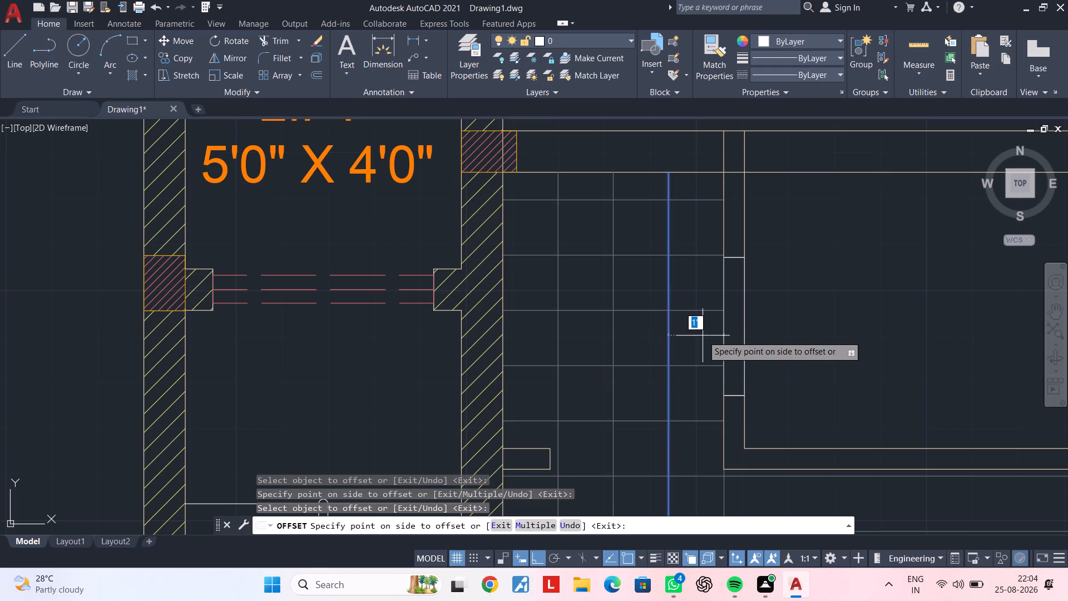
middle_click_drag(712, 336, 683, 229)
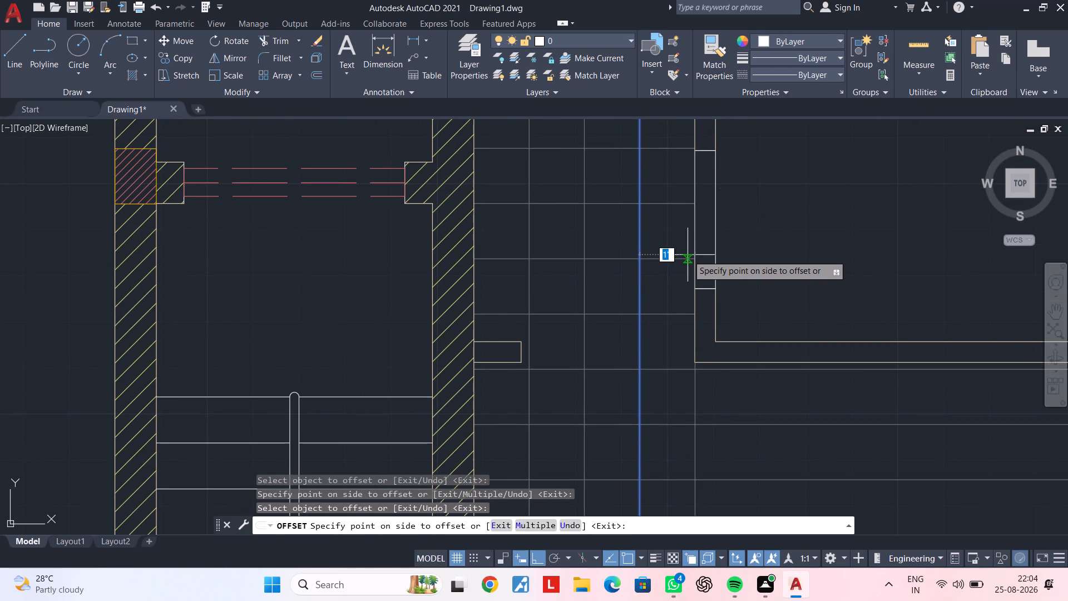
key("Escape")
Draw a vertical line about 13'-3" long from the partition's outer corner down to the lower wall's inner edge.
scroll(689, 341, "down", 1)
middle_click_drag(691, 336, 671, 265)
key("l")
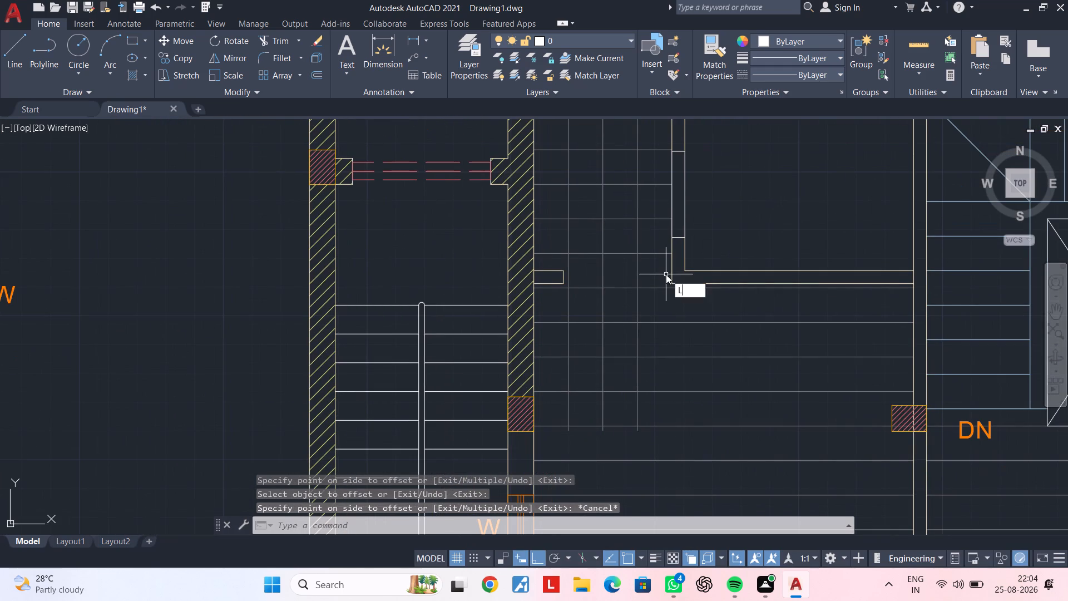
key("space")
left_click_drag(672, 284, 673, 294)
middle_click_drag(689, 440, 689, 437)
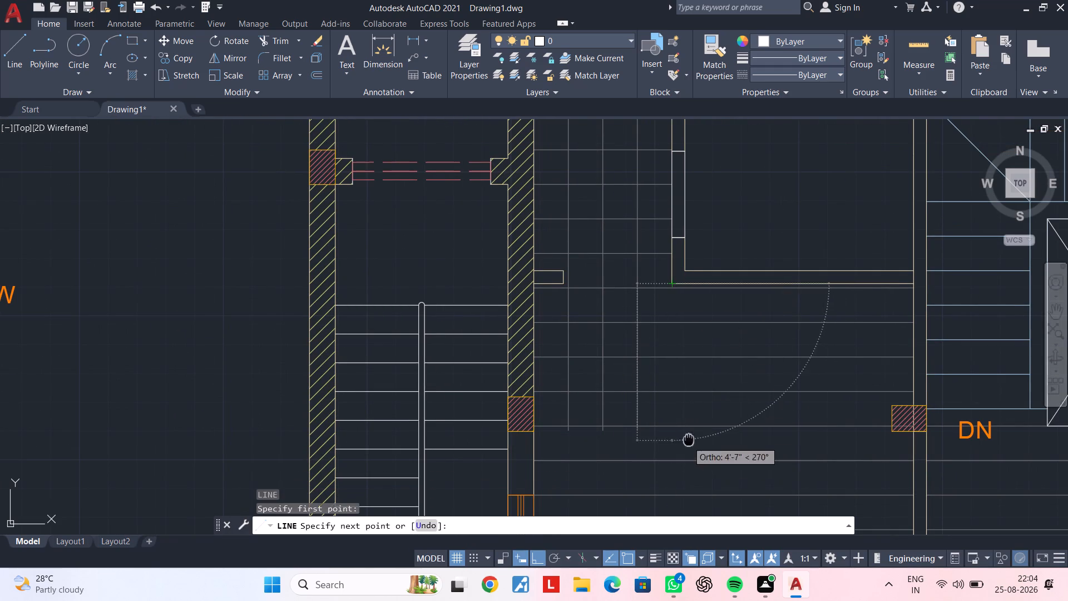
middle_click_drag(689, 437, 674, 228)
scroll(658, 324, "down", 2)
middle_click_drag(658, 342, 657, 297)
scroll(654, 356, "up", 2)
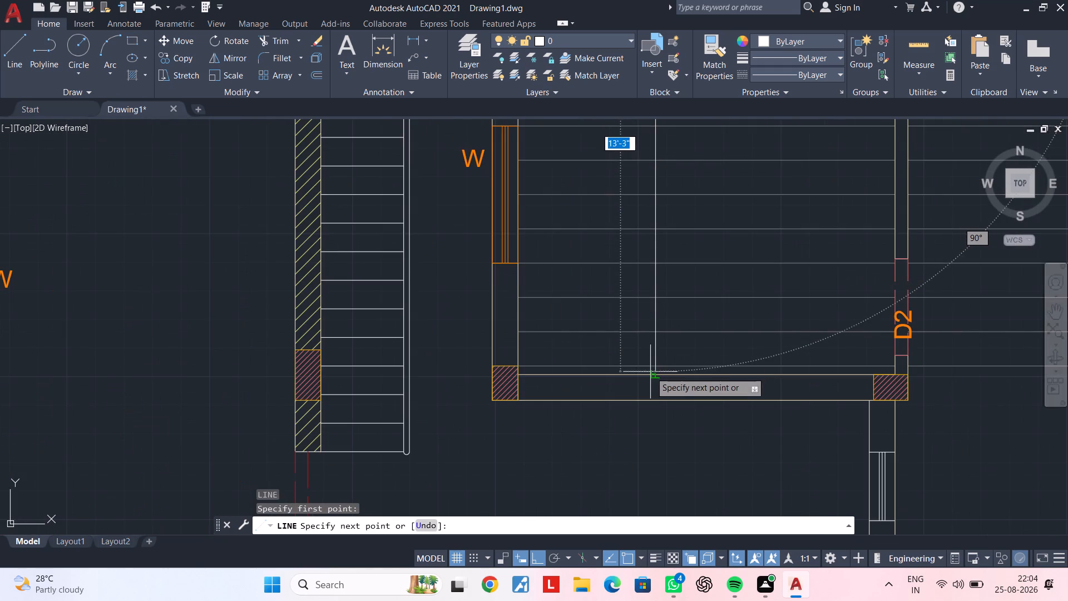
left_click(657, 376)
key("Escape")
key("Escape")
middle_click_drag(680, 282, 676, 377)
key("Escape")
key("Escape")
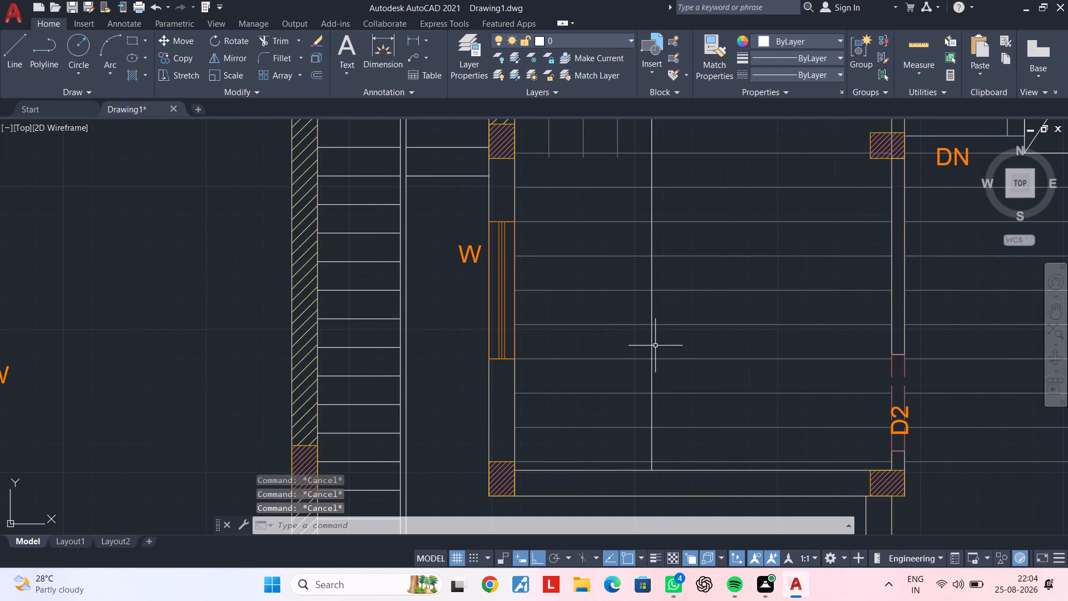
Match the new partition-corner line's properties to those of a horizontal floor line.
key("m")
type("A")
key("space")
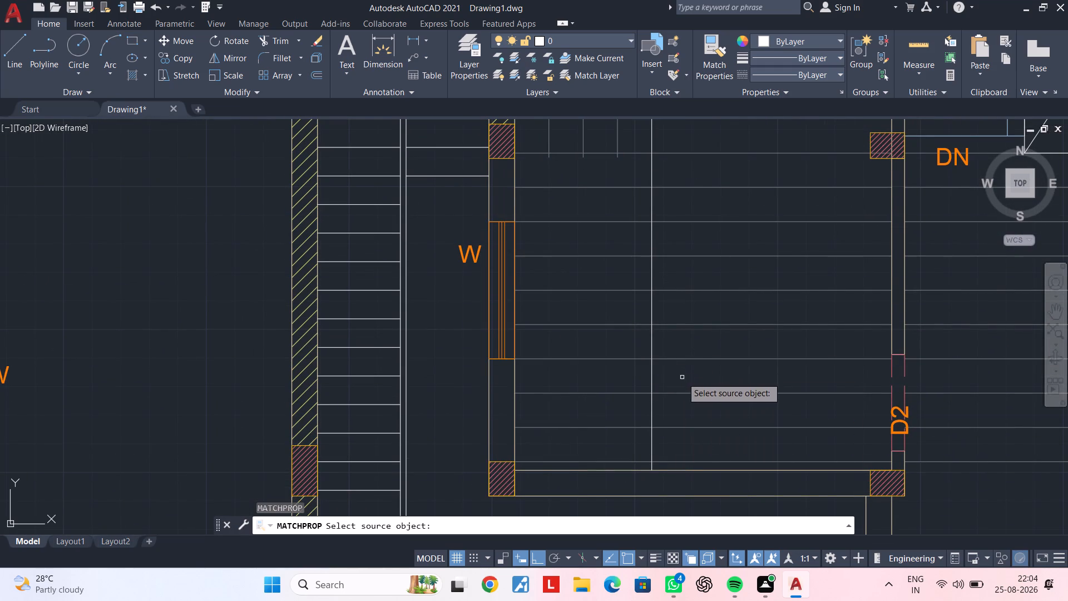
left_click(683, 392)
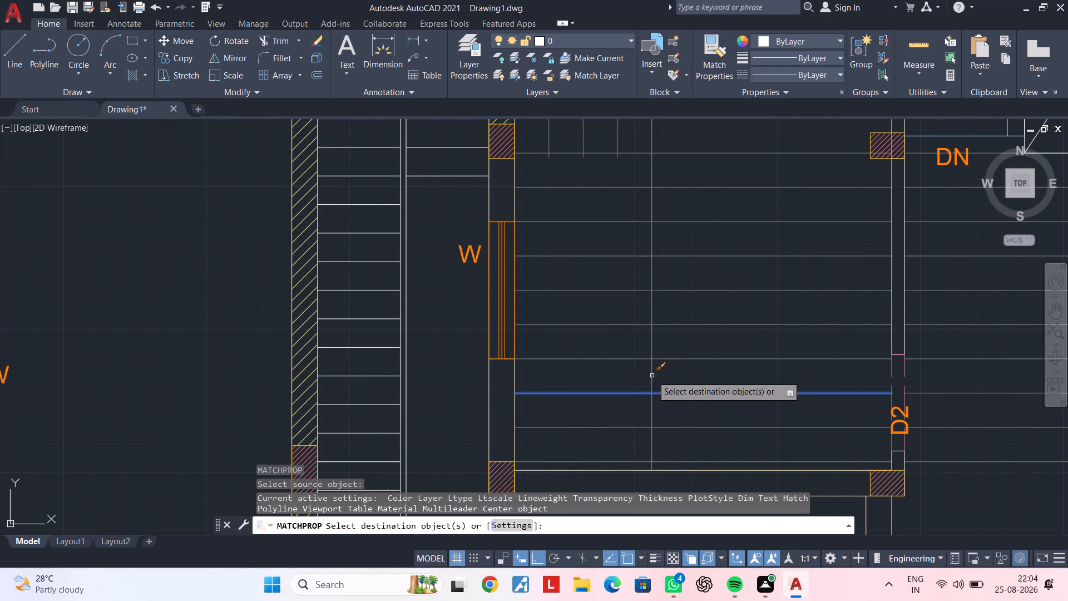
left_click(652, 376)
key("Escape")
key("Escape")
scroll(643, 361, "down", 1)
middle_click_drag(644, 361, 642, 436)
key("Escape")
key("Escape")
key("Escape")
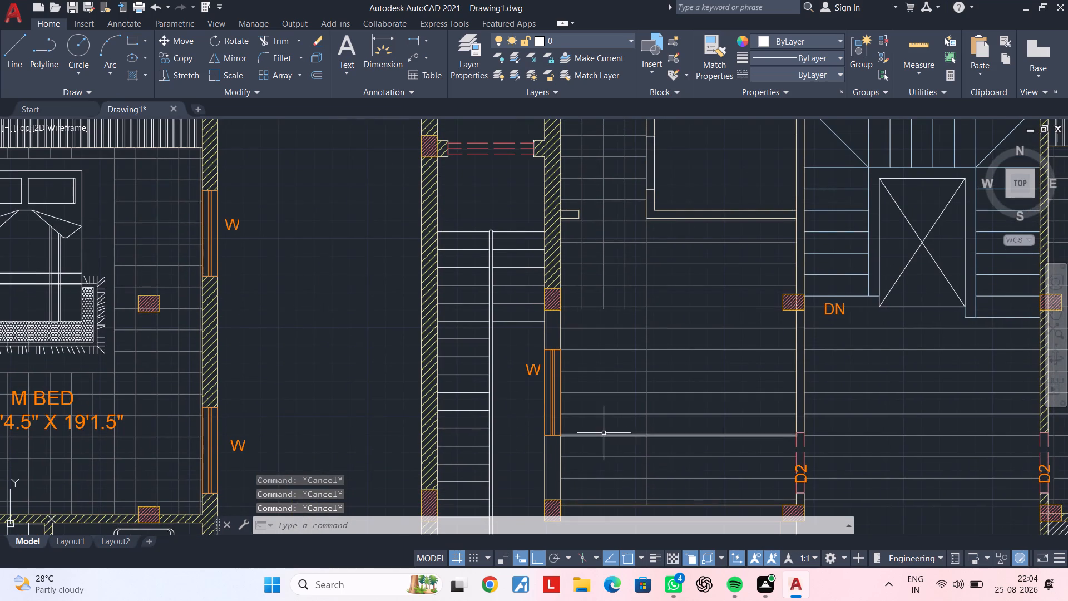
Extend the three short vertical floor lines beside the lift down to the lower wall's inner edge.
middle_click_drag(604, 432, 615, 345)
scroll(616, 413, "up", 2)
left_click(613, 418)
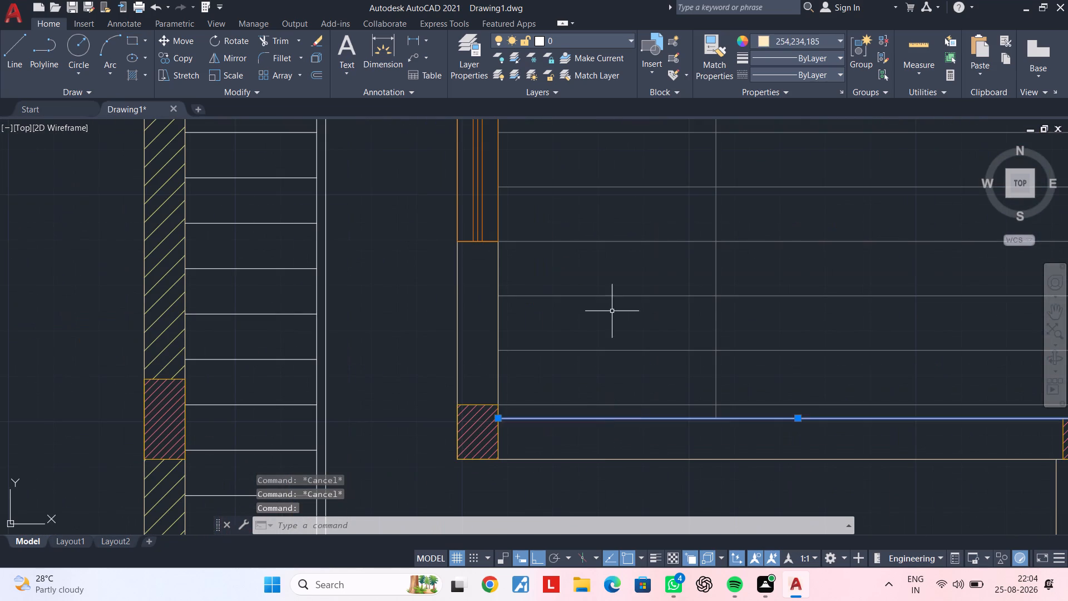
middle_click_drag(614, 315, 609, 383)
type("EX")
key("space")
middle_click_drag(608, 361, 582, 519)
scroll(587, 403, "down", 1)
middle_click_drag(587, 406, 587, 423)
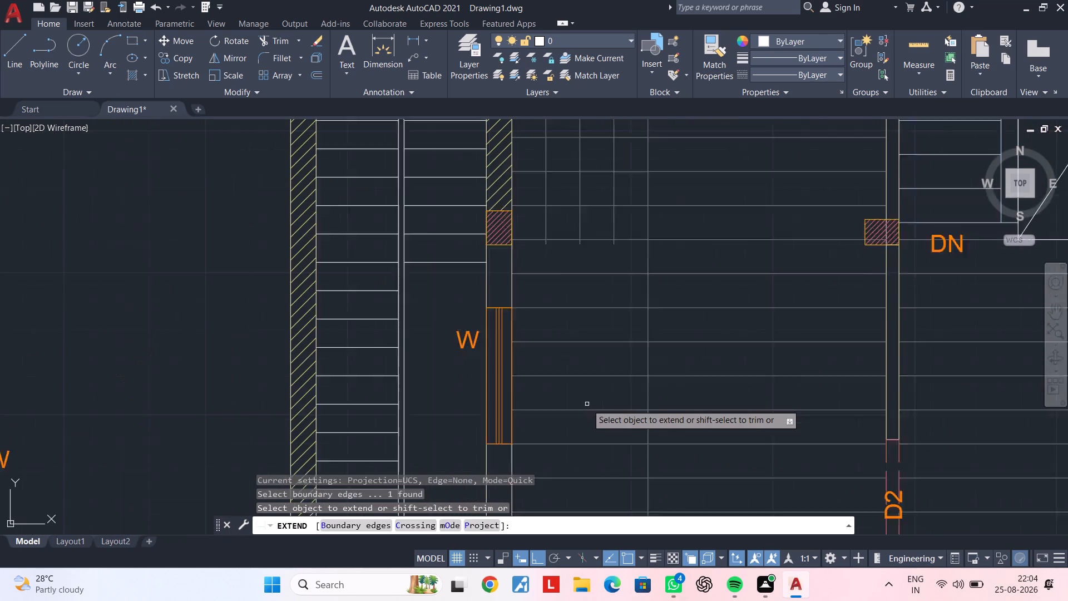
middle_click_drag(587, 423, 582, 494)
scroll(530, 312, "up", 1)
left_click(530, 311)
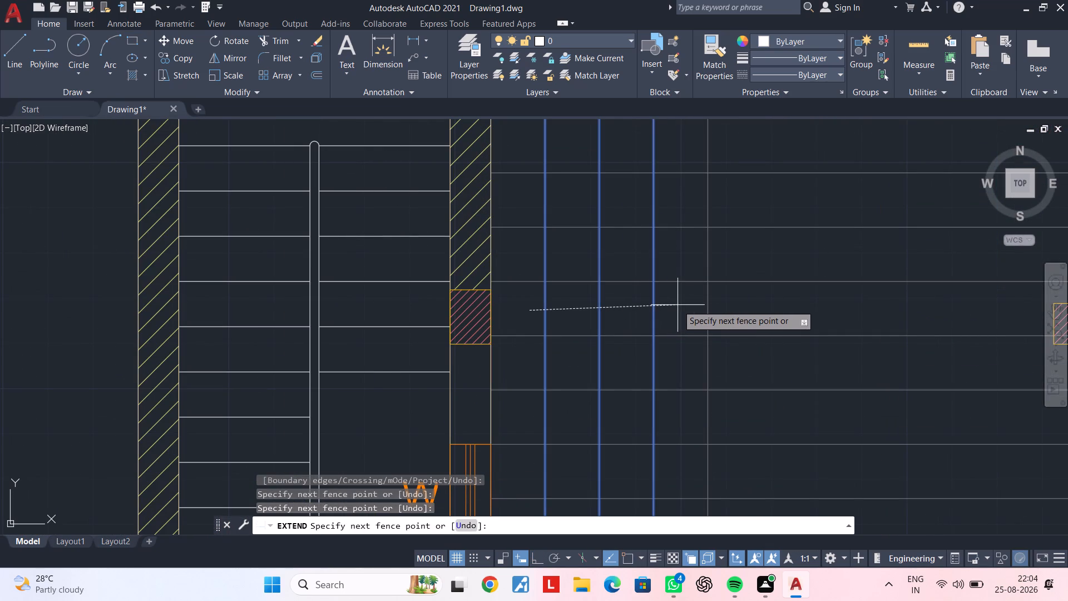
left_click(678, 305)
scroll(678, 305, "down", 2)
middle_click_drag(678, 305, 583, 297)
key("Escape")
key("Escape")
middle_click_drag(619, 290, 612, 326)
key("Escape")
key("Escape")
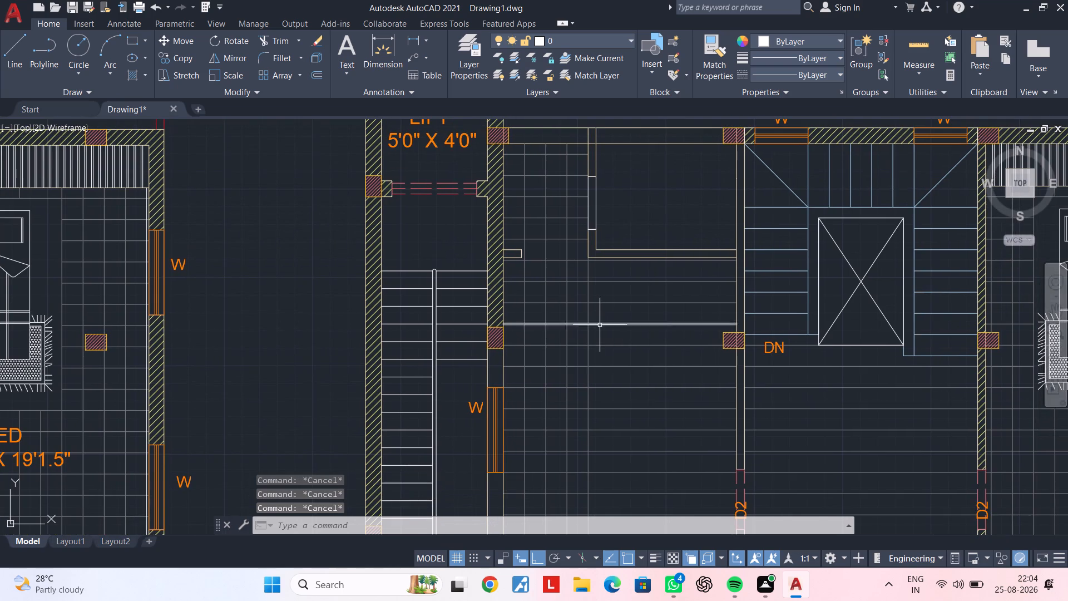
Offset the partition-corner floor line by 1' six times in succession toward the wall with door D2.
middle_click_drag(602, 335, 556, 284)
scroll(551, 287, "up", 1)
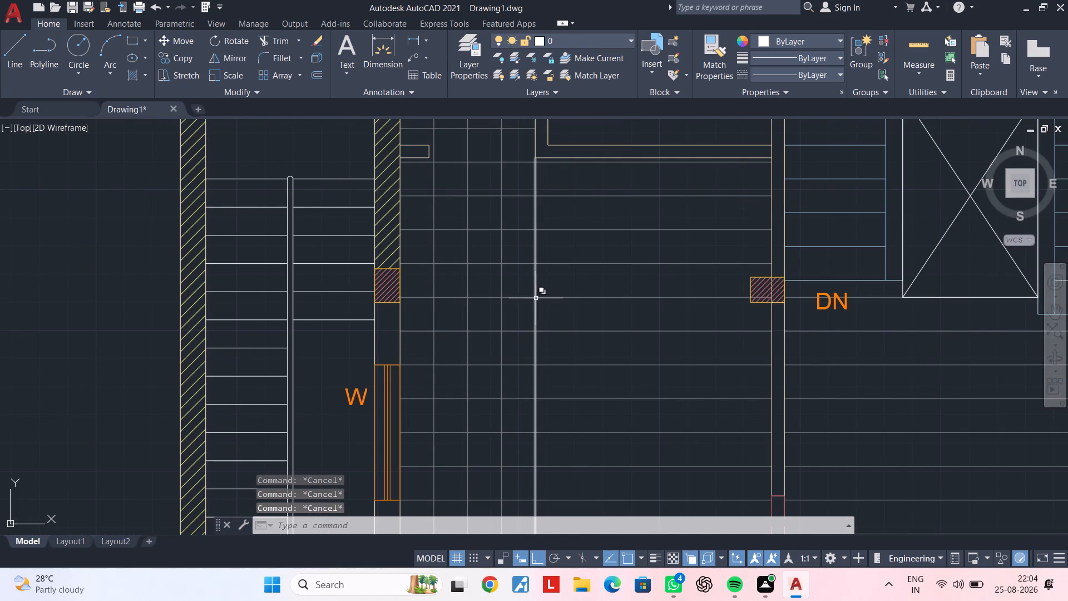
key("Escape")
key("Escape")
type("OF")
key("space")
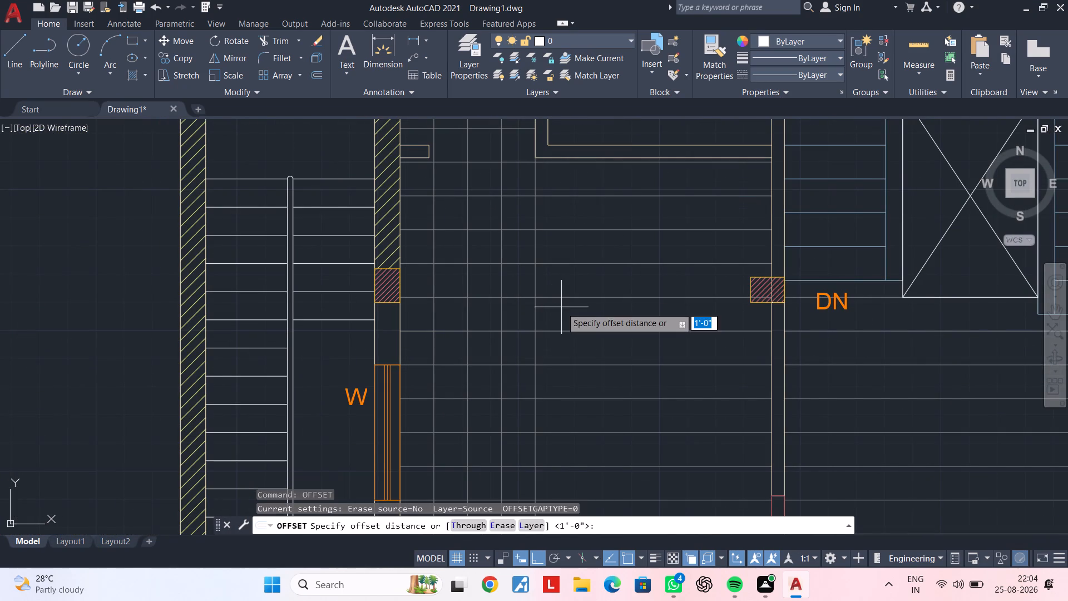
type("1'")
key("Return")
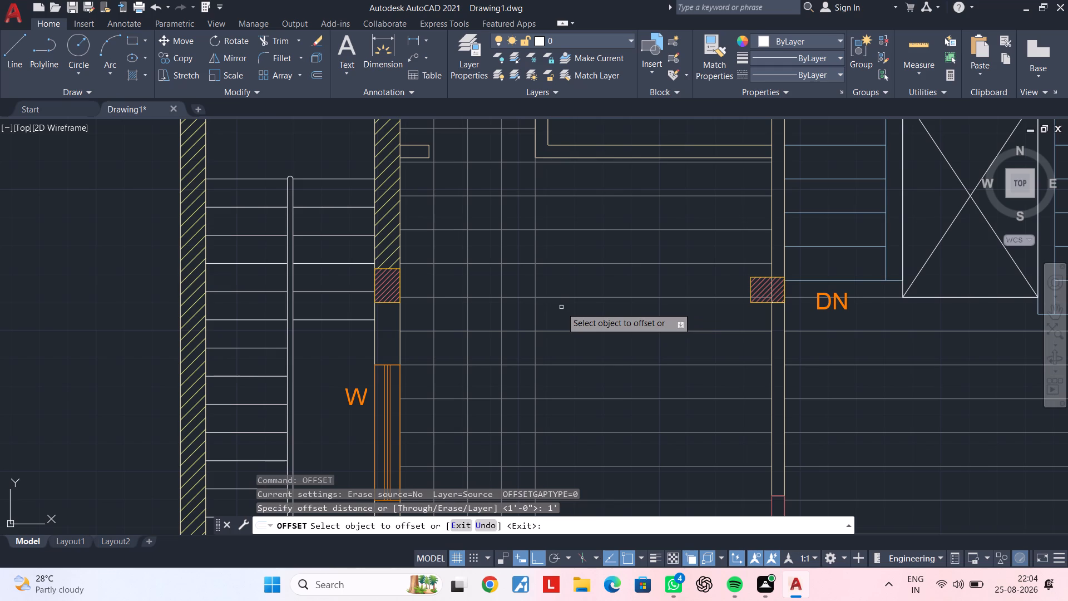
left_click(536, 316)
left_click(598, 307)
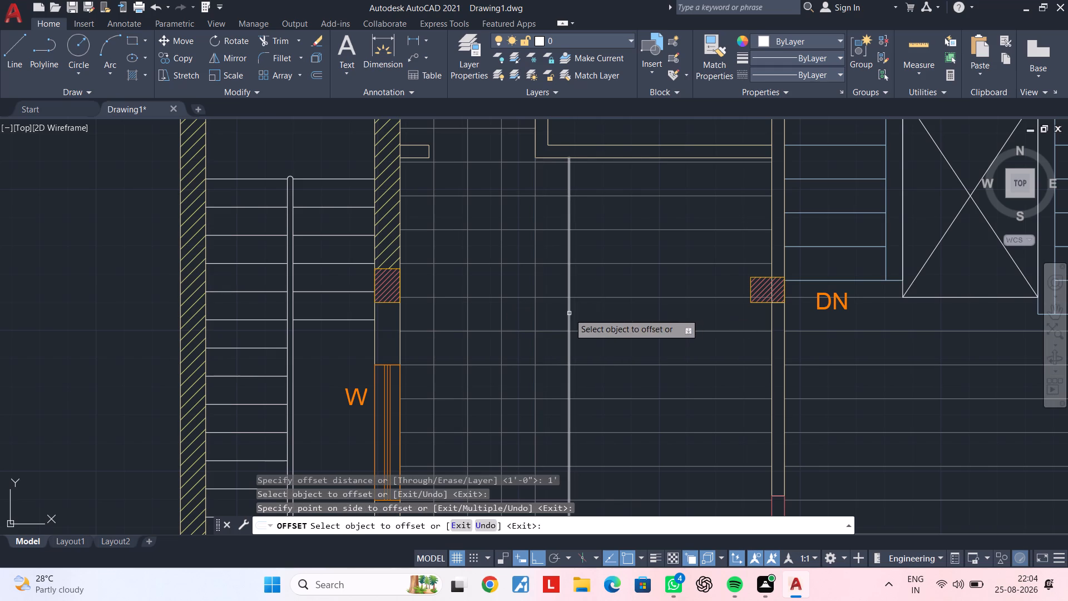
left_click(569, 313)
left_click(613, 312)
left_click(605, 318)
left_click(645, 318)
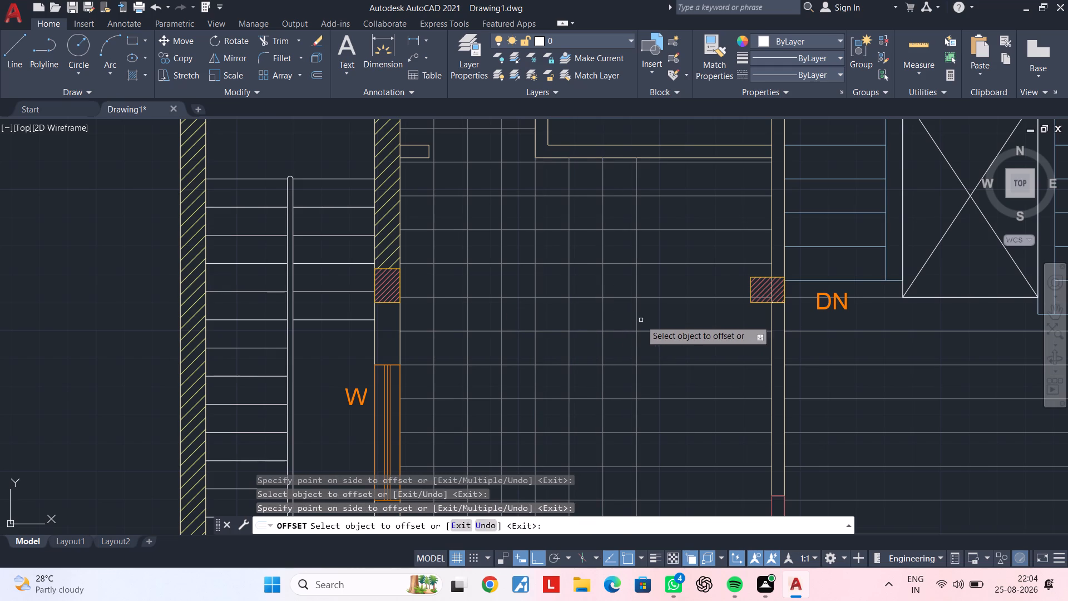
left_click(639, 322)
left_click(681, 321)
left_click(671, 323)
left_click(700, 322)
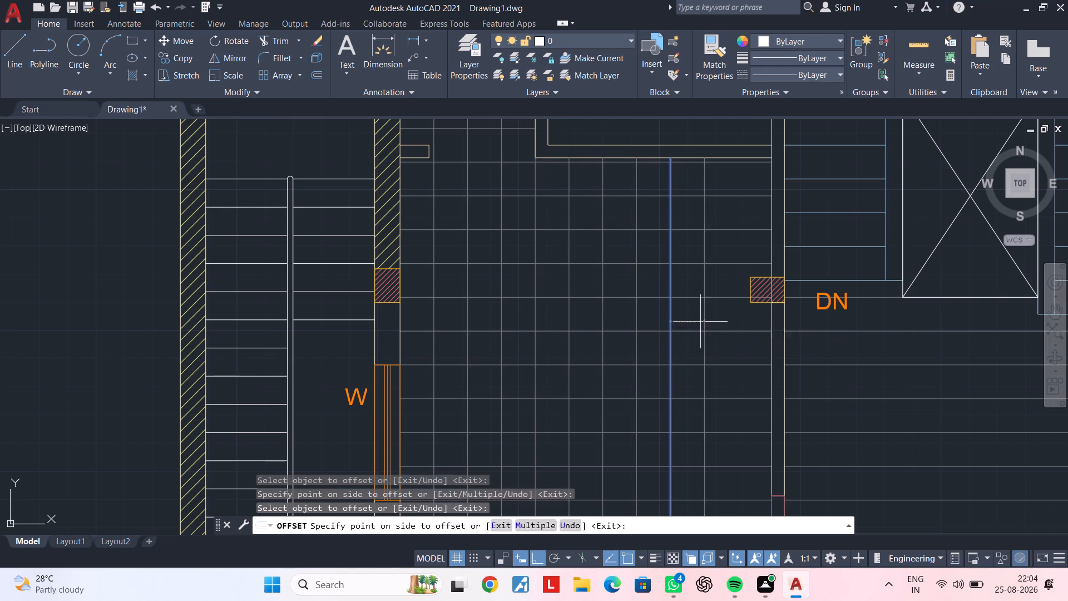
left_click(703, 322)
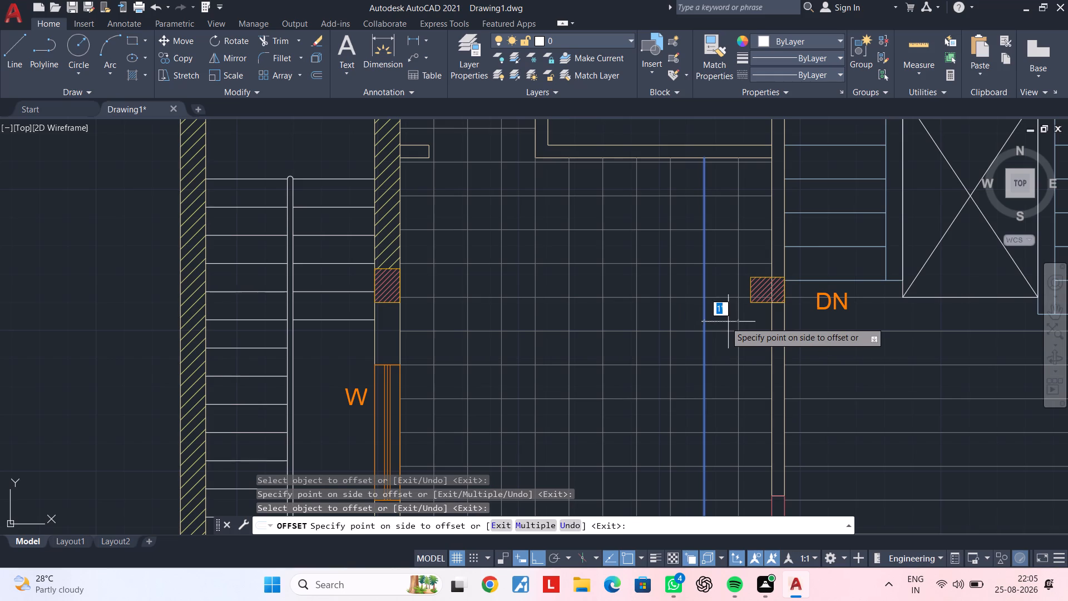
left_click(735, 322)
scroll(738, 322, "down", 2)
middle_click_drag(747, 325, 641, 282)
key("Escape")
key("Escape")
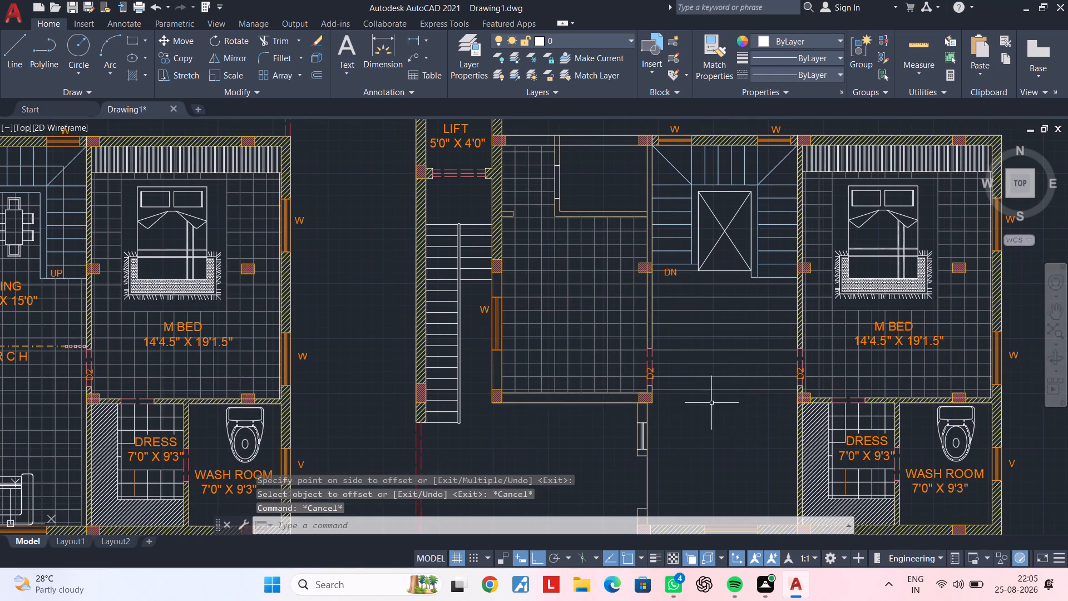
Offset the stair-side edge of the wall above door D2 by 1' into the floor area below the staircase.
middle_click_drag(690, 368, 680, 346)
scroll(655, 293, "up", 2)
middle_click_drag(654, 303, 654, 337)
key("Escape")
key("Escape")
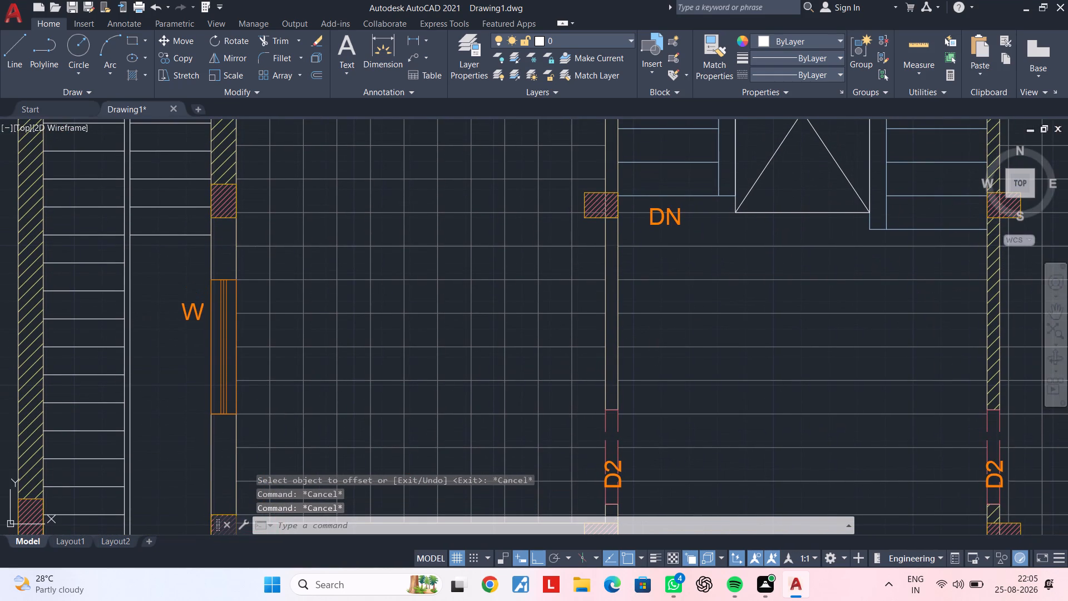
type("OF")
key("space")
type("1'")
key("Return")
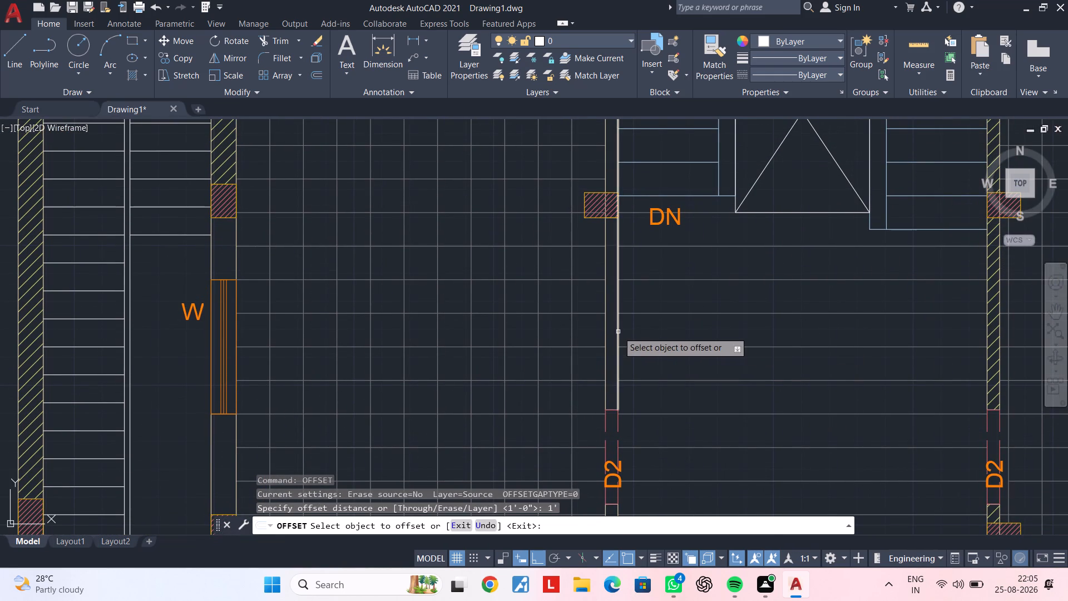
left_click(618, 332)
left_click(665, 332)
middle_click_drag(667, 293, 648, 408)
key("Escape")
key("Escape")
key("Escape")
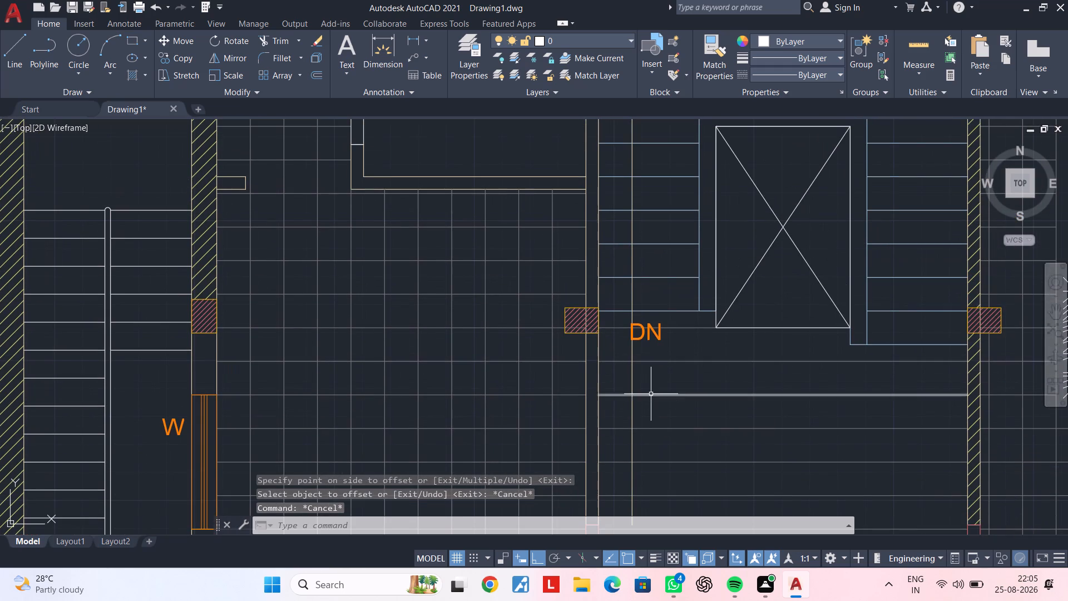
Trim the part of the new vertical line above the staircase's bottom edge near the DN label.
key("t")
key("r")
key("space")
scroll(635, 346, "up", 3)
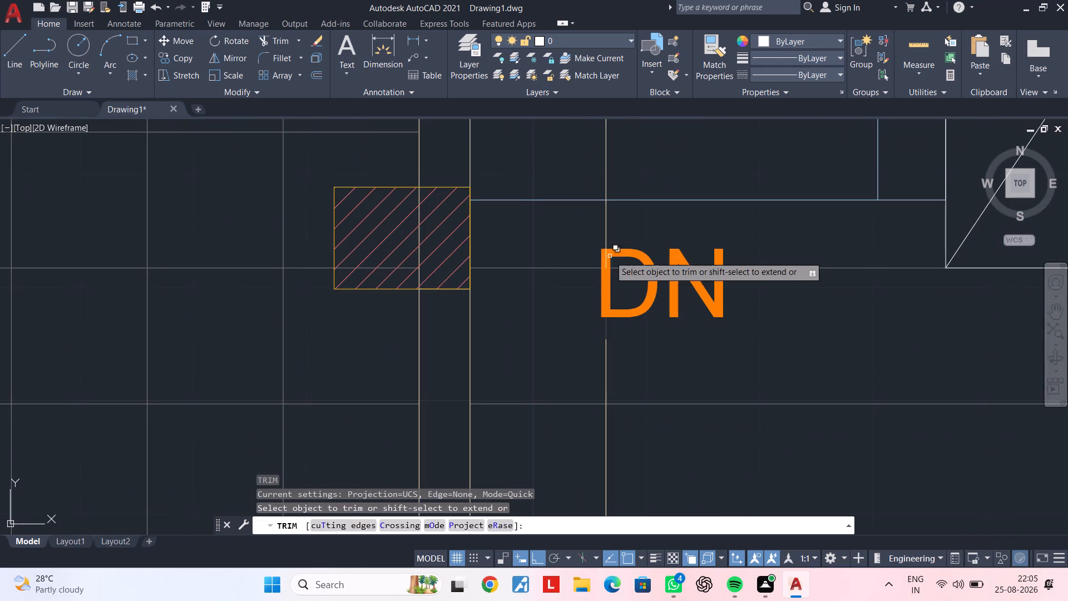
left_click(605, 183)
key("Escape")
scroll(610, 177, "down", 3)
middle_click_drag(627, 186, 619, 396)
key("Escape")
scroll(649, 371, "down", 2)
middle_click_drag(649, 371, 645, 165)
middle_click_drag(627, 280, 600, 347)
scroll(601, 298, "up", 1)
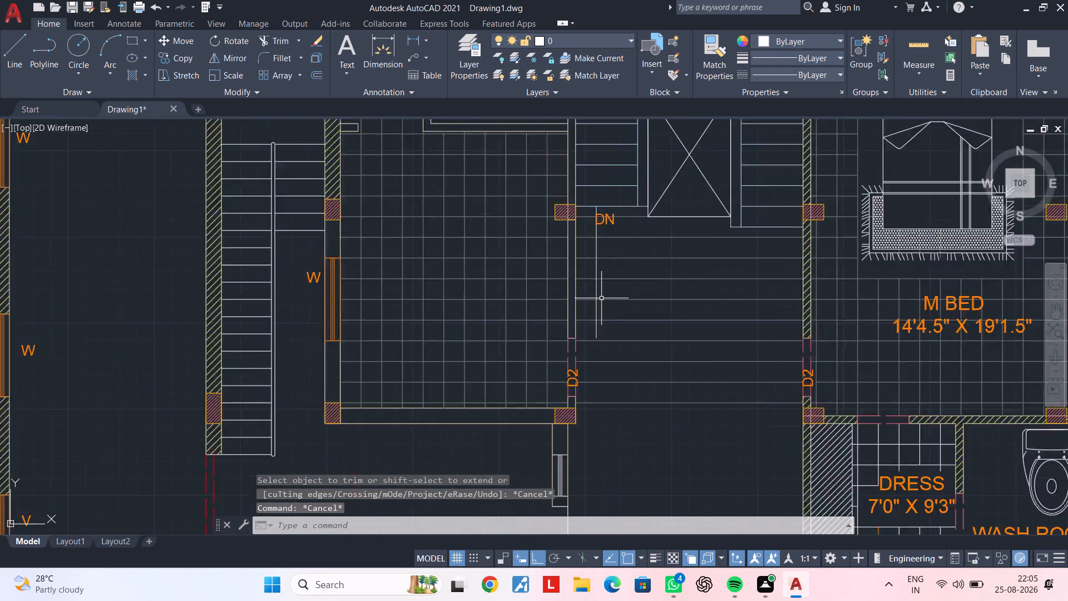
Match the trimmed vertical line's properties to those of a horizontal floor line between the D2 doors.
scroll(601, 298, "up", 1)
middle_click_drag(629, 317, 640, 259)
key("Escape")
key("Escape")
type("MA")
key("space")
left_click(630, 372)
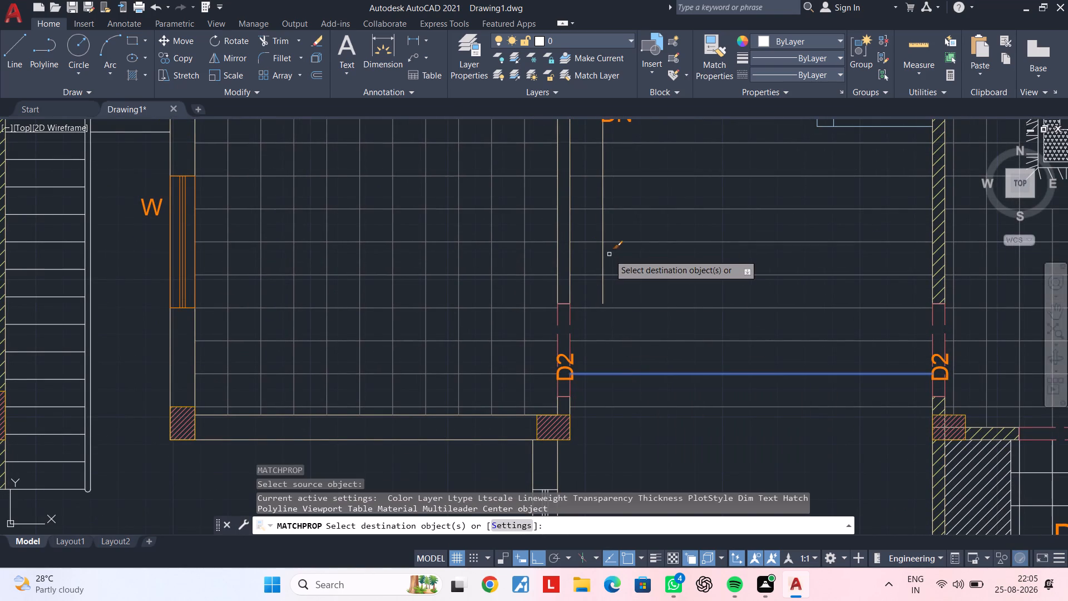
left_click(603, 254)
key("Escape")
key("Escape")
Extend the vertical floor line below the DN label down to the hatched wall containing the bottom window W.
middle_click_drag(672, 315, 669, 187)
middle_click_drag(664, 346, 636, 201)
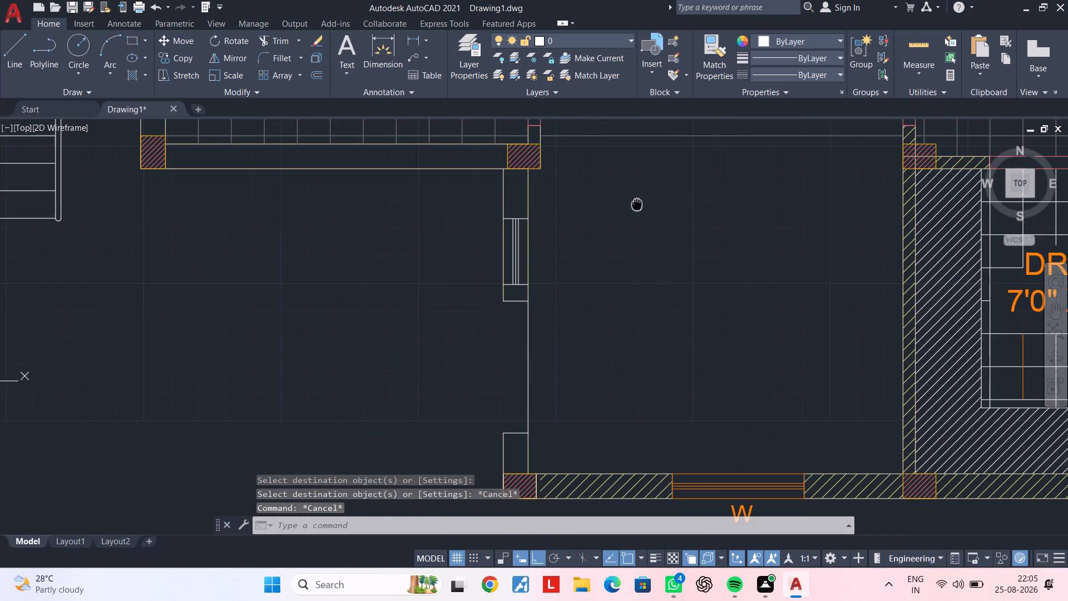
middle_click_drag(636, 201, 636, 199)
left_click(590, 470)
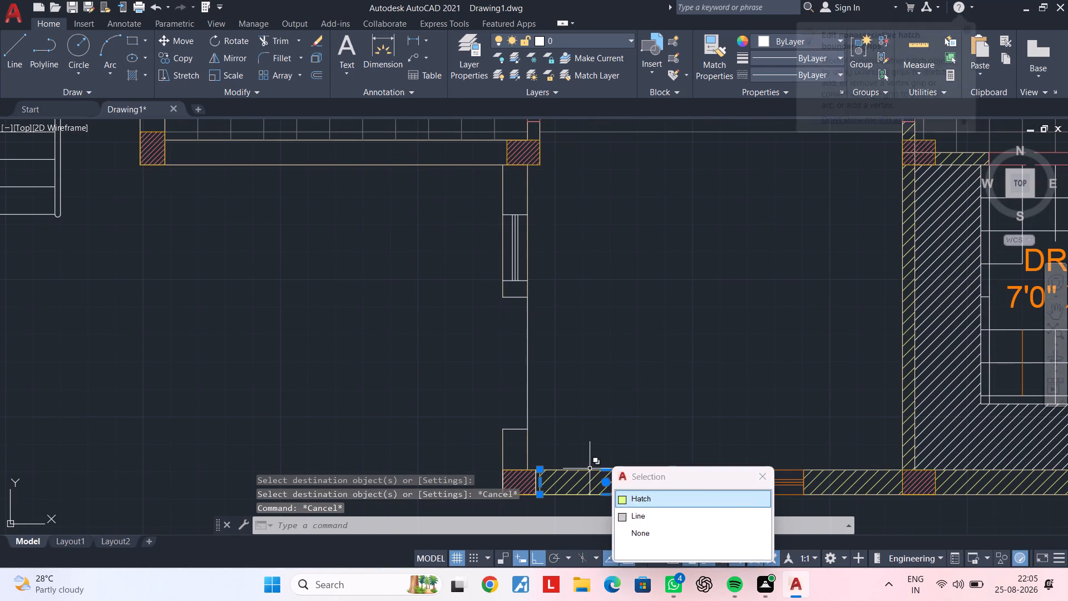
key("Escape")
key("Escape")
scroll(644, 467, "up", 3)
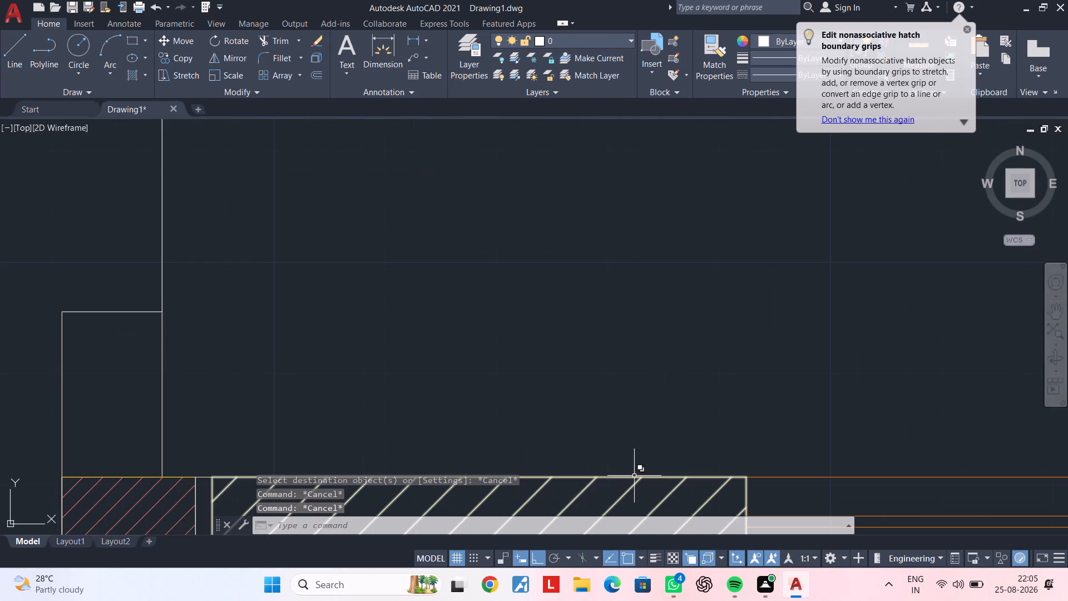
left_click(634, 476)
scroll(630, 448, "down", 3)
middle_click_drag(646, 343, 650, 430)
scroll(621, 300, "down", 2)
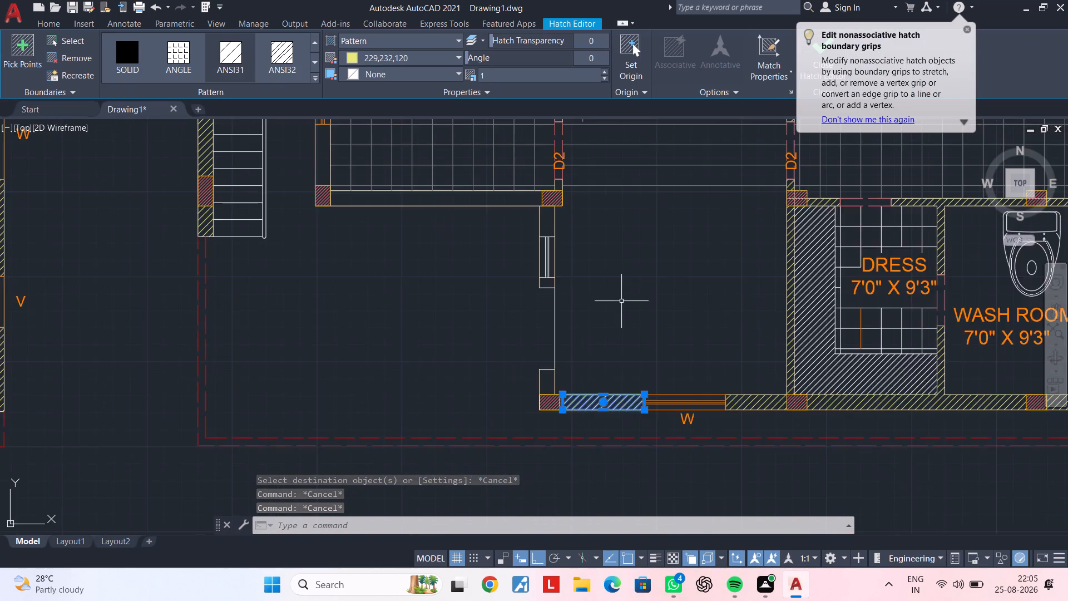
middle_click_drag(622, 304, 617, 401)
key("e")
key("x")
key("space")
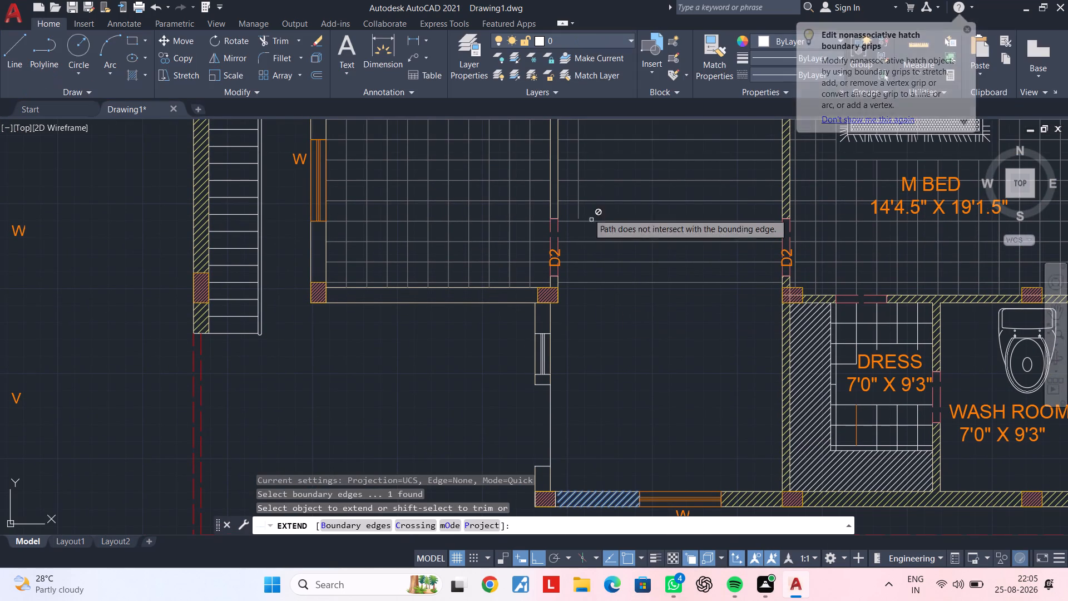
left_click(579, 203)
key("Escape")
key("Escape")
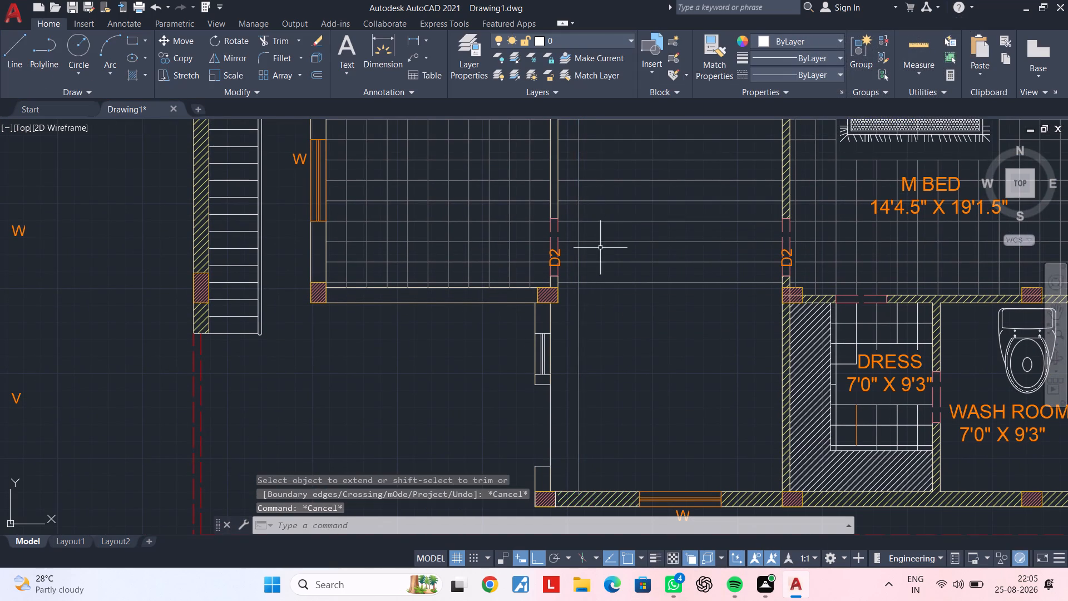
Offset the lowest horizontal floor line between the D2 doors downward by 1' five times in succession.
middle_click_drag(602, 259, 600, 327)
key("Escape")
middle_click_drag(609, 293, 610, 323)
middle_click_drag(620, 327, 611, 266)
key("Escape")
key("Escape")
middle_click_drag(637, 323, 645, 303)
key("Escape")
key("Escape")
type("OF 1'")
key("Return")
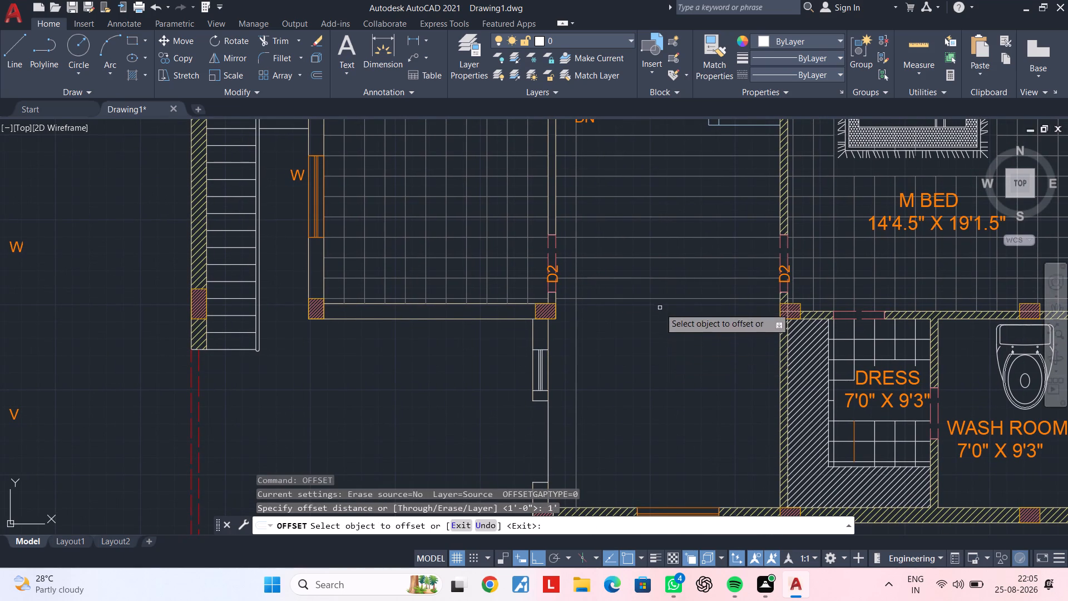
left_click(657, 297)
left_click(655, 343)
left_click(655, 322)
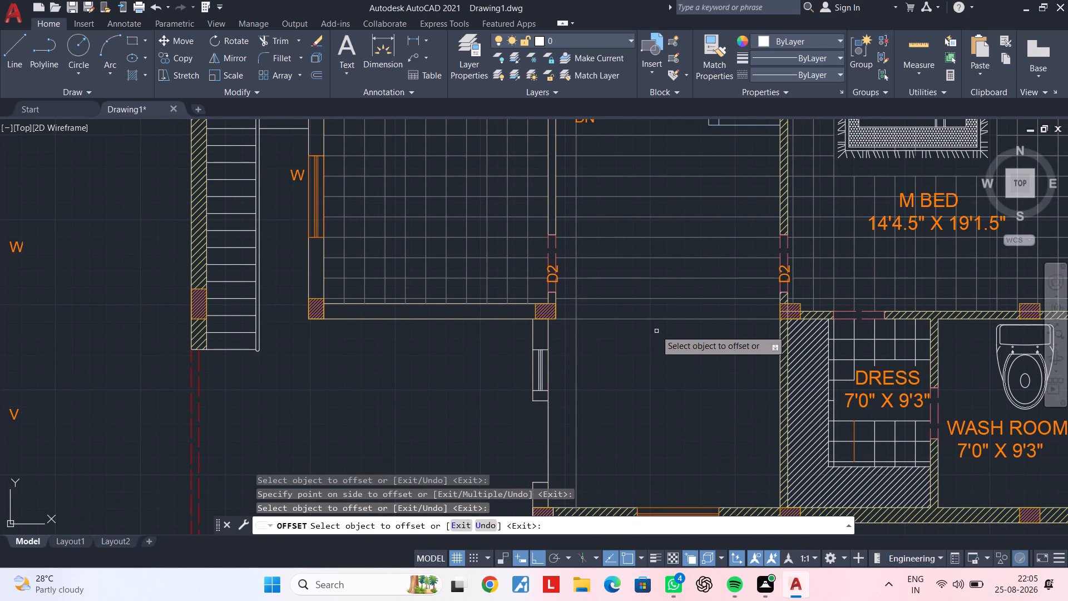
left_click(655, 319)
left_click(649, 358)
left_click(652, 340)
left_click(654, 382)
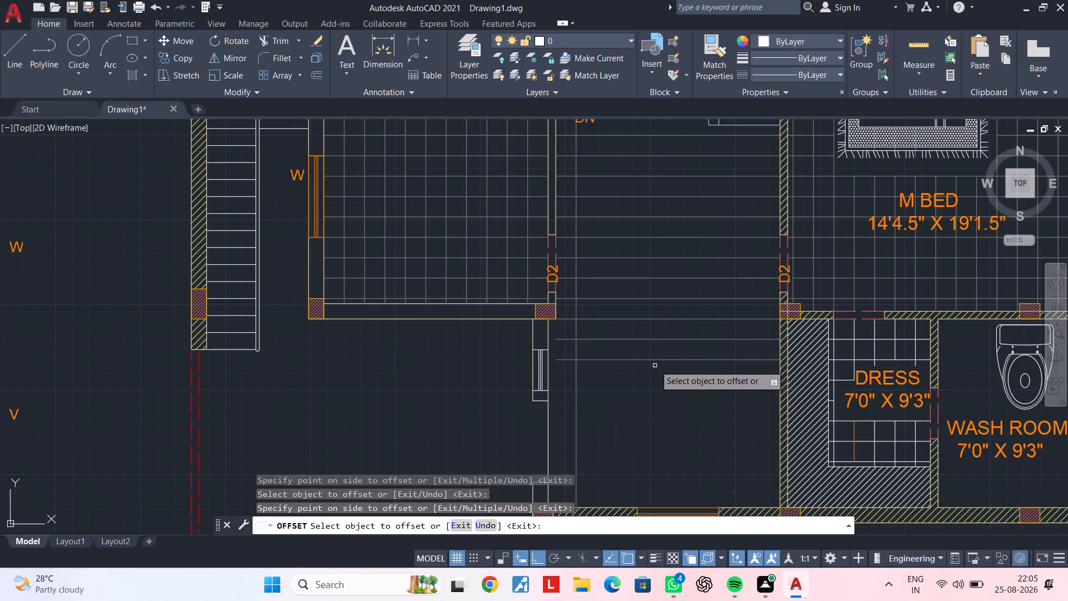
left_click(655, 361)
left_click(645, 407)
left_click(648, 383)
left_click_drag(647, 378, 647, 385)
left_click(644, 422)
Continue offsetting the lowest floor line by 1' until the horizontal rows reach the bottom wall with window W.
middle_click_drag(657, 423, 649, 346)
left_click(645, 324)
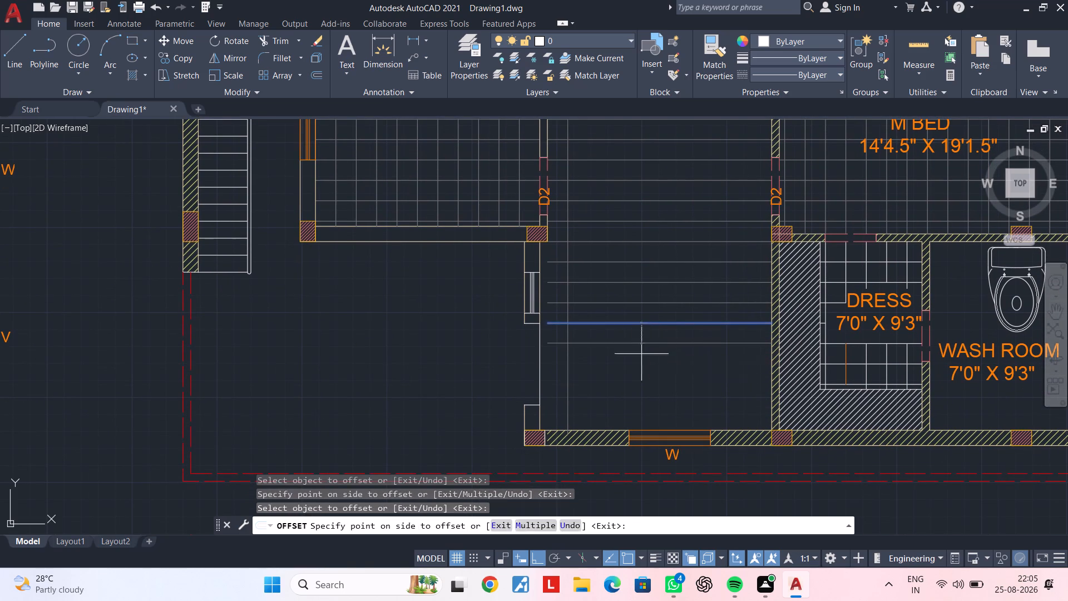
left_click(641, 354)
left_click(644, 341)
left_click_drag(646, 344, 646, 350)
left_click(642, 371)
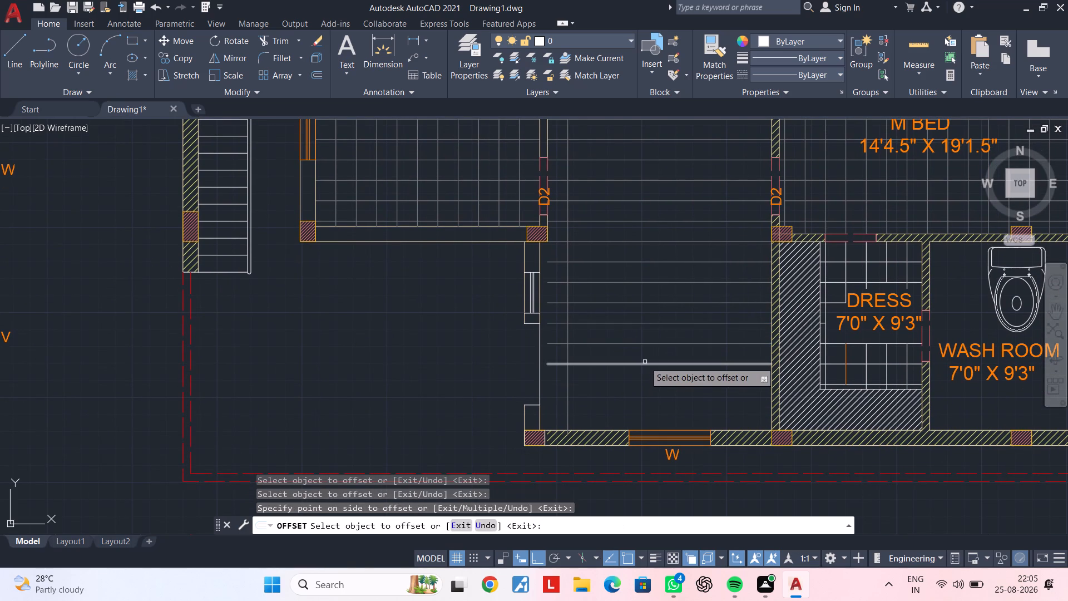
left_click(645, 362)
left_click(644, 382)
left_click(642, 362)
left_click(640, 371)
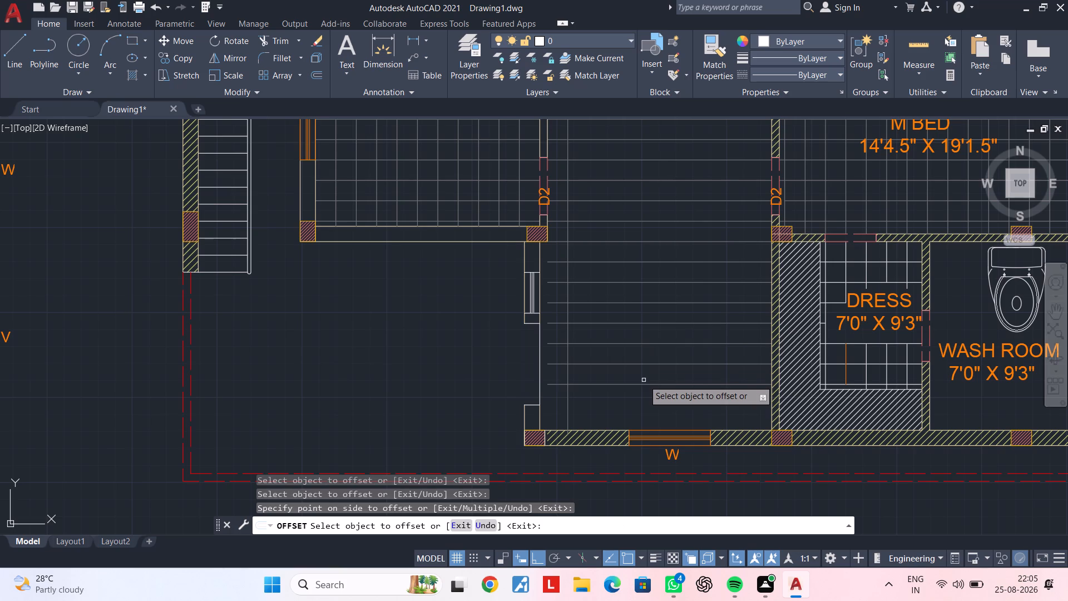
left_click(644, 382)
left_click(643, 396)
left_click(645, 383)
left_click(645, 405)
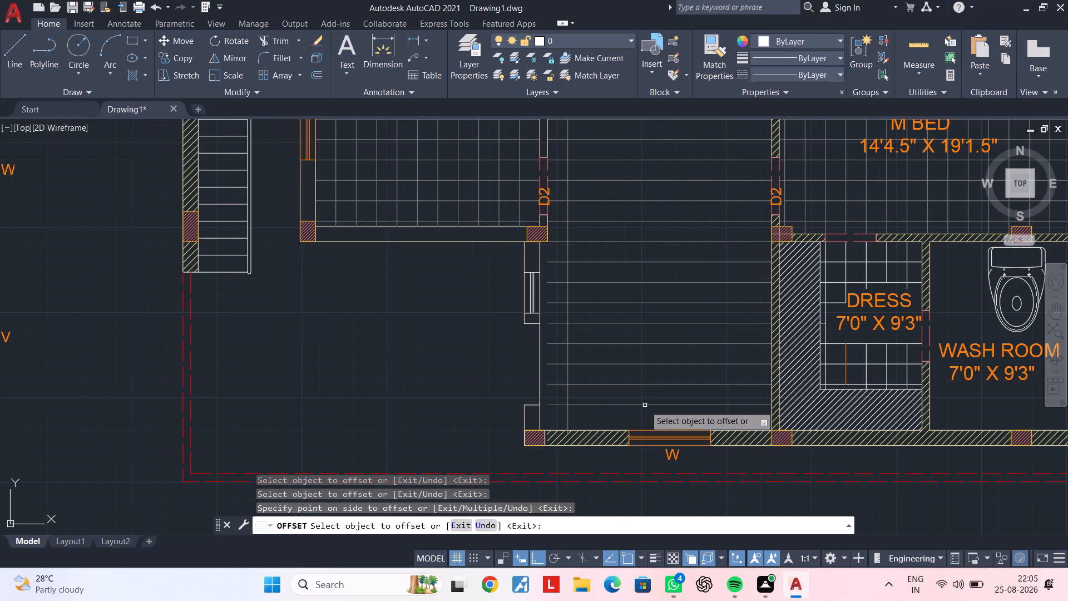
left_click(647, 403)
scroll(653, 425, "up", 1)
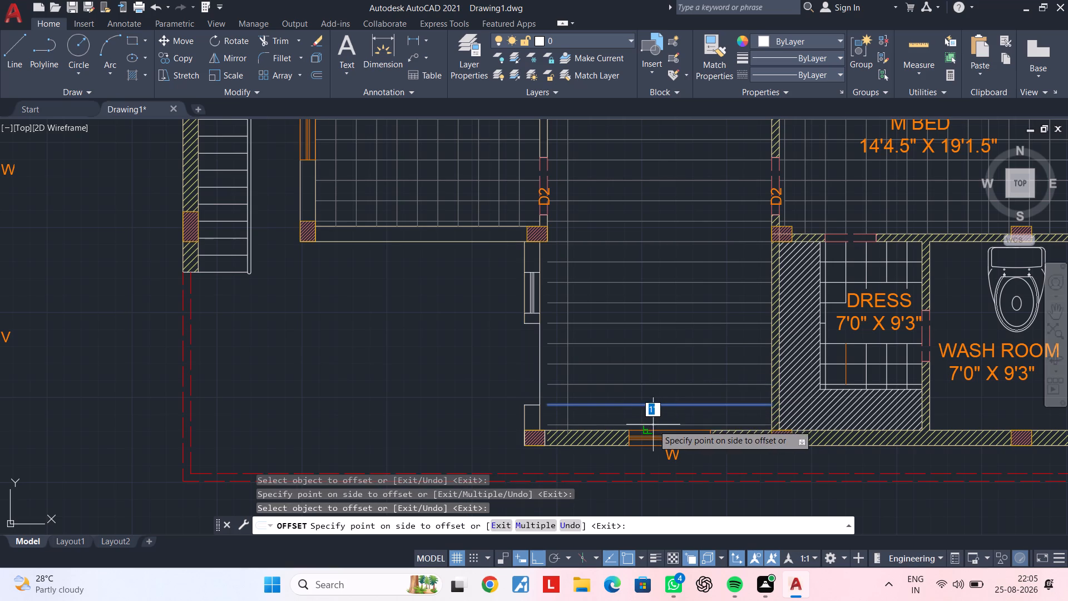
scroll(653, 425, "up", 1)
left_click(653, 425)
key("Escape")
key("Escape")
Extend the new horizontal floor lines below the D2 doors to the wall line beside the window and opening, using a fence.
scroll(651, 415, "down", 1)
middle_click_drag(637, 402, 620, 443)
middle_click_drag(561, 407, 678, 353)
key("Escape")
key("Escape")
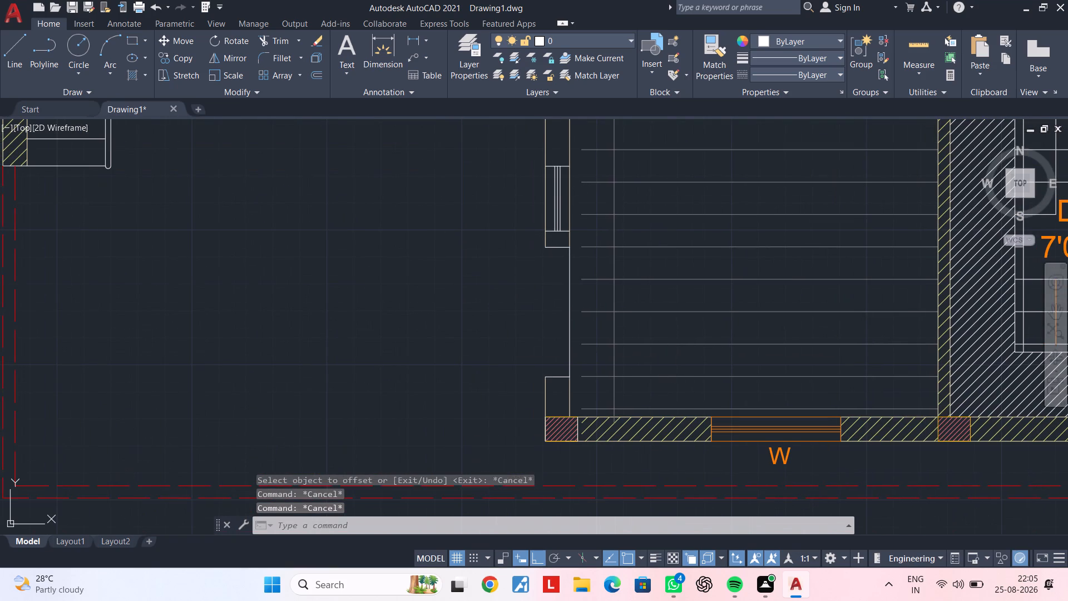
key("Escape")
type("EX")
key("space")
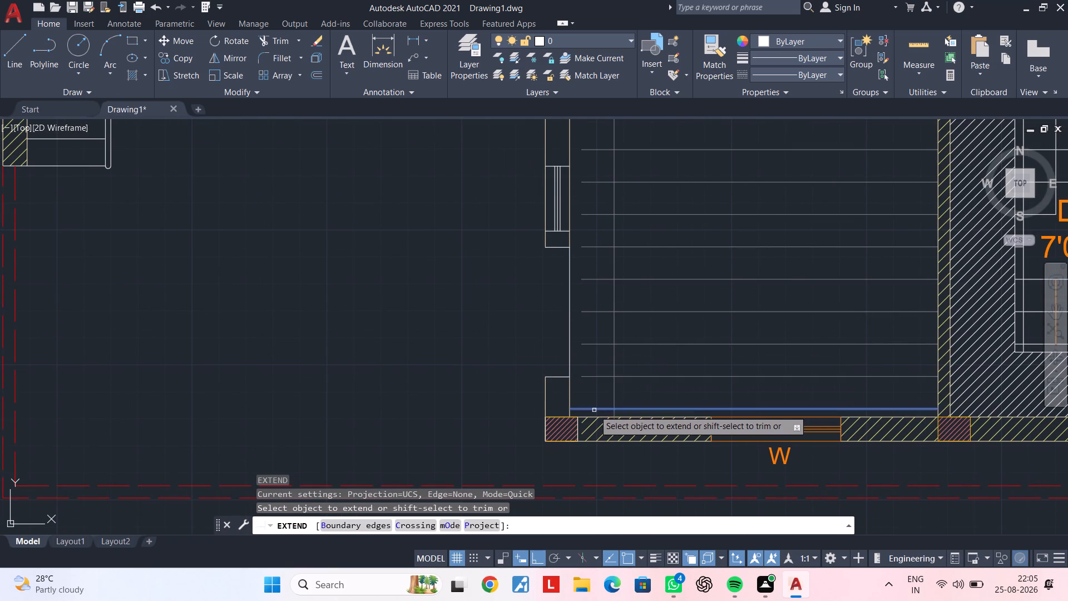
scroll(595, 411, "up", 2)
left_click(591, 416)
middle_click_drag(591, 236, 591, 363)
scroll(590, 273, "down", 1)
middle_click_drag(595, 252, 595, 256)
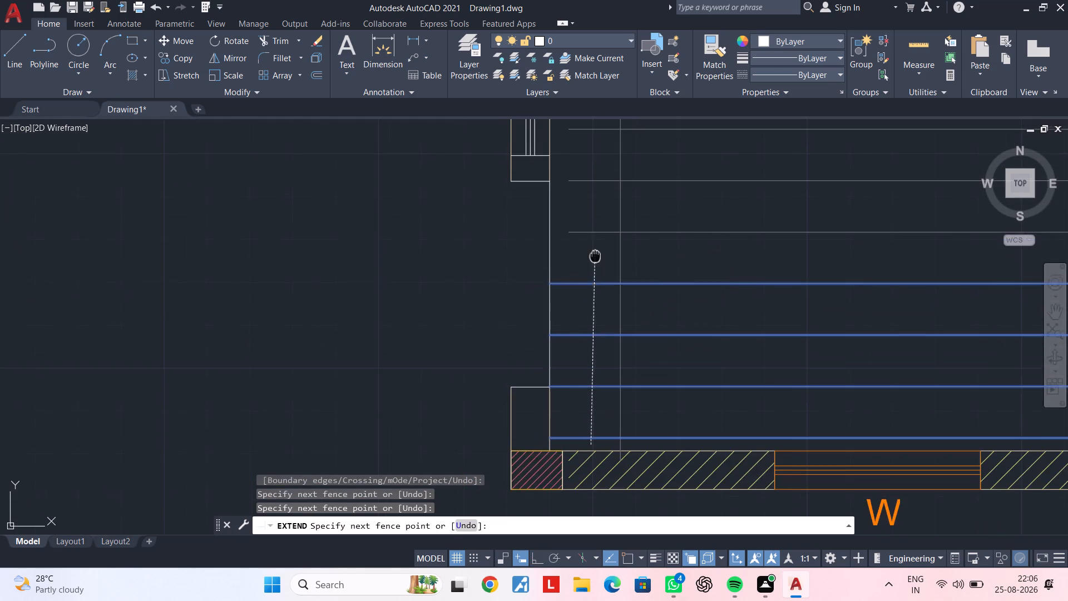
middle_click_drag(595, 256, 600, 378)
scroll(597, 218, "down", 1)
middle_click_drag(597, 220, 592, 352)
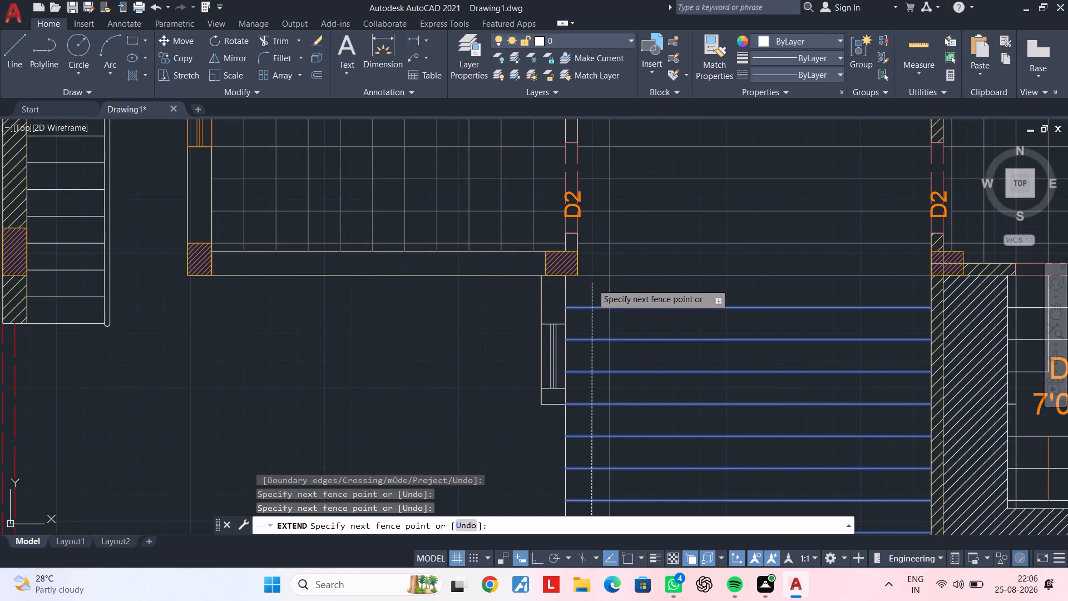
left_click(592, 283)
key("Escape")
Offset the vertical floor line below the DN label by 1' repeatedly toward the M BED wall, as far as mid-room.
middle_click_drag(614, 279, 592, 324)
key("Escape")
key("Escape")
key("Escape")
type("OF 1'")
key("Return")
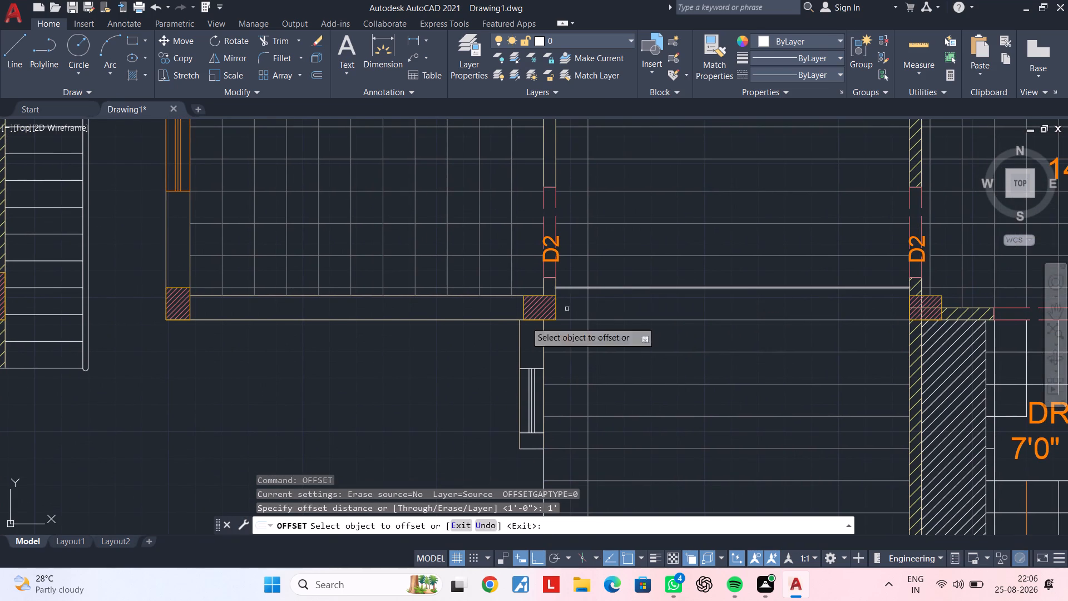
left_click(590, 298)
left_click(620, 297)
scroll(621, 308, "down", 1)
middle_click_drag(622, 309, 625, 309)
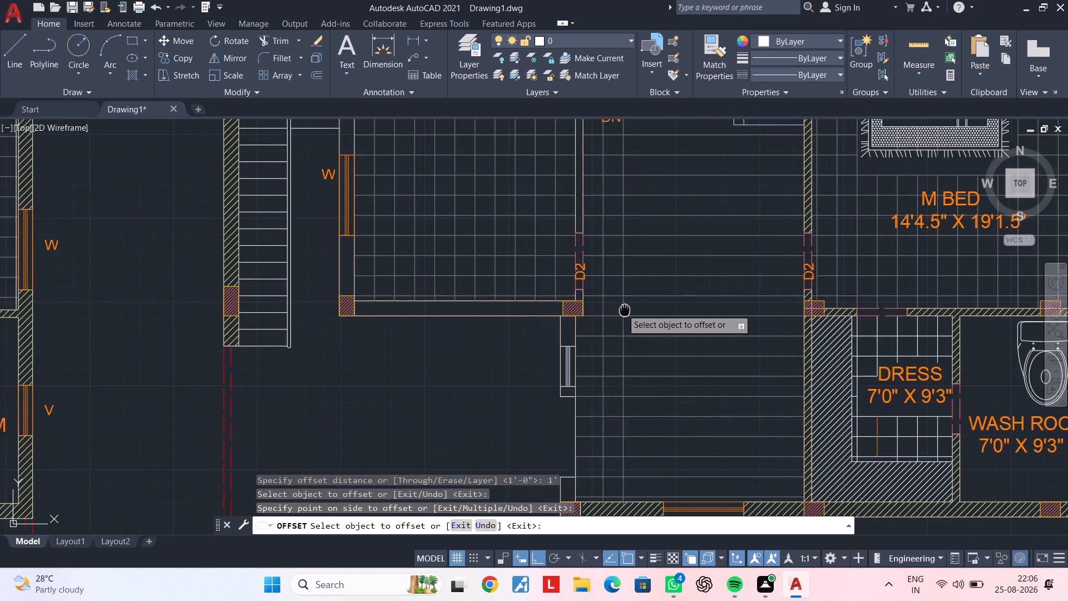
middle_click_drag(625, 309, 459, 329)
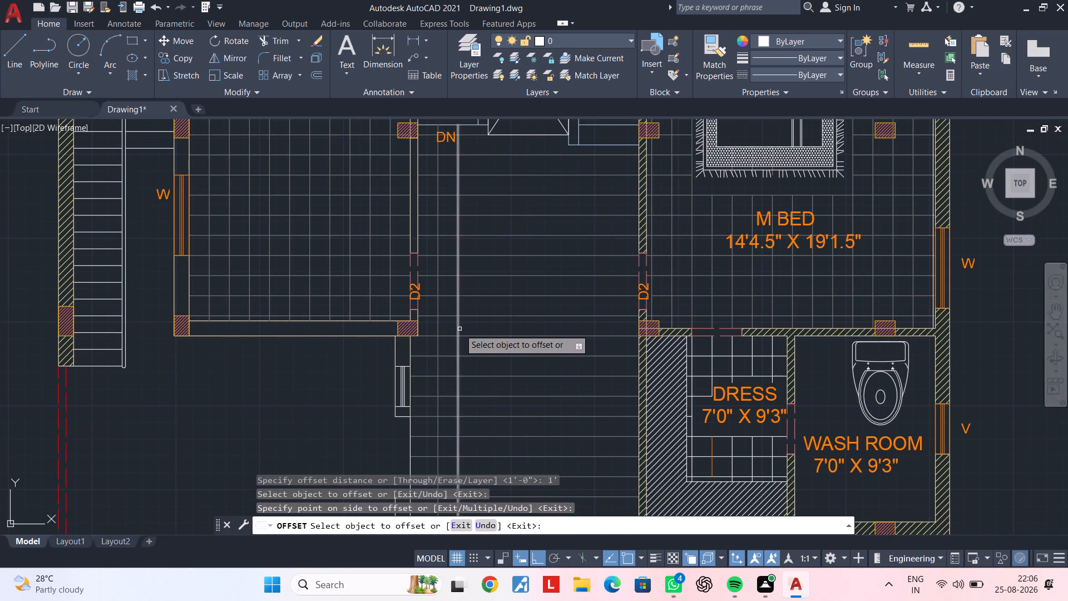
left_click(460, 329)
left_click(487, 328)
left_click(479, 328)
left_click(484, 327)
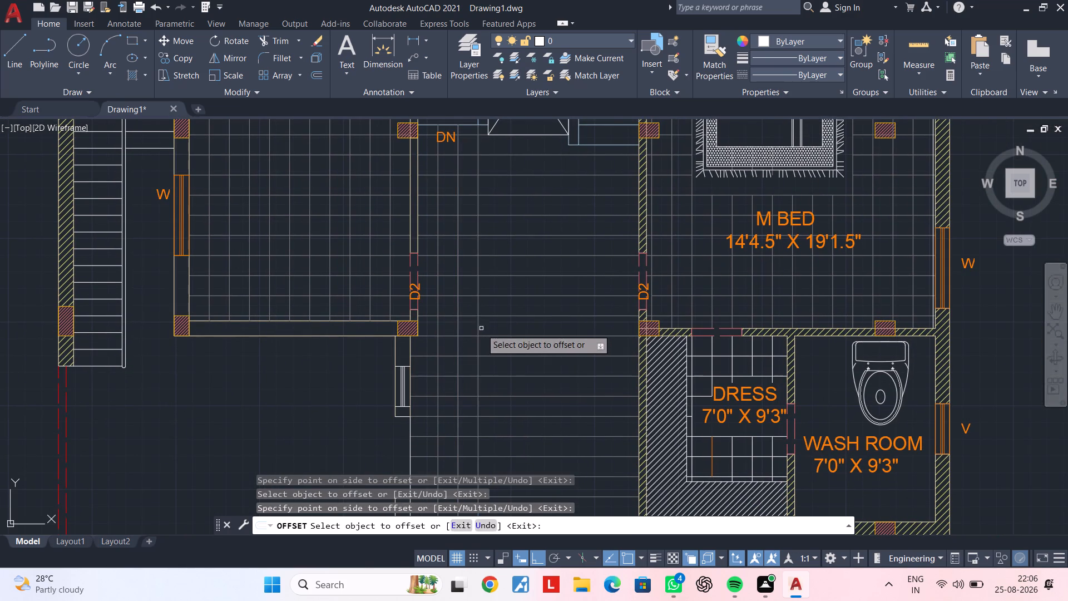
left_click(479, 331)
left_click(506, 328)
left_click(498, 330)
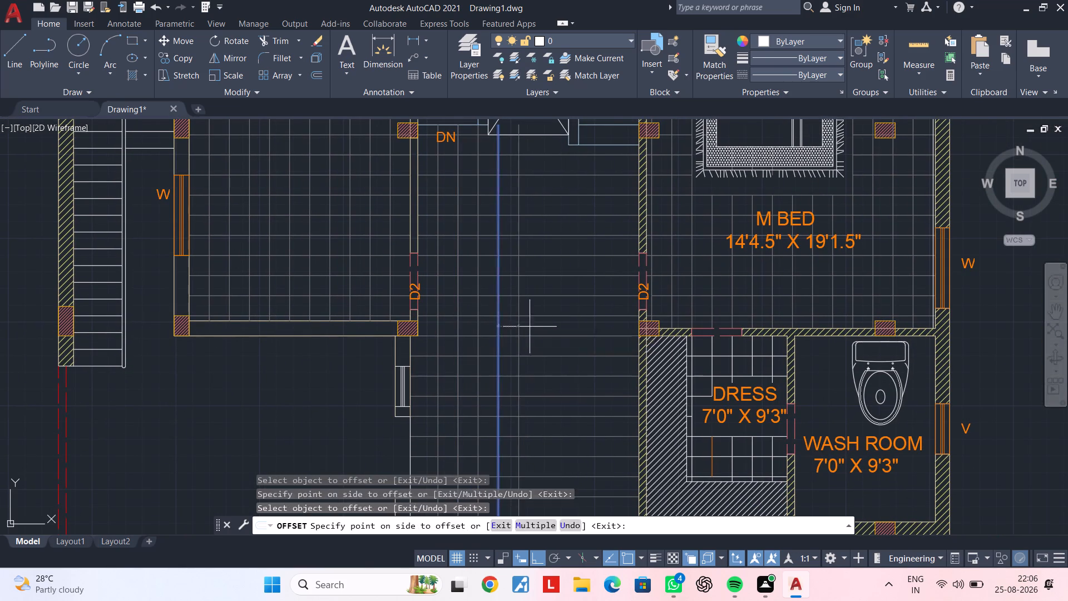
left_click(530, 327)
Continue offsetting the vertical floor lines by 1' until the columns reach the M BED wall with door D2.
left_click(517, 329)
left_click(555, 328)
left_click(539, 331)
left_click(577, 329)
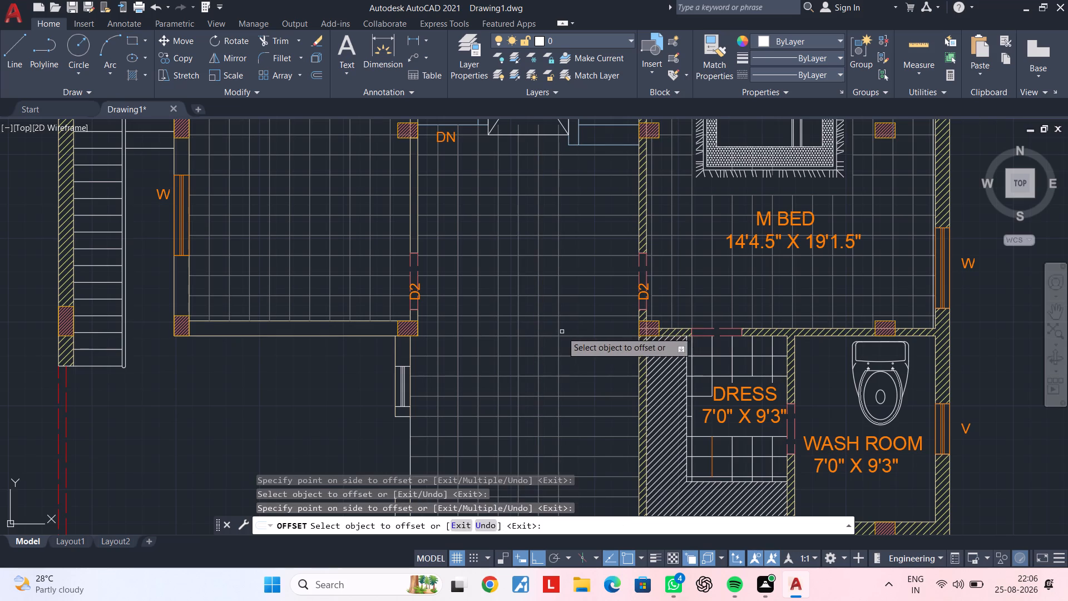
left_click(559, 332)
left_click(582, 327)
left_click(577, 328)
left_click(594, 324)
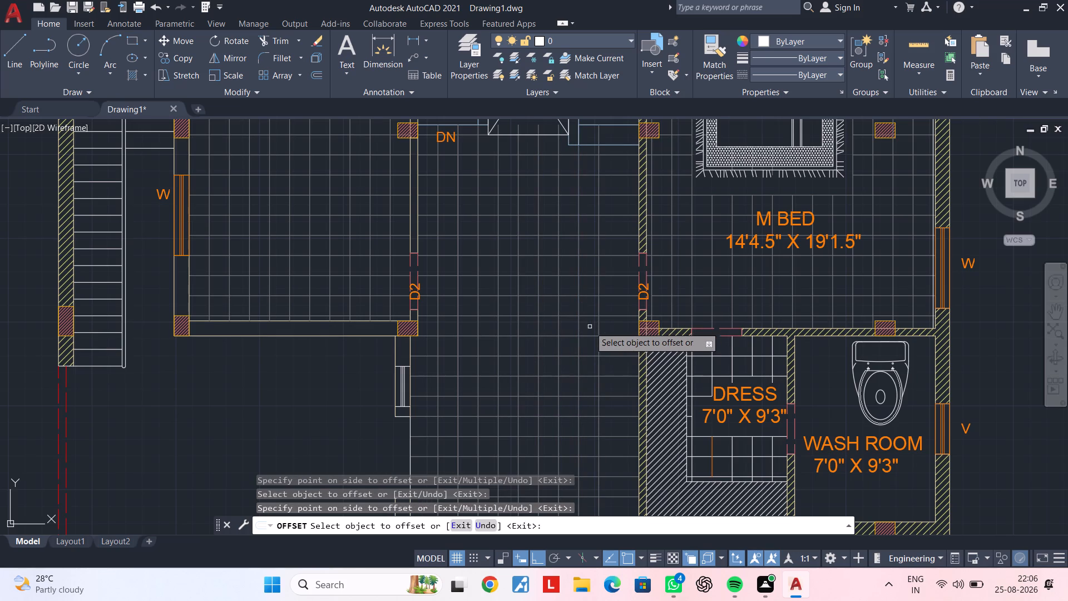
left_click(597, 324)
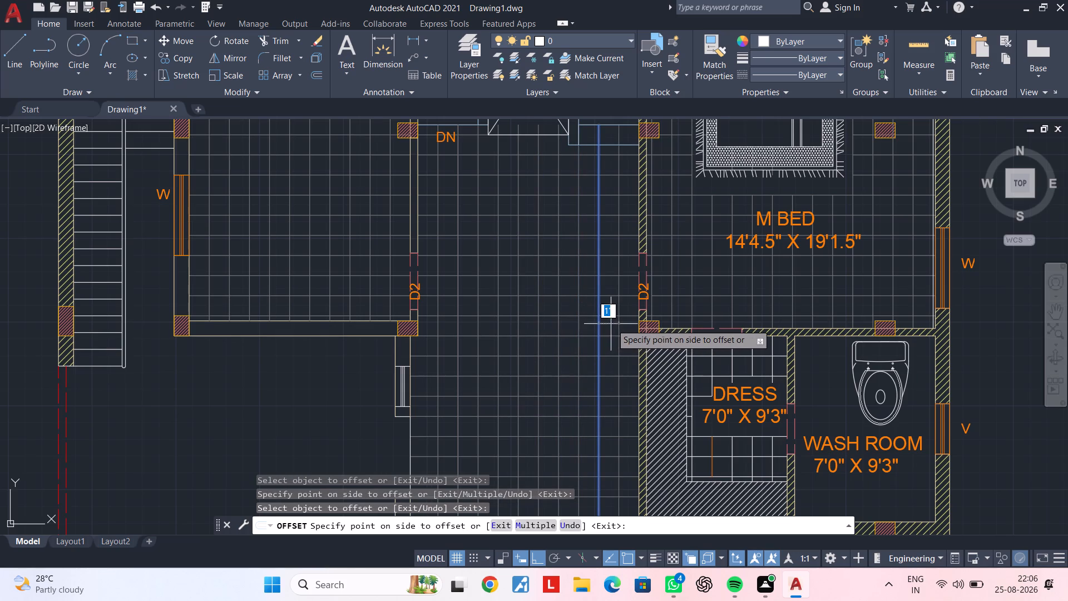
left_click(619, 323)
key("Escape")
key("Escape")
Trim the vertical floor-line ends projecting above the bottom edge of the crossed shaft beside the DN label.
middle_click_drag(591, 300, 582, 361)
key("Escape")
key("Escape")
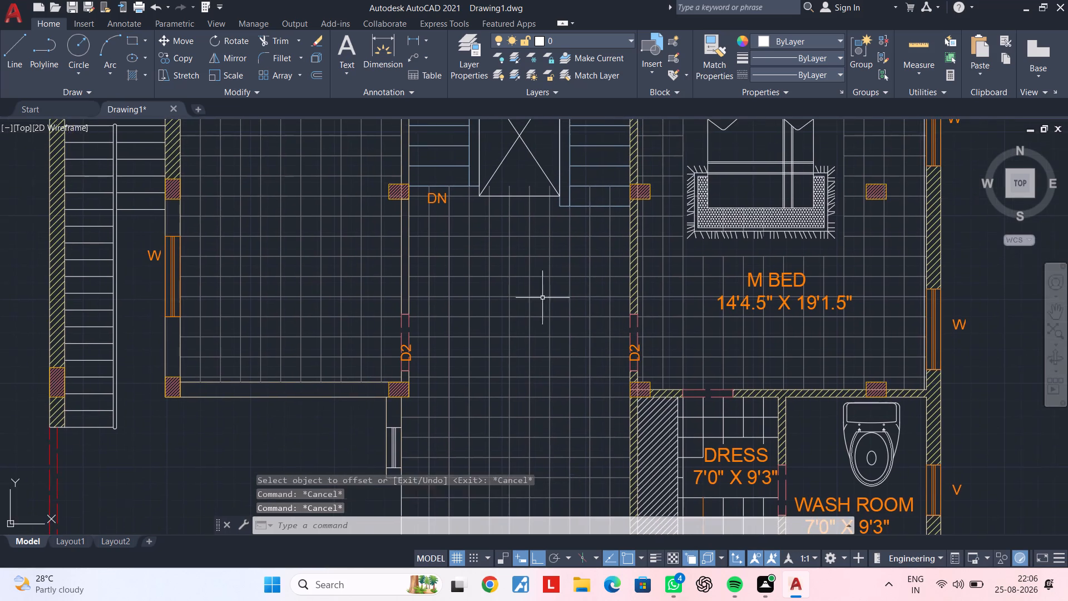
middle_click_drag(514, 286, 556, 316)
key("Escape")
scroll(536, 243, "up", 1)
middle_click_drag(541, 258, 528, 317)
scroll(539, 278, "up", 1)
key("Escape")
key("Escape")
key("Escape")
key("t")
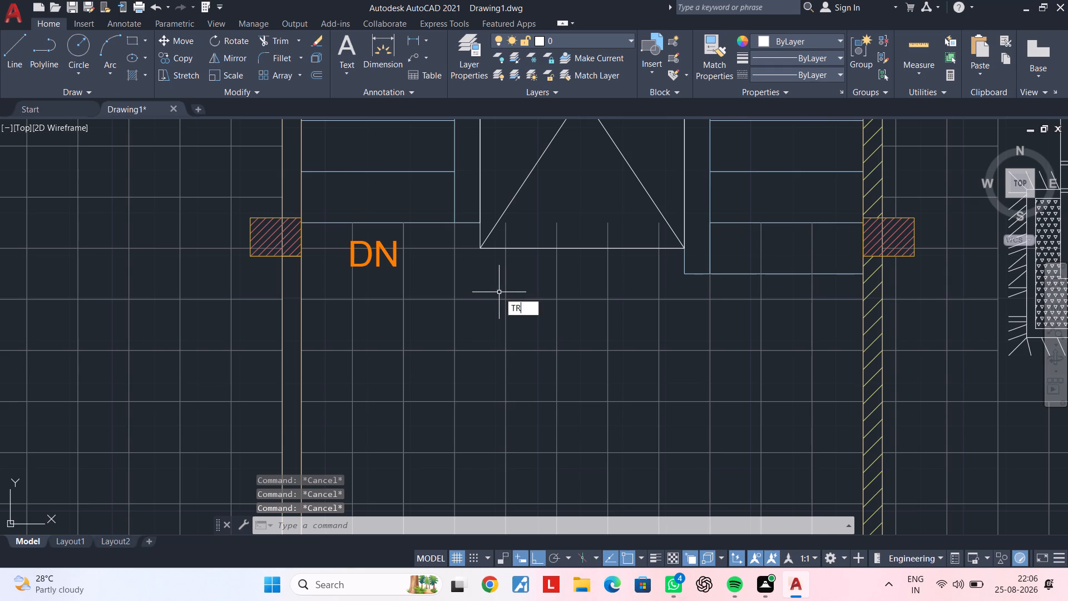
key("r")
key("space")
scroll(354, 229, "up", 3)
middle_click_drag(701, 277, 375, 284)
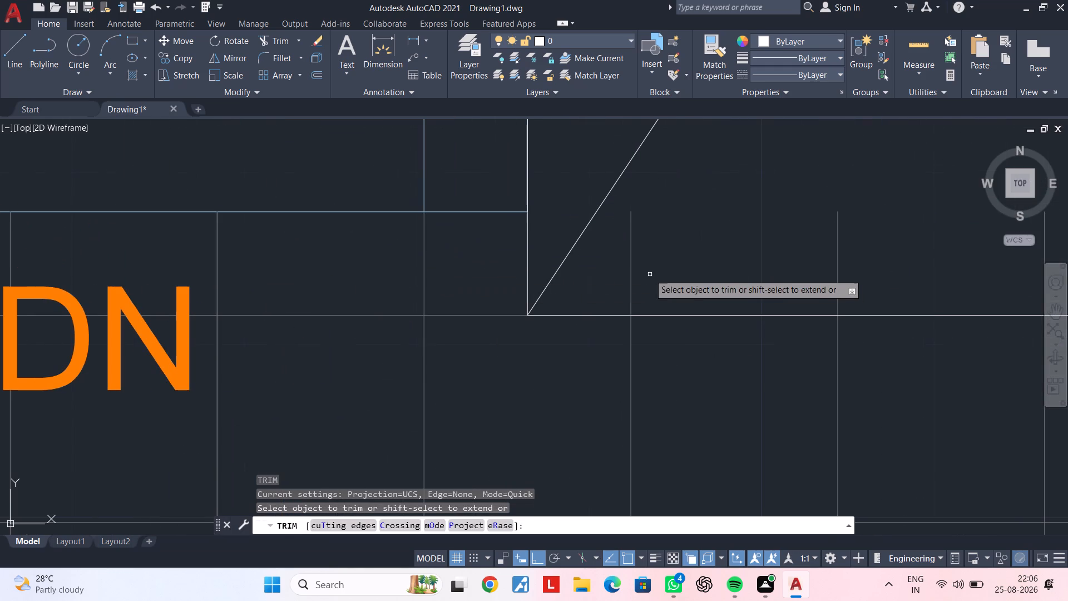
Trim the vertical floor-line ends projecting into the crossed shaft and into the last stair treads beside the M BED wall.
left_click_drag(611, 270, 641, 270)
left_click_drag(798, 264, 928, 264)
left_click(939, 264)
scroll(931, 257, "down", 2)
middle_click_drag(921, 258, 862, 265)
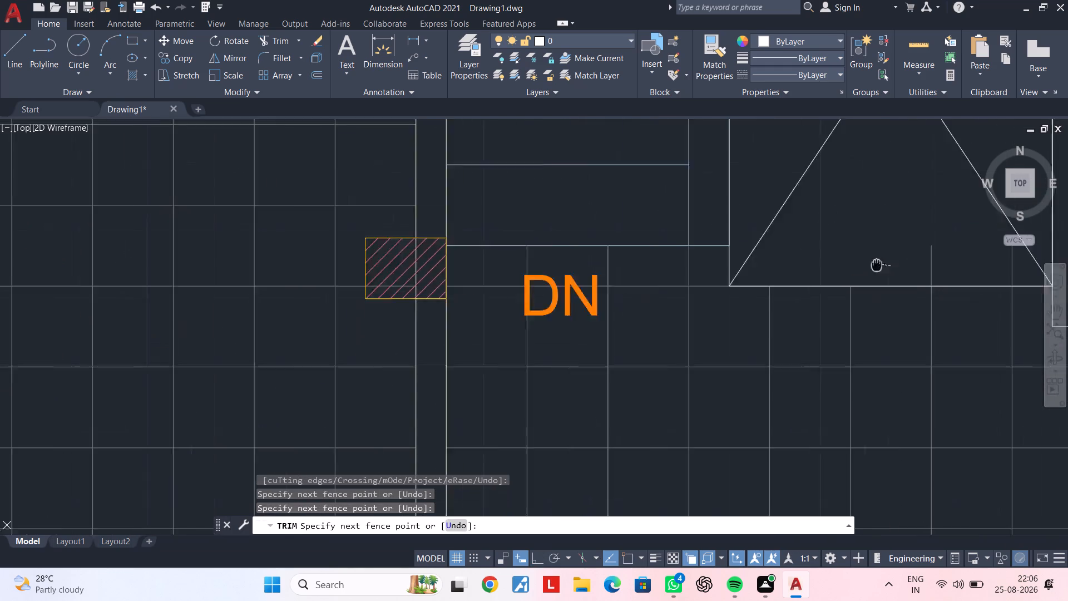
middle_click_drag(862, 265, 444, 273)
left_click_drag(474, 271, 566, 270)
left_click(585, 277)
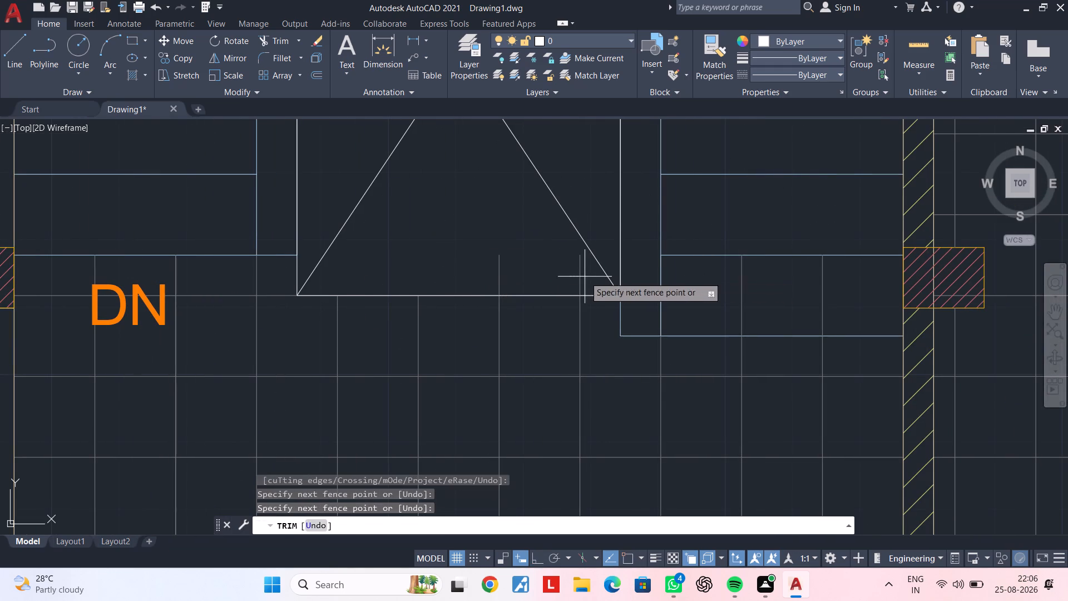
left_click(462, 278)
scroll(471, 275, "down", 1)
middle_click_drag(471, 275, 368, 275)
scroll(599, 299, "up", 2)
left_click(629, 294)
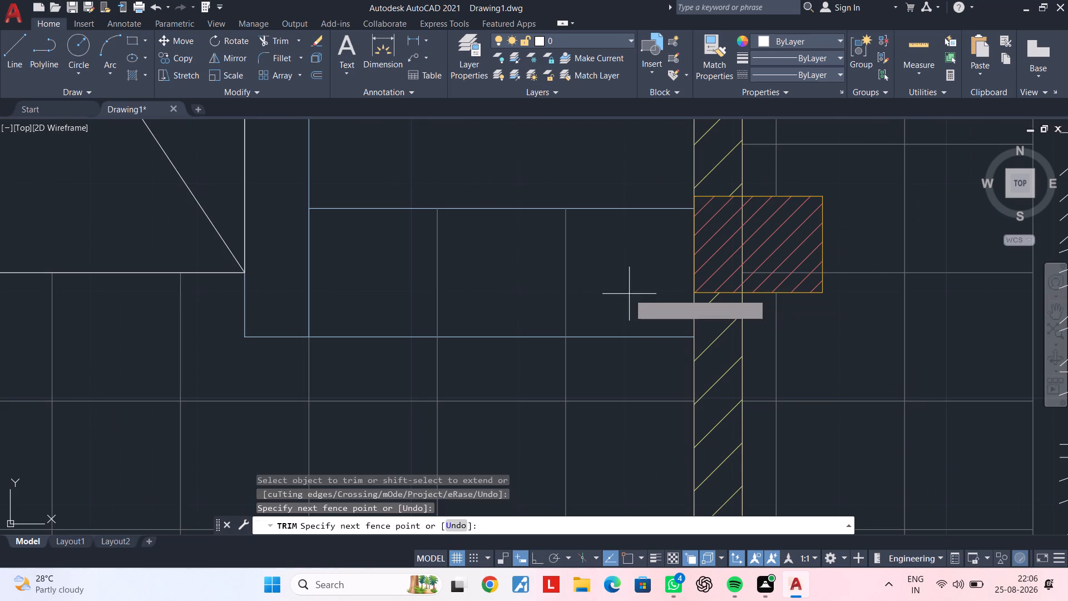
left_click(377, 294)
scroll(395, 294, "down", 2)
middle_click_drag(402, 294, 556, 260)
key("Escape")
key("Escape")
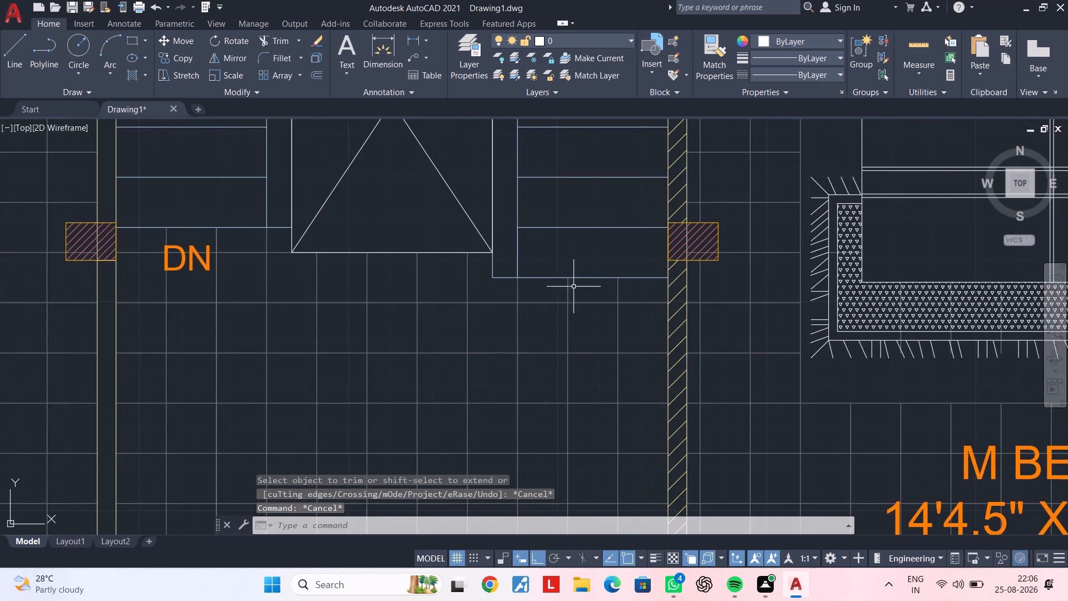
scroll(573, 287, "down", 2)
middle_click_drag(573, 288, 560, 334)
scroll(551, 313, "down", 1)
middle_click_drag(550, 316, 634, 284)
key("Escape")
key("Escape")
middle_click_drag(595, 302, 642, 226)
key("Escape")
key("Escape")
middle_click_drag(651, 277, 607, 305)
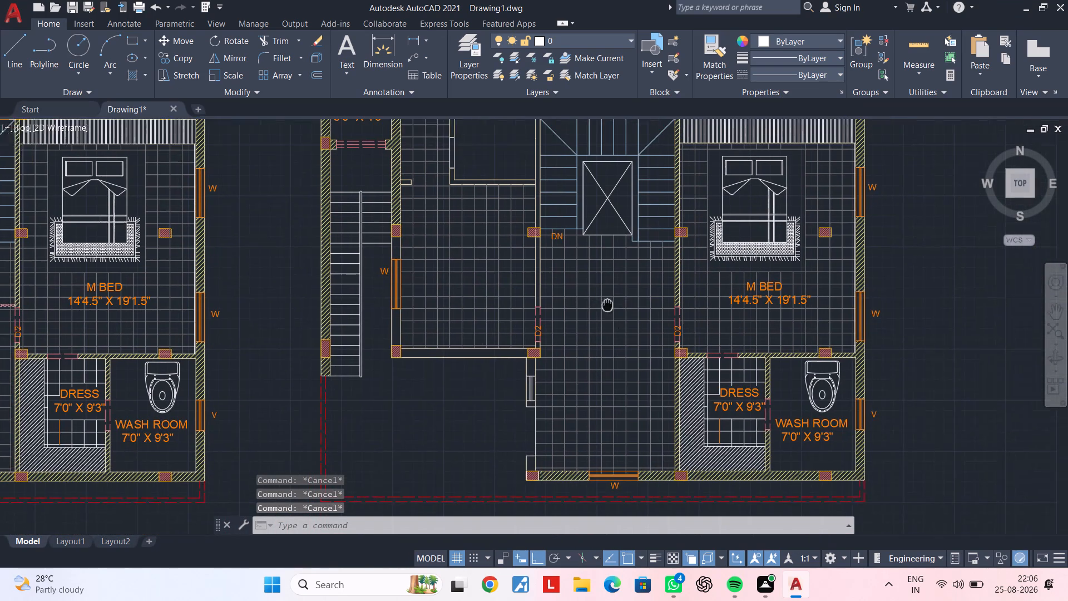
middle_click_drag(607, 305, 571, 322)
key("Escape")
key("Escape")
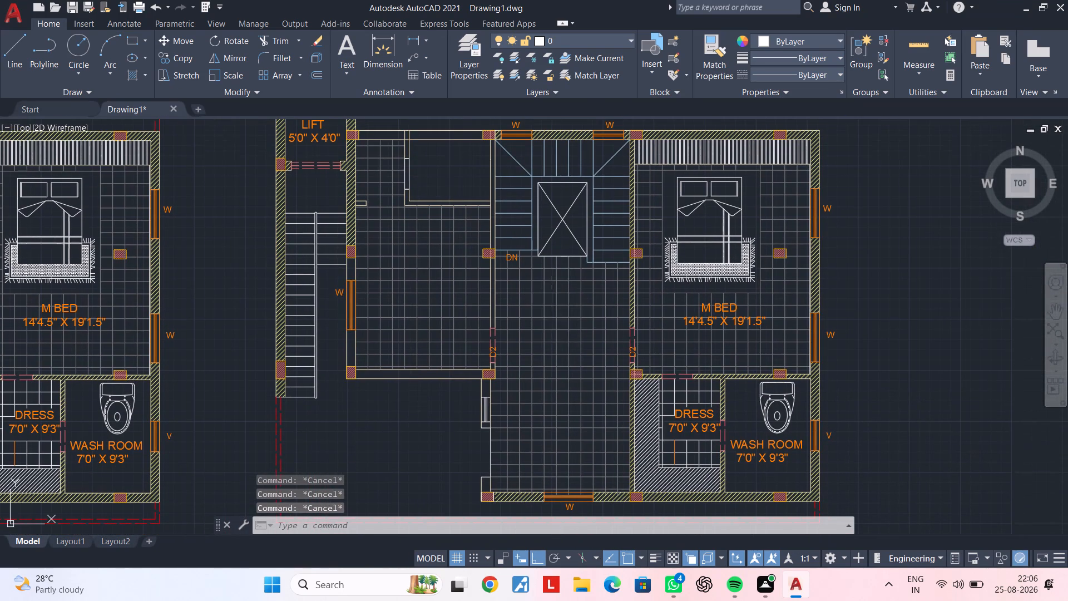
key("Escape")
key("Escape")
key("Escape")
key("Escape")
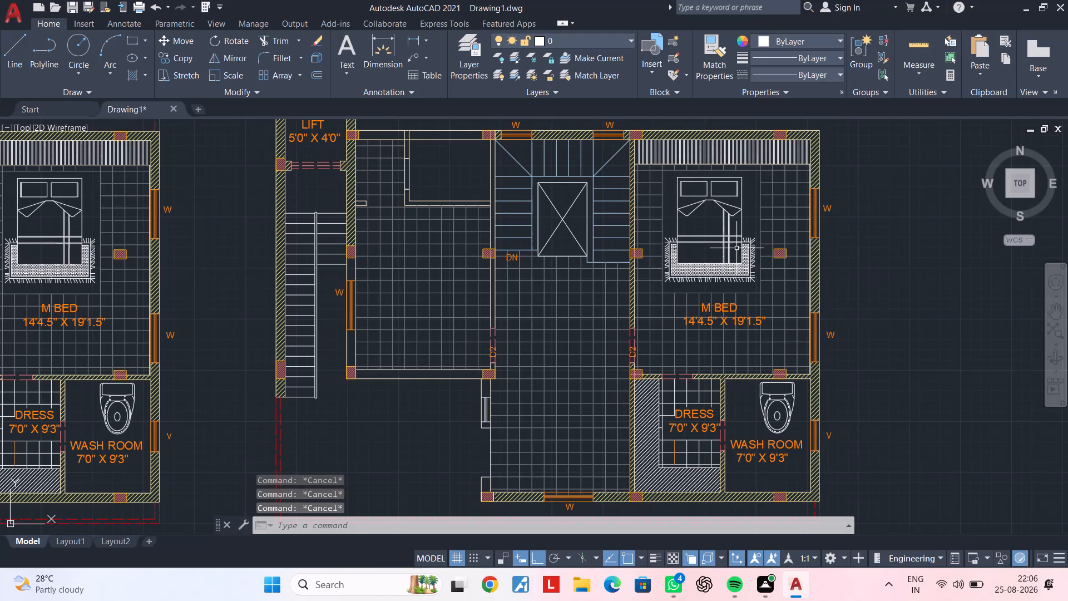
Copy the M BED bed with its rug into the tiled room beside the straight staircase, with Ortho off.
left_click(721, 243)
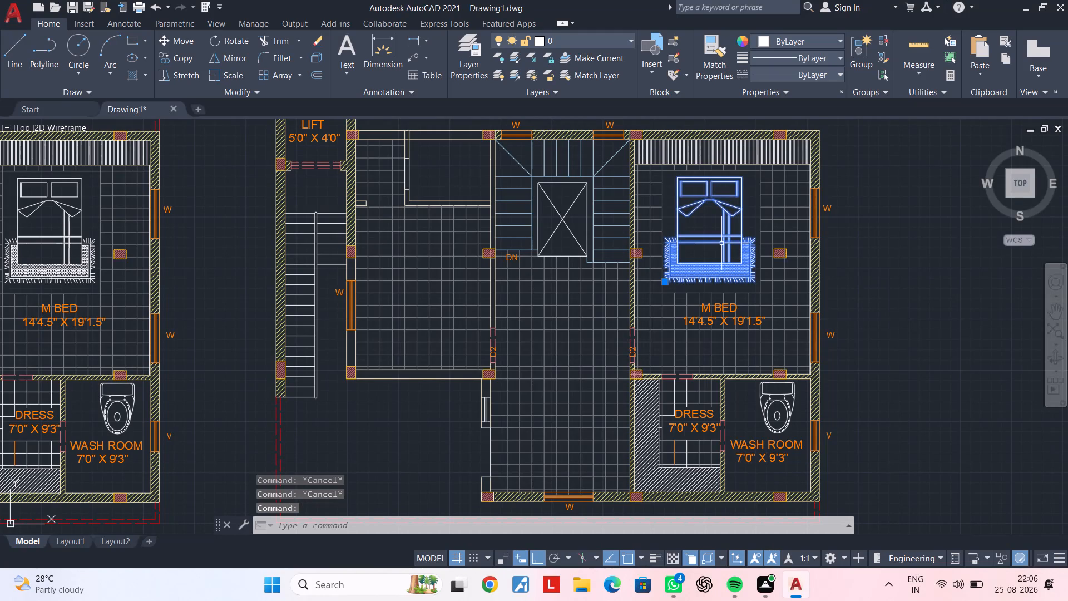
key("c")
key("o")
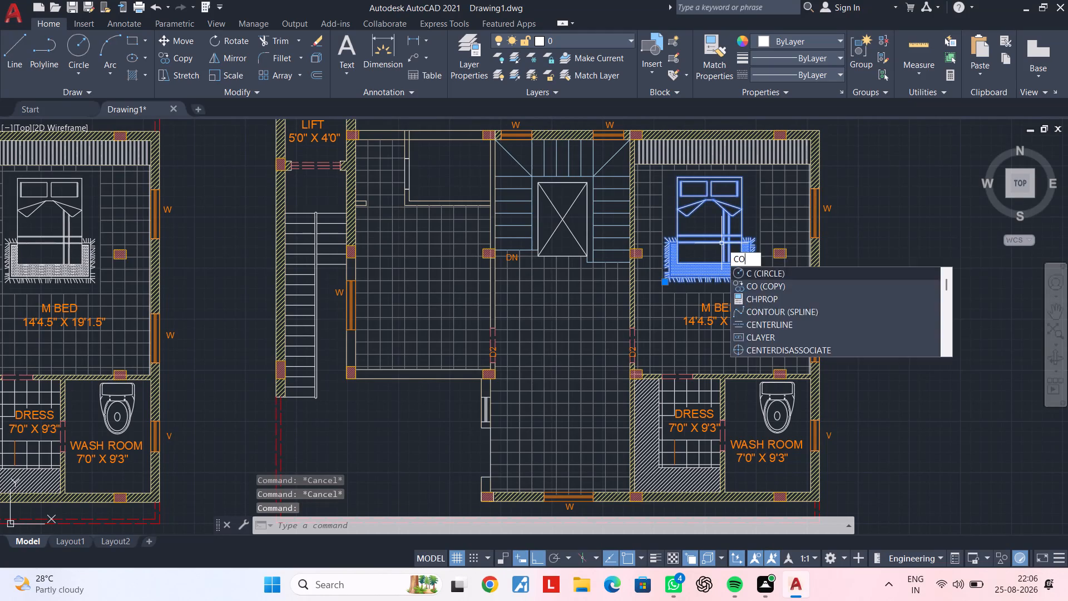
key("space")
left_click(716, 234)
middle_click_drag(449, 316, 513, 311)
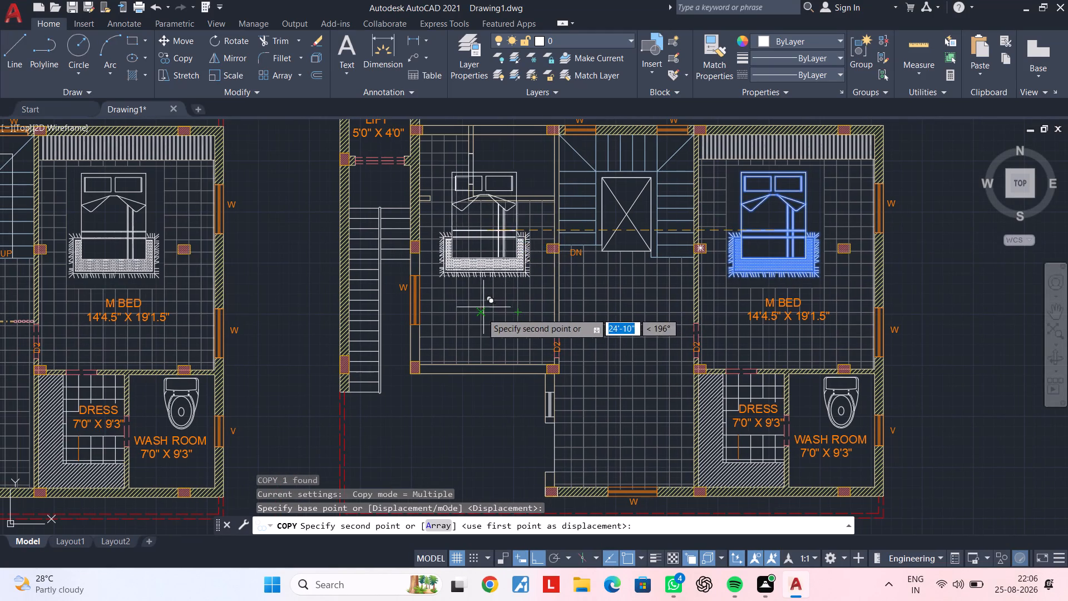
left_click(533, 556)
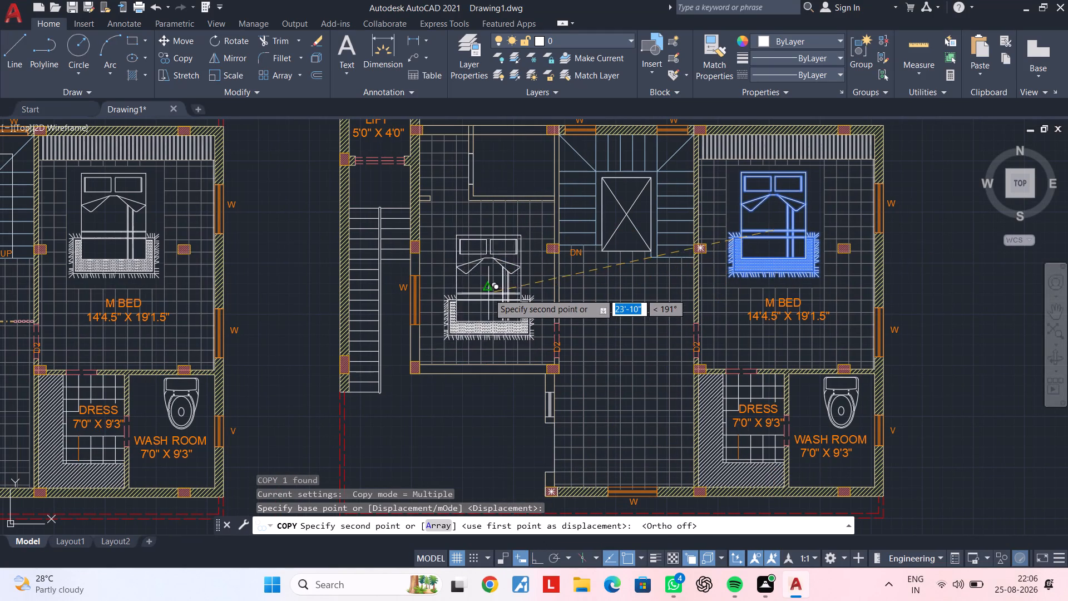
scroll(486, 289, "up", 1)
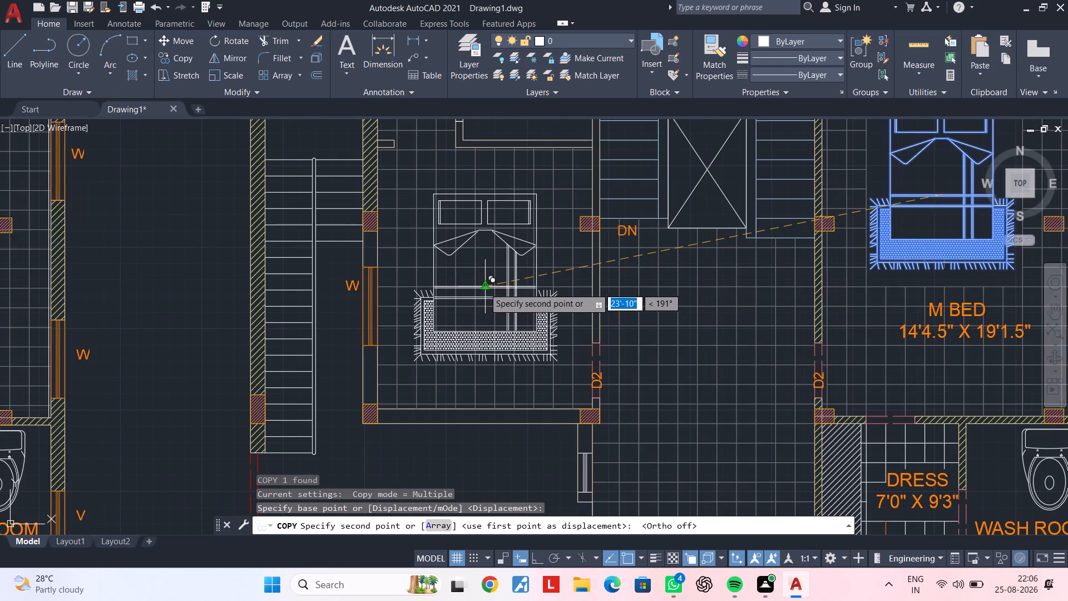
left_click(462, 259)
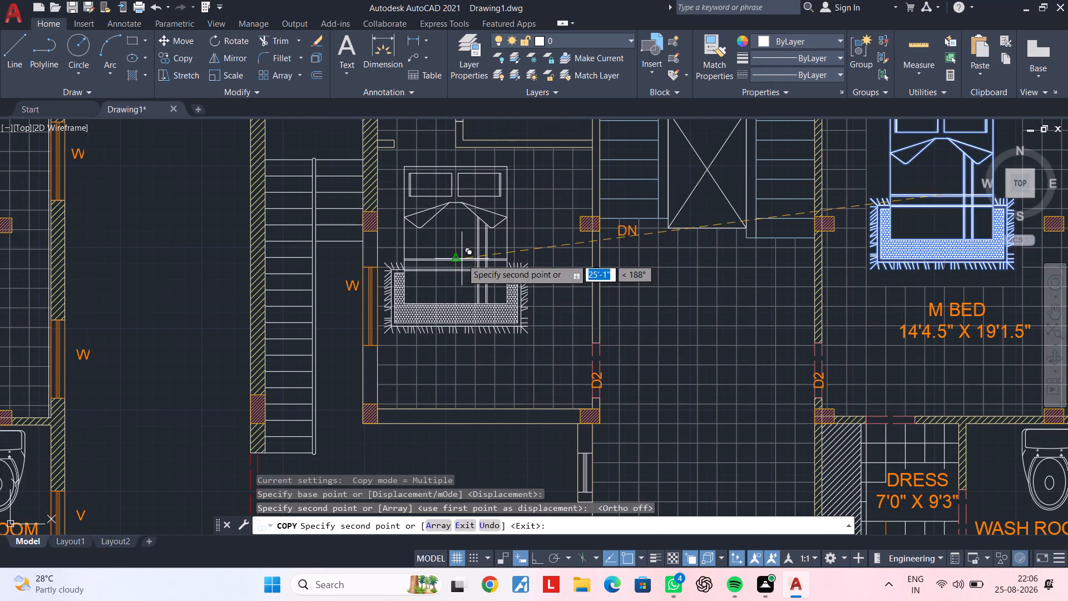
key("Escape")
key("Escape")
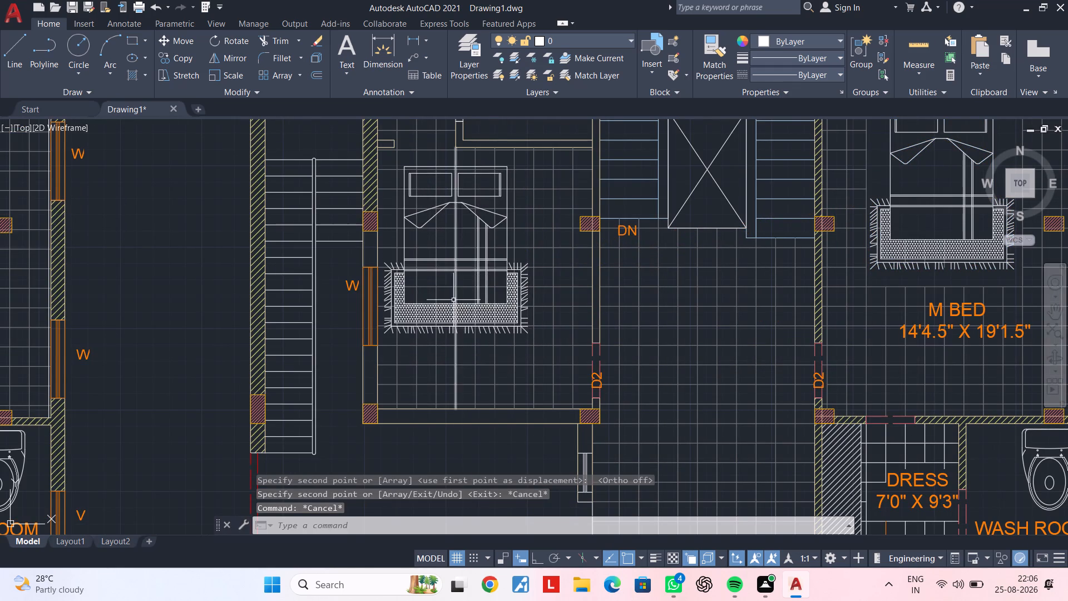
Move the copied bed slightly toward the D2 door wall to leave room on the window side.
left_click(446, 311)
type("M")
key("space")
left_click(446, 311)
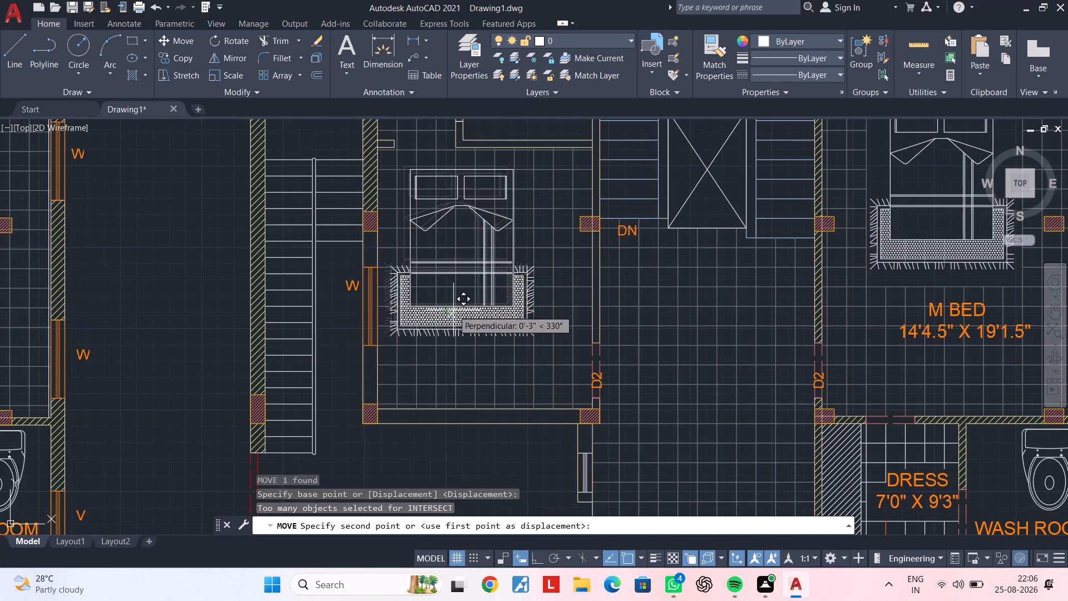
left_click(468, 307)
key("Escape")
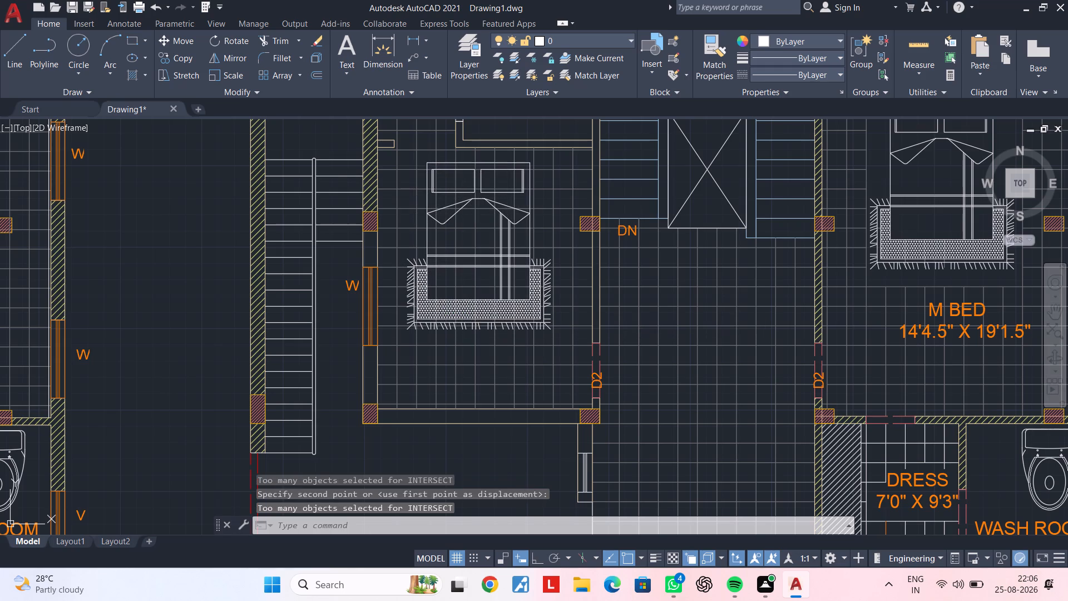
key("Escape")
key("Escape")
key("Escape")
key("Escape")
Draw a rectangle filling the wall opening above the copied bed, from the short wall stub to the partition corner.
middle_click_drag(471, 301, 481, 377)
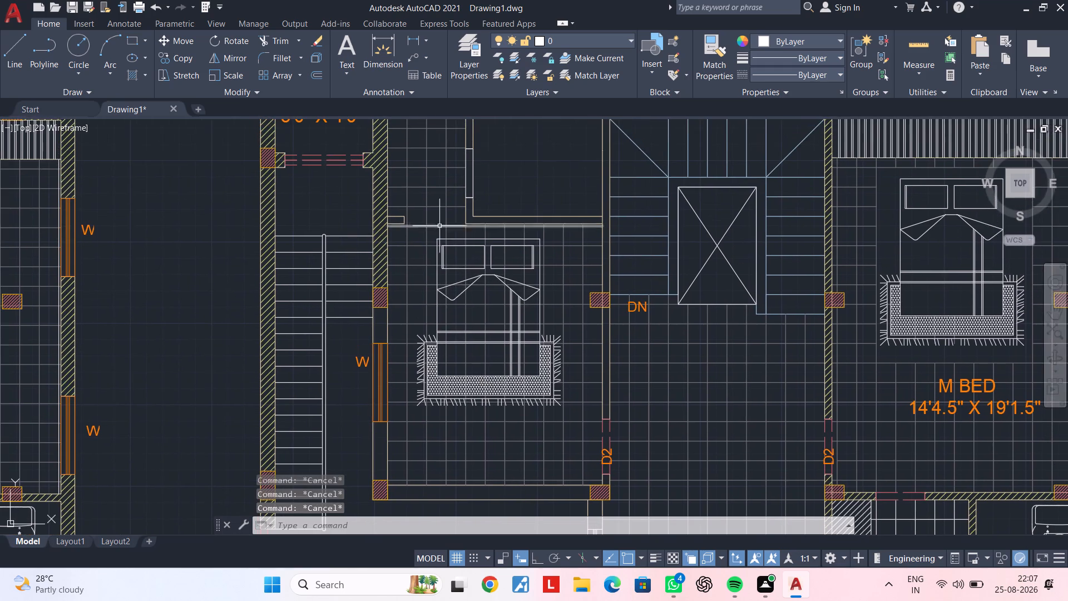
scroll(437, 226, "up", 2)
middle_click_drag(421, 252, 431, 298)
key("Escape")
key("Escape")
key("r")
key("e")
key("c")
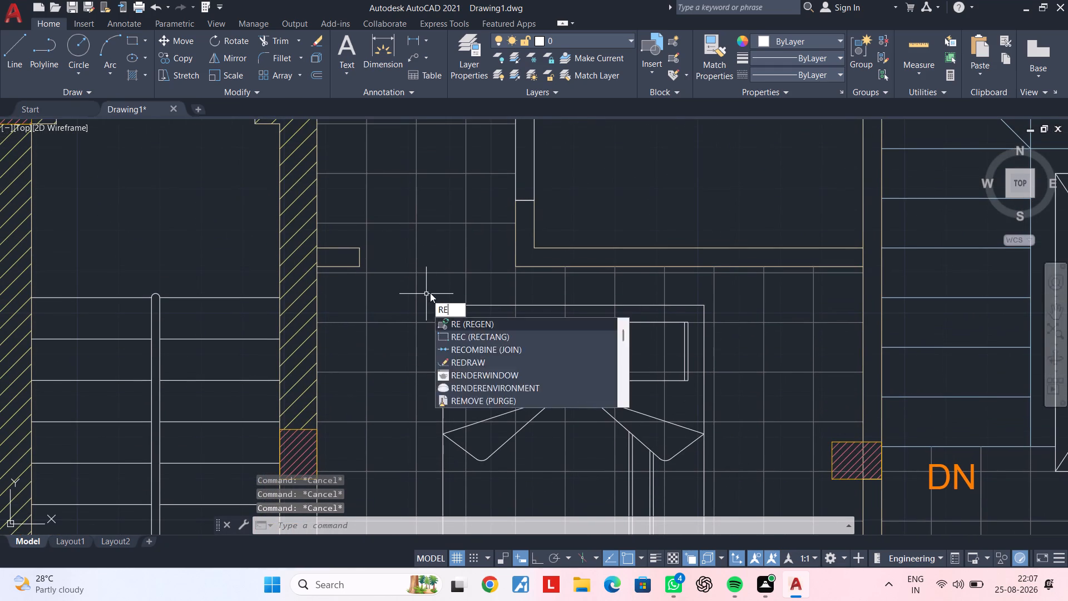
key("space")
left_click(361, 248)
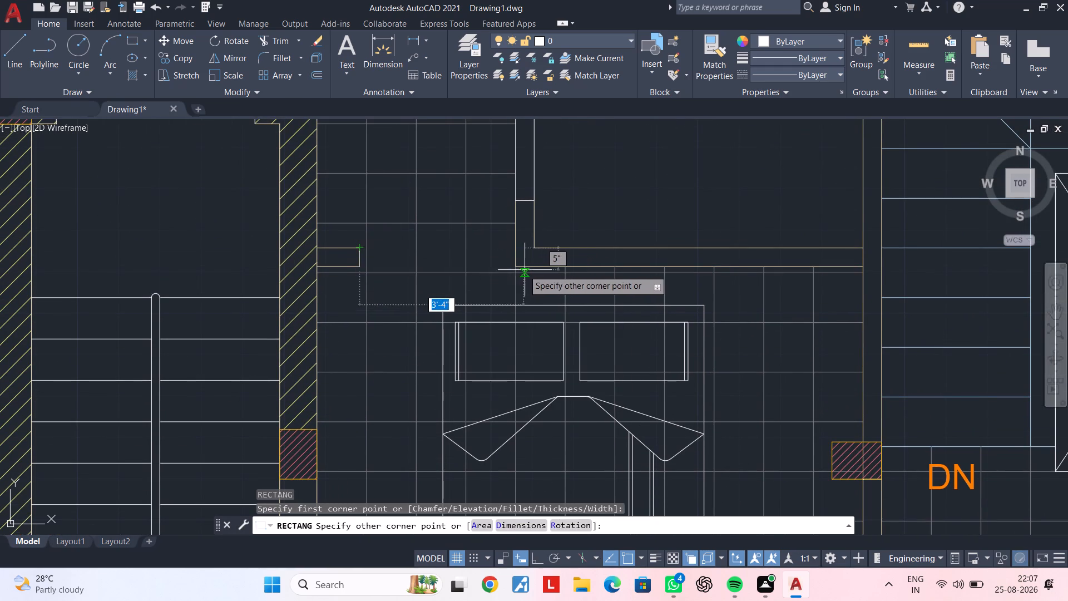
left_click(513, 268)
key("Escape")
Give the new opening rectangle the colour 205,105,40 and the ACAD_ISO02W100 linetype.
left_click(457, 268)
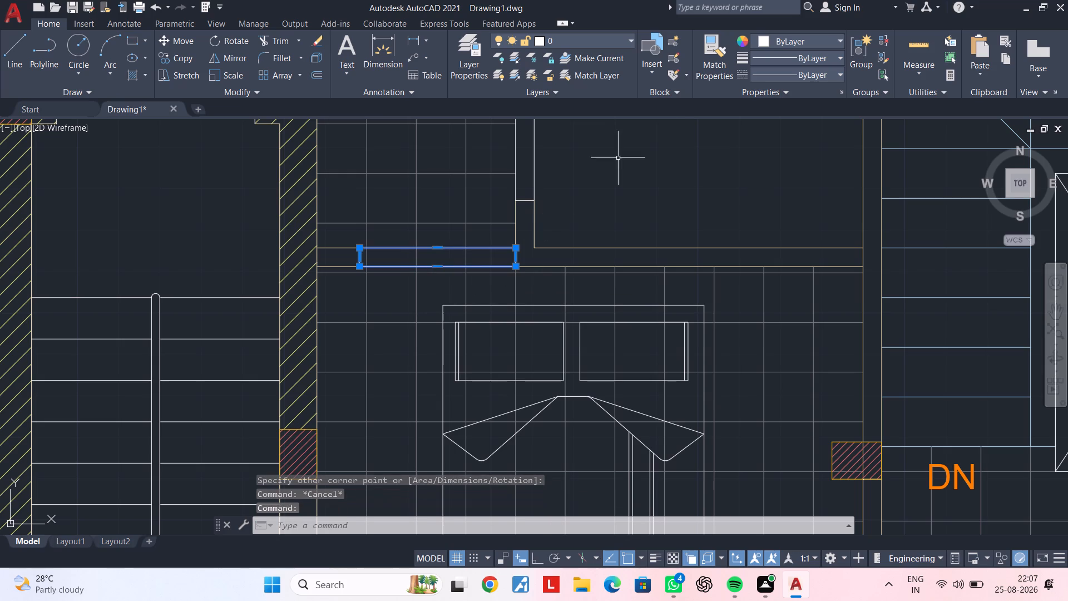
left_click(801, 40)
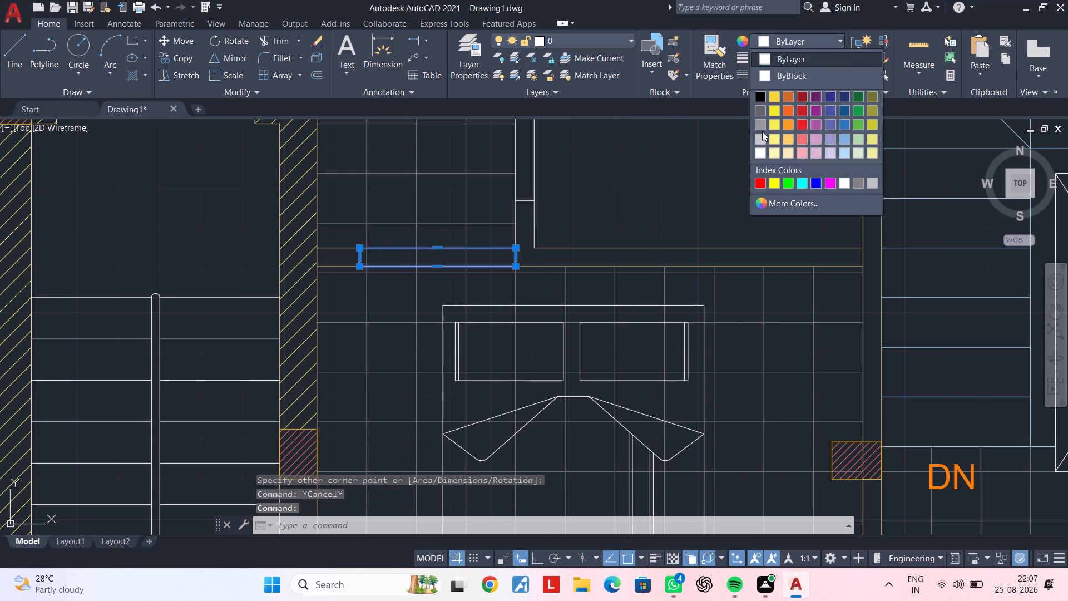
left_click(787, 101)
left_click(794, 77)
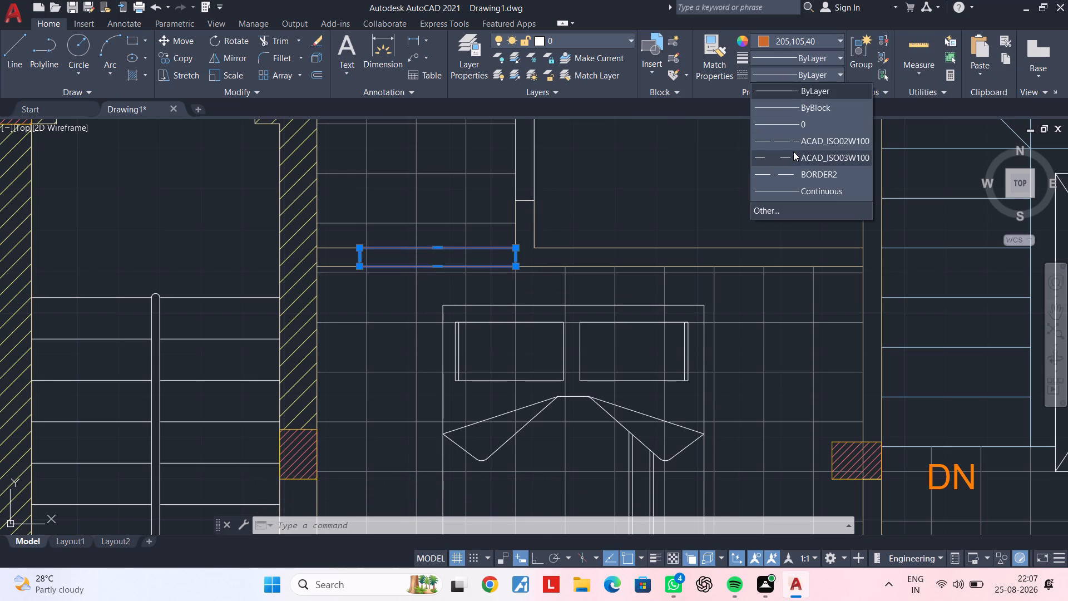
left_click(793, 143)
key("Escape")
key("Escape")
scroll(766, 263, "down", 1)
middle_click_drag(764, 271, 736, 303)
key("Escape")
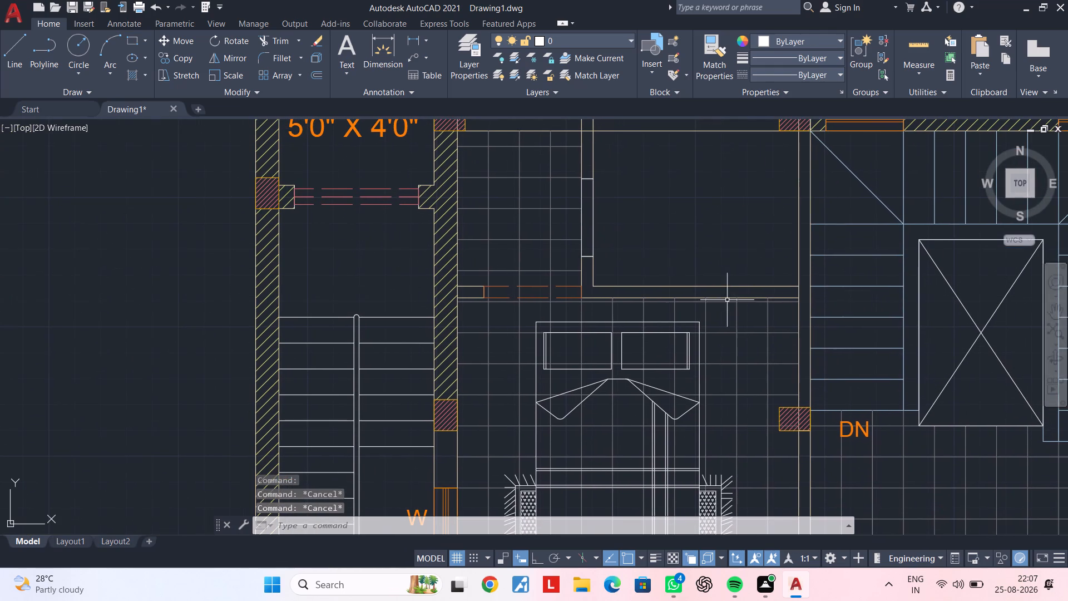
key("Escape")
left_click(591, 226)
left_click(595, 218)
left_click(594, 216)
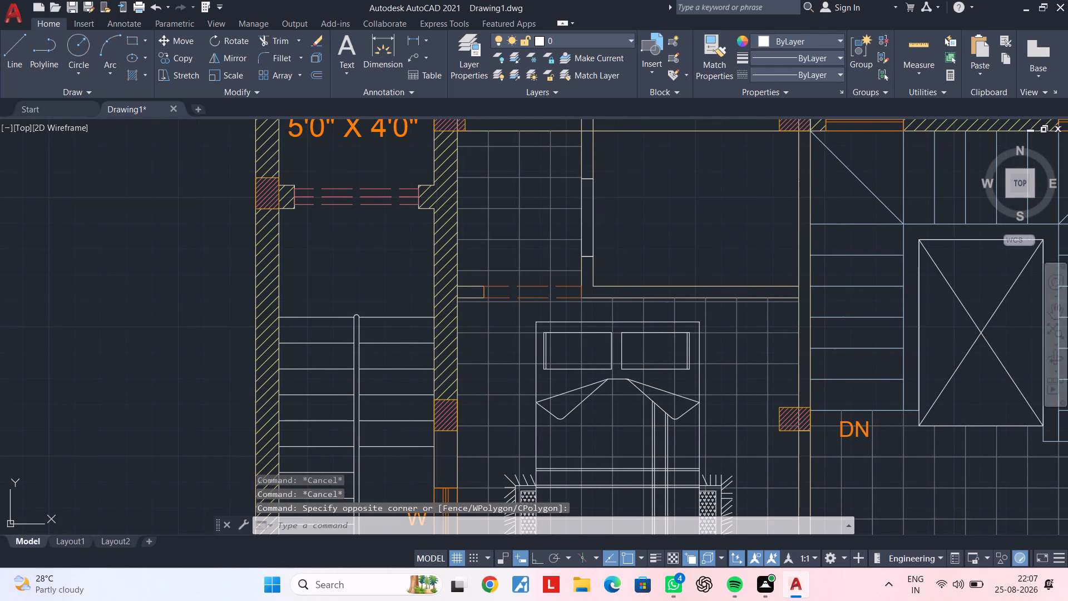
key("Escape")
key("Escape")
Match the dashed orange rectangle's properties onto the opening in the adjoining vertical partition.
type("MA")
key("space")
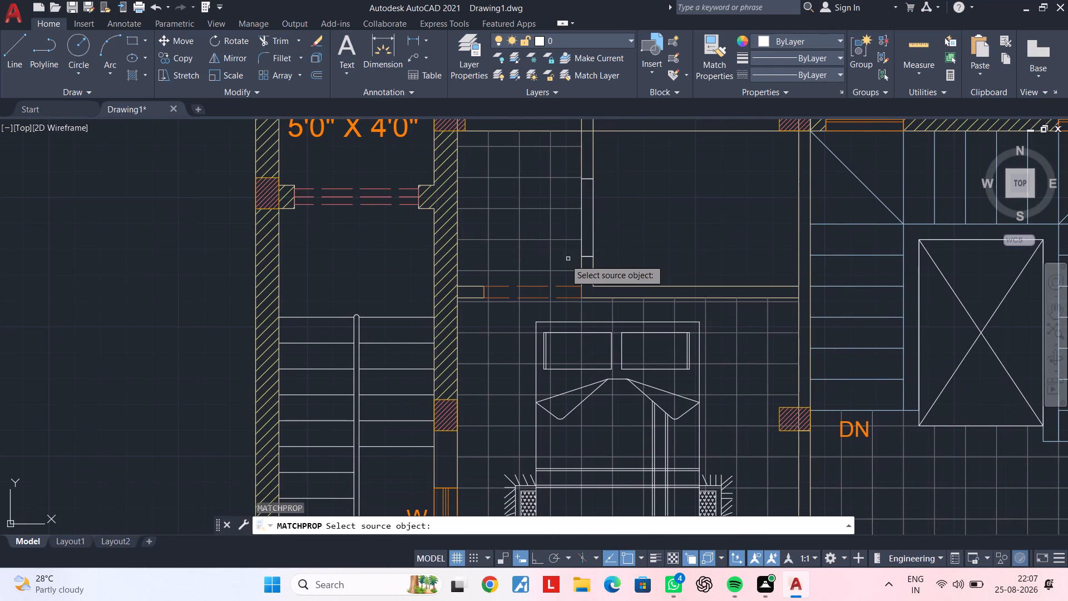
left_click(561, 282)
left_click(561, 285)
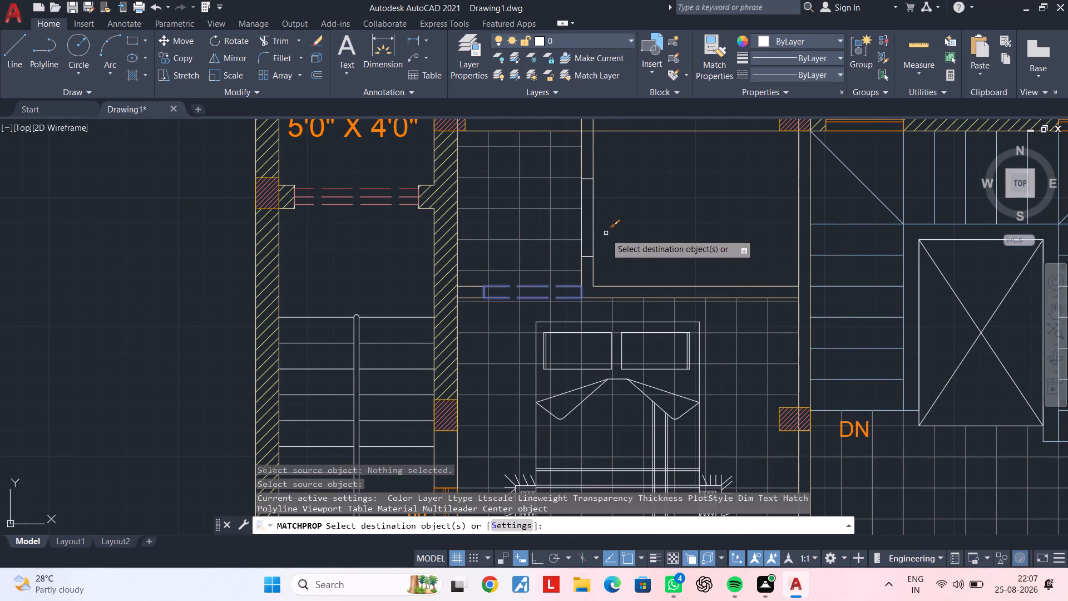
left_click(591, 232)
left_click(596, 231)
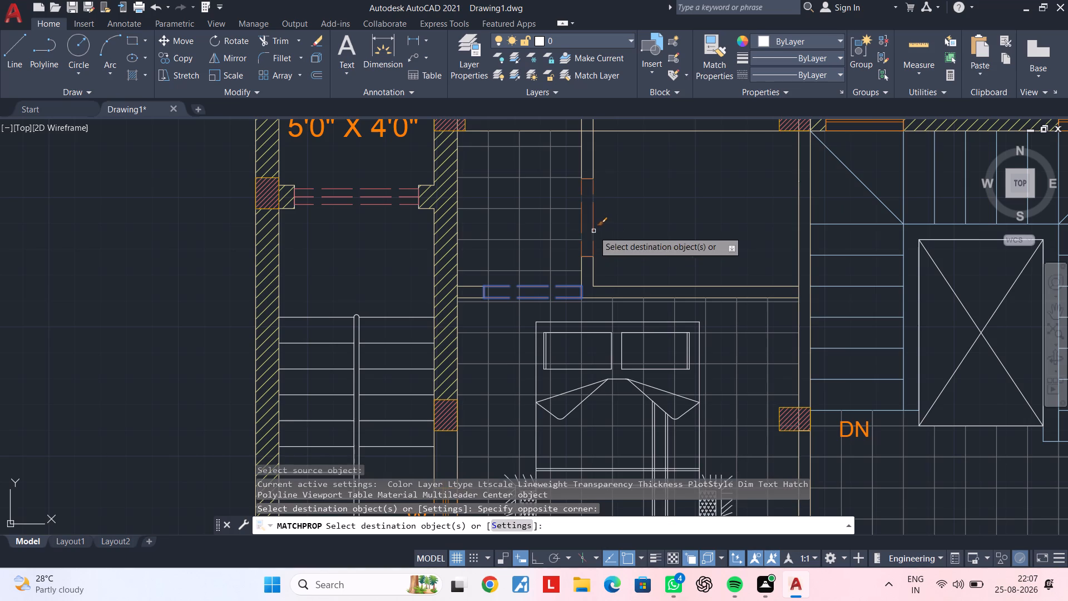
left_click(594, 231)
key("Escape")
scroll(672, 228, "down", 1)
key("Escape")
middle_click_drag(673, 228, 667, 228)
key("Escape")
key("Escape")
key("Escape")
key("Escape")
key("Escape")
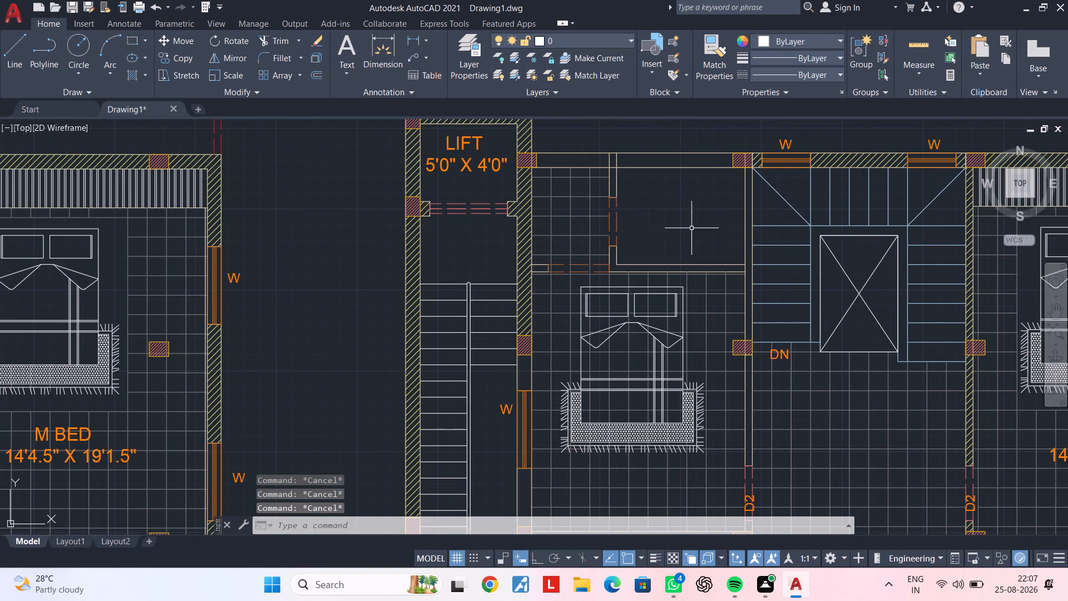
key("Escape")
Review the furnished room, the tiled stair hall and the area down to the DRESS room and outer wall.
middle_click_drag(695, 263, 682, 156)
key("Escape")
middle_click_drag(649, 275, 650, 249)
key("Escape")
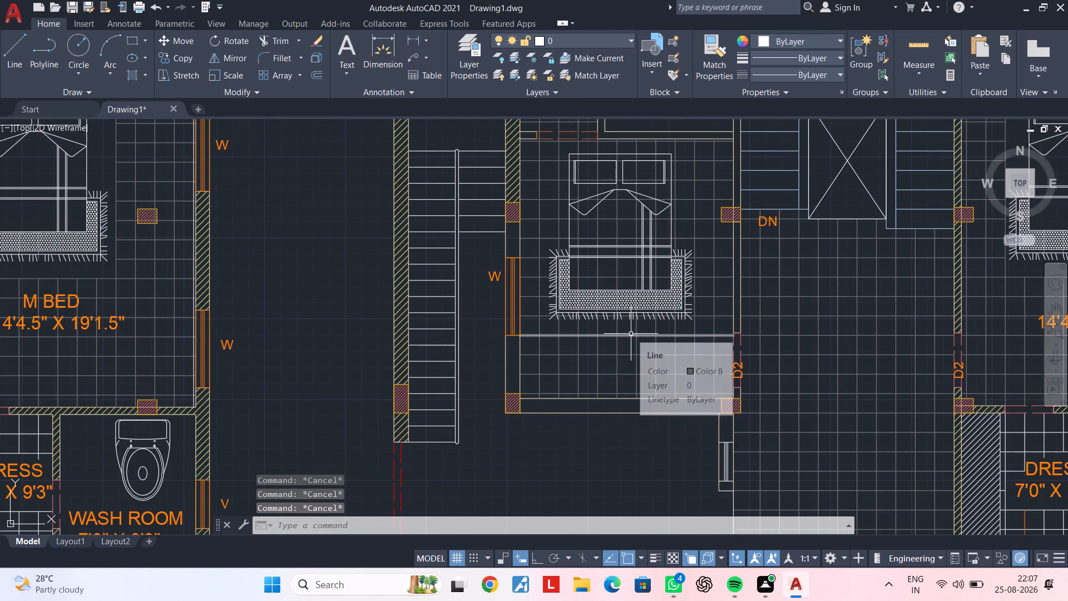
key("Escape")
key("Escape")
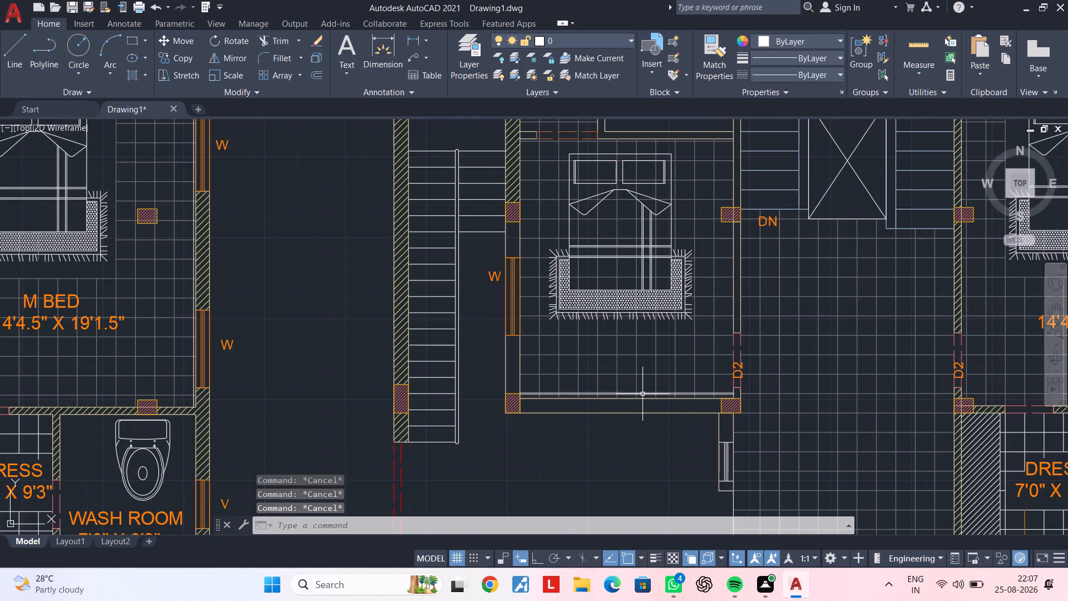
middle_click_drag(639, 392, 542, 370)
key("Escape")
middle_click_drag(596, 354, 572, 354)
key("Escape")
key("Escape")
key("Escape")
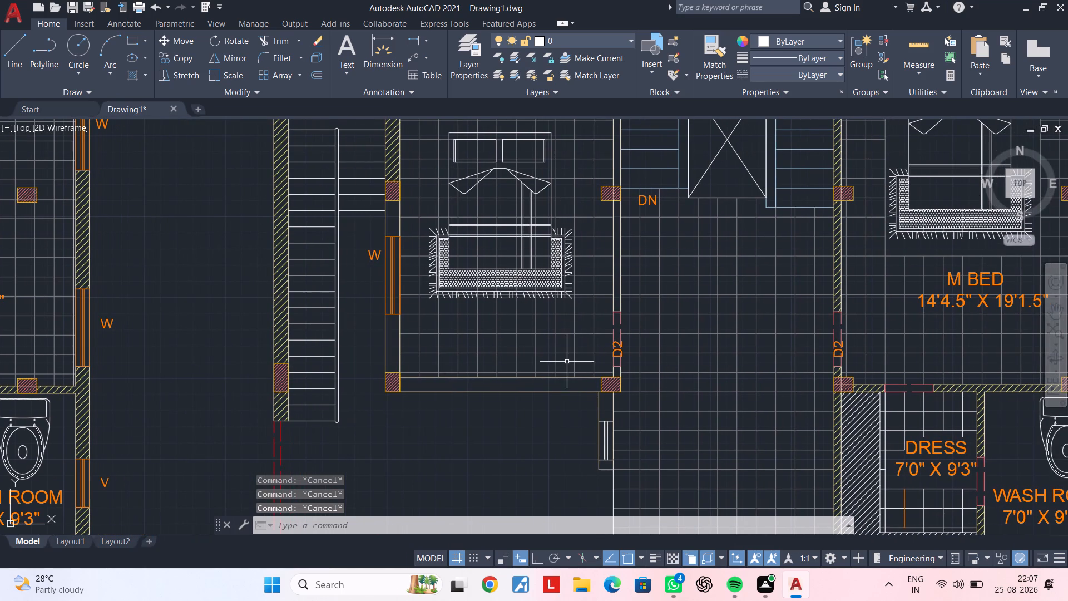
middle_click_drag(567, 361, 587, 319)
middle_click_drag(573, 321, 522, 386)
middle_click_drag(664, 336, 627, 376)
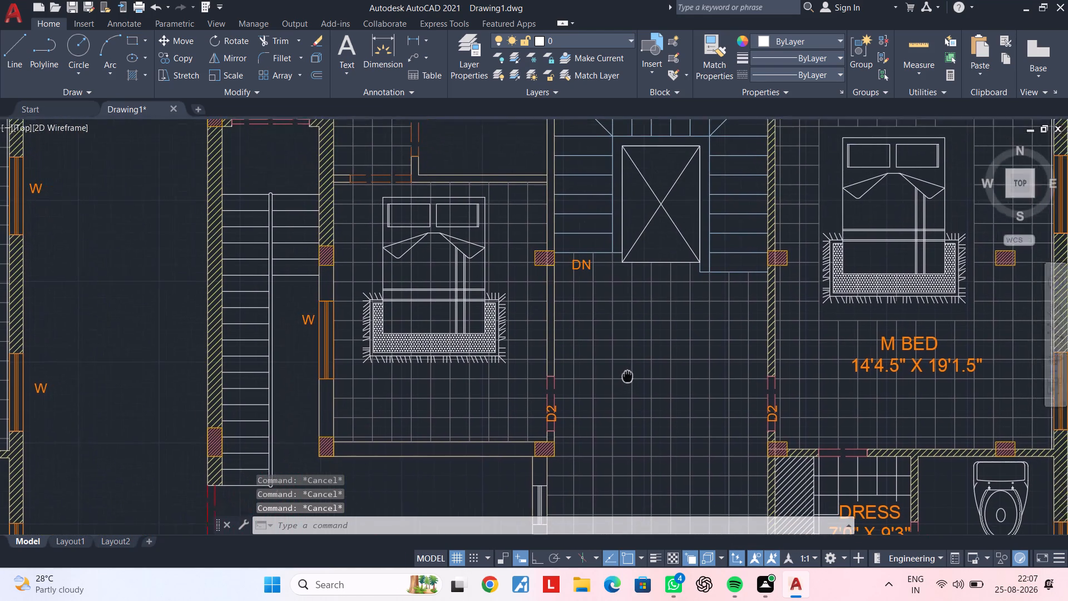
middle_click_drag(627, 376, 620, 370)
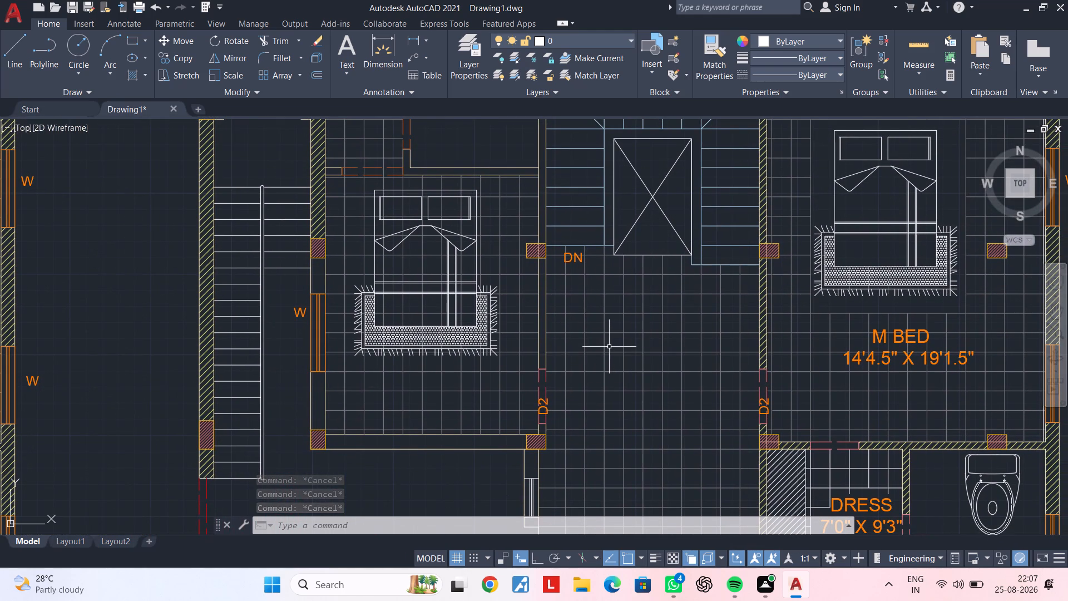
middle_click_drag(606, 347, 508, 367)
middle_click_drag(553, 347, 503, 348)
middle_click_drag(505, 354, 515, 324)
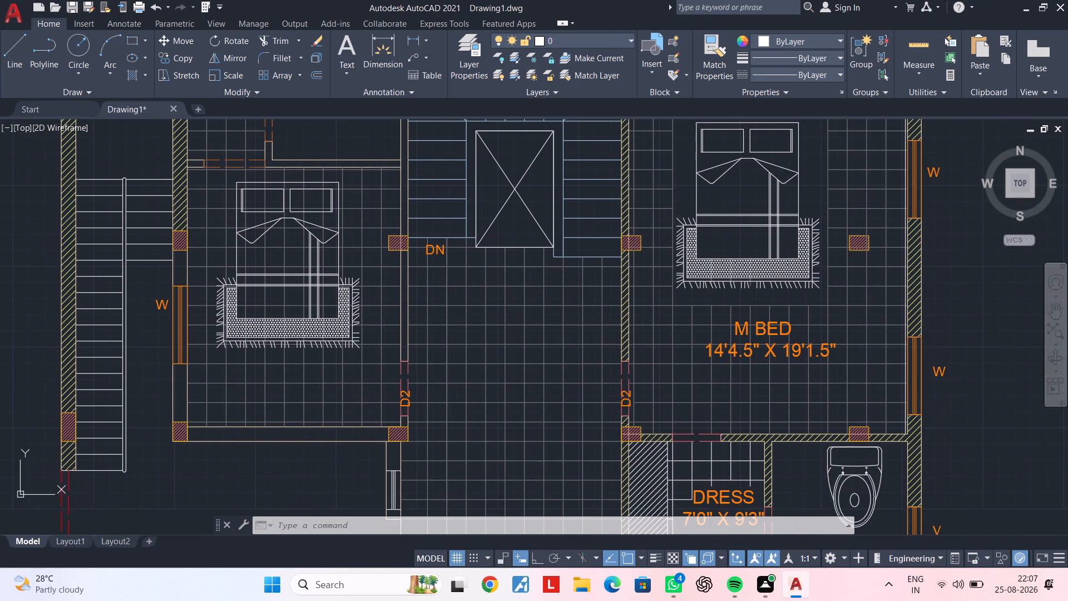
middle_click_drag(518, 324, 552, 251)
middle_click_drag(552, 336, 550, 252)
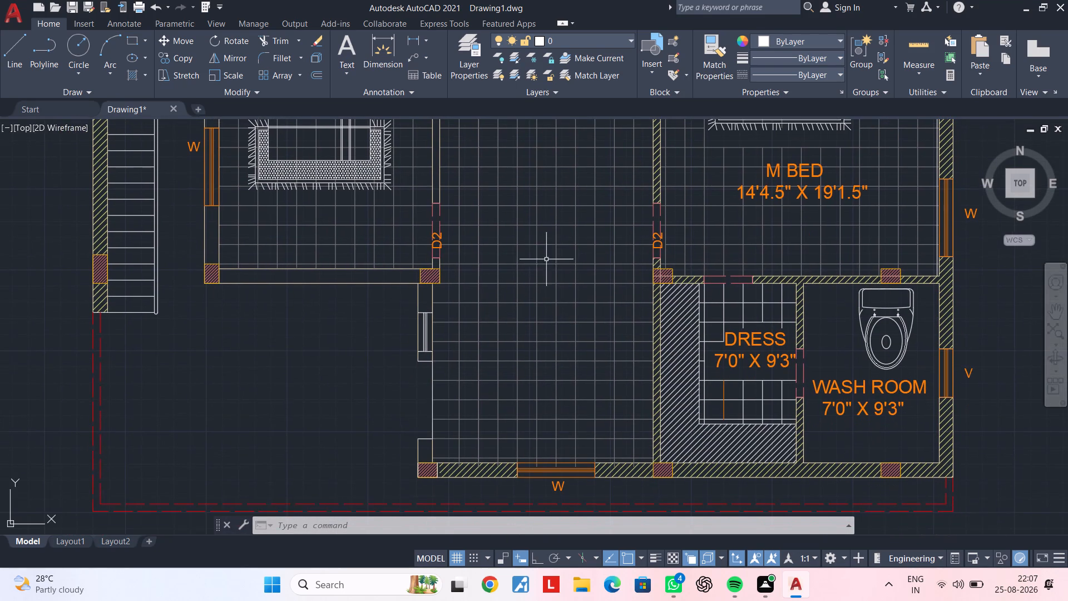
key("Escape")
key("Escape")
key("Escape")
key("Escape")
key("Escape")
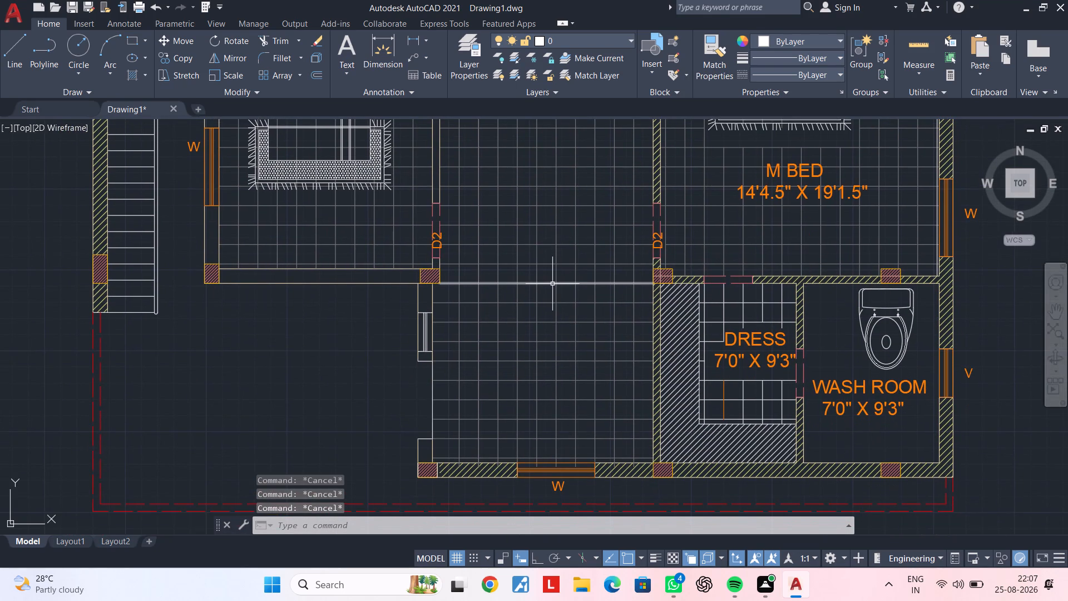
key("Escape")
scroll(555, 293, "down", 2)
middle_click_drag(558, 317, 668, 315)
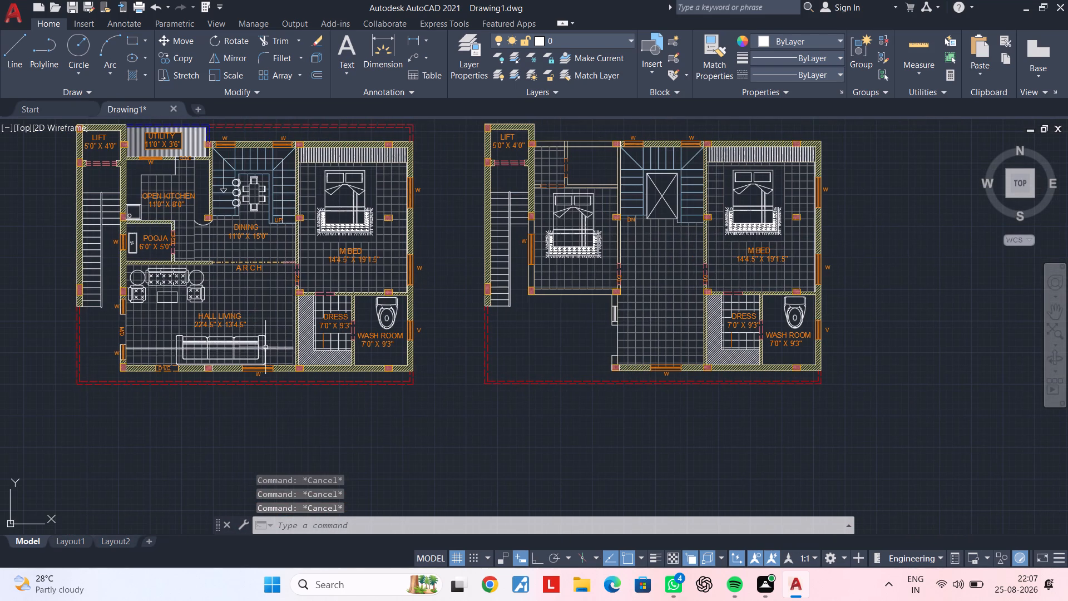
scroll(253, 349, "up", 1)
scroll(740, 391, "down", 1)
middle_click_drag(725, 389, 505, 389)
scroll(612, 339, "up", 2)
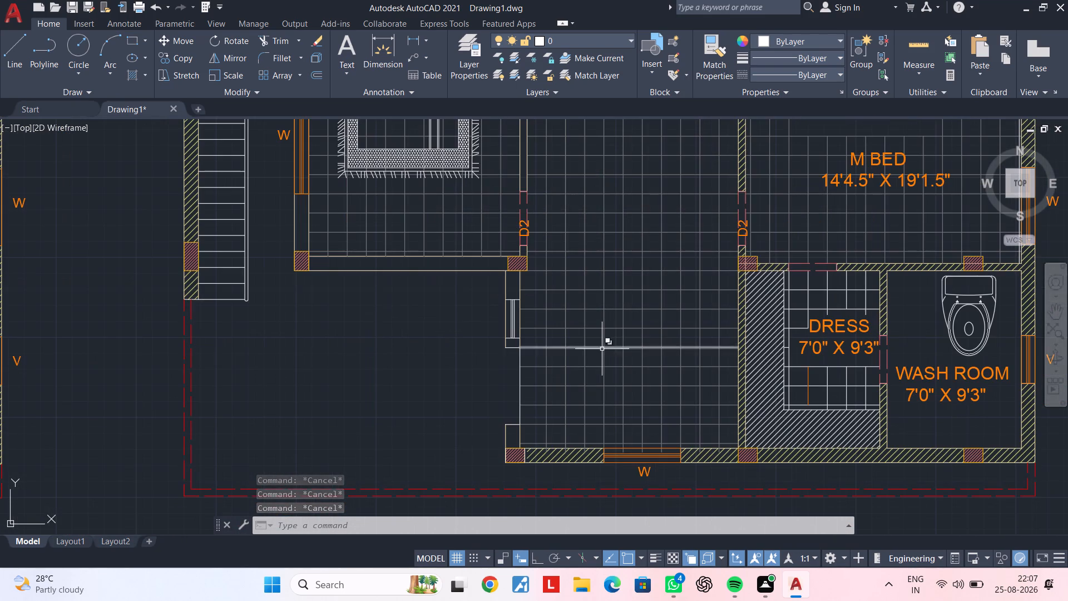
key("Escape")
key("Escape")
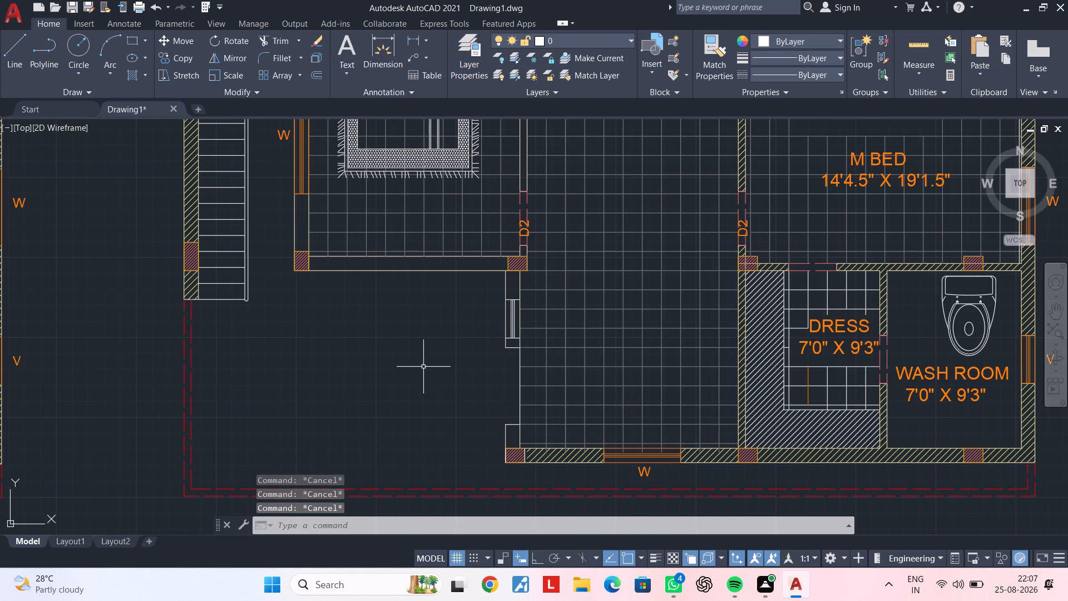
In DesignCenter, load 01-13-cad-blocks-net-sofa-armchairs-designs.dwg from the Sofa block folder and open its blocks.
key("a")
type("DC")
key("space")
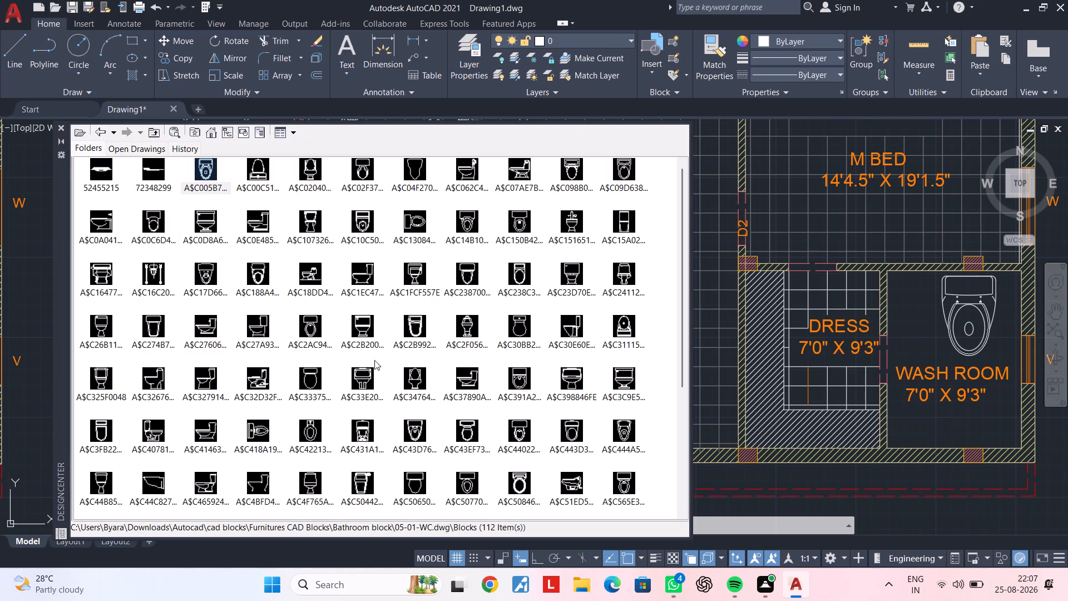
left_click(75, 134)
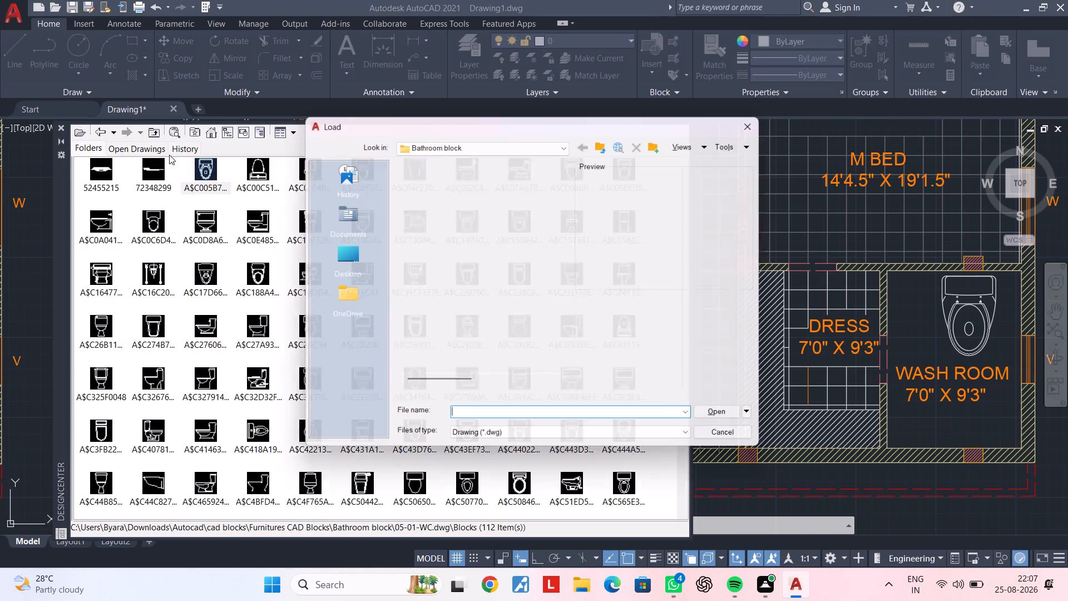
left_click(486, 140)
double_click(492, 246)
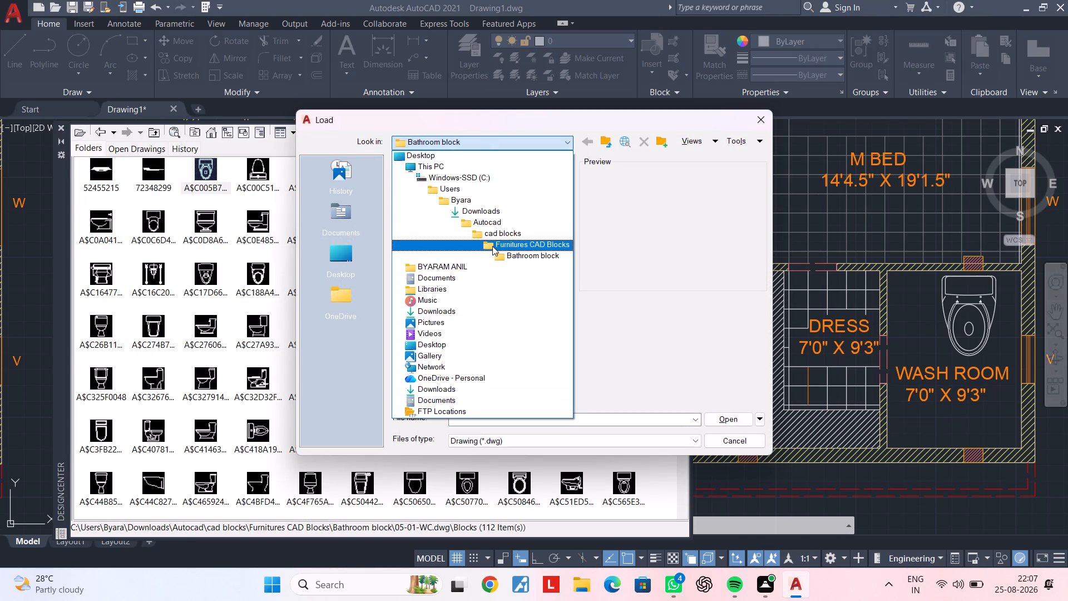
double_click(445, 204)
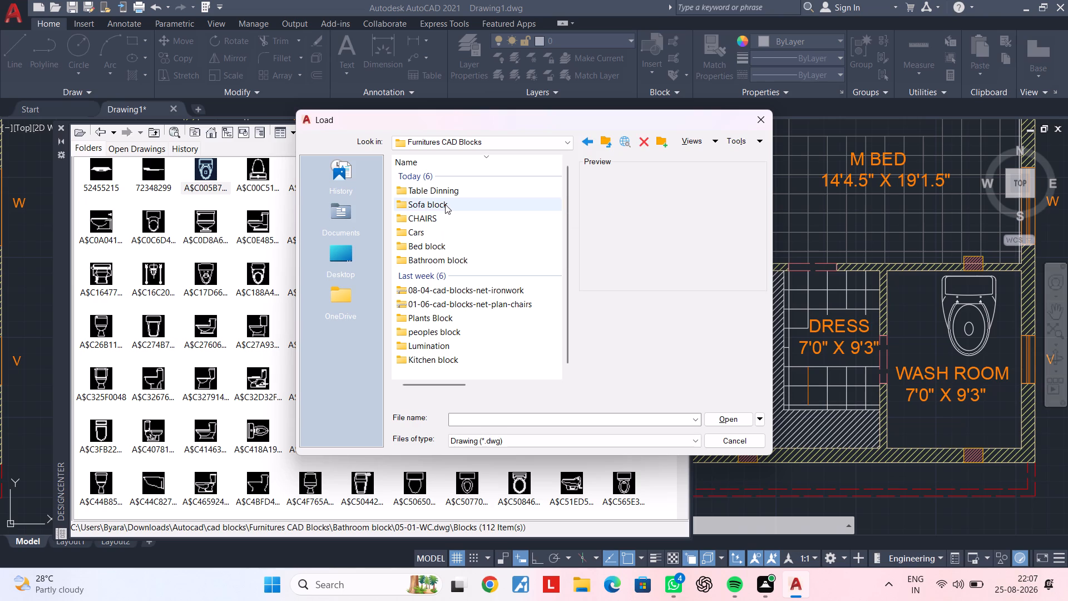
double_click(439, 192)
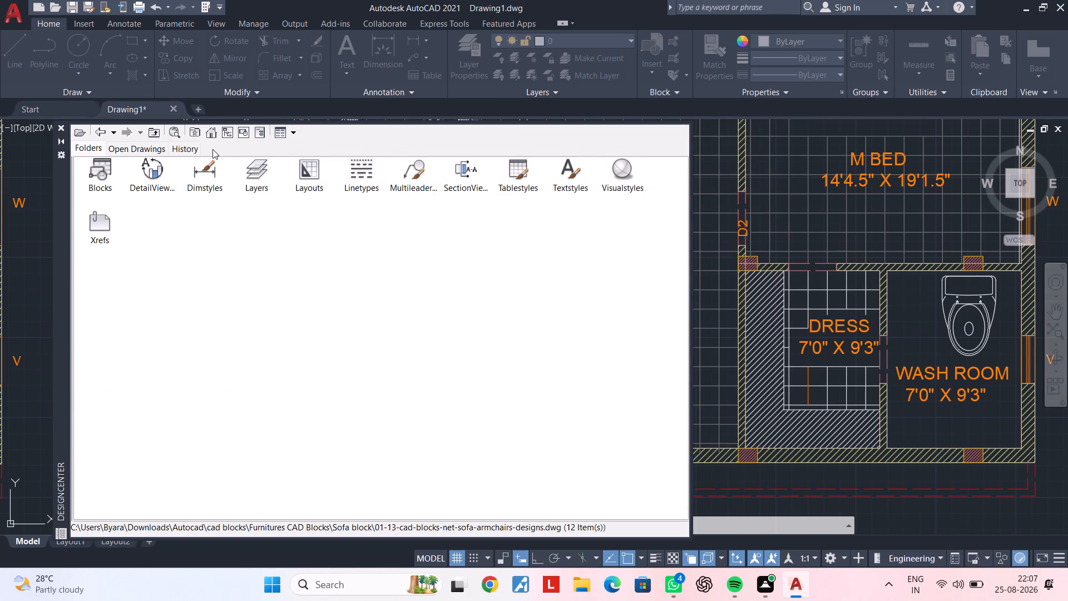
double_click(108, 178)
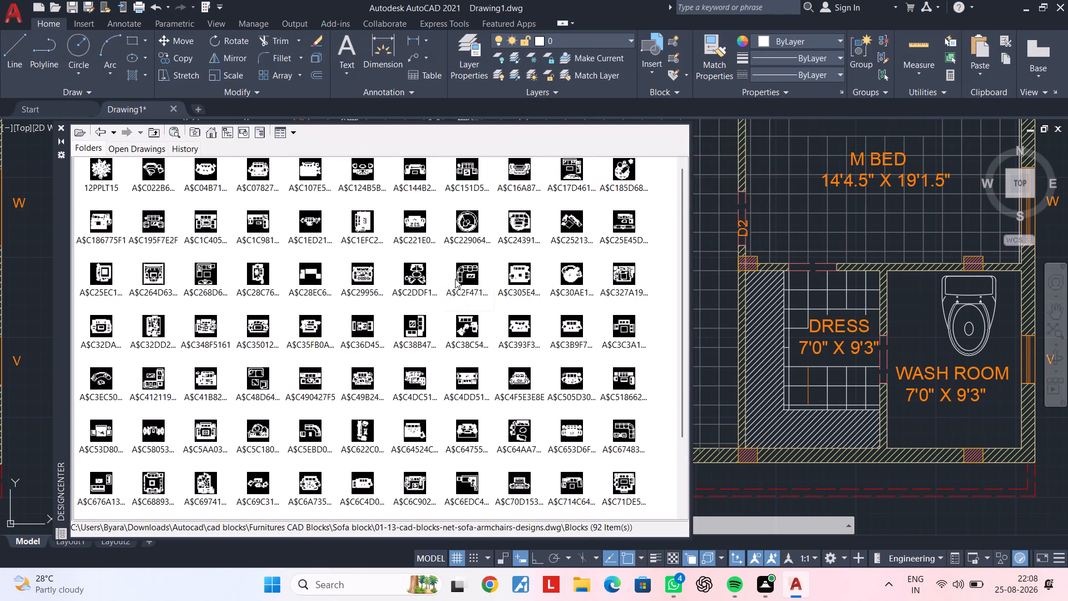
Examine the sofa layouts of blocks A$C268D68E8, A$C518662A7 and A$C412119AE in the insert preview without placing them.
double_click(200, 273)
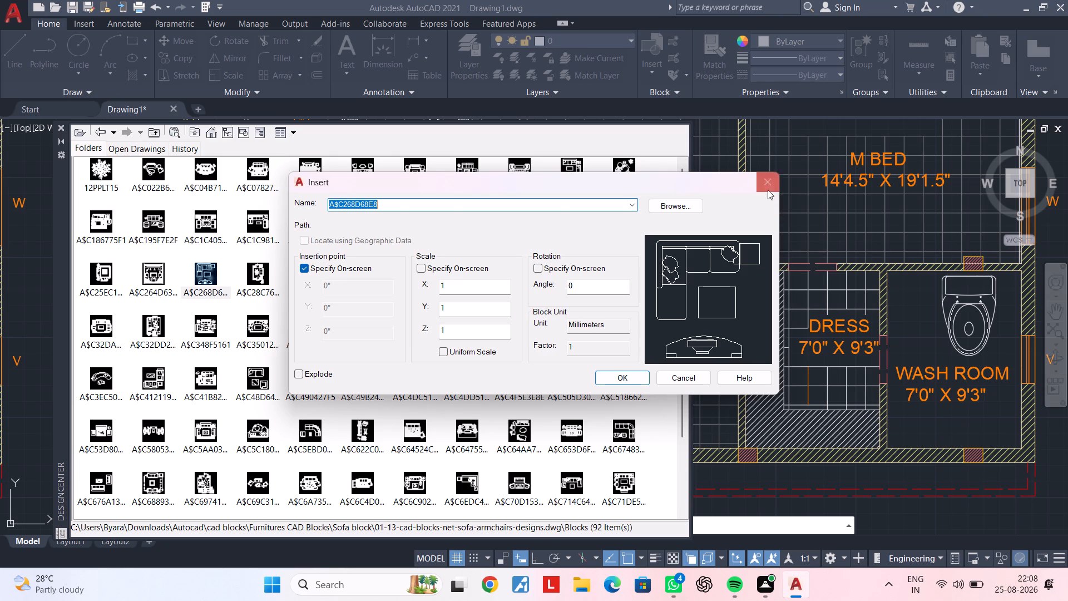
left_click(766, 184)
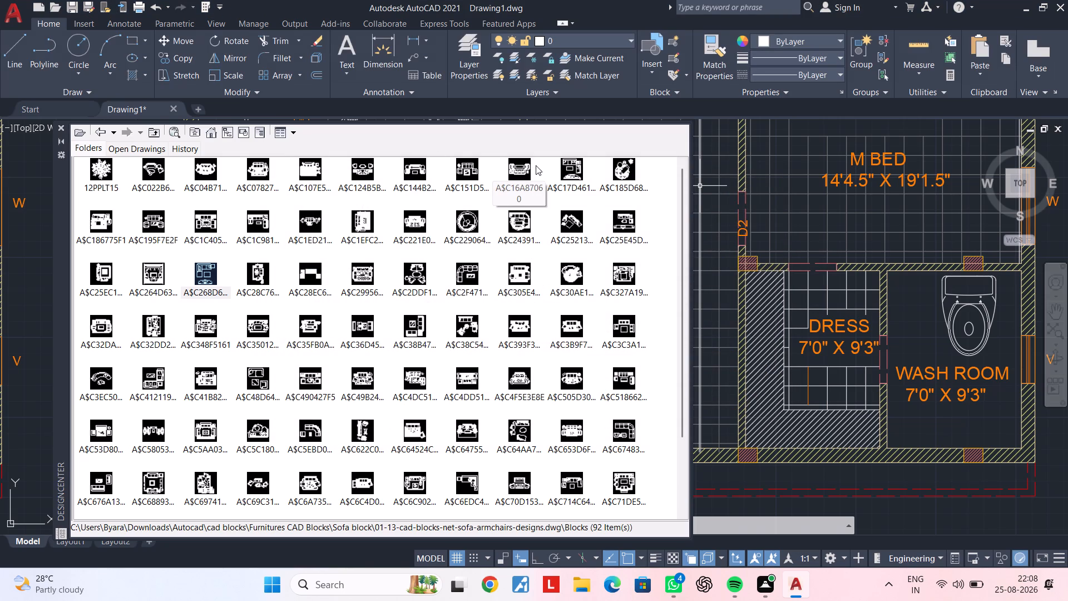
scroll(392, 273, "down", 1)
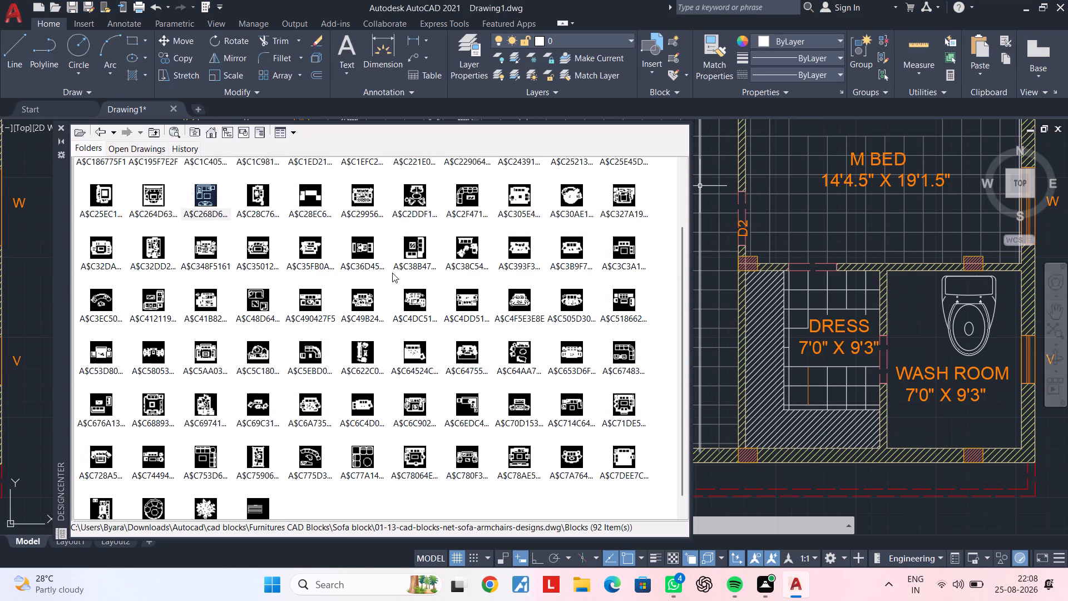
scroll(392, 273, "down", 2)
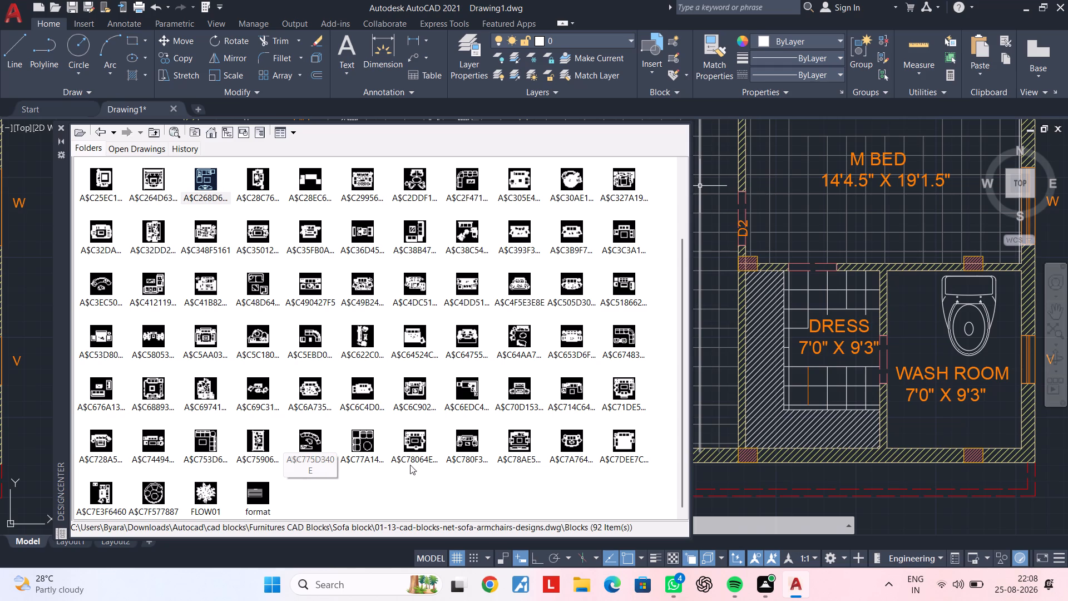
double_click(624, 284)
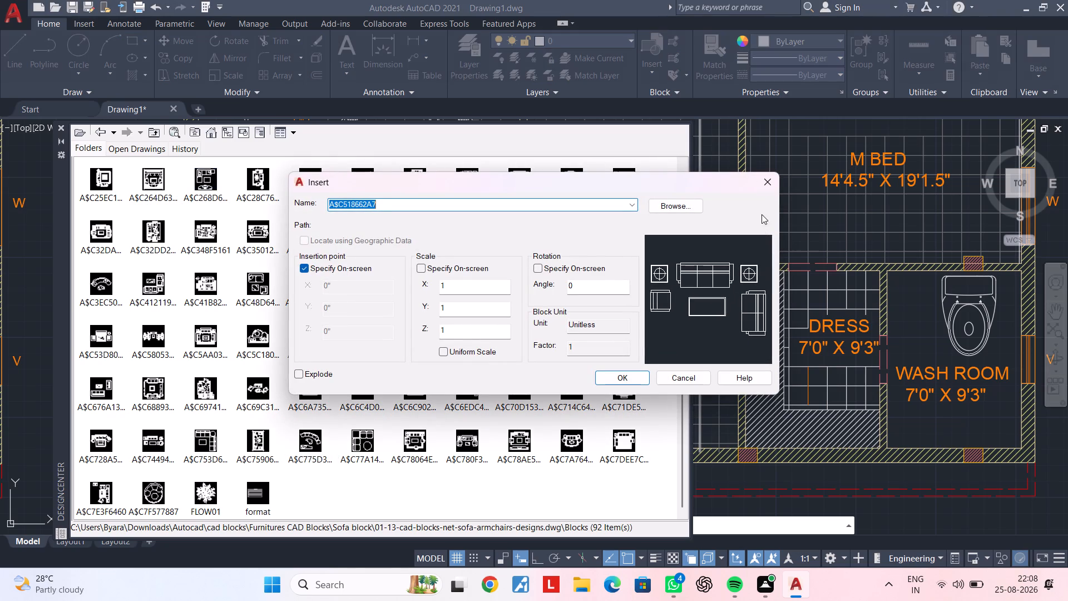
left_click(772, 180)
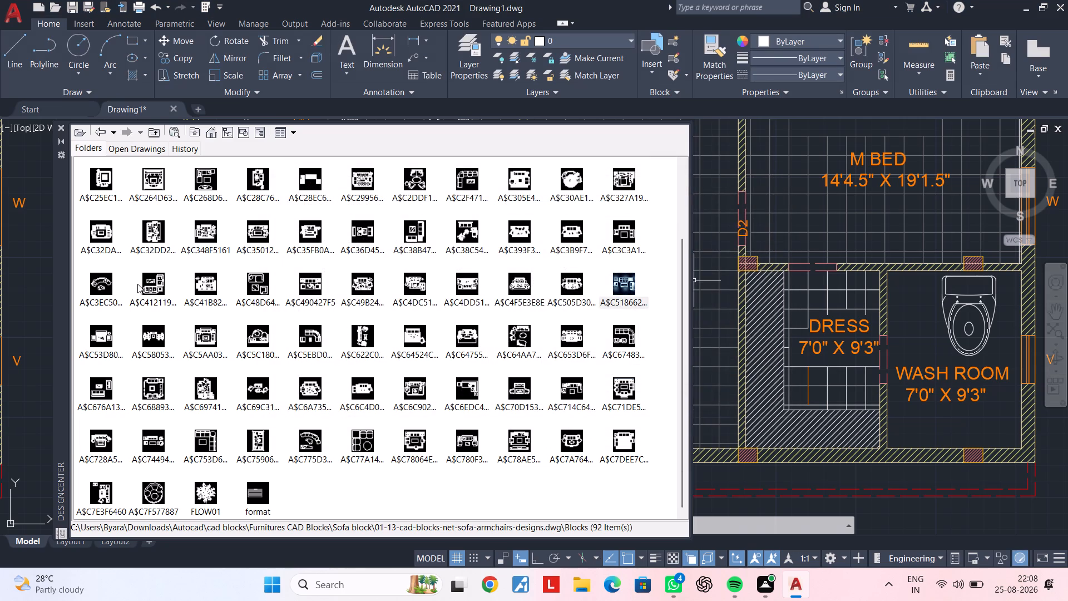
double_click(149, 283)
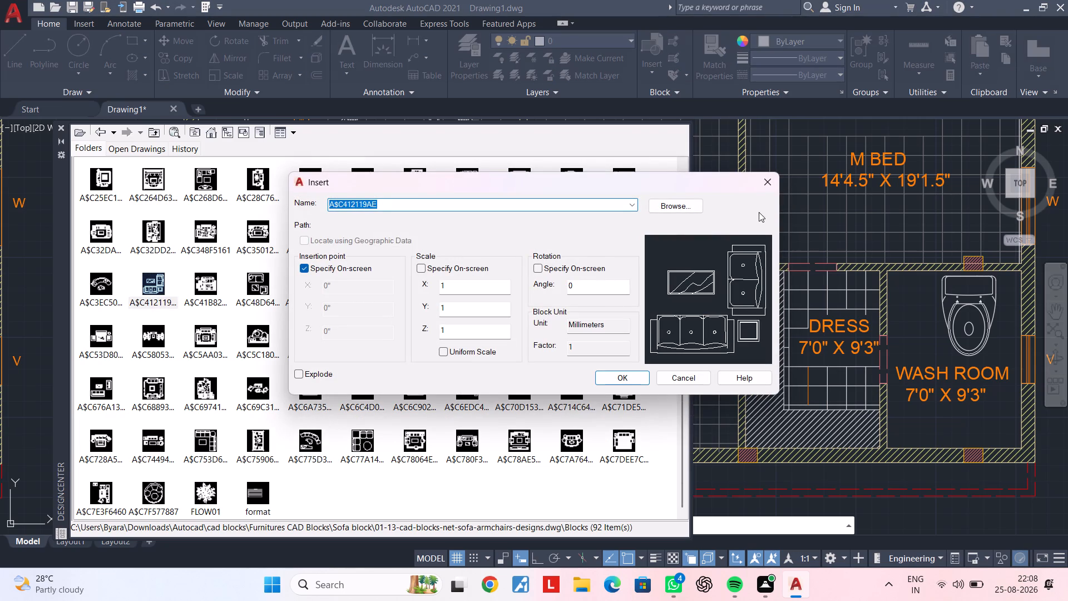
left_click(764, 187)
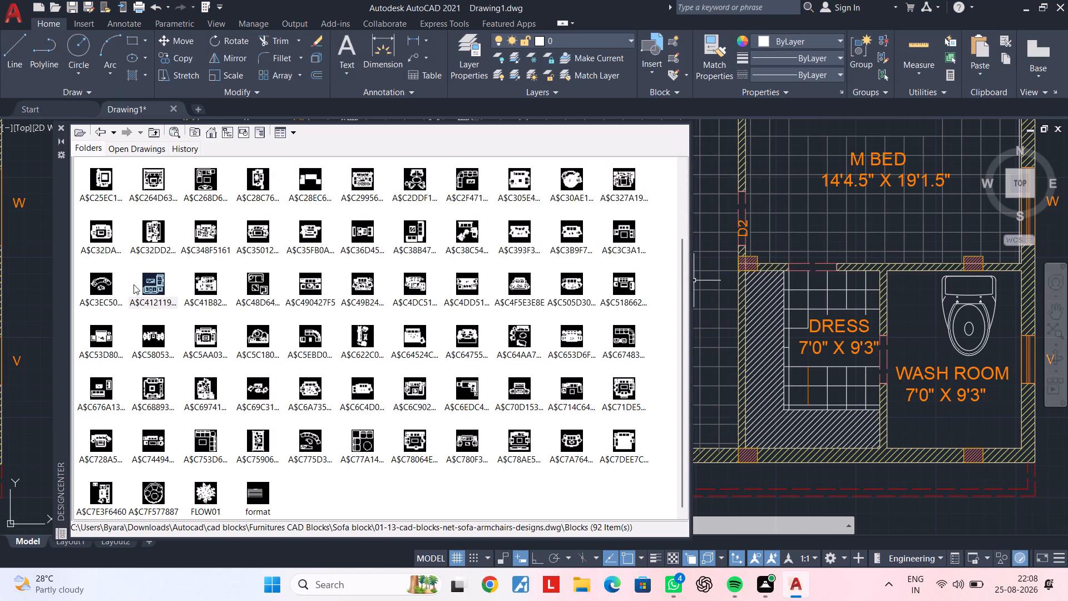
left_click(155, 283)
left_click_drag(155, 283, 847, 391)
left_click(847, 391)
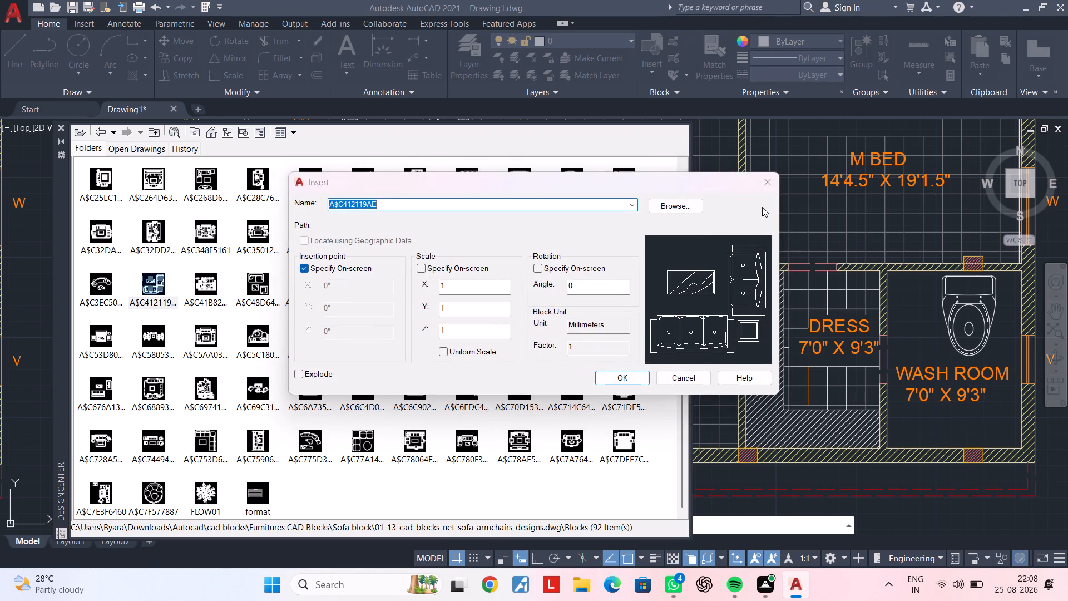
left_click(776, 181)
Place the sofa and armchair block A$C48D64 from DesignCenter in the empty area beside the copied plan.
scroll(536, 280, "down", 4)
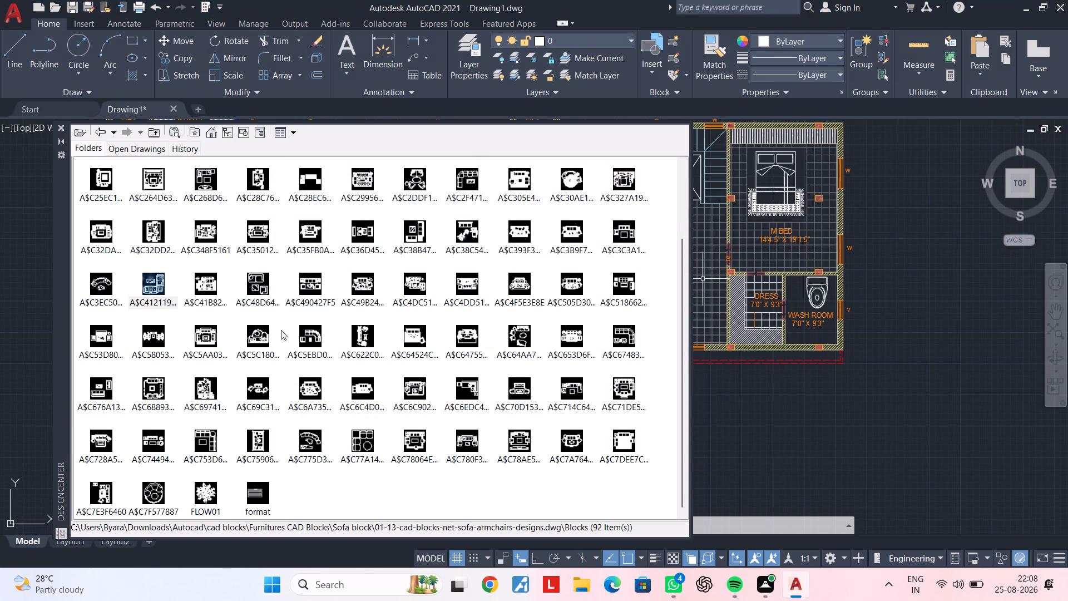
left_click(149, 280)
left_click_drag(261, 282, 923, 288)
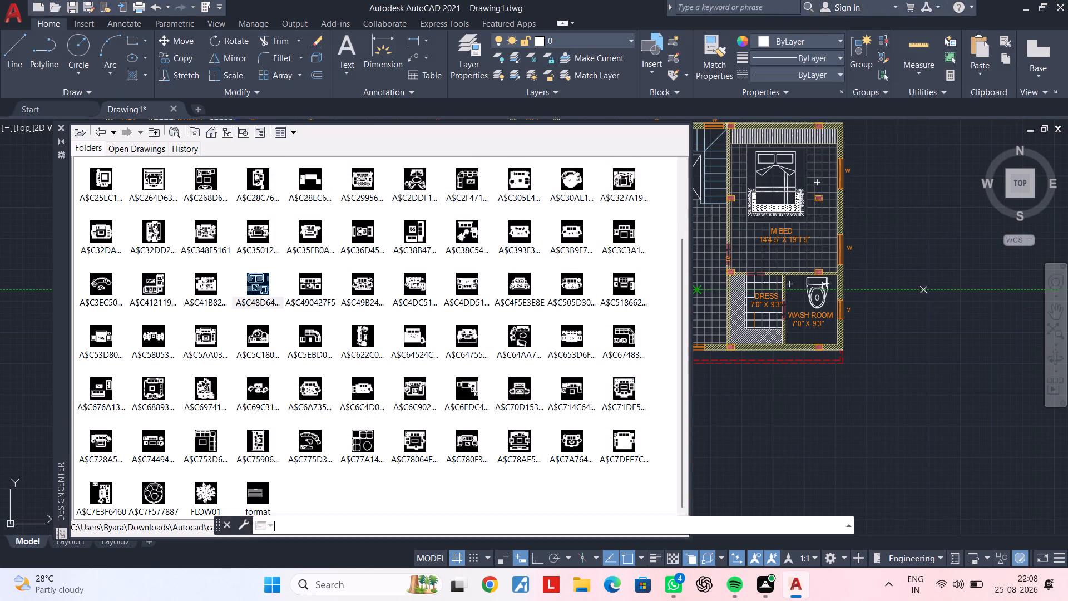
left_click(923, 288)
left_click(916, 327)
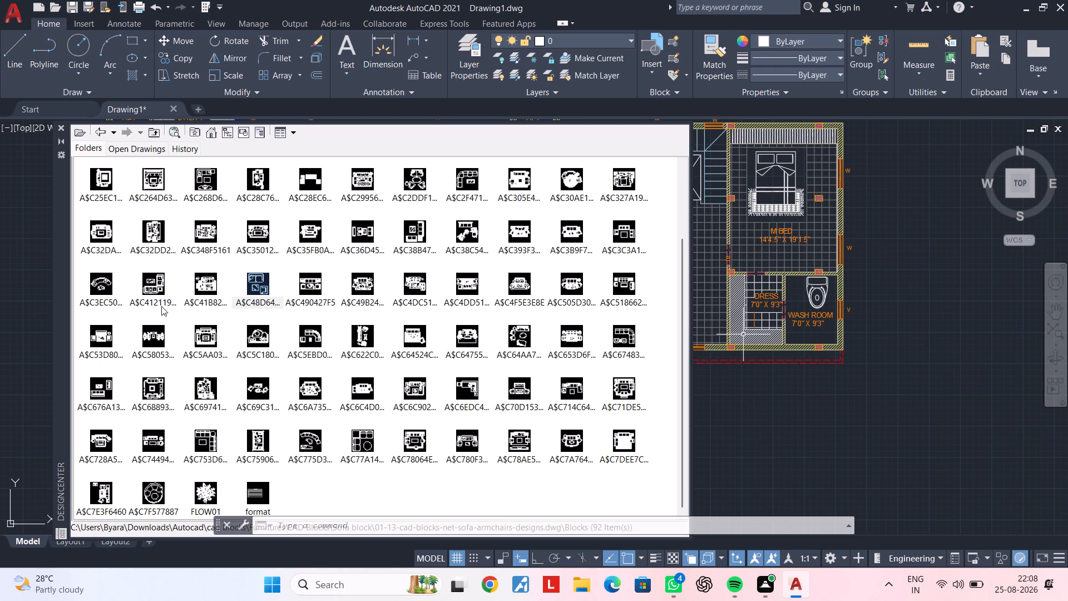
Place sofa set block A$C412119AE in the empty area beside the copied plan and close DesignCenter.
double_click(154, 289)
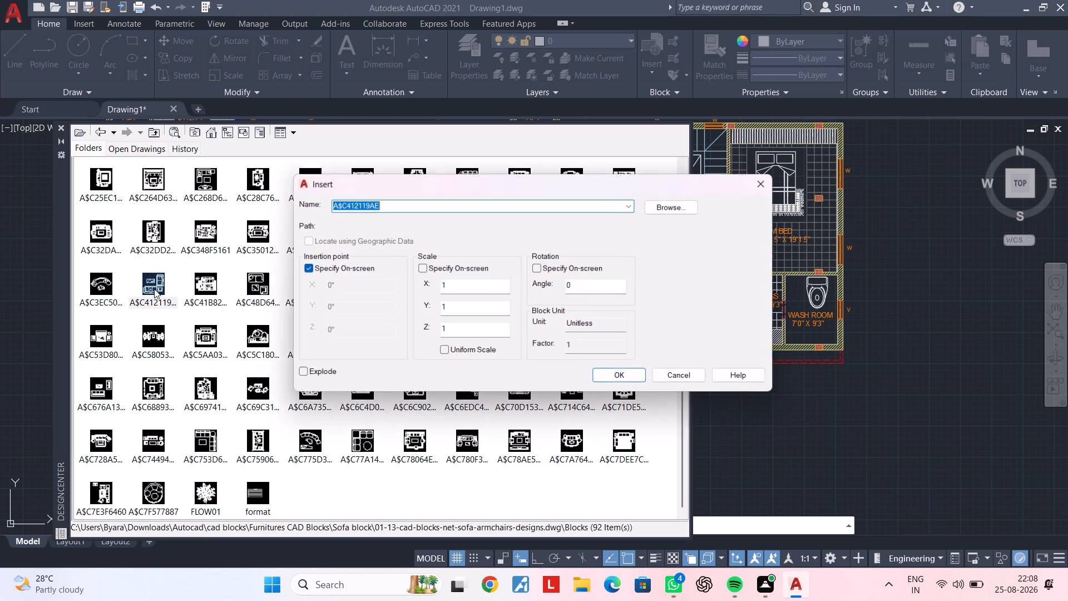
left_click(767, 186)
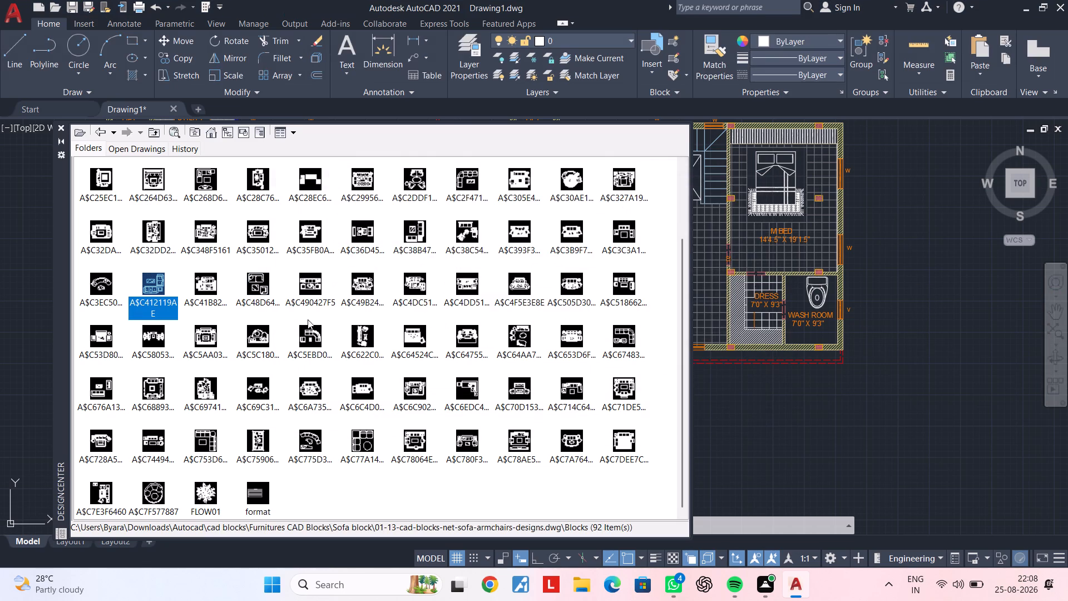
left_click(147, 284)
left_click_drag(167, 283, 948, 292)
left_click(948, 292)
key("Escape")
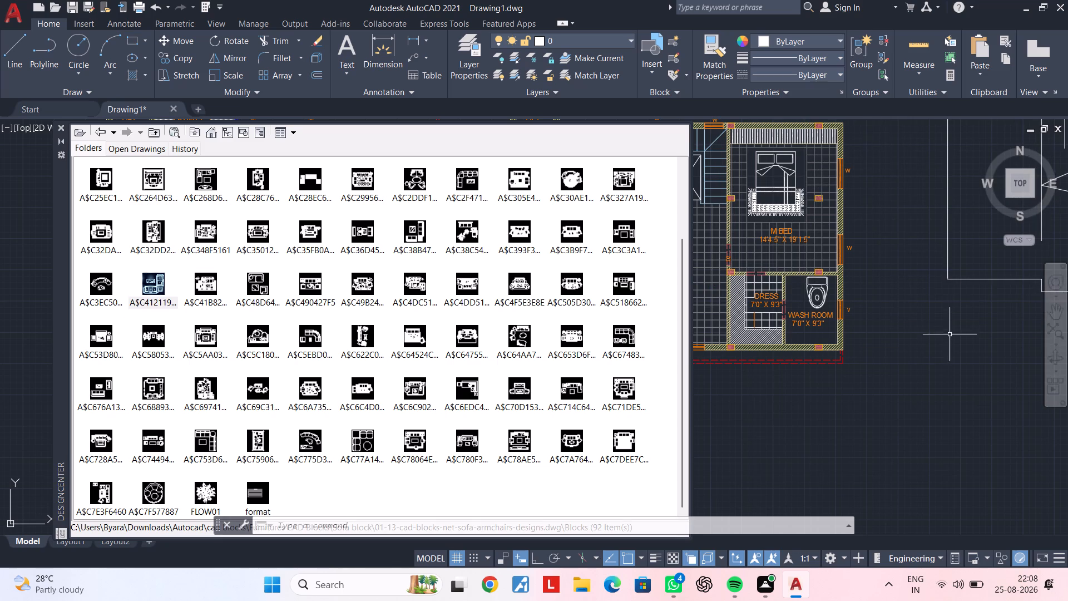
middle_click_drag(938, 345, 904, 366)
key("Escape")
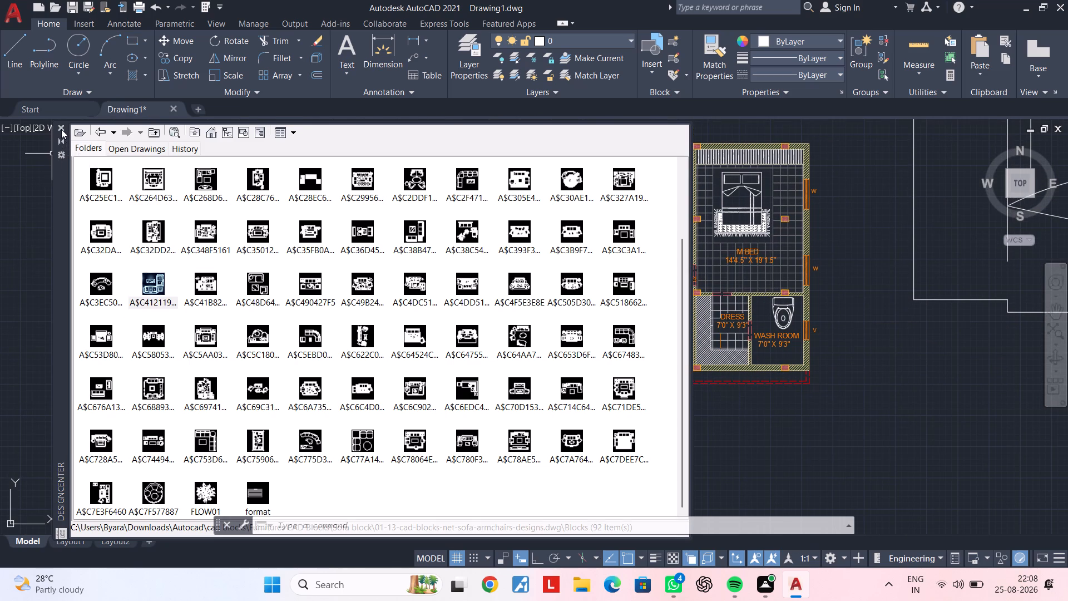
left_click(61, 129)
Scale the A$C412119AE sofa set down about a point on it to roughly the size of the plan's furniture.
scroll(117, 199, "down", 3)
middle_click_drag(508, 323, 424, 349)
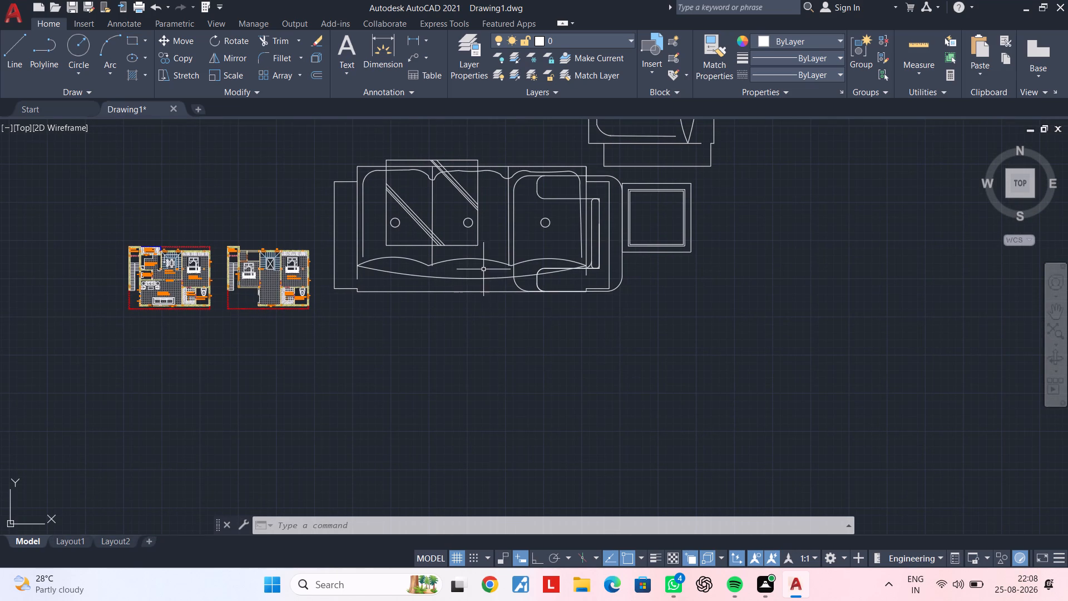
left_click(483, 269)
left_click(459, 254)
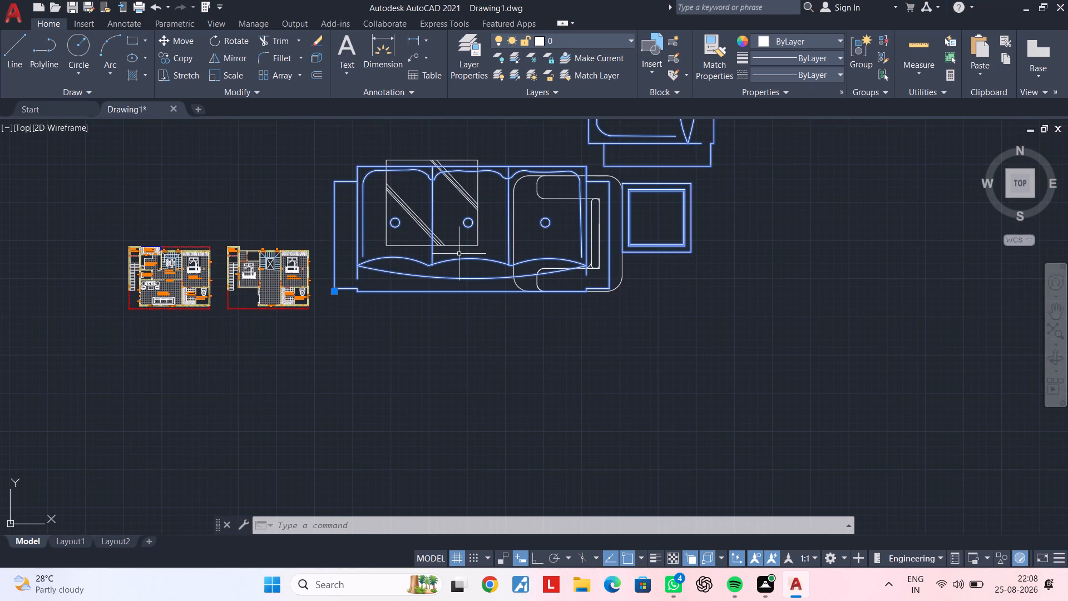
type("SC")
key("space")
left_click(459, 253)
left_click(453, 264)
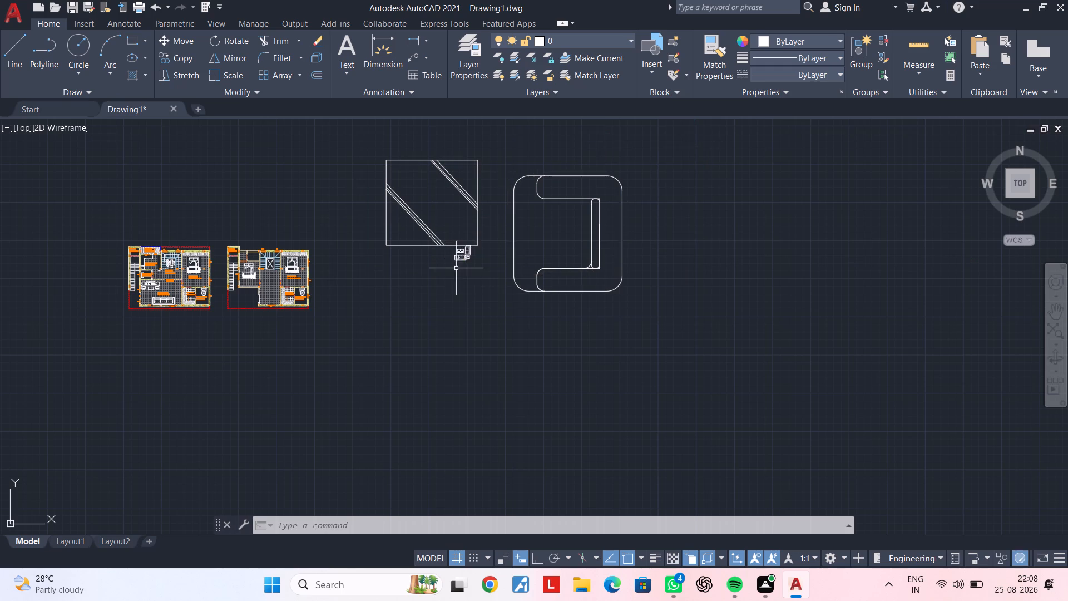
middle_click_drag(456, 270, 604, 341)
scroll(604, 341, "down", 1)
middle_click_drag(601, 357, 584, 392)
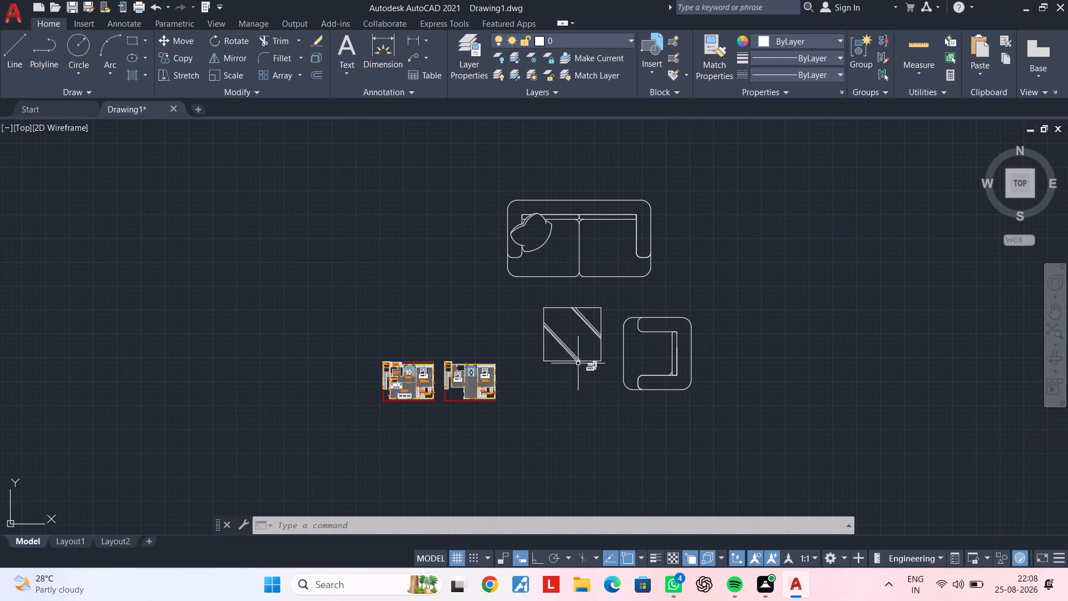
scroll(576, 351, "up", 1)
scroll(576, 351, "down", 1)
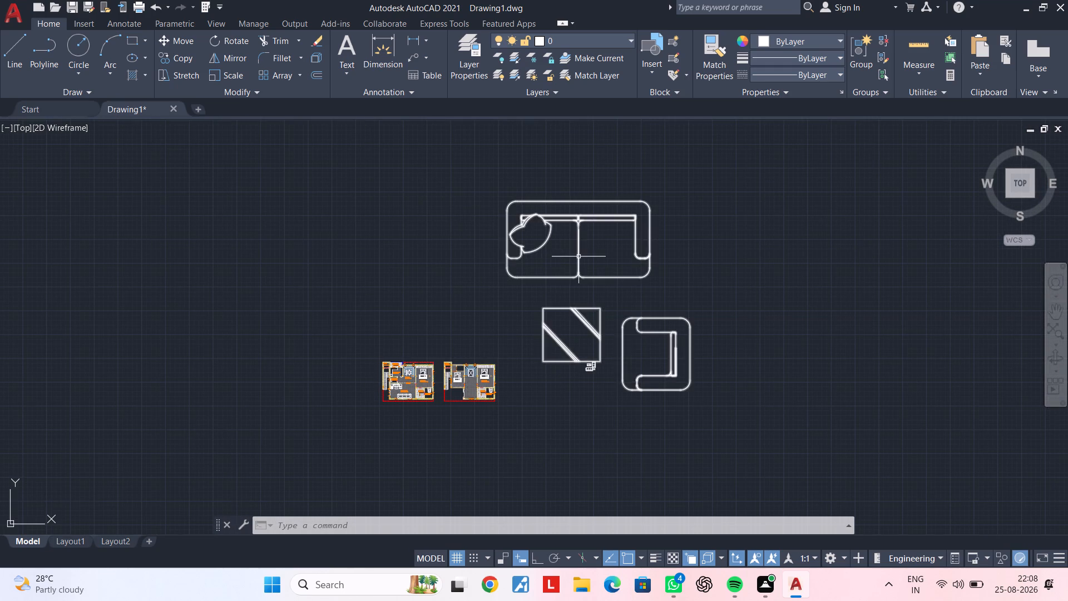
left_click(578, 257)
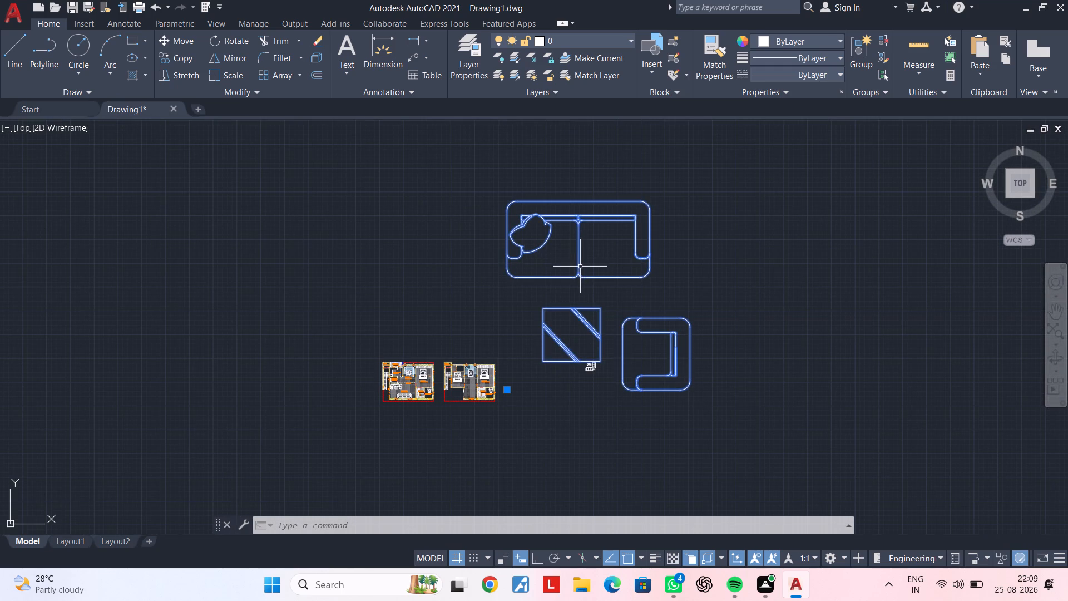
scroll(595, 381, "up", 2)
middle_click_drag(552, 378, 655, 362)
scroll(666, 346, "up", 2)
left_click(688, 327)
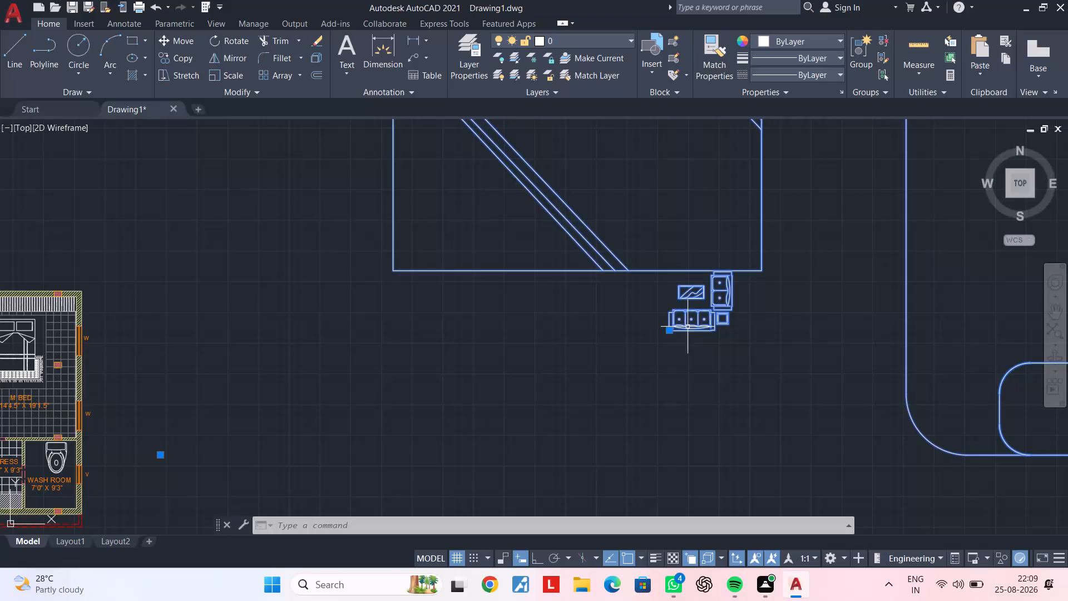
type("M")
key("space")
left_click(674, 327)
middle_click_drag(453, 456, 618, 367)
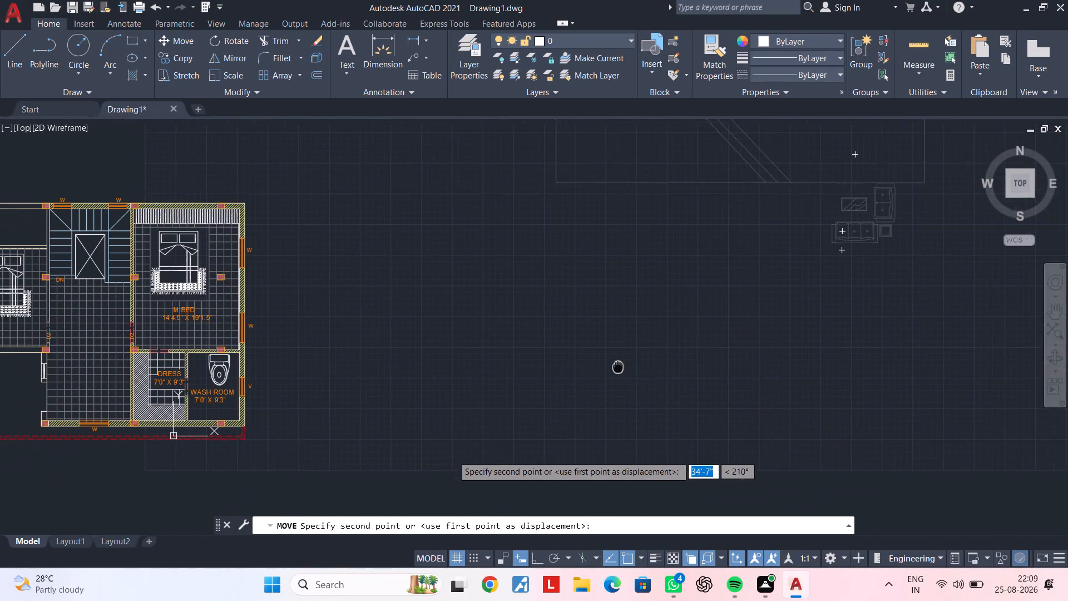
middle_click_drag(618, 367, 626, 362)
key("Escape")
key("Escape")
Move the scaled sofa set into the copied plan's open room below the staircase, against the bottom window wall.
left_click(857, 232)
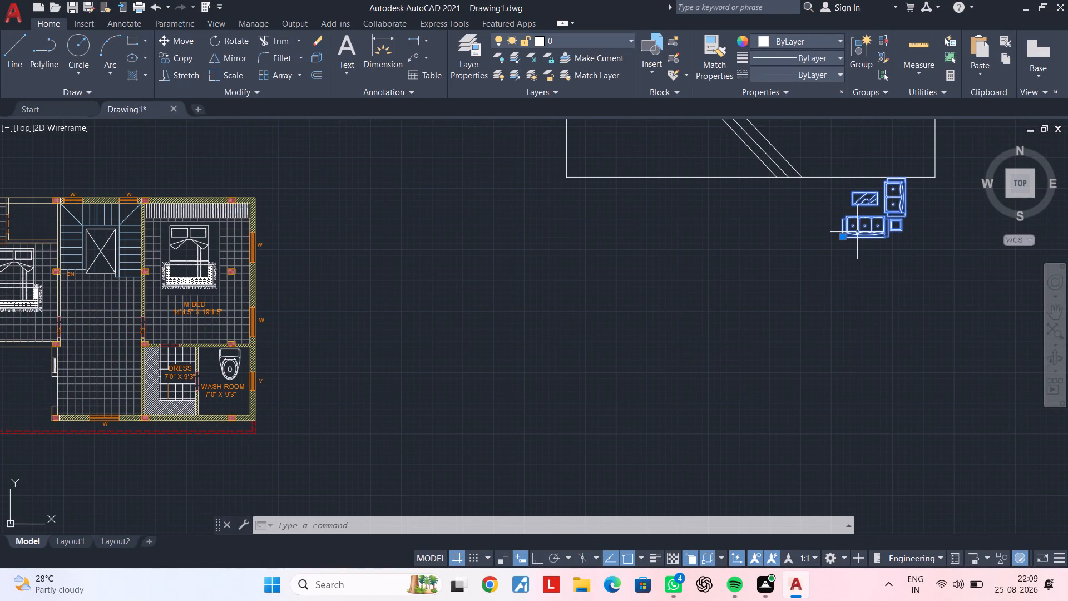
type("M")
key("space")
left_click(857, 233)
middle_click_drag(457, 435, 794, 372)
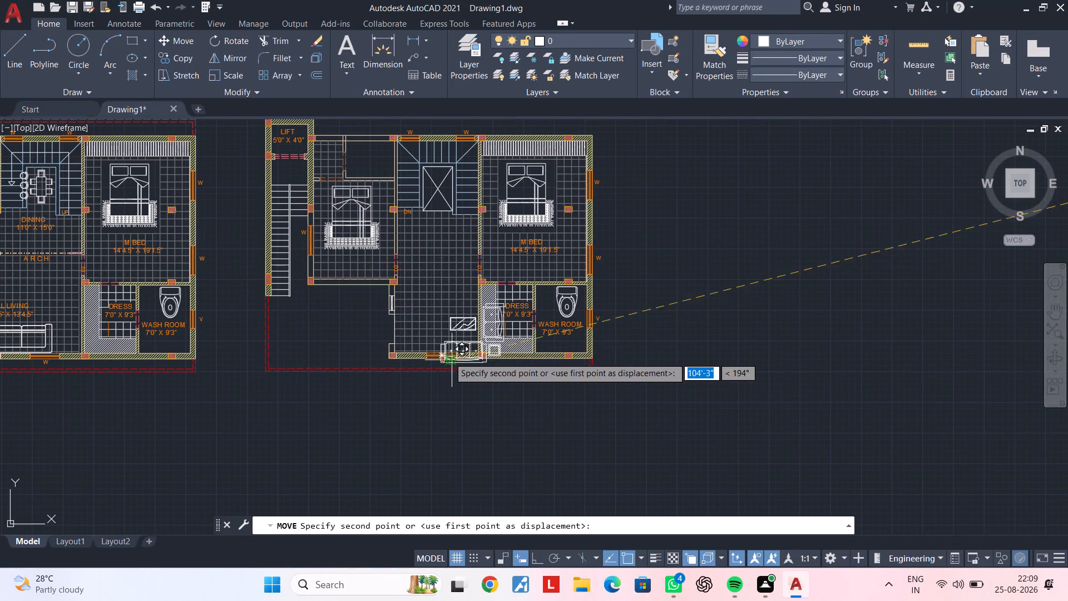
scroll(427, 342, "up", 2)
middle_click_drag(436, 350, 540, 342)
scroll(530, 350, "up", 2)
middle_click_drag(535, 349, 521, 381)
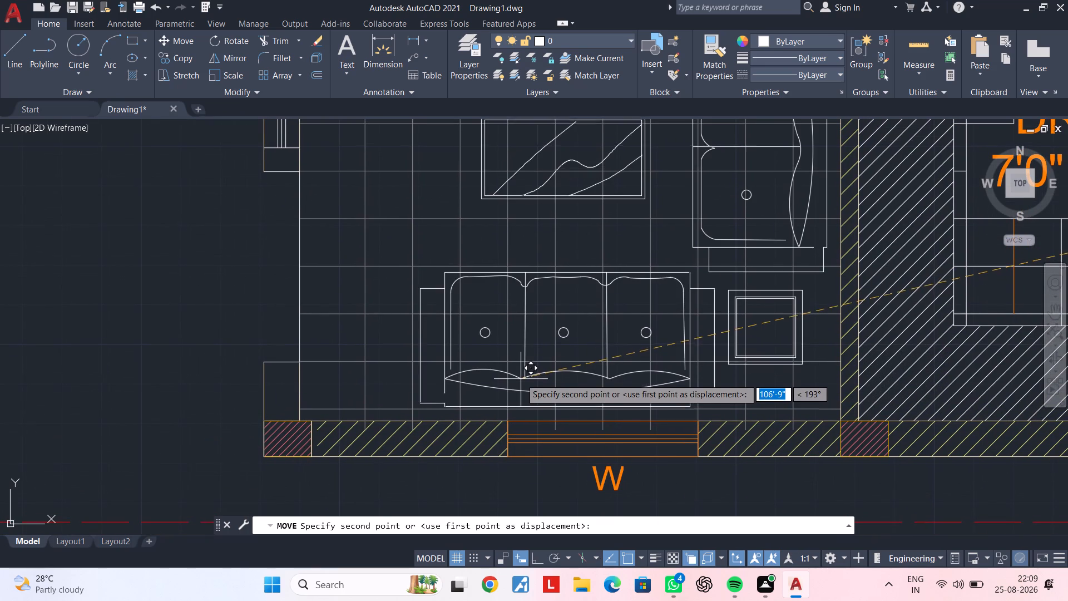
left_click(525, 377)
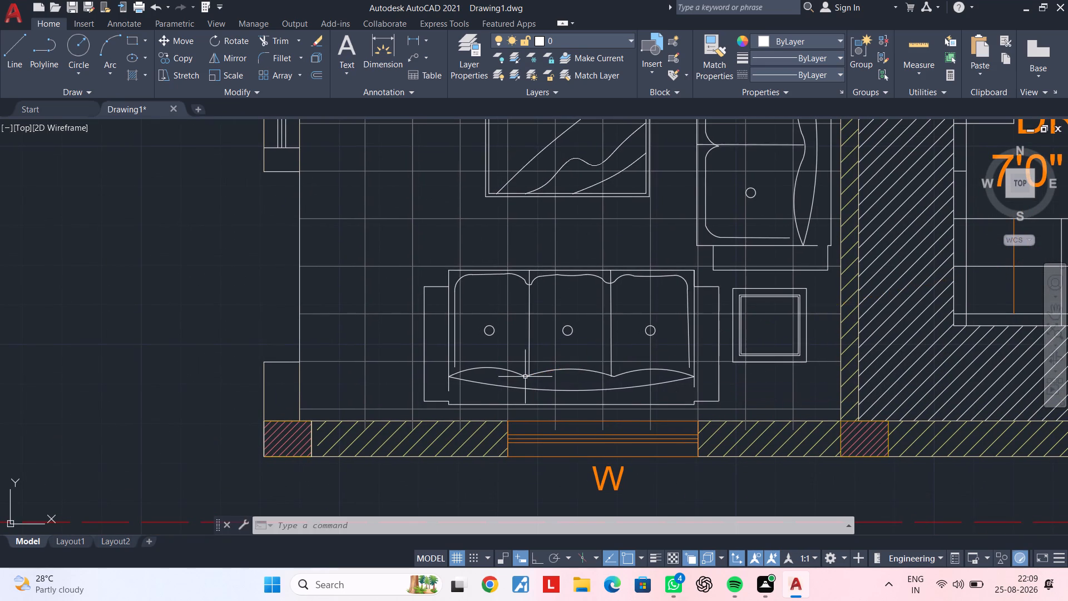
scroll(525, 376, "down", 2)
middle_click_drag(523, 388, 514, 416)
key("Escape")
key("Escape")
key("Escape")
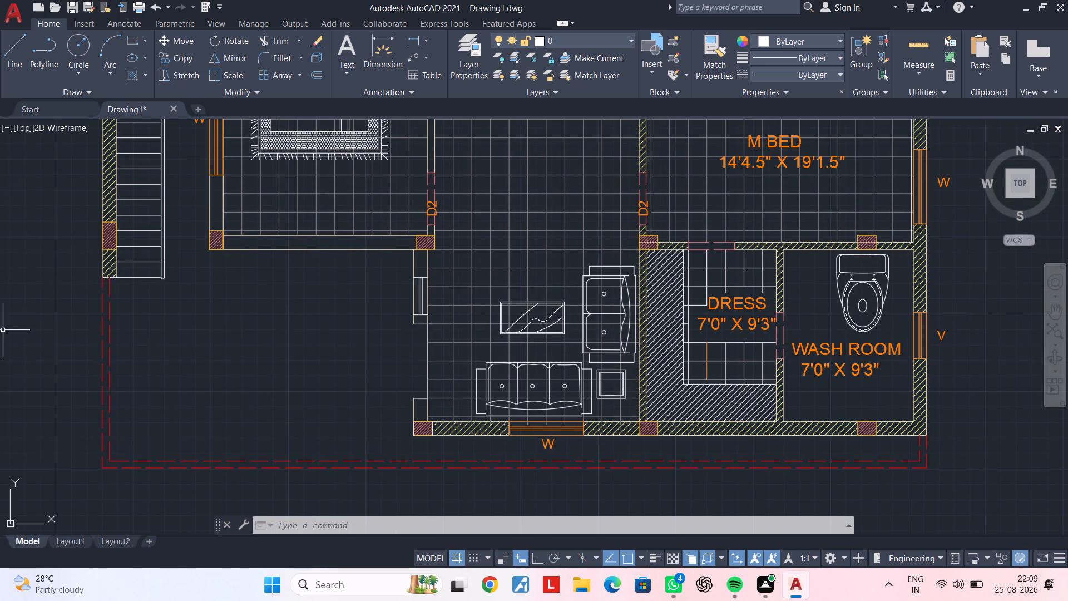
Copy the HALL LIVING label from the original plan into the copied plan's open room, just above the sofa set.
middle_click_drag(526, 292, 640, 364)
key("Escape")
key("Escape")
middle_click_drag(647, 356, 435, 352)
scroll(488, 356, "down", 1)
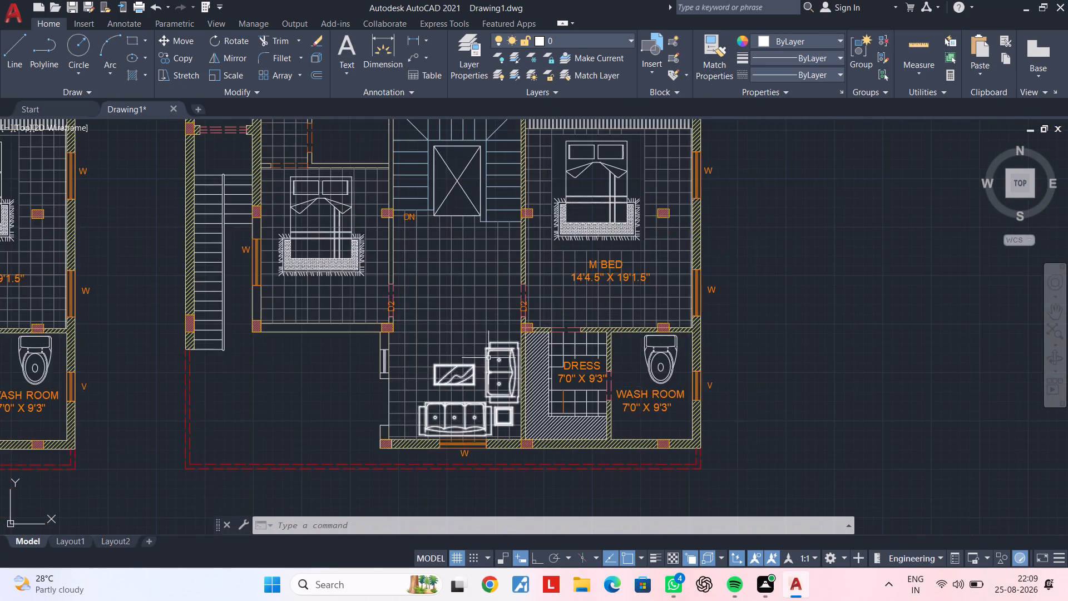
middle_click_drag(486, 365, 584, 363)
key("Escape")
middle_click_drag(511, 366, 637, 358)
key("Escape")
middle_click_drag(511, 364, 634, 365)
middle_click_drag(444, 374, 500, 371)
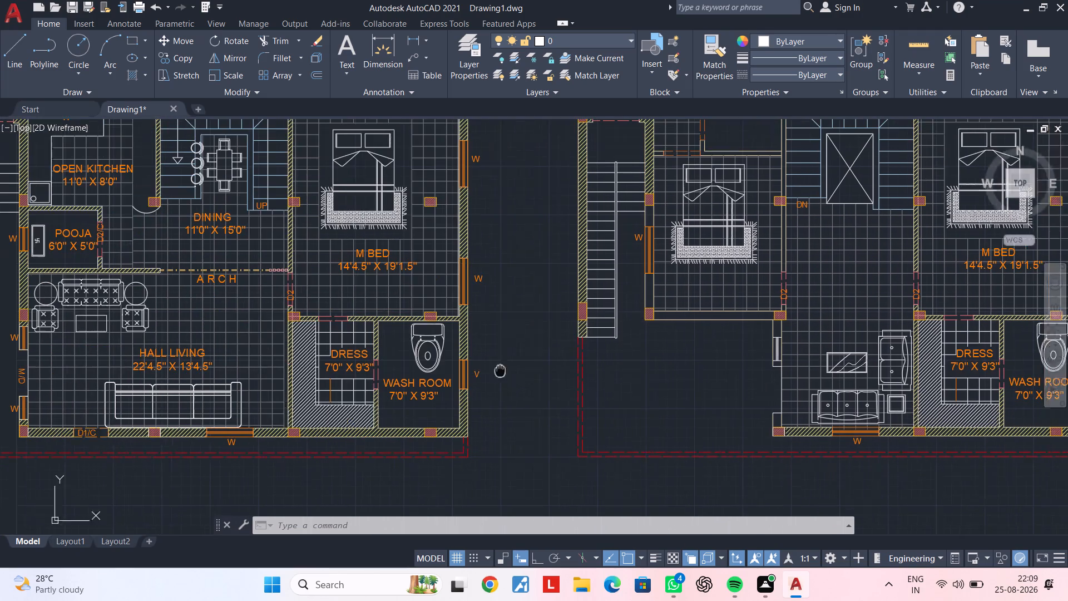
middle_click_drag(500, 371, 567, 371)
scroll(256, 368, "up", 1)
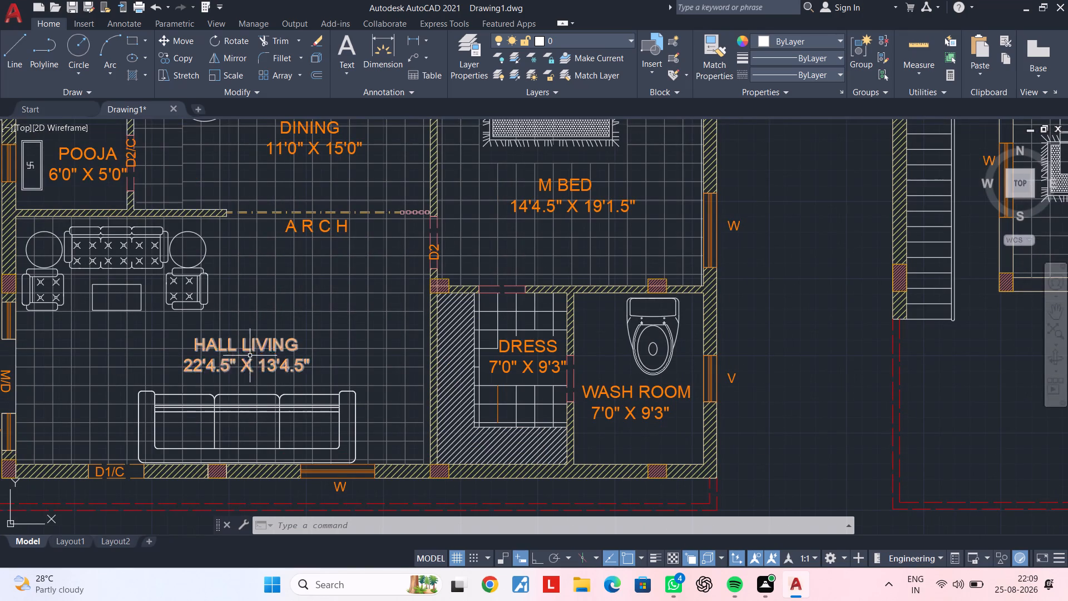
left_click(245, 345)
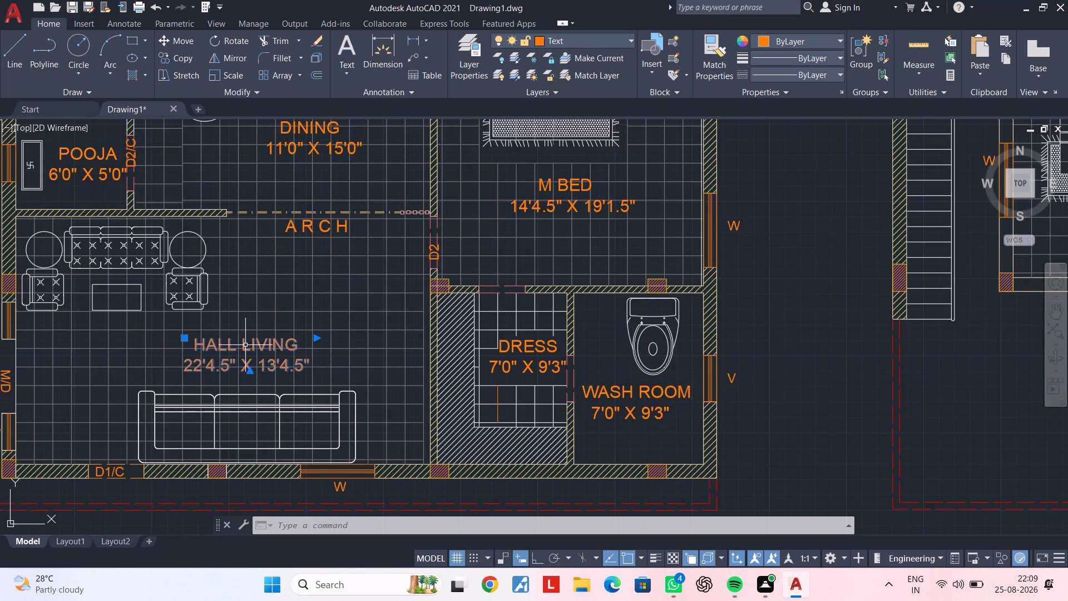
key("c")
key("o")
key("space")
left_click(239, 357)
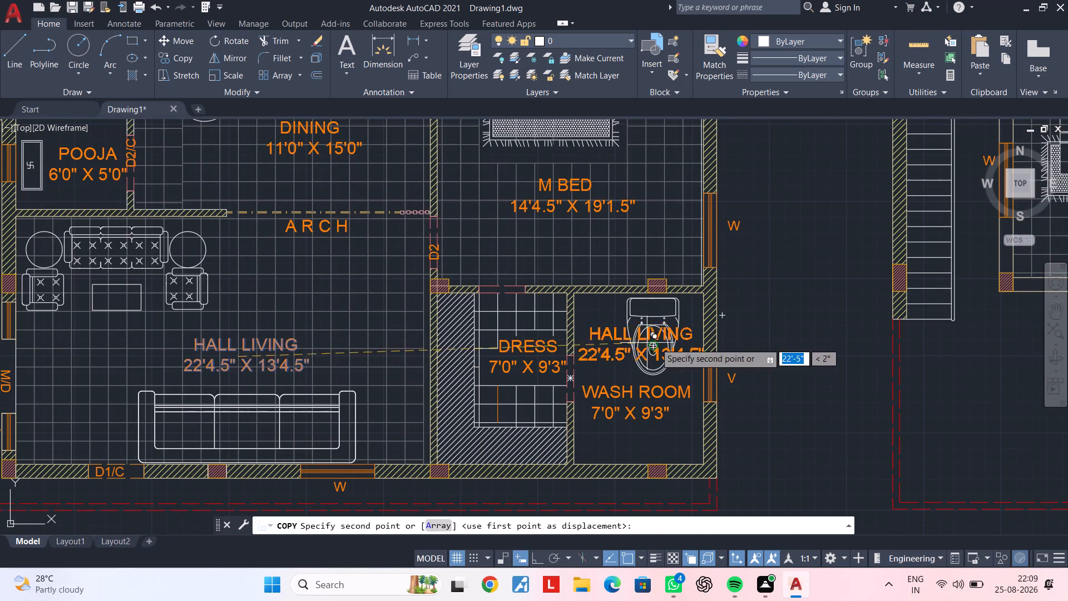
middle_click_drag(666, 343, 63, 398)
scroll(525, 392, "down", 1)
middle_click_drag(521, 393, 284, 396)
scroll(414, 350, "up", 2)
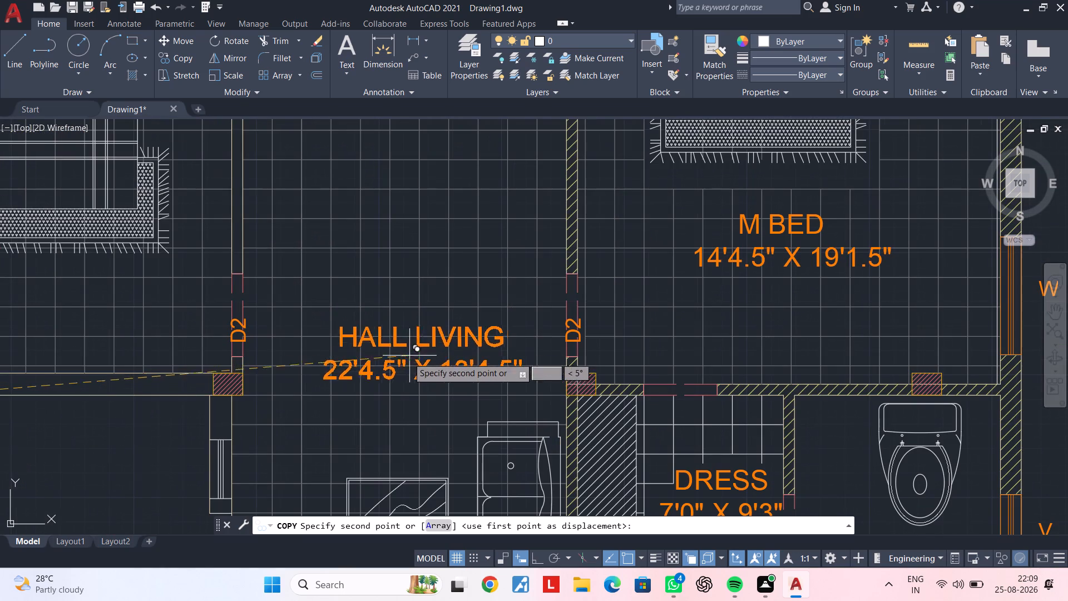
middle_click_drag(395, 365, 457, 356)
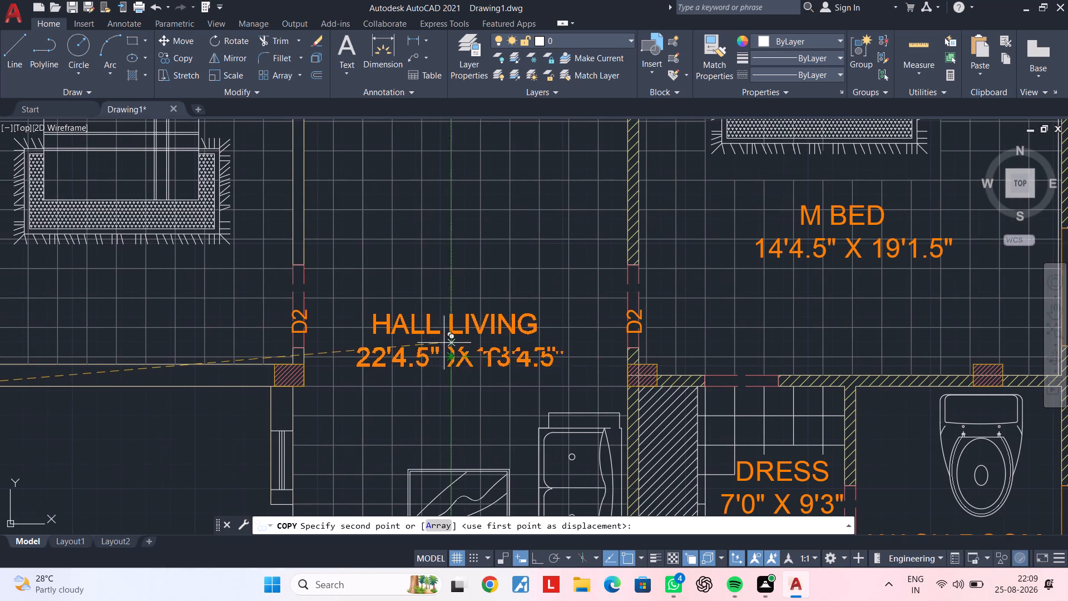
left_click(454, 338)
key("Escape")
key("Escape")
Replace the copied label's text with FAMILY LOUNGE and widen its text frame to about 8' so the name fits one line.
double_click(517, 323)
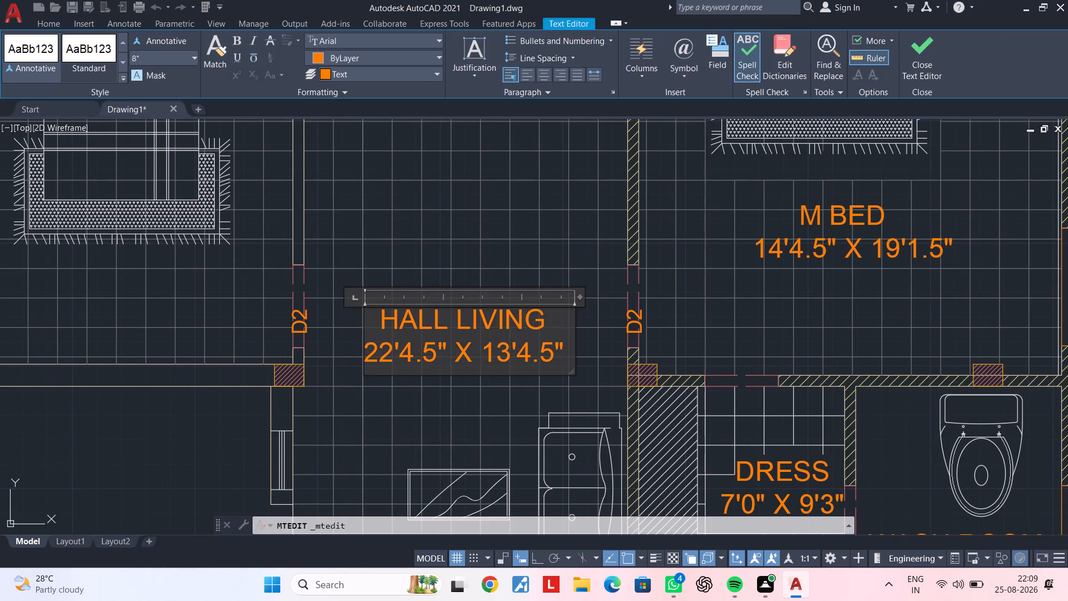
left_click(564, 322)
left_click(571, 346)
key("BackSpace")
key("BackSpace")
key("BackSpace")
key("BackSpace")
key("BackSpace")
key("BackSpace")
key("BackSpace")
key("BackSpace")
key("BackSpace")
key("BackSpace")
key("BackSpace")
key("BackSpace")
key("BackSpace")
key("BackSpace")
key("BackSpace")
key("BackSpace")
key("BackSpace")
key("BackSpace")
key("BackSpace")
key("BackSpace")
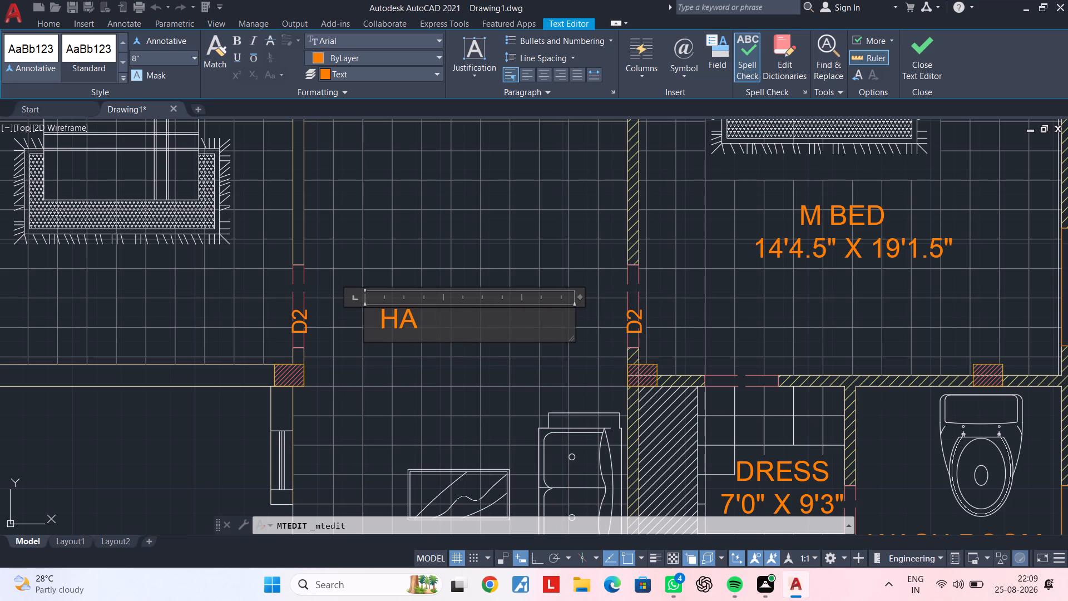
key("BackSpace")
key("BackSpace")
key("BackSpace")
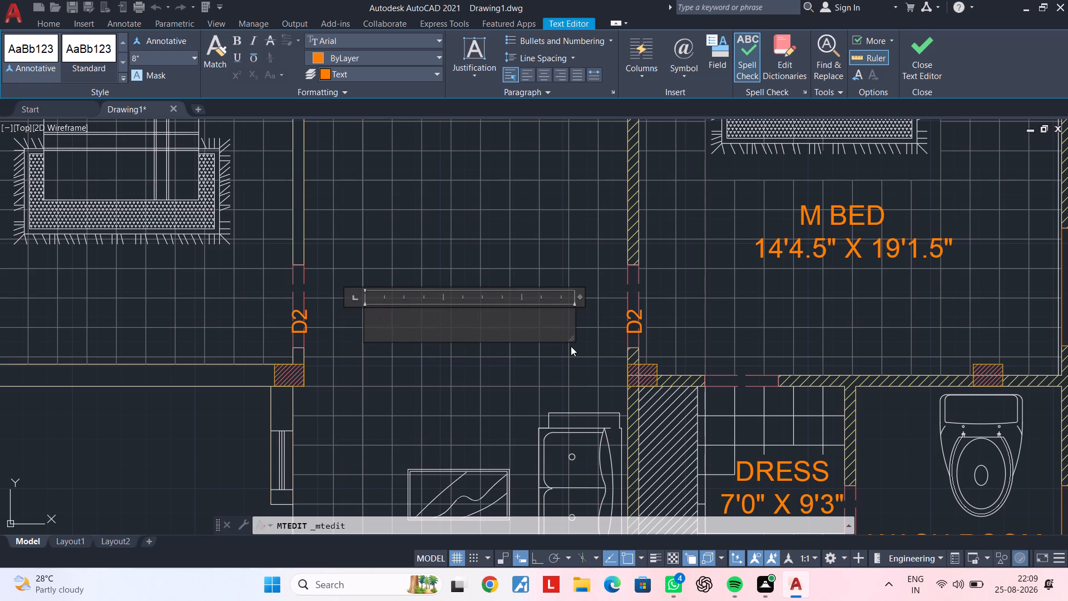
type("FAMILY")
key("space")
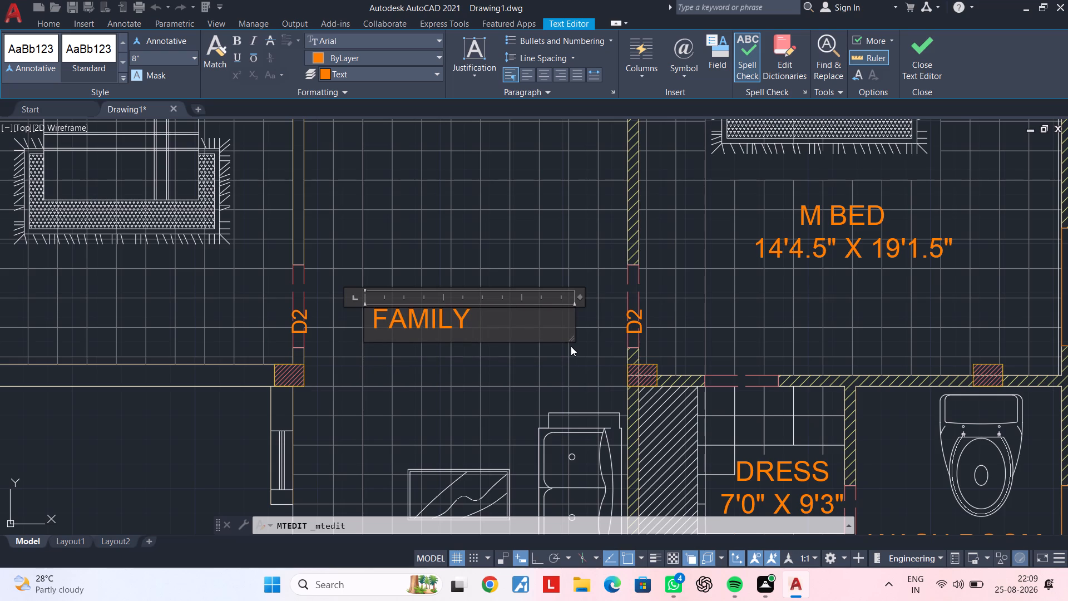
type("LOU")
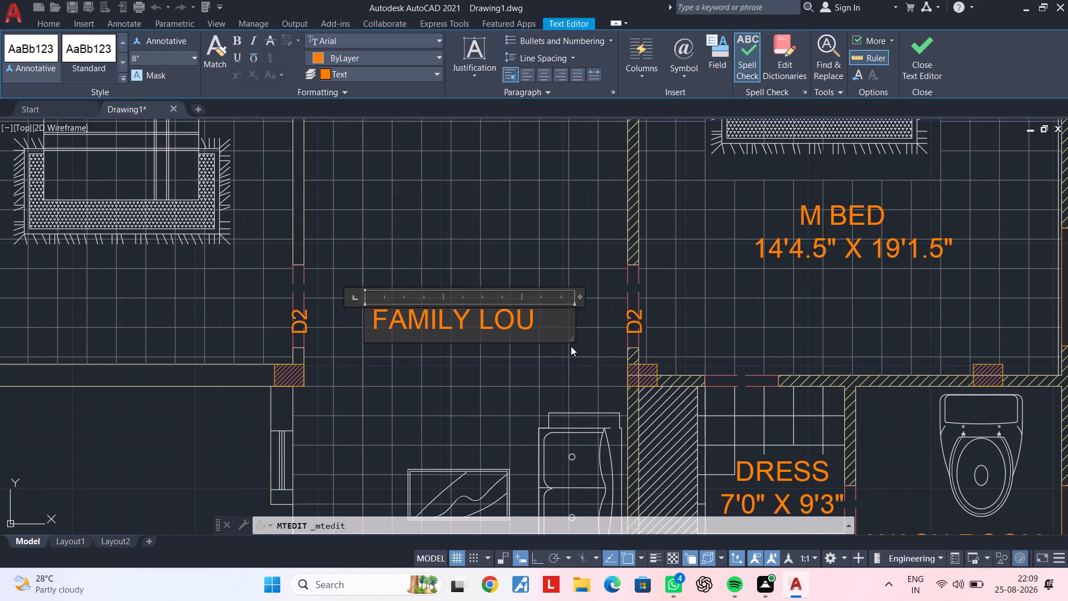
type("NGE")
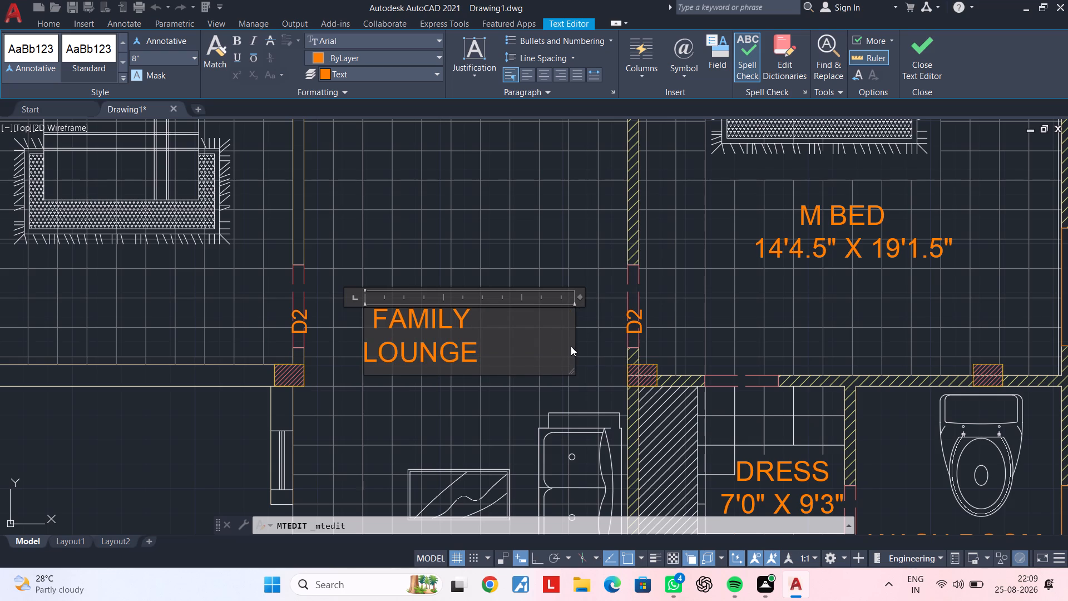
left_click_drag(580, 298, 604, 298)
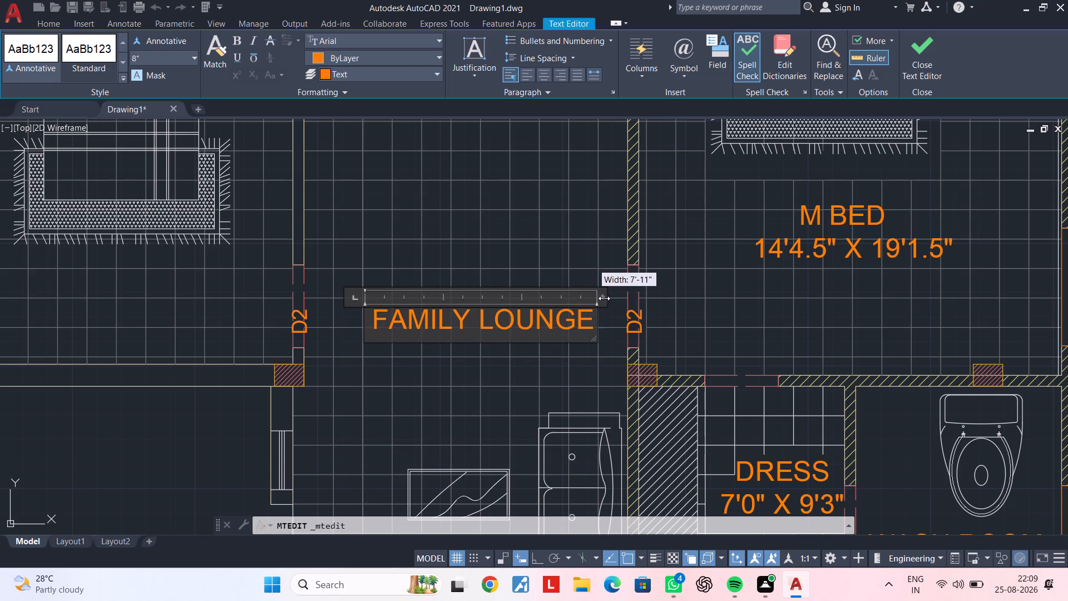
left_click_drag(604, 298, 605, 298)
Add a second line reading 11'0" X 19'9" to the FAMILY LOUNGE label, indented beneath the name, and finish editing.
key("Return")
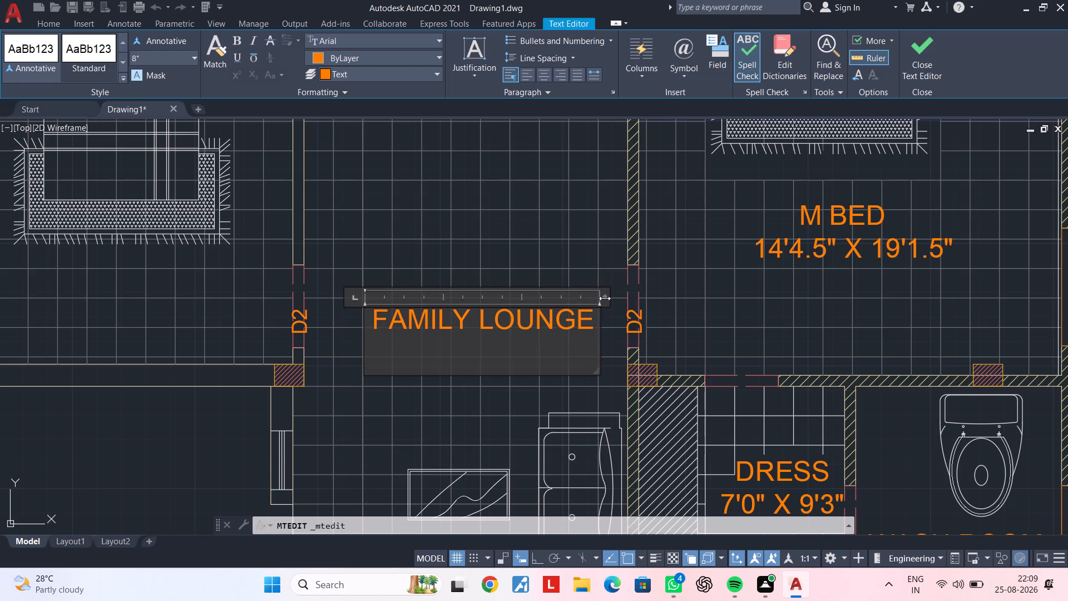
key("space")
key("space")
type("11'0\" X")
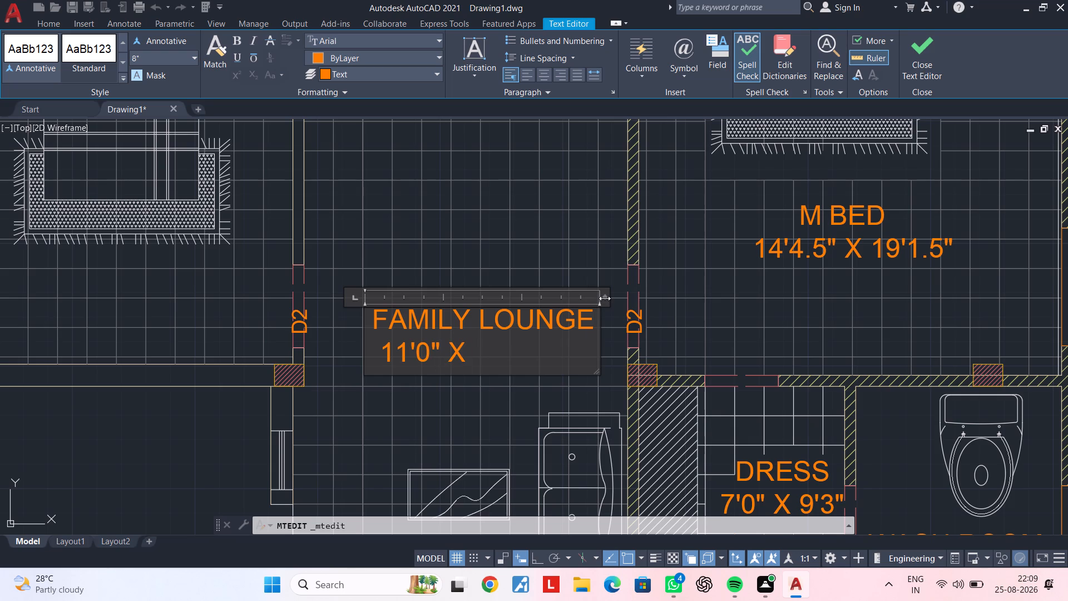
key("space")
type("19")
type("'9\"")
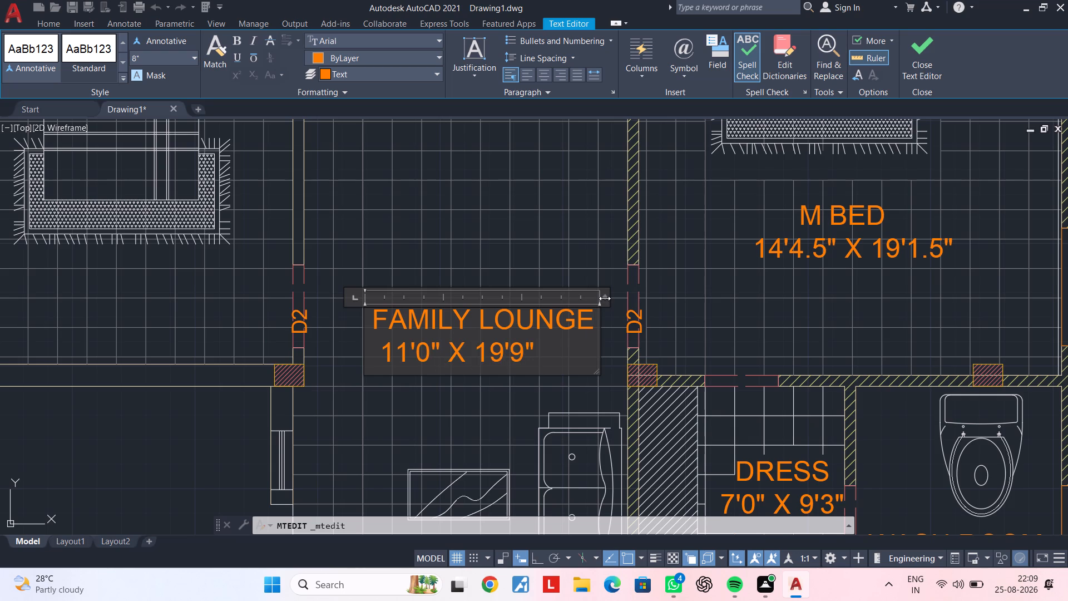
left_click(382, 358)
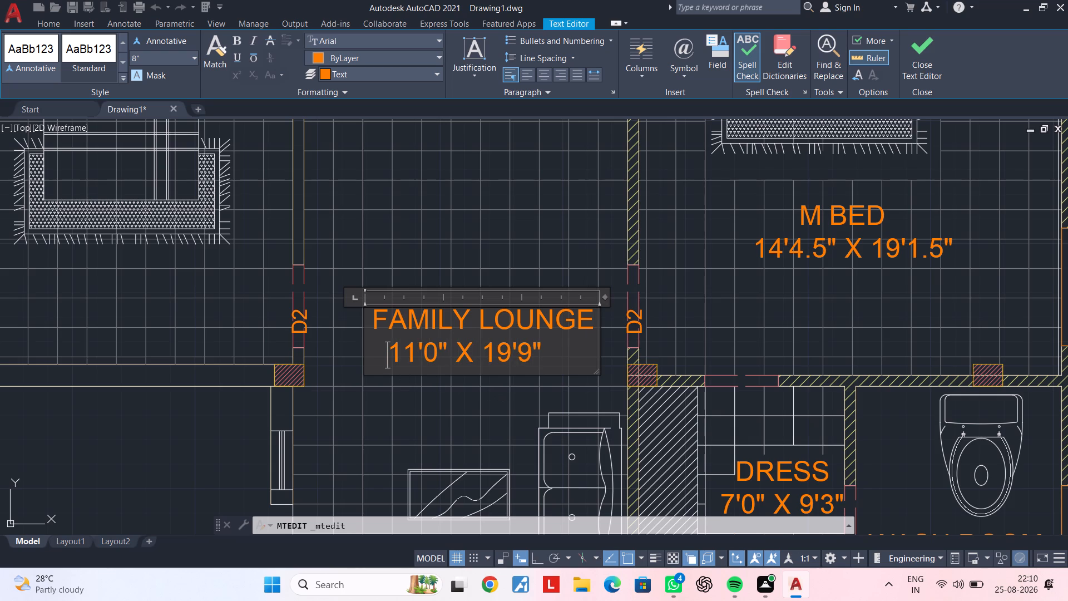
key("space")
left_click(426, 388)
key("Escape")
key("Escape")
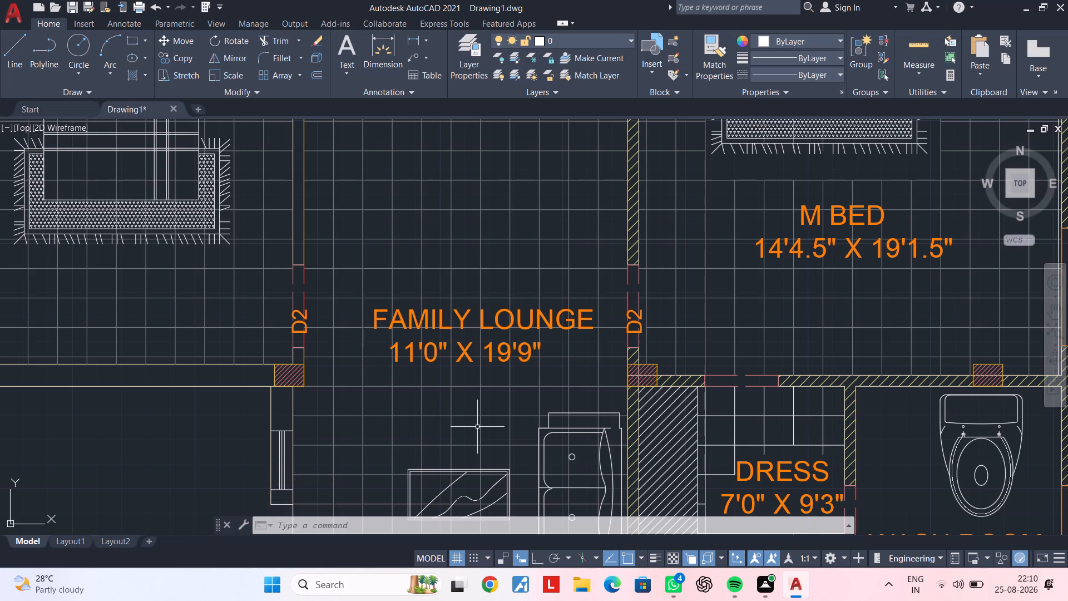
Copy the M BED label into the unlabelled bedroom across the family lounge, placing it just below the bed.
scroll(538, 350, "down", 1)
key("Escape")
middle_click_drag(529, 342, 530, 416)
key("Escape")
key("Escape")
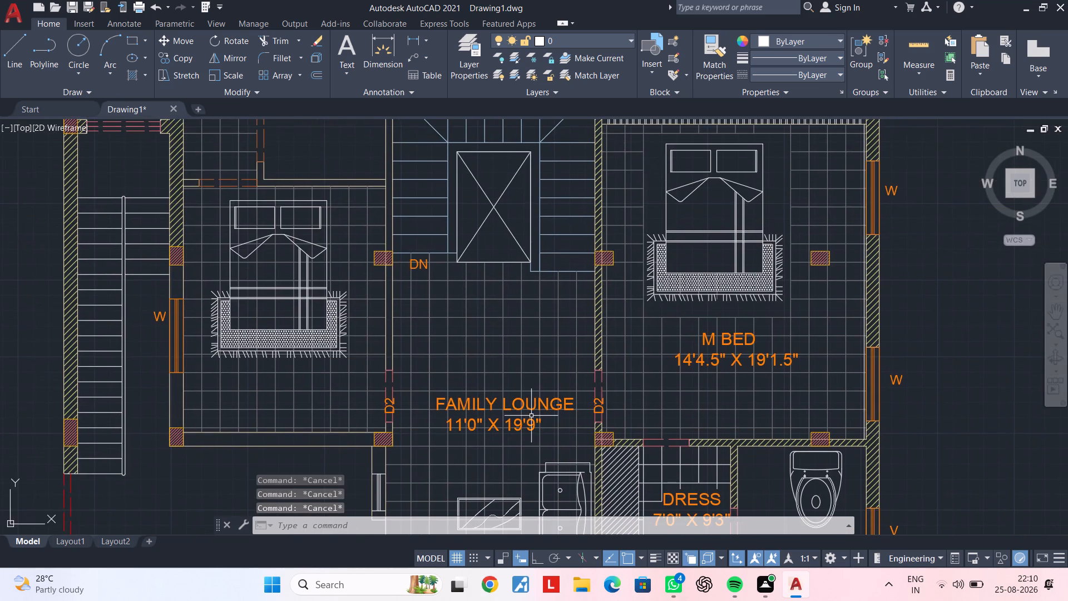
middle_click_drag(530, 415, 601, 416)
key("Escape")
key("Escape")
key("Escape")
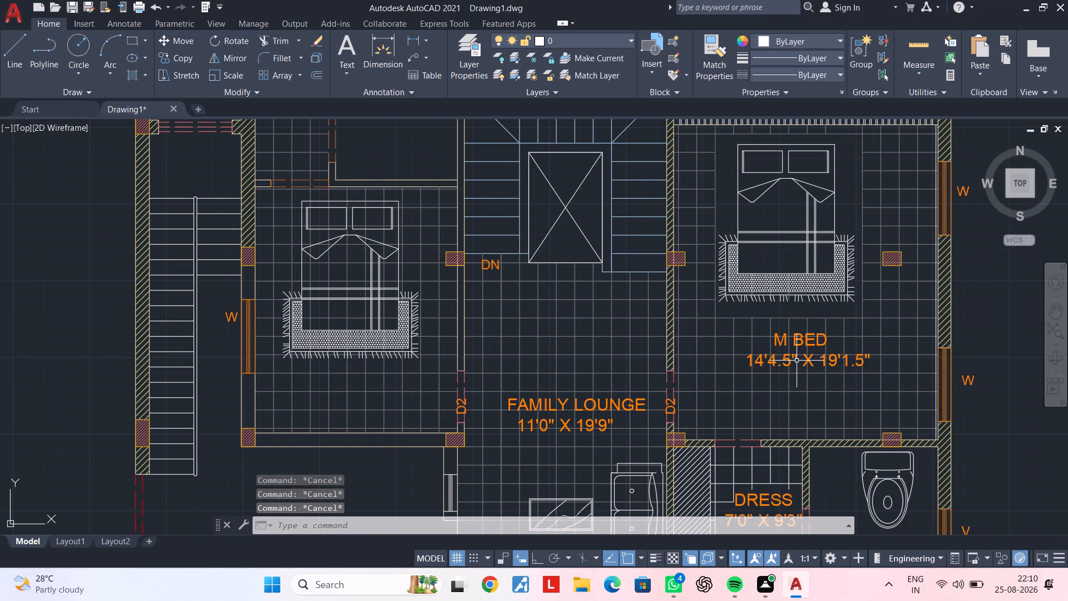
left_click(791, 361)
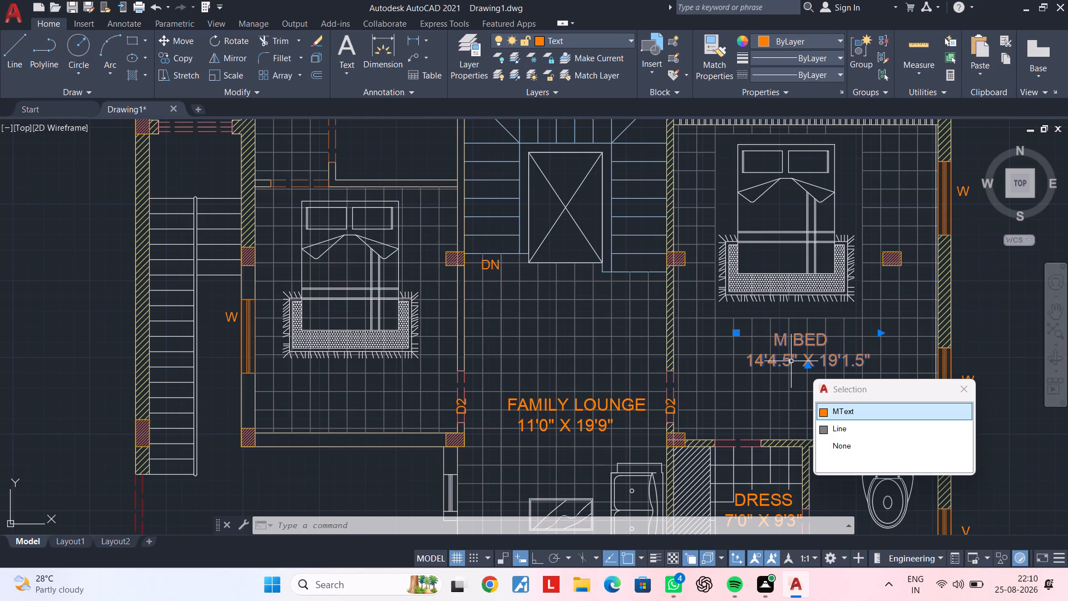
key("Escape")
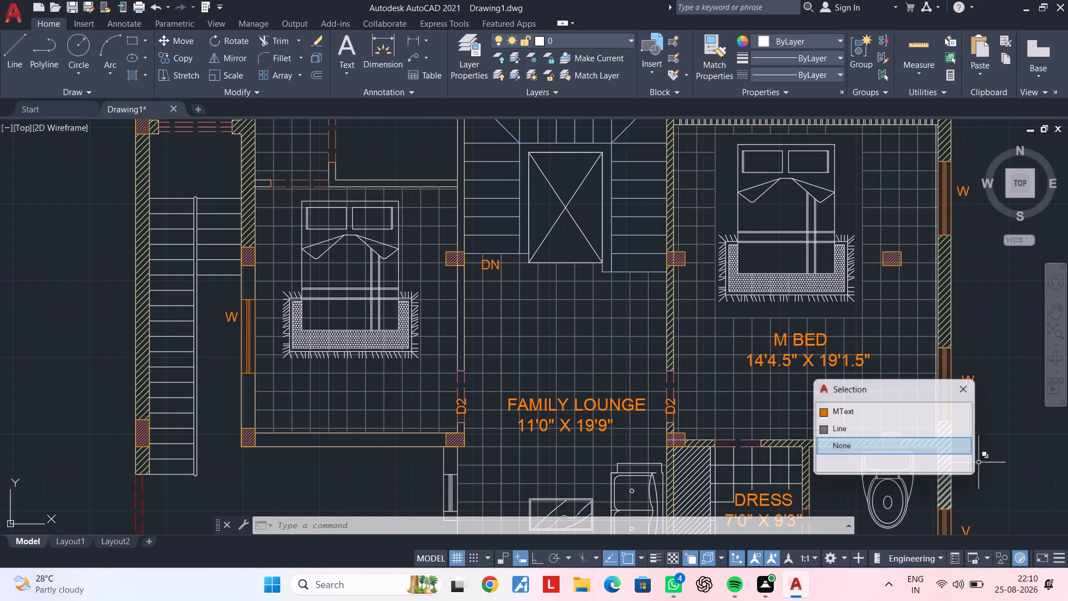
key("Escape")
left_click(838, 358)
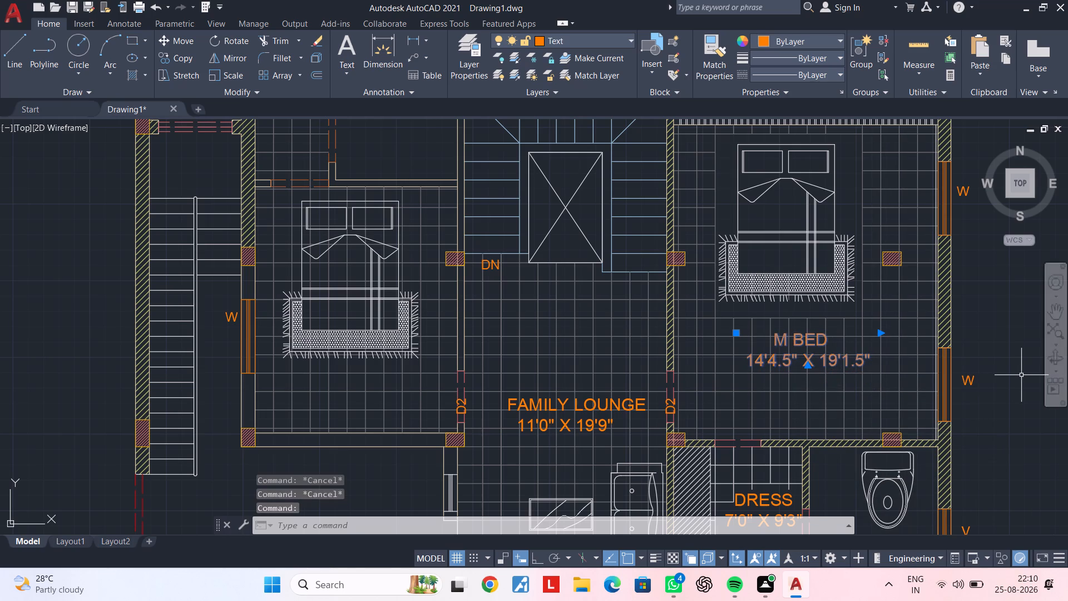
key("c")
key("o")
key("space")
left_click(800, 364)
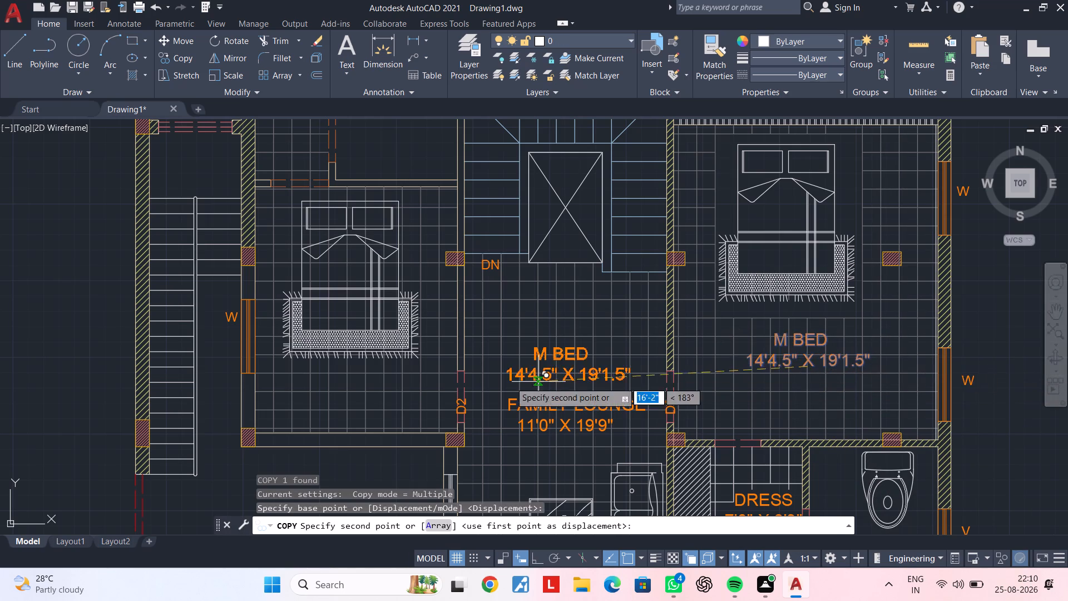
middle_click_drag(424, 387, 601, 368)
scroll(515, 390, "up", 1)
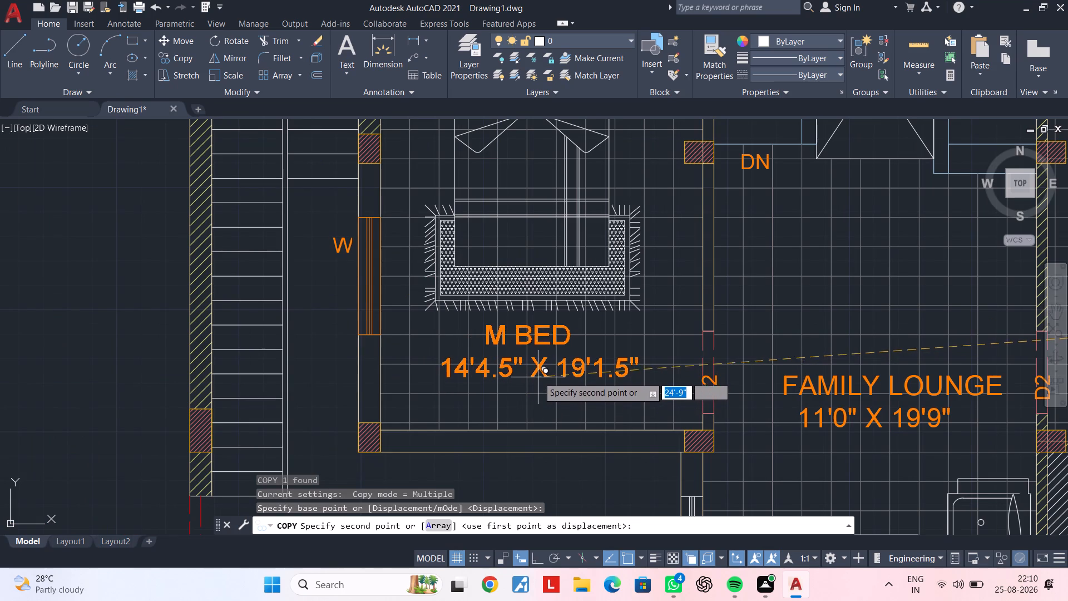
left_click(538, 376)
key("Escape")
key("Escape")
Replace the text of the copied M BED label below the bed with the room name CHI/ BED.
double_click(540, 367)
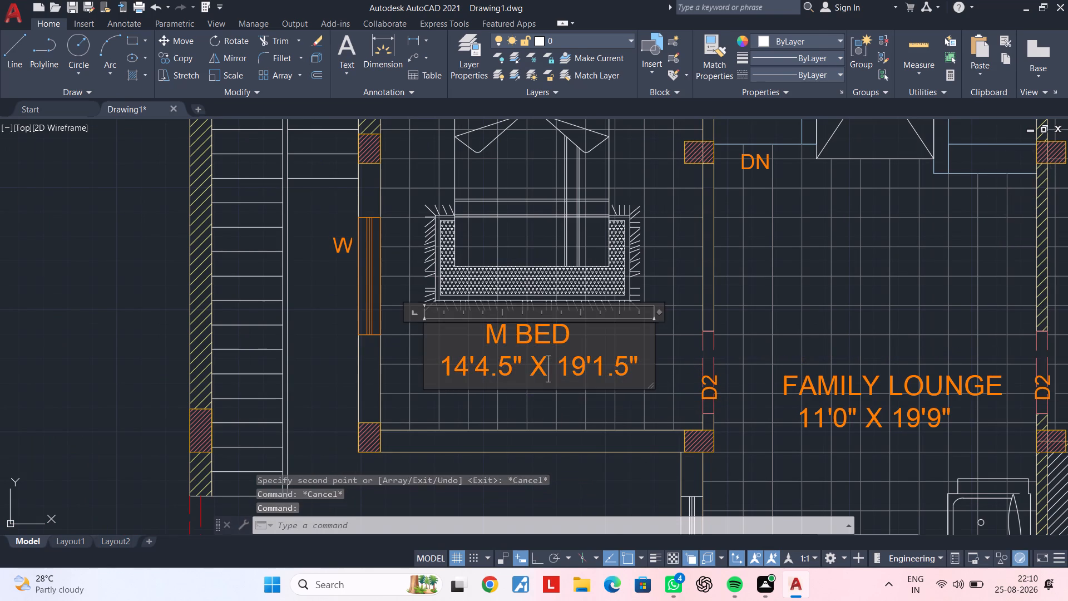
left_click(640, 367)
key("BackSpace")
key("BackSpace")
key("BackSpace")
key("BackSpace")
key("BackSpace")
key("BackSpace")
key("BackSpace")
key("BackSpace")
key("BackSpace")
key("BackSpace")
key("BackSpace")
key("BackSpace")
key("BackSpace")
key("BackSpace")
key("BackSpace")
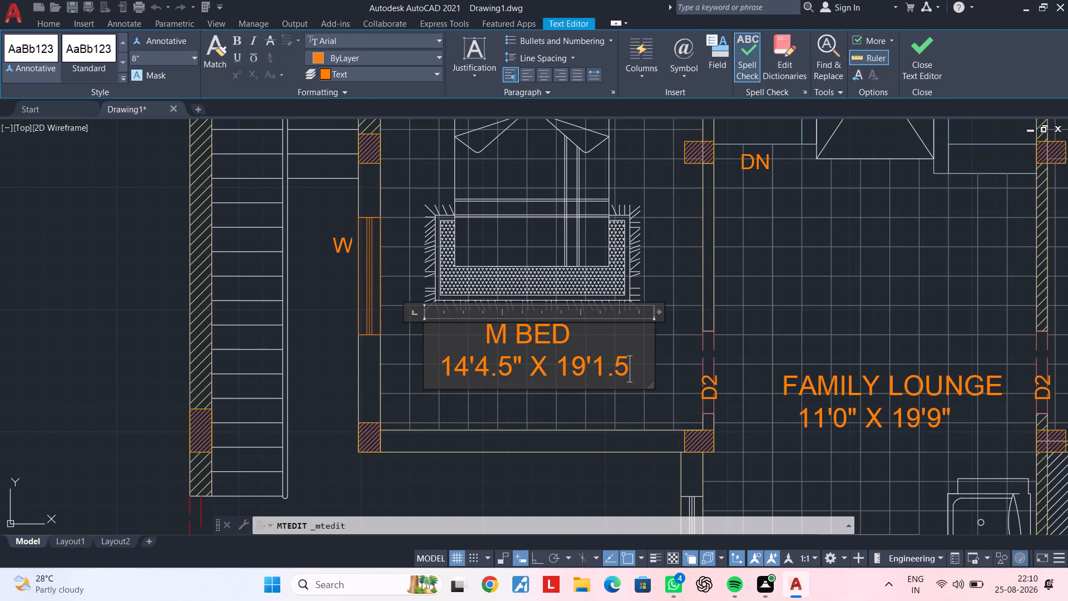
key("BackSpace")
key("BackSpace")
key("BackSpace")
key("BackSpace")
key("BackSpace")
key("BackSpace")
key("BackSpace")
key("BackSpace")
key("BackSpace")
key("BackSpace")
key("BackSpace")
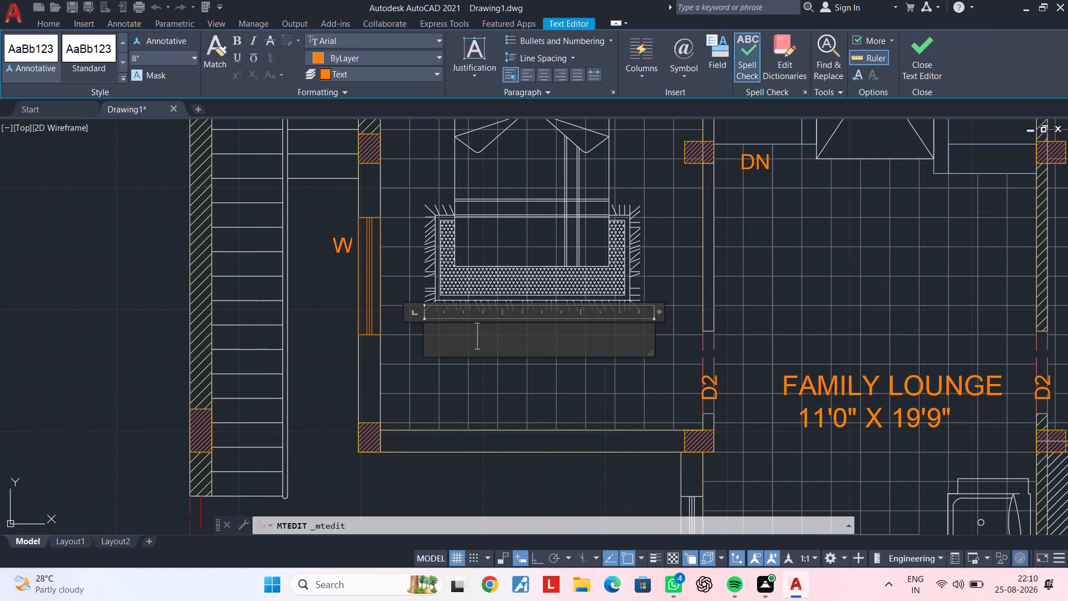
key("BackSpace")
key("BackSpace")
key("space")
key("space")
key("space")
type("CHI")
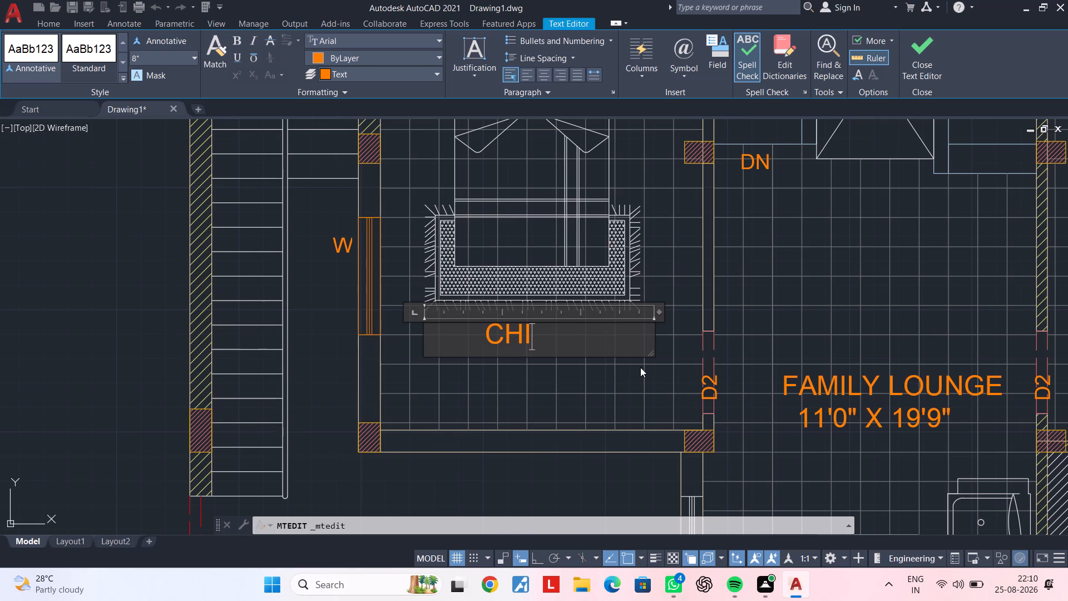
key("space")
type("BED")
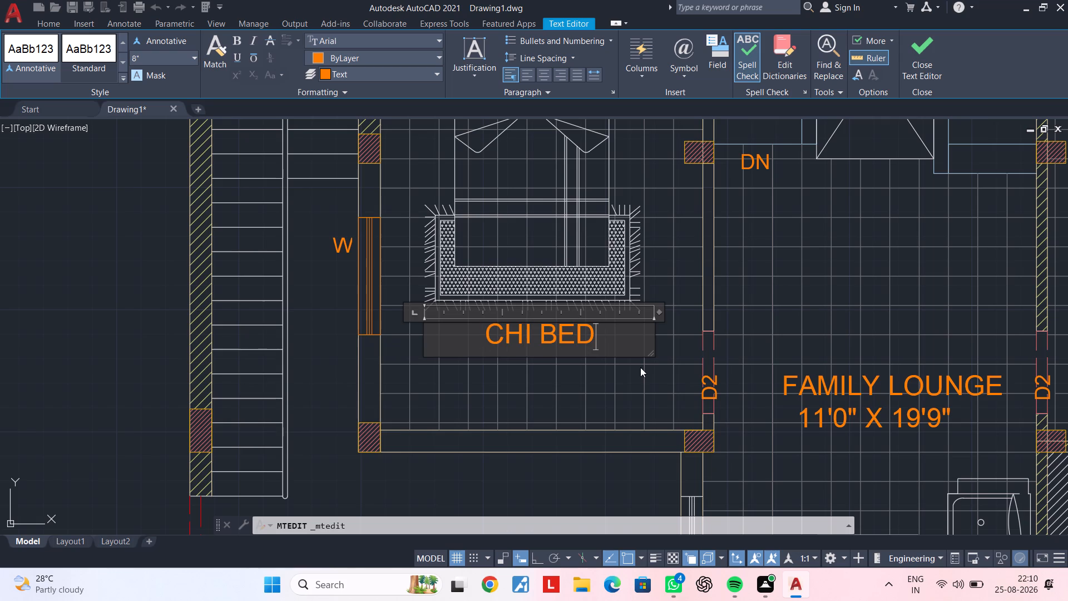
key("BackSpace")
key("BackSpace")
key("BackSpace")
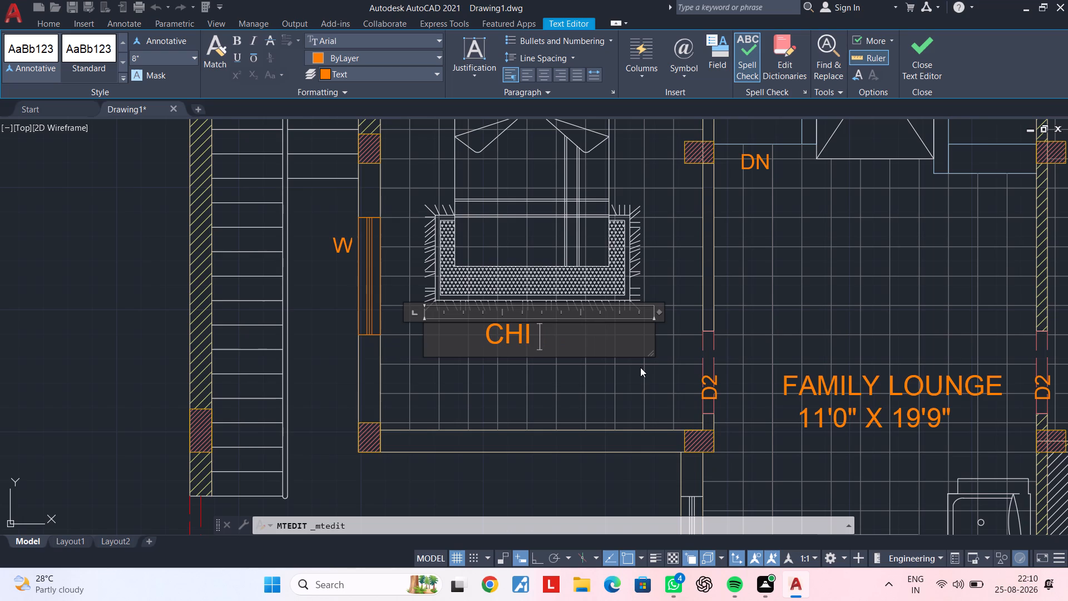
key("BackSpace")
type("/")
key("space")
type("BED")
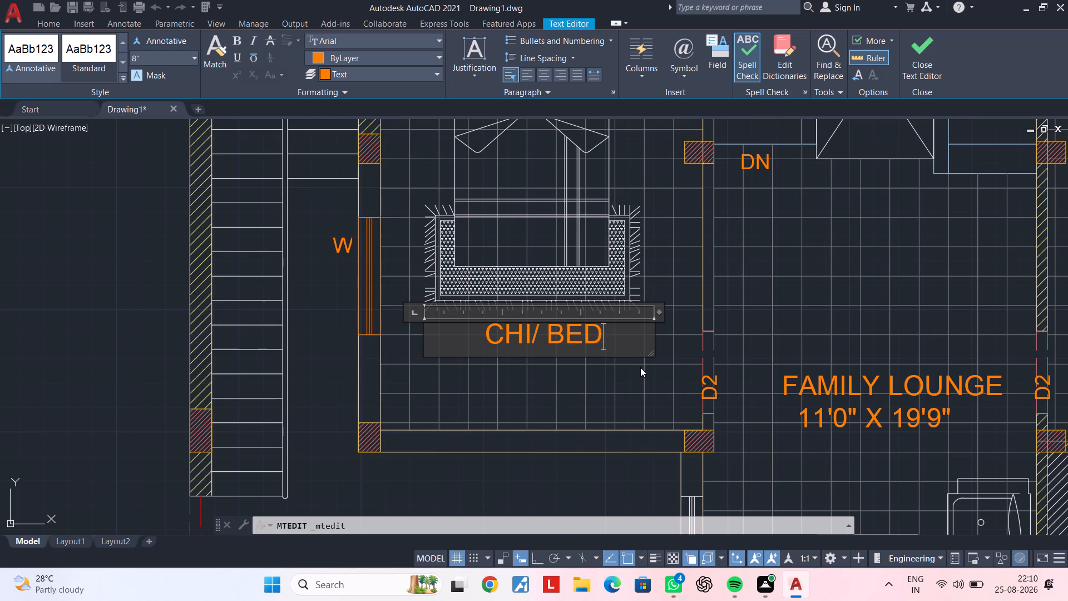
Add a second line reading 11'0" X 13'4.5" to the CHI/ BED label, indented beneath the name, and finish editing.
key("Return")
key("space")
key("space")
key("space")
key("space")
key("space")
key("space")
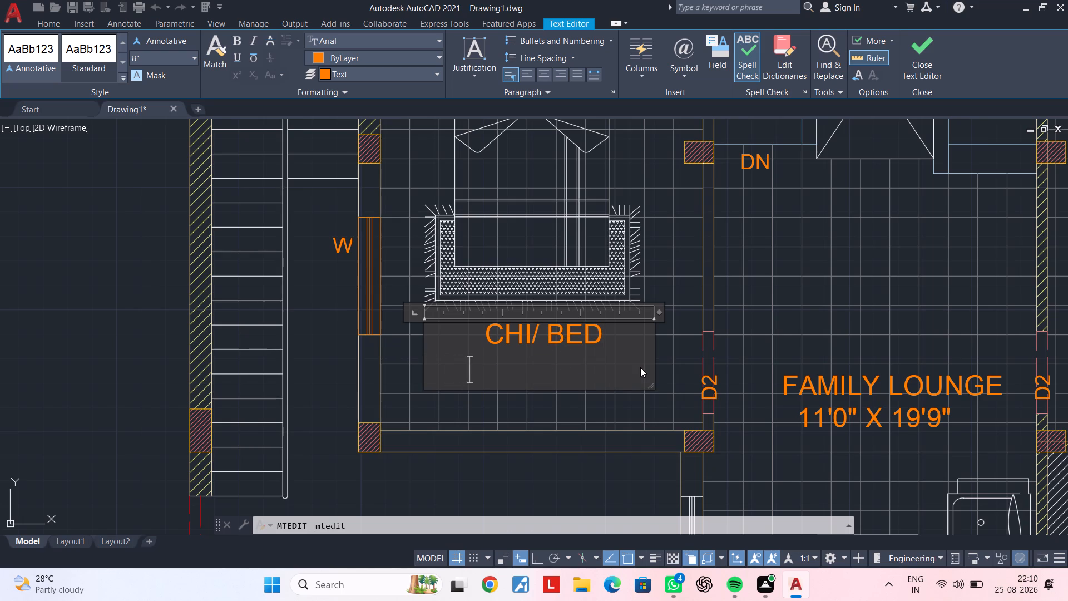
type("11'0\" X")
key("space")
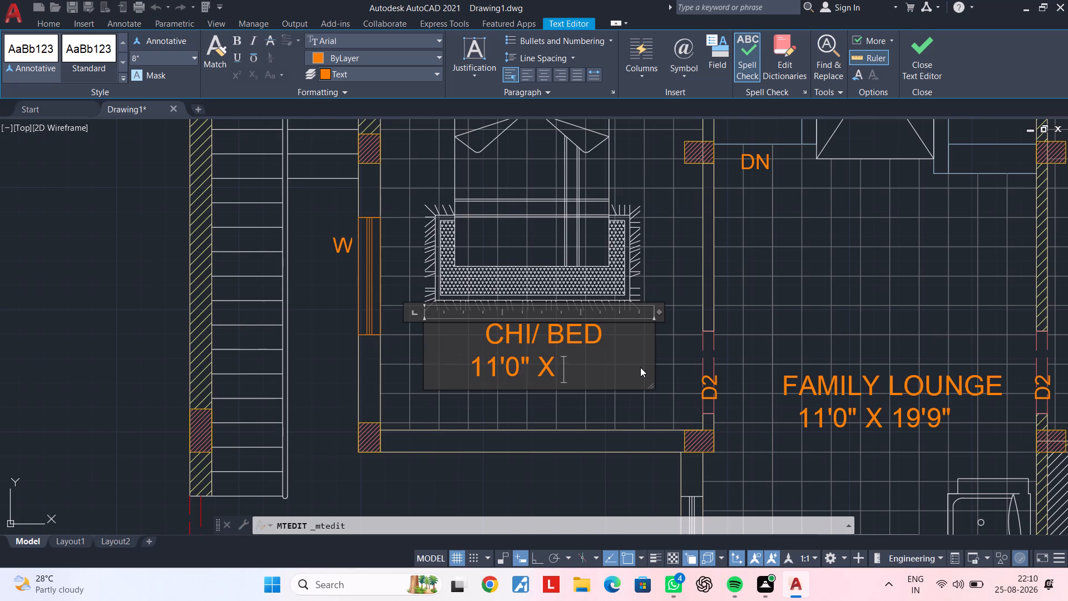
type("13")
type("'4.25")
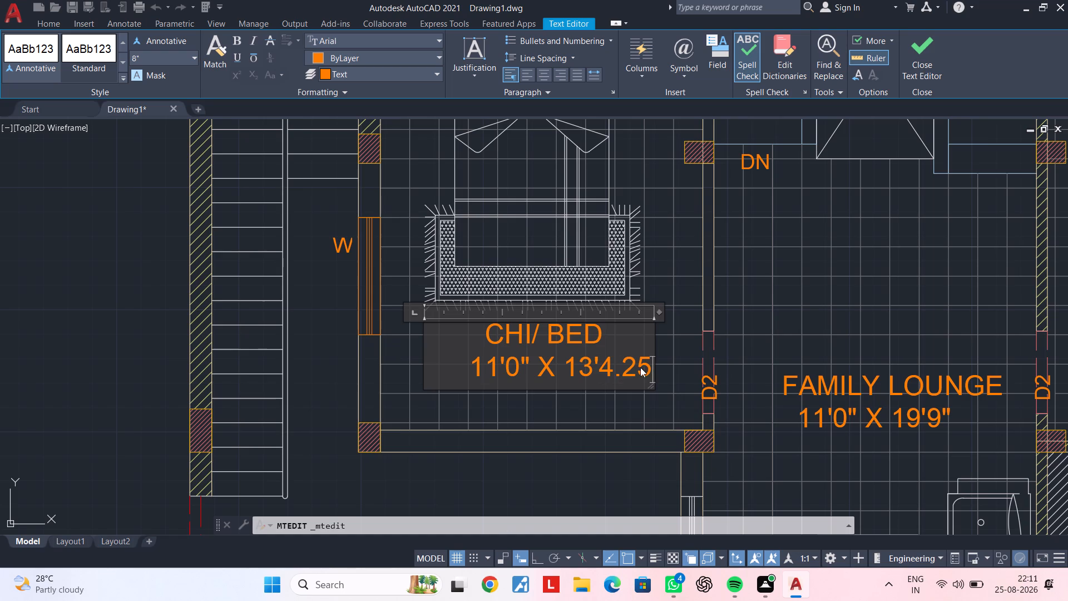
key("BackSpace")
key("BackSpace")
type("5\"")
left_click(463, 375)
key("BackSpace")
left_click(560, 463)
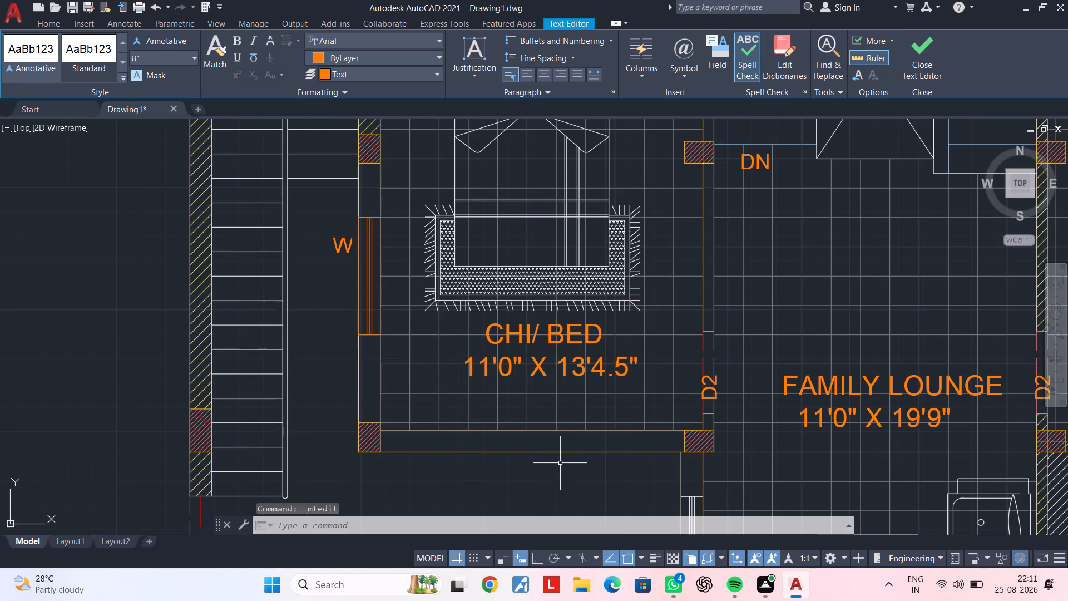
key("Escape")
key("Escape")
Copy the CHI/ BED label into the open area below that bedroom, beside the family lounge.
middle_click_drag(590, 480, 459, 446)
key("Escape")
key("Escape")
middle_click_drag(457, 444, 560, 442)
key("Escape")
key("Escape")
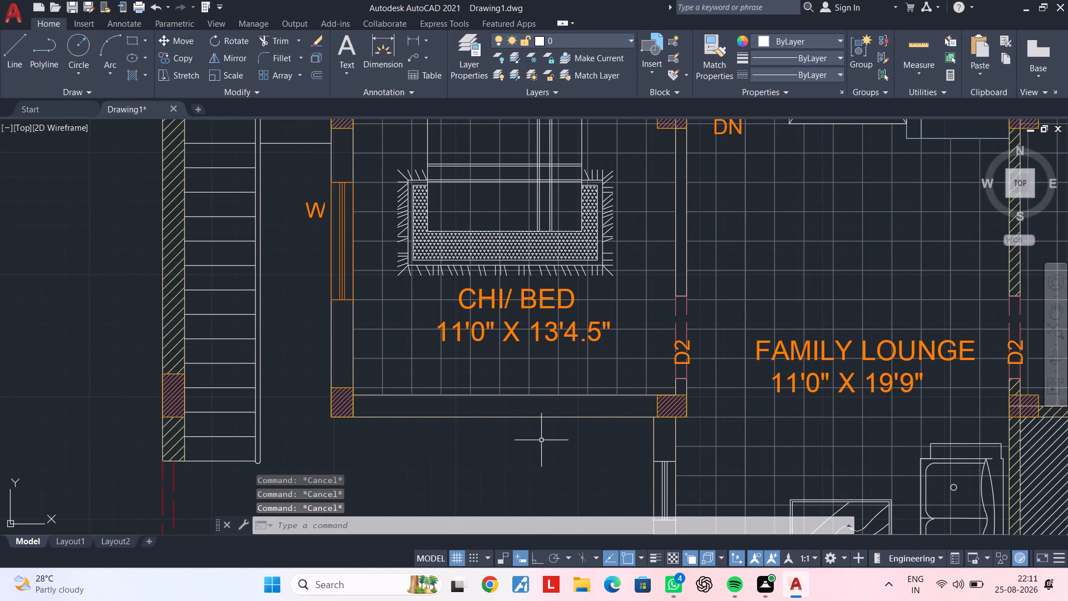
middle_click_drag(541, 440, 591, 437)
key("Escape")
key("Escape")
middle_click_drag(589, 445, 599, 420)
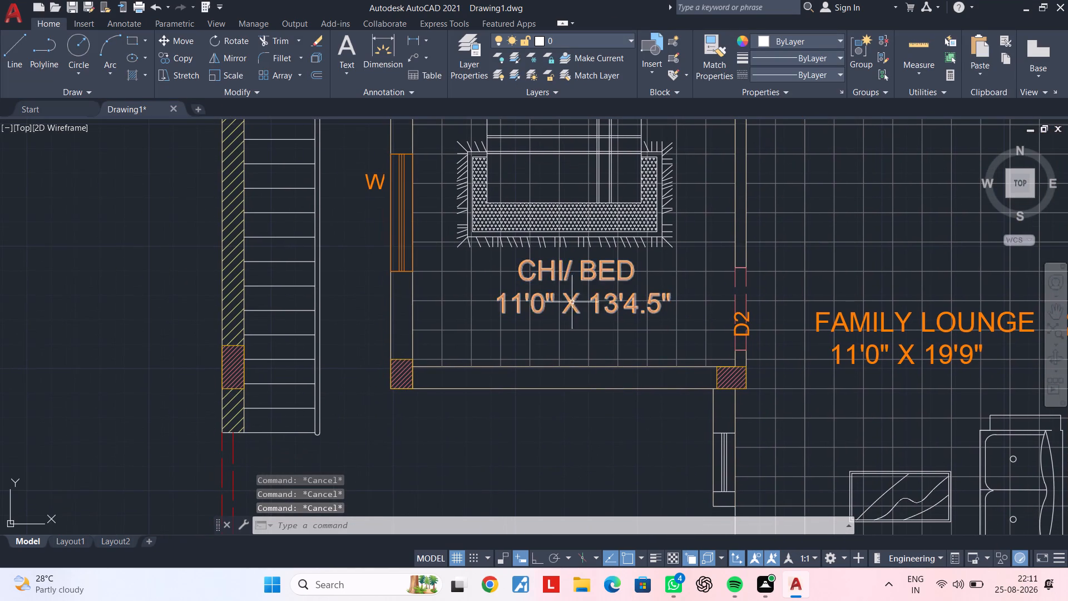
left_click(555, 270)
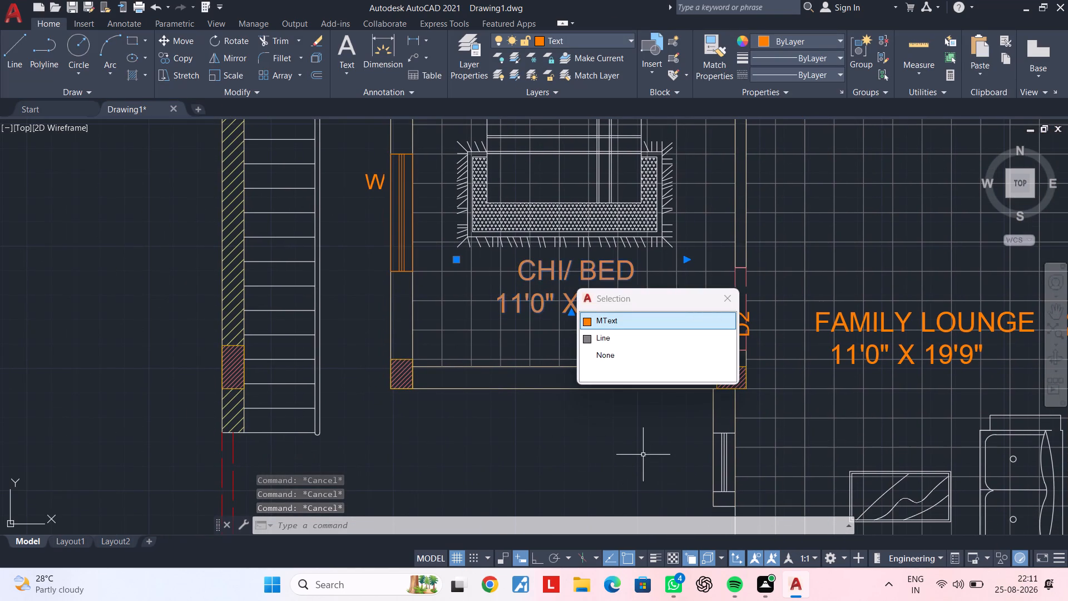
key("Escape")
key("Escape")
left_click(572, 307)
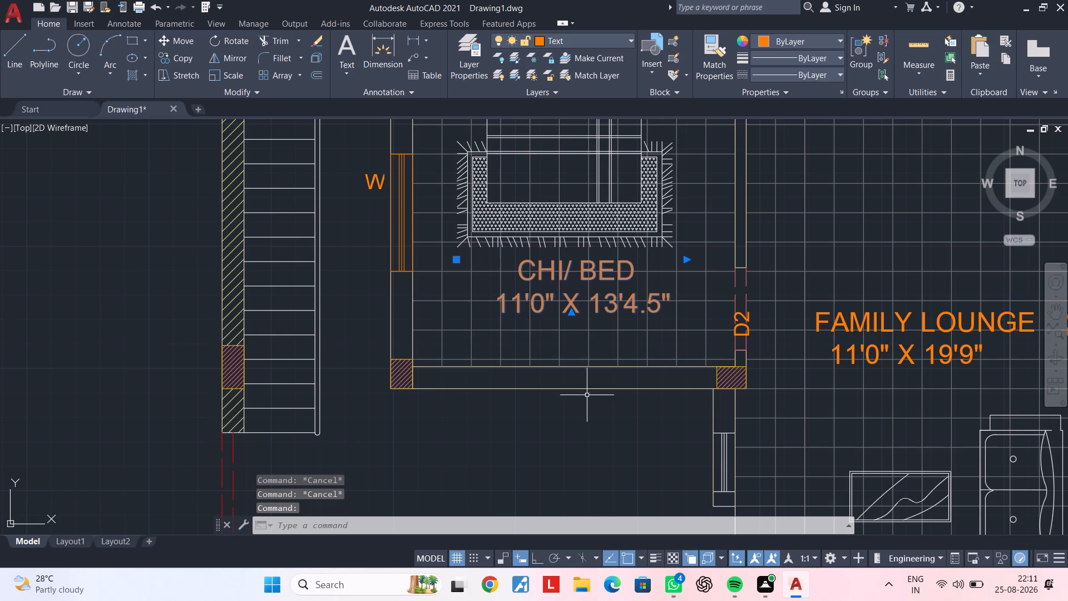
key("c")
key("o")
key("space")
left_click_drag(572, 290, 573, 303)
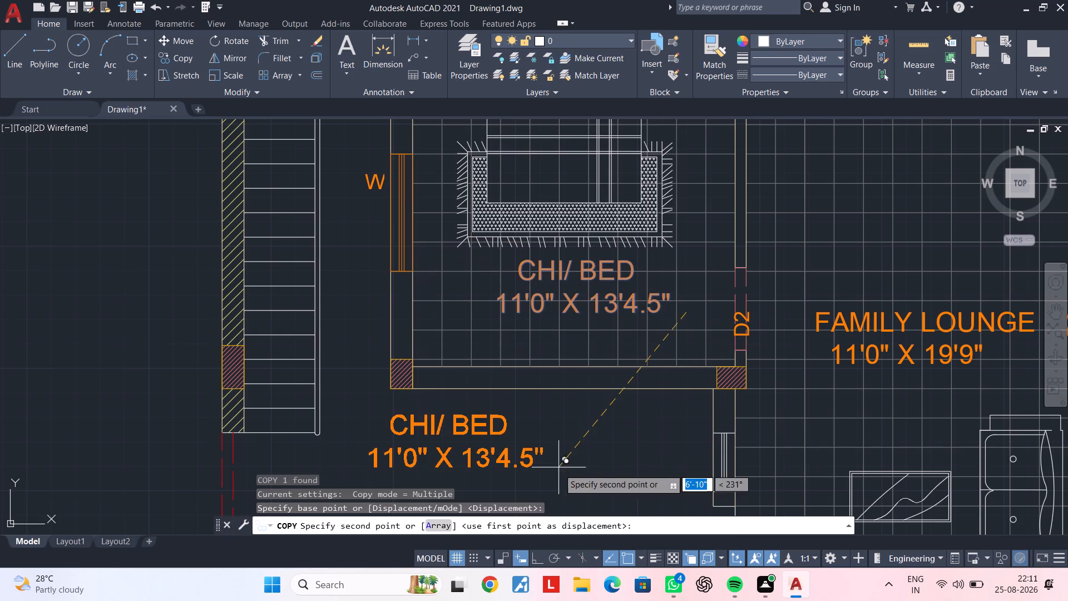
middle_click_drag(582, 449, 681, 351)
scroll(717, 455, "down", 2)
middle_click_drag(725, 442, 730, 385)
left_click(716, 392)
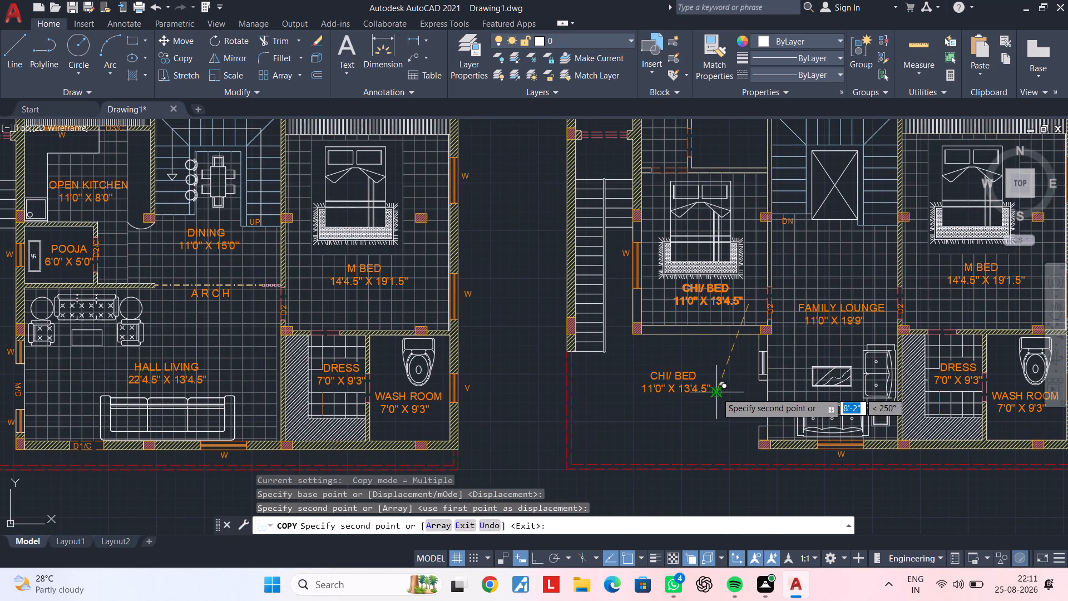
key("Escape")
key("Escape")
Replace the text of the copied label in the open area with the name BALCONY.
scroll(699, 395, "up", 3)
double_click(709, 372)
key("Escape")
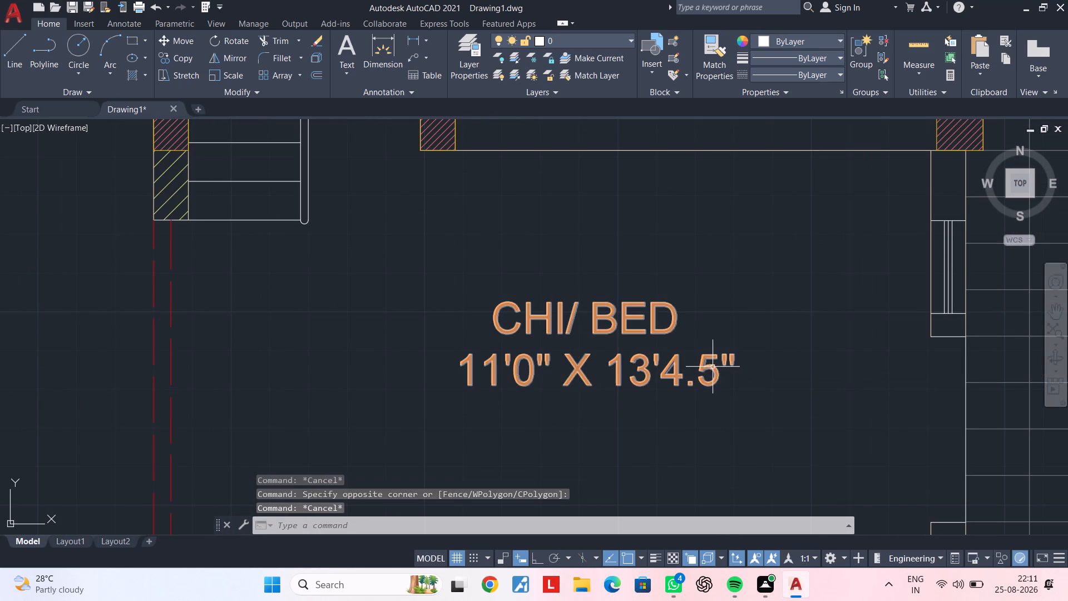
double_click(712, 367)
left_click(742, 364)
key("BackSpace")
key("BackSpace")
key("BackSpace")
key("BackSpace")
key("BackSpace")
key("BackSpace")
key("BackSpace")
key("BackSpace")
key("BackSpace")
key("BackSpace")
key("BackSpace")
key("BackSpace")
key("BackSpace")
key("BackSpace")
key("BackSpace")
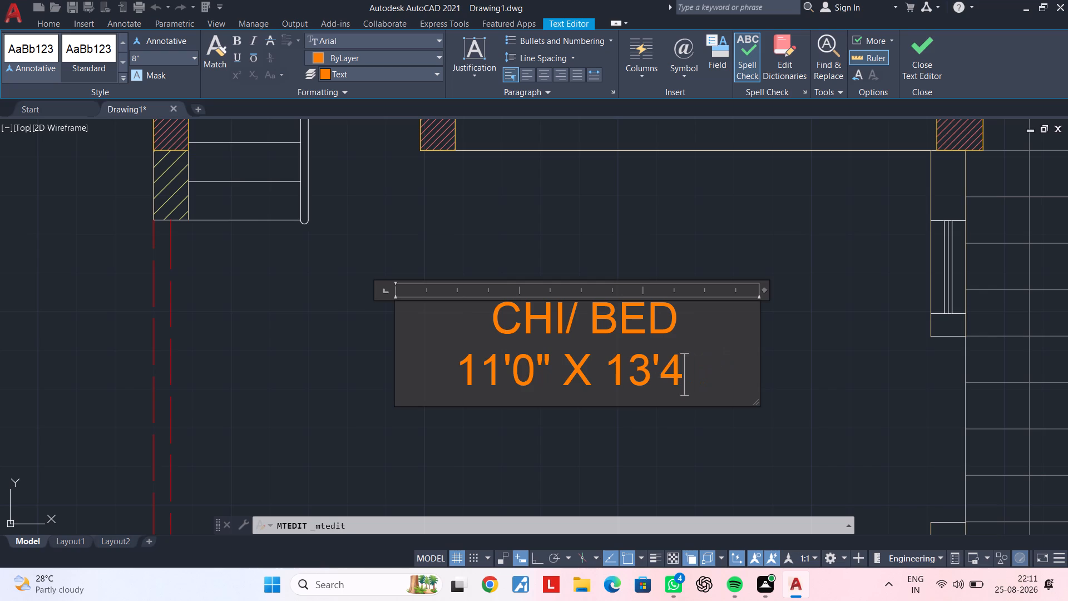
key("BackSpace")
key("BackSpace")
key("BackSpace")
key("BackSpace")
key("BackSpace")
key("BackSpace")
key("BackSpace")
key("BackSpace")
key("BackSpace")
key("BackSpace")
key("BackSpace")
key("BackSpace")
key("BackSpace")
key("BackSpace")
key("BackSpace")
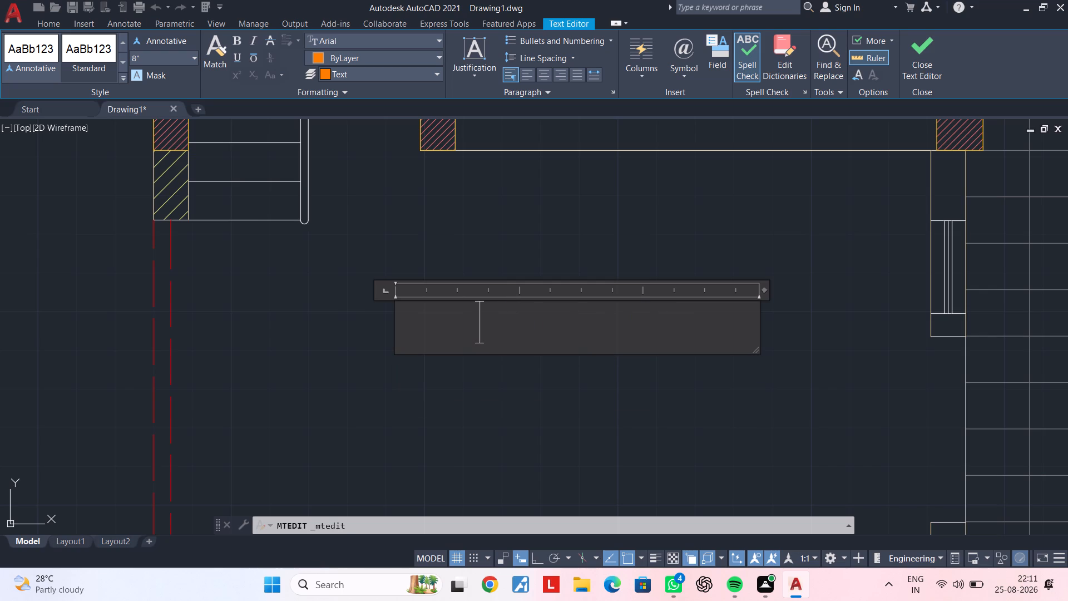
type("BALCONY")
Add a second line reading 16'10" X 12'6" to the BALCONY label, indented to sit beneath the name, and finish editing.
key("Return")
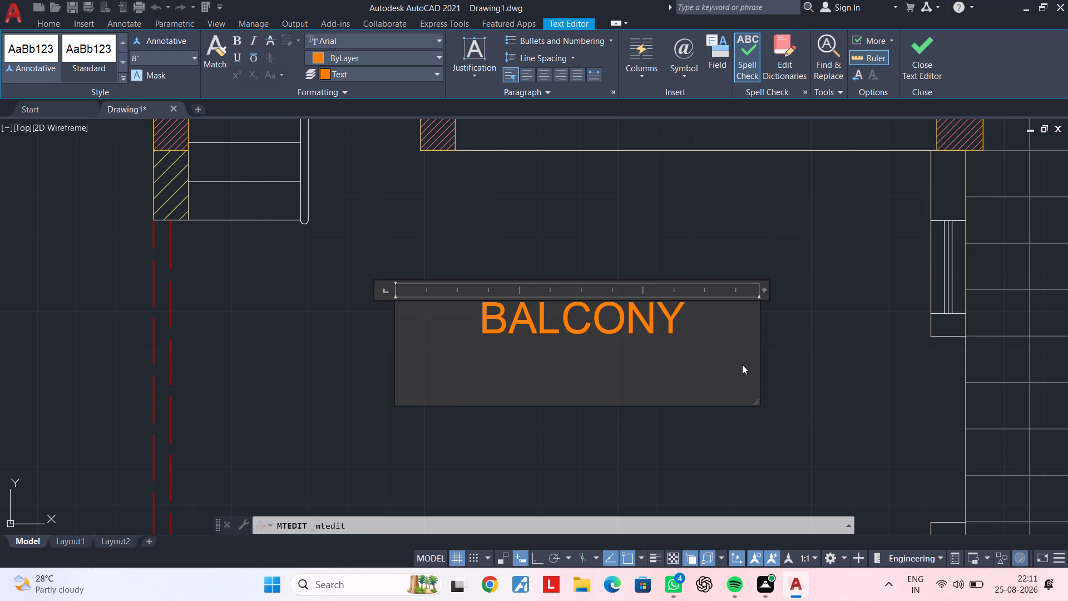
key("space")
key("space")
key("space")
key("space")
type("16'")
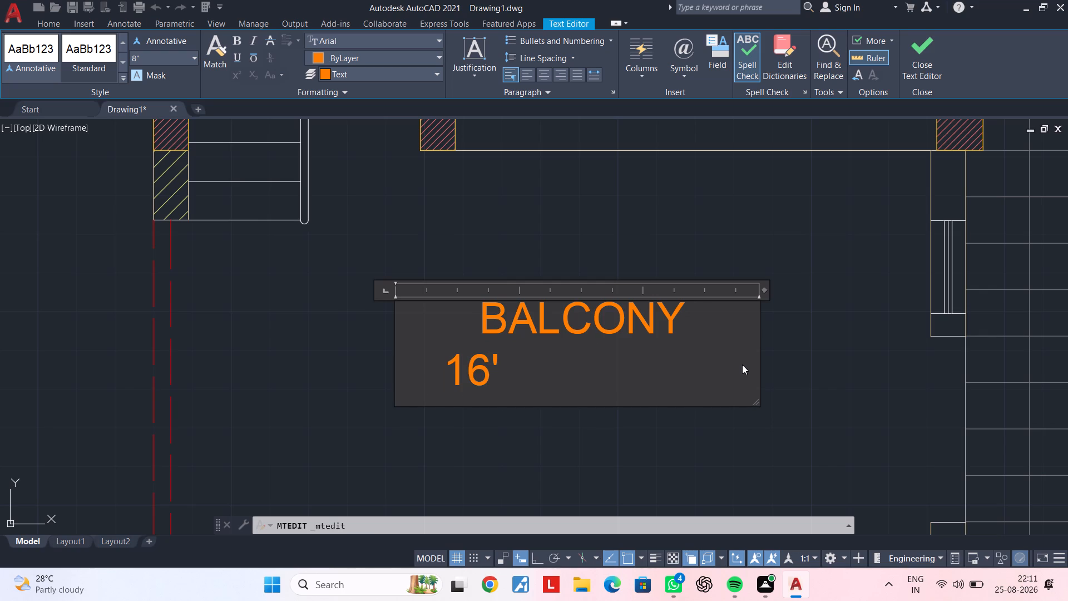
type("10\"")
key("space")
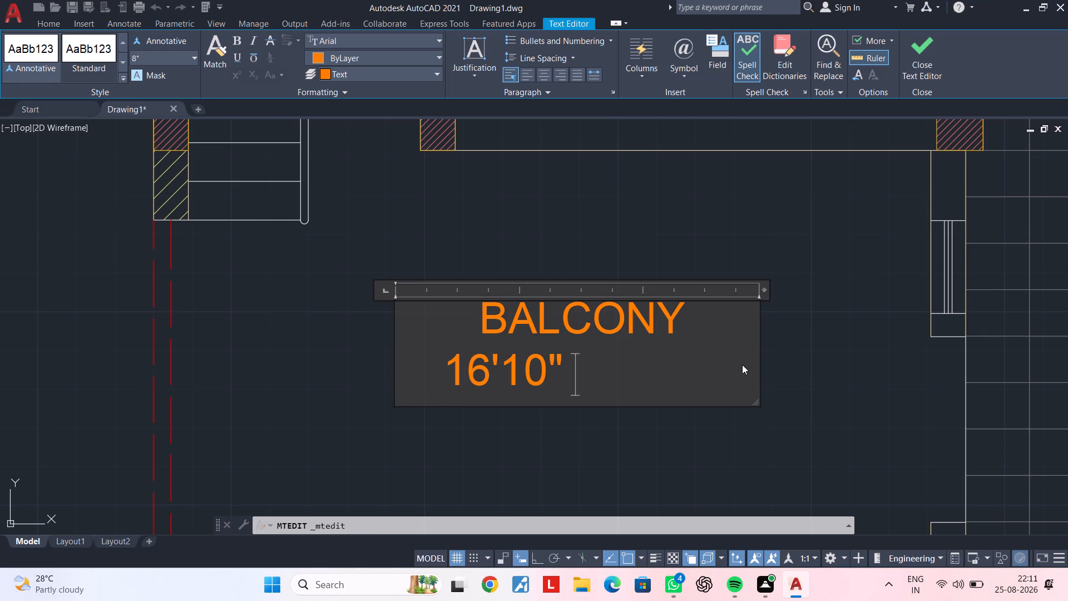
type("X")
key("space")
type("12'6\"")
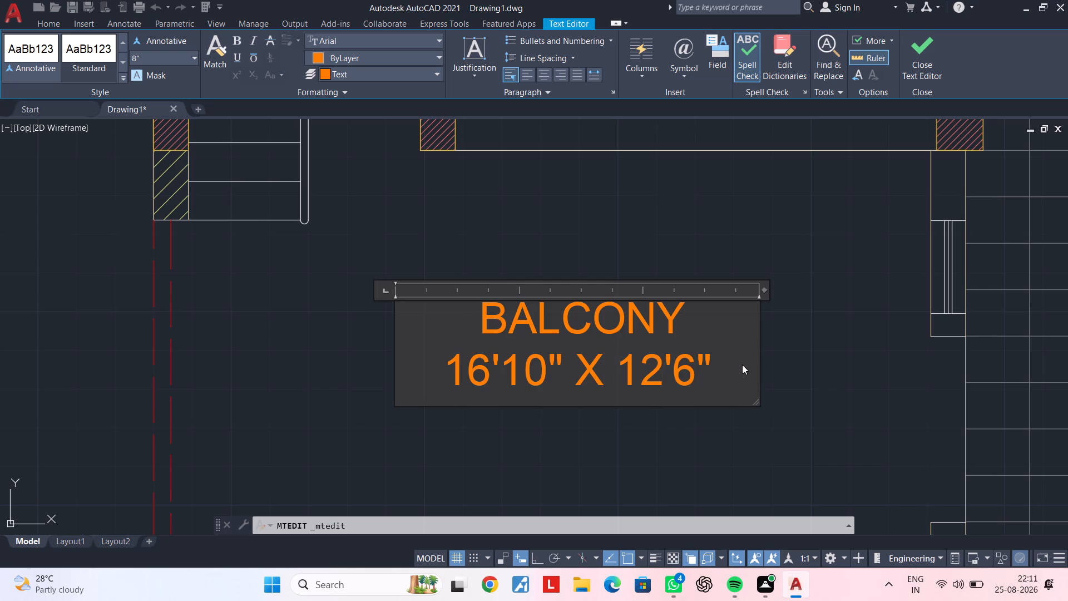
left_click(735, 440)
key("Escape")
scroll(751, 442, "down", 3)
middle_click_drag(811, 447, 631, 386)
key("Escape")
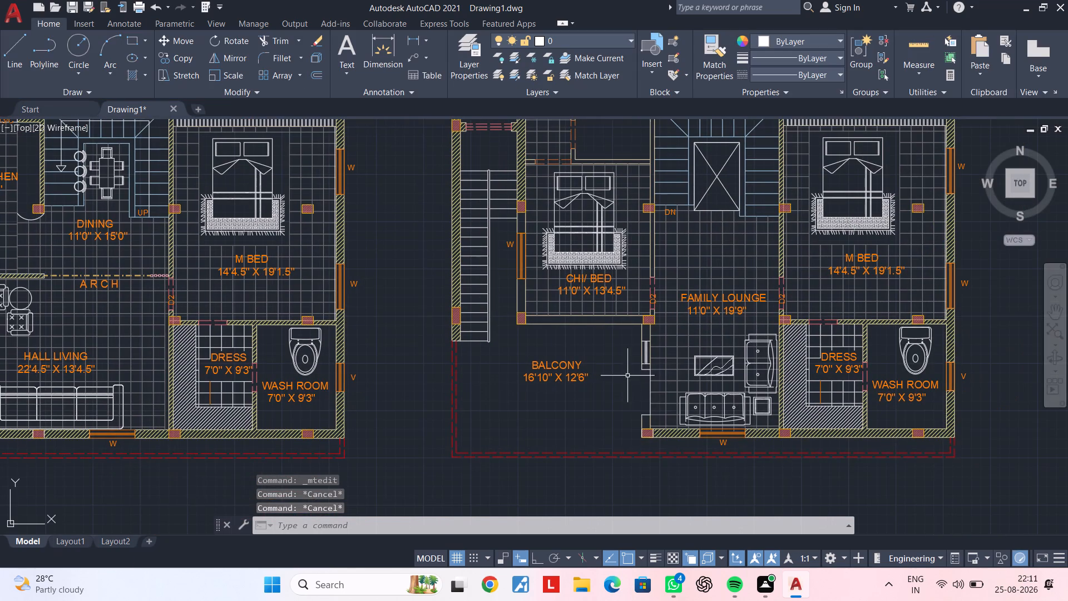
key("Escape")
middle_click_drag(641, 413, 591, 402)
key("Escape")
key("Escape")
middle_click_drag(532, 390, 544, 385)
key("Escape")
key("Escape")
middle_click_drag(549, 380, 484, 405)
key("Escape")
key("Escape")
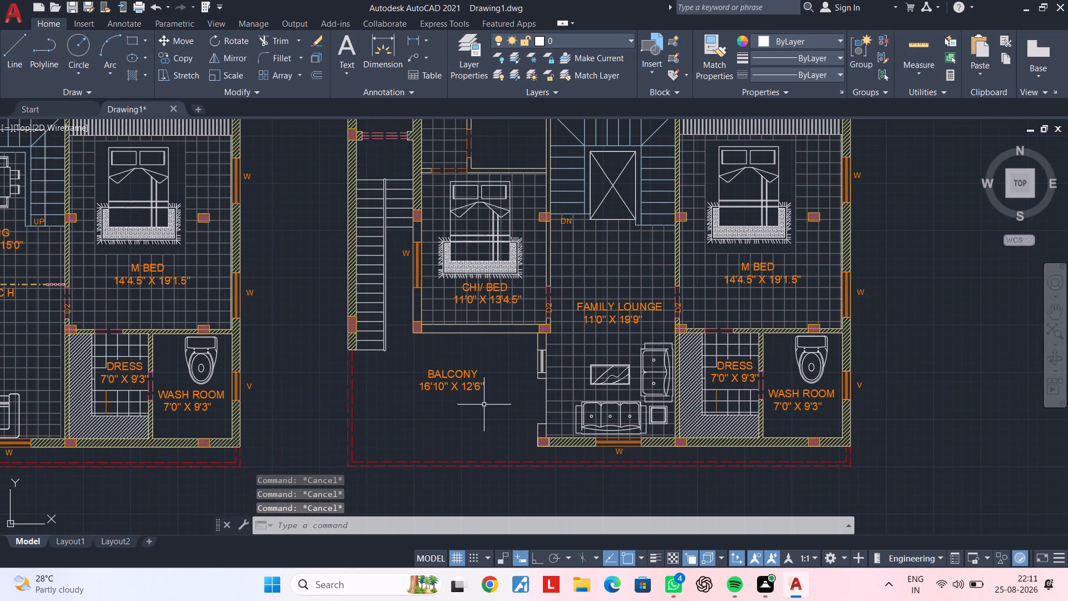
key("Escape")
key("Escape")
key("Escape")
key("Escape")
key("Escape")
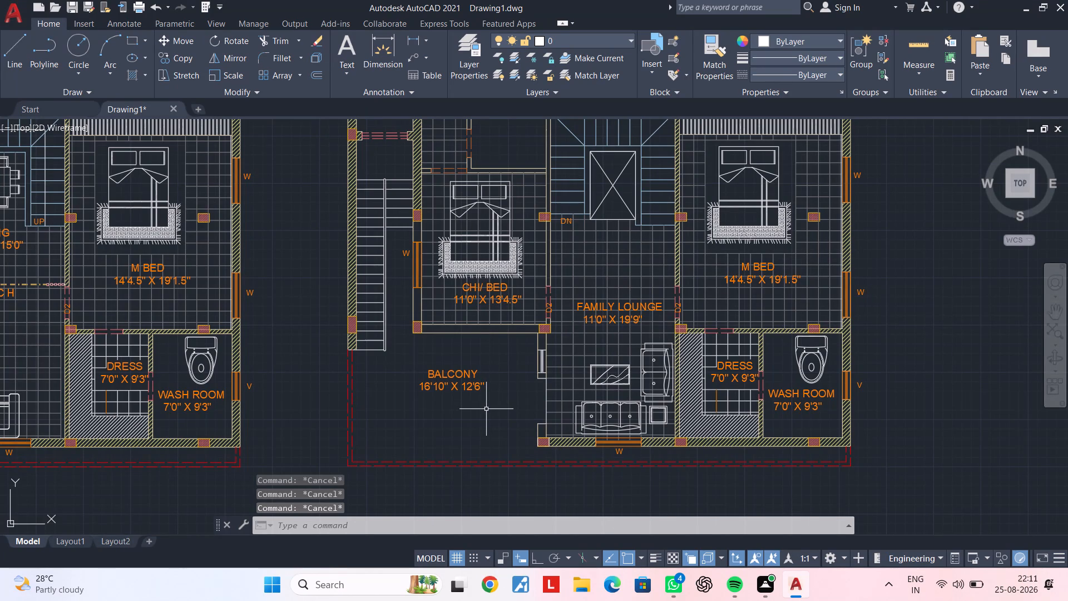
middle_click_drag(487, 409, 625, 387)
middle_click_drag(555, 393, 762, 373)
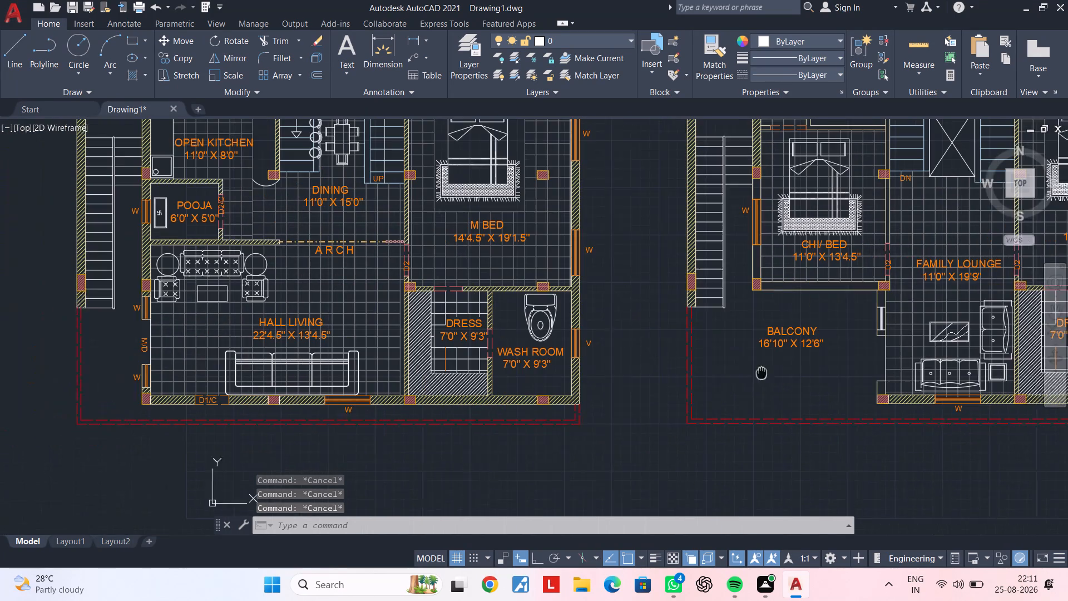
Copy the M/D door label from the hall living entrance to the opening between the balcony and the family lounge.
middle_click_drag(762, 373, 766, 373)
scroll(157, 344, "up", 2)
left_click(147, 346)
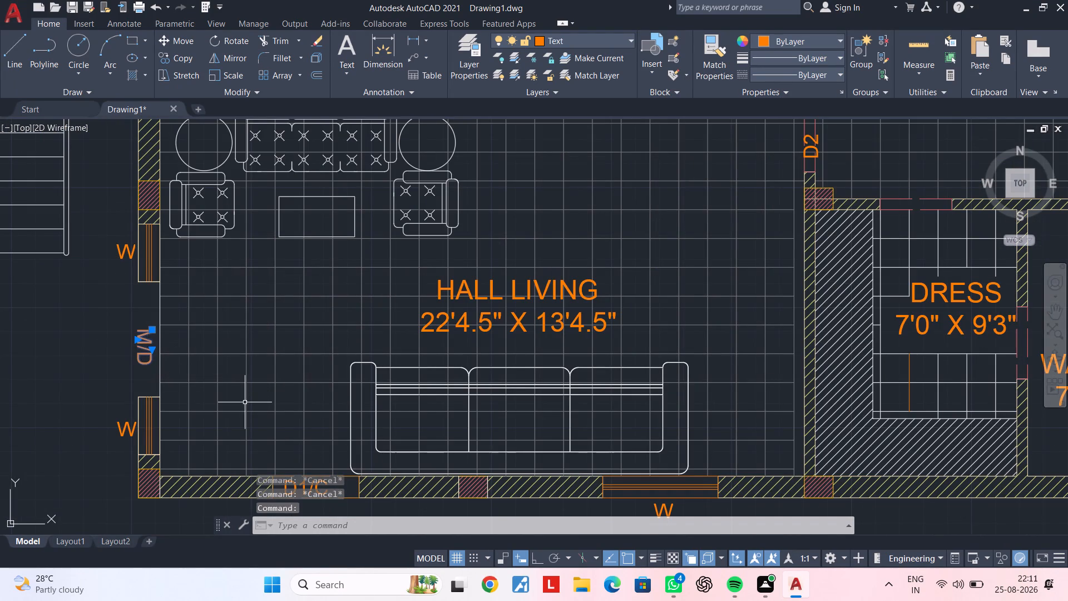
key("c")
key("o")
key("space")
left_click(139, 359)
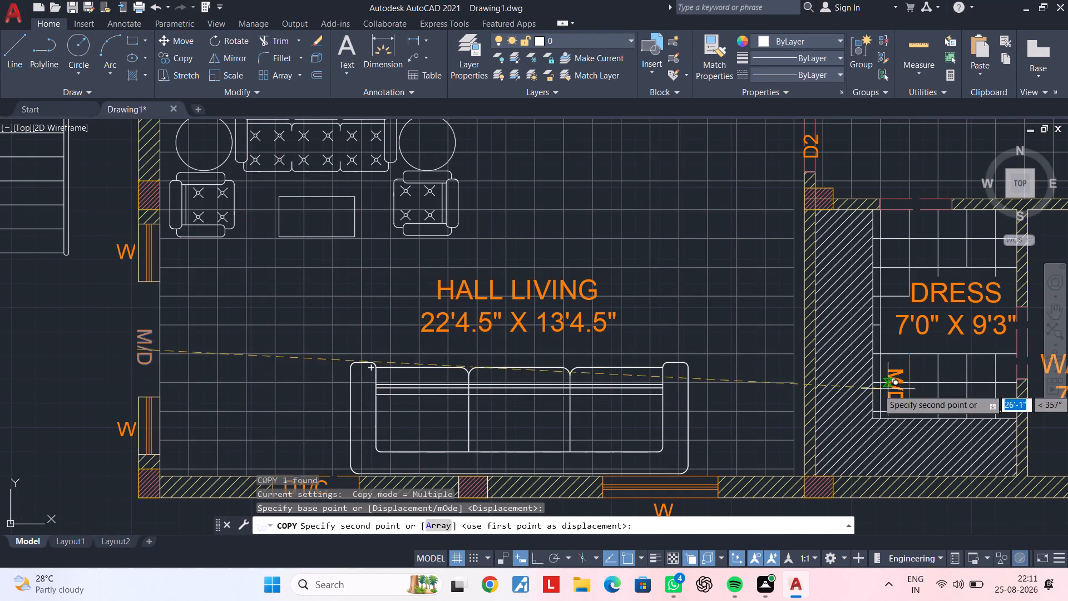
middle_click_drag(888, 389, 275, 385)
middle_click_drag(703, 376, 212, 364)
middle_click_drag(656, 370, 426, 367)
scroll(629, 371, "up", 1)
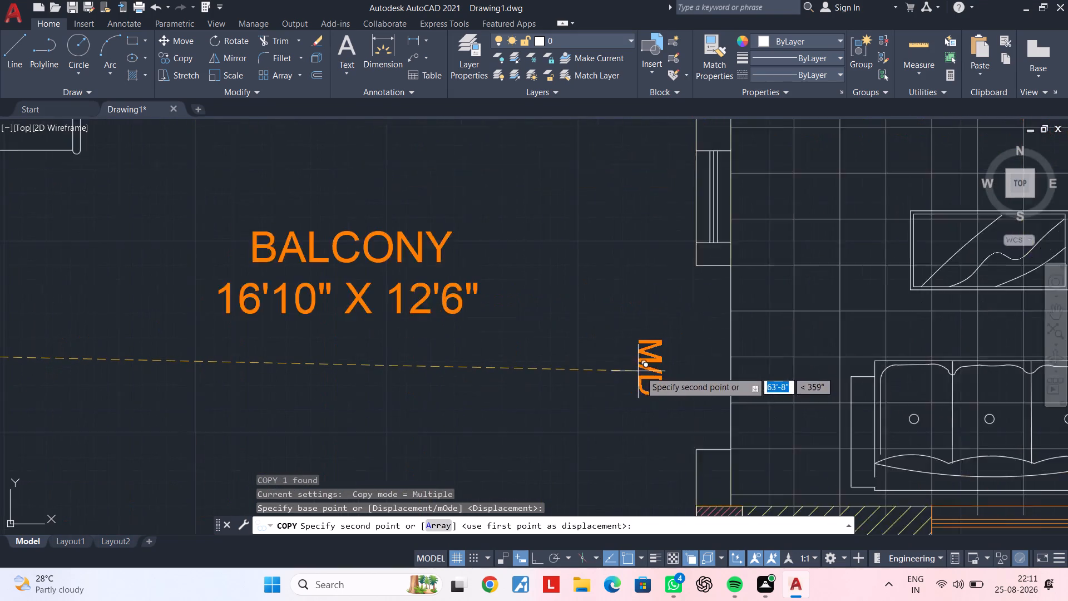
scroll(640, 371, "up", 1)
left_click(724, 363)
key("Escape")
scroll(722, 367, "down", 2)
middle_click_drag(691, 376, 559, 391)
key("Escape")
key("Escape")
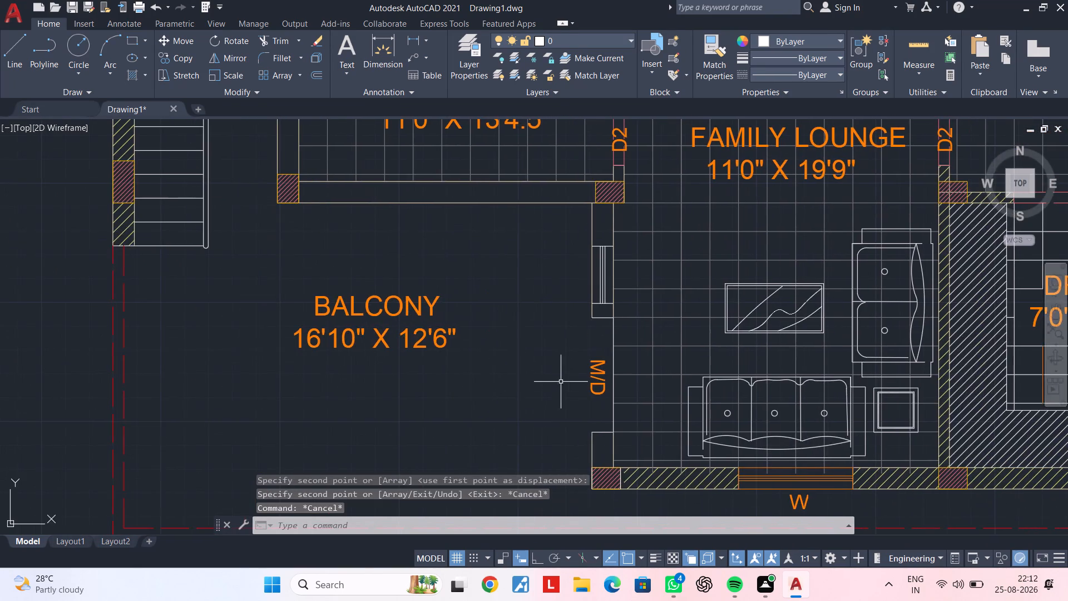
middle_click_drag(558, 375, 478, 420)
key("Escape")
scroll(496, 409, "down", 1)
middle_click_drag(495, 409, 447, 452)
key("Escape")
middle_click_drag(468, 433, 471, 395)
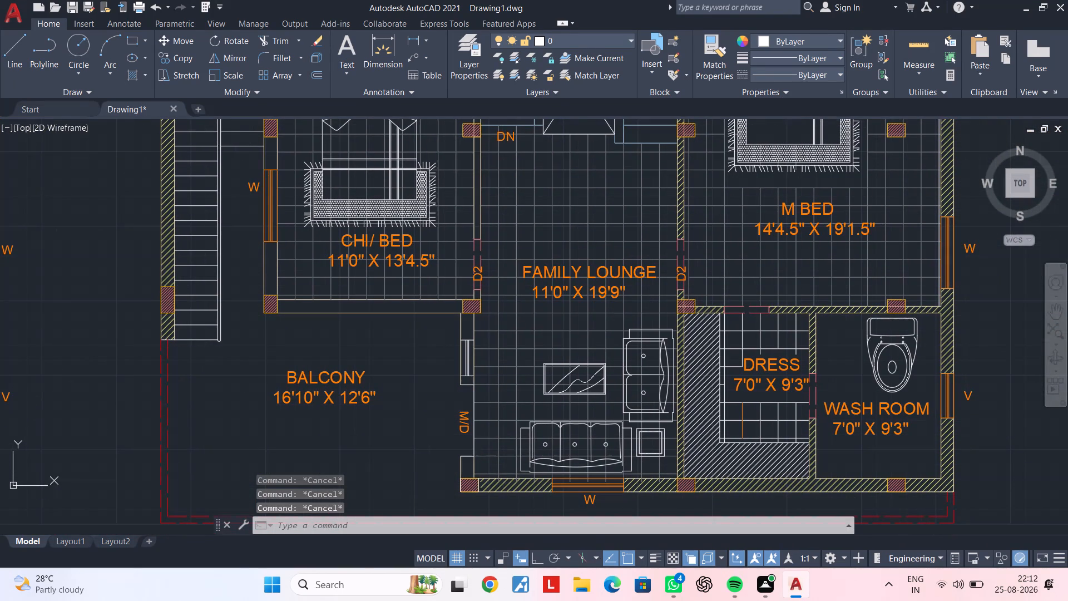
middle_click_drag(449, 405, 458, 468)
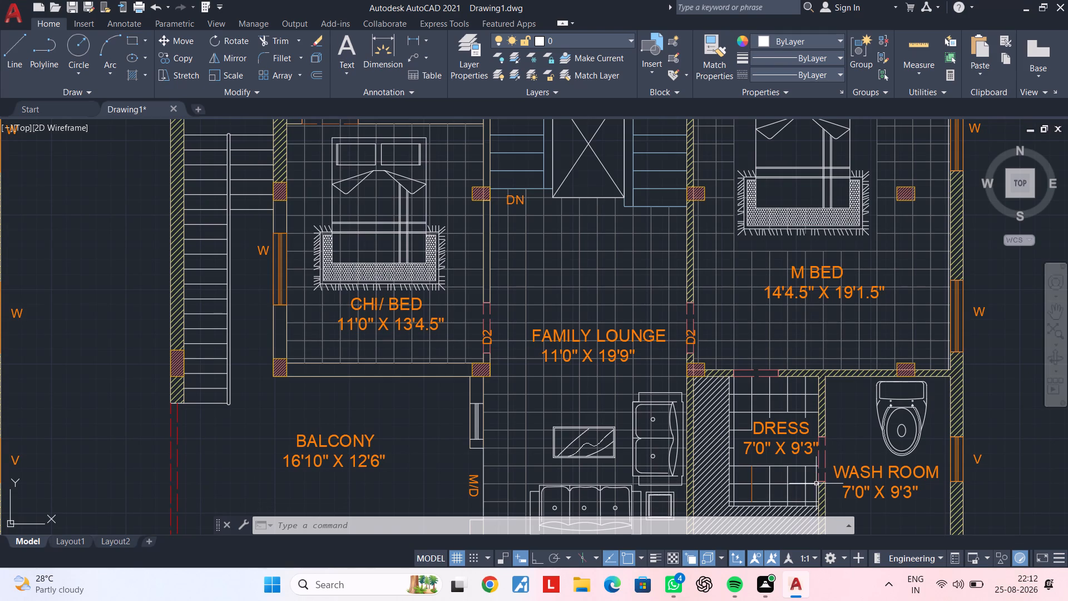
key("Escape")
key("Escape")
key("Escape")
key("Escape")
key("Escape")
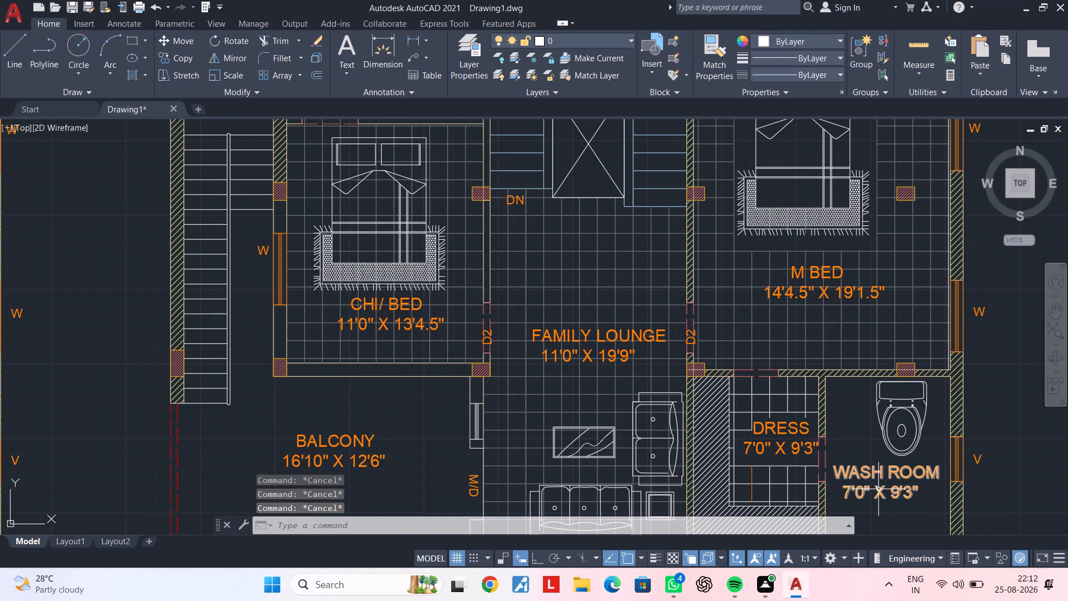
Copy the WASH ROOM label from beside the master bedroom's dress area into the small room above the CHI/ BED room.
left_click(878, 489)
key("c")
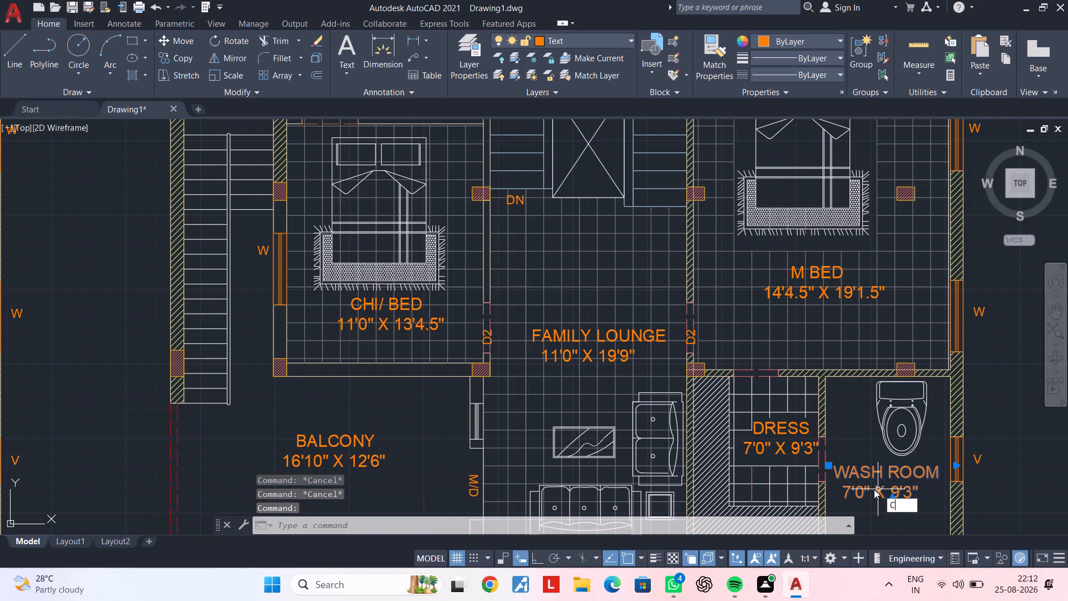
key("o")
key("space")
left_click(873, 486)
middle_click_drag(641, 354, 724, 600)
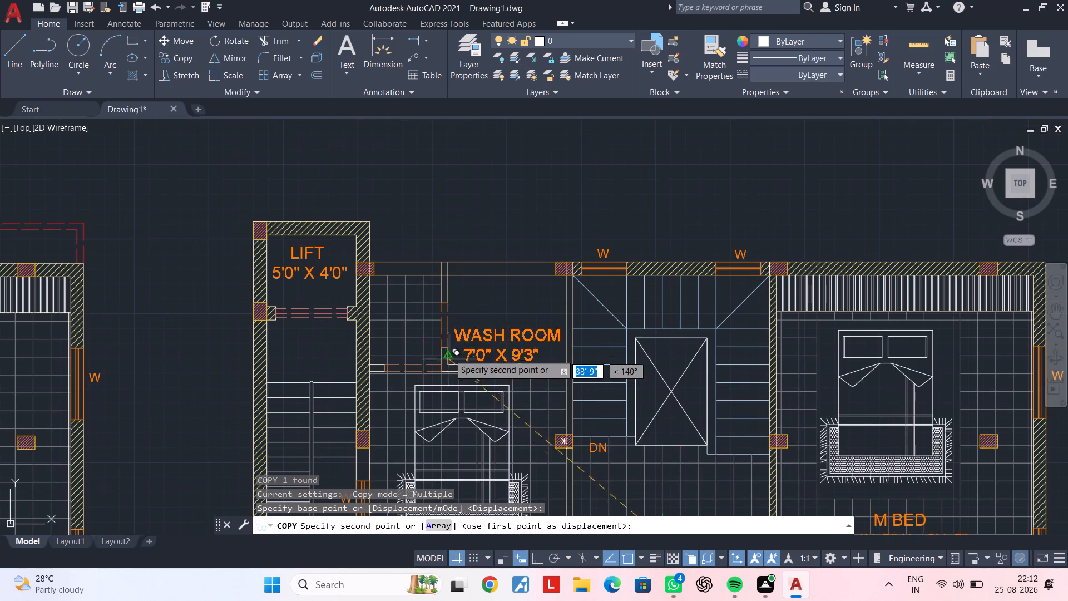
scroll(446, 337, "up", 2)
left_click(448, 317)
key("Escape")
key("Escape")
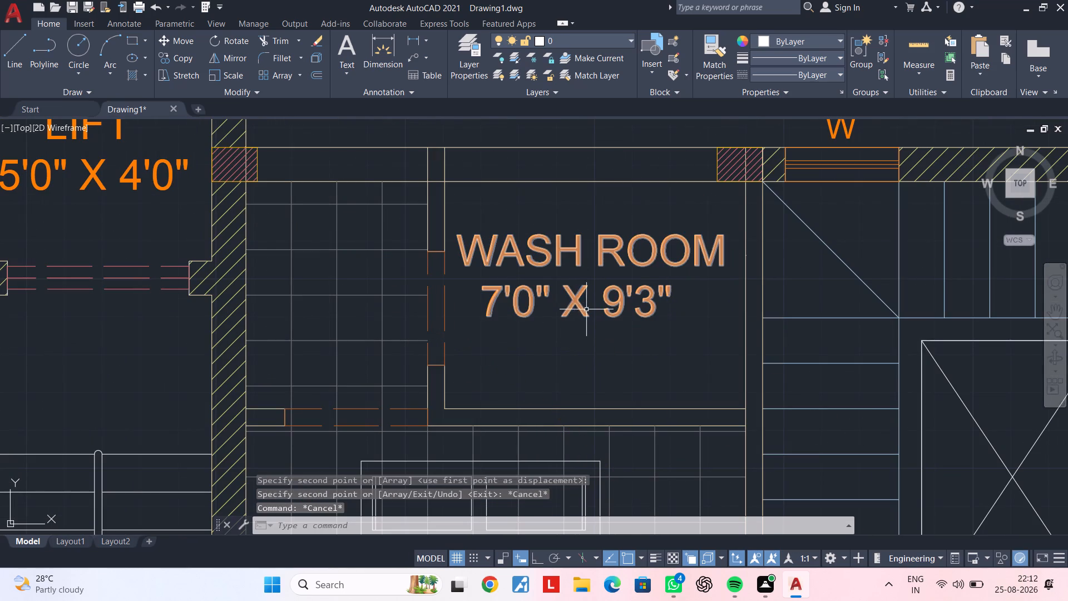
Change the size line of the copied WASH ROOM label to 6'6" X 5'0" and finish editing.
double_click(574, 309)
left_click(696, 301)
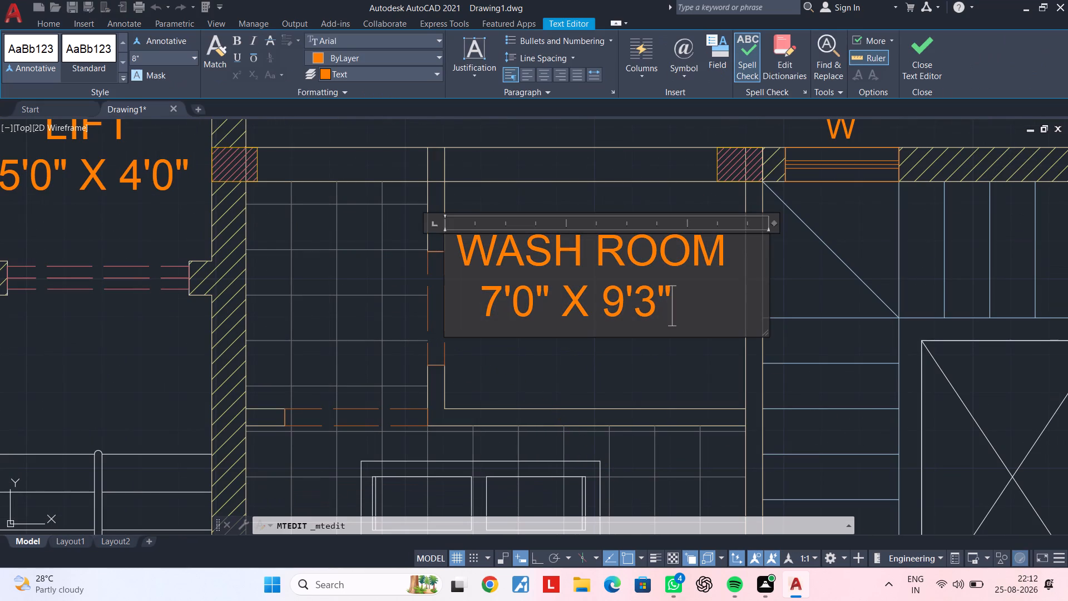
key("BackSpace")
key("BackSpace")
key("BackSpace")
key("BackSpace")
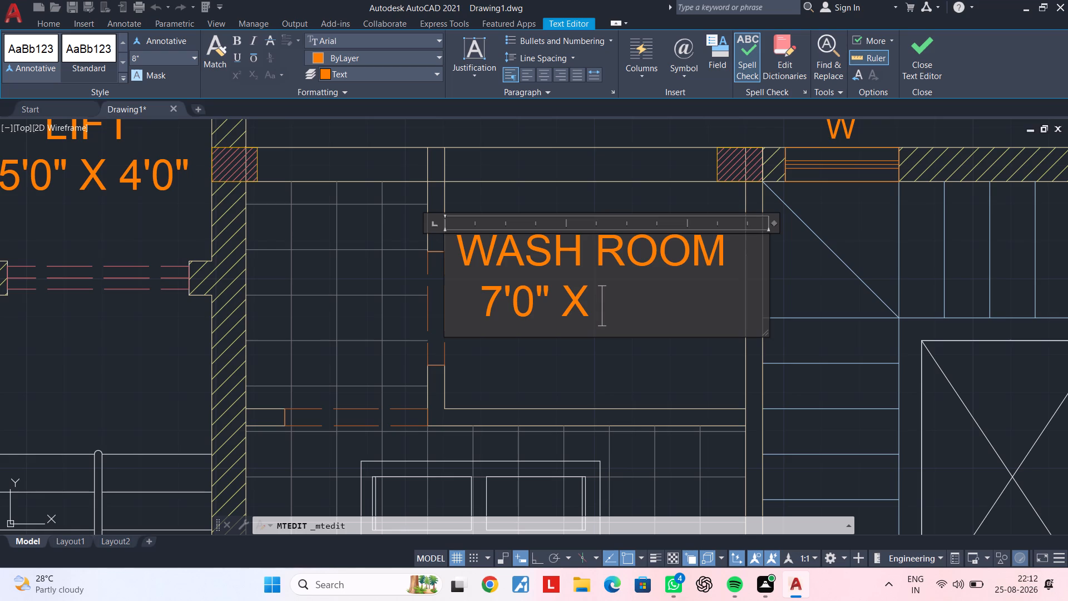
key("BackSpace")
key("BackSpace")
key("BackSpace")
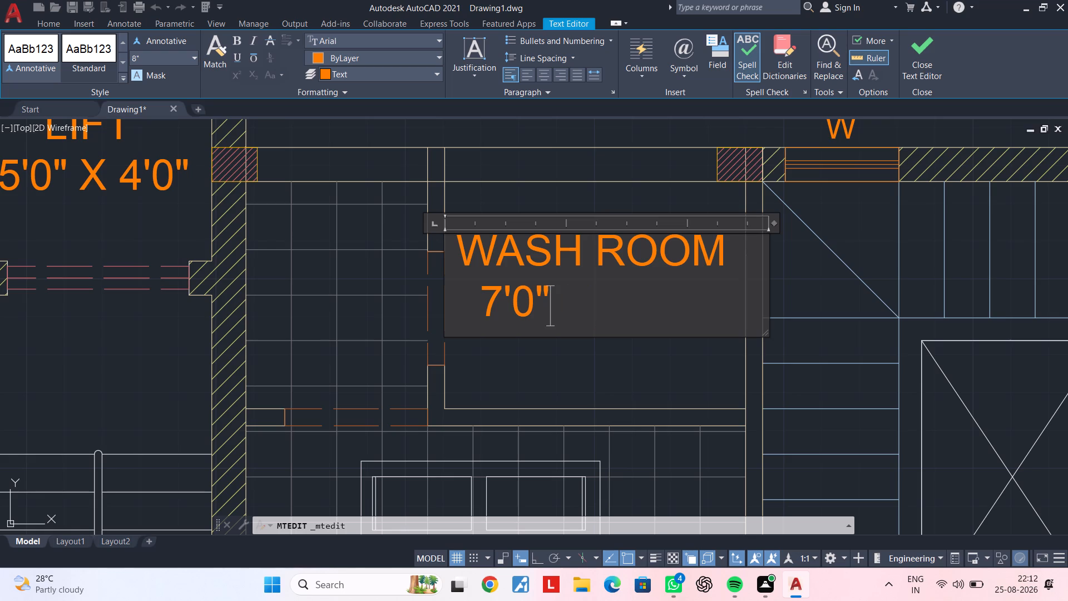
key("BackSpace")
key("BackSpace")
key("BackSpace")
key("BackSpace")
type("6'6\"")
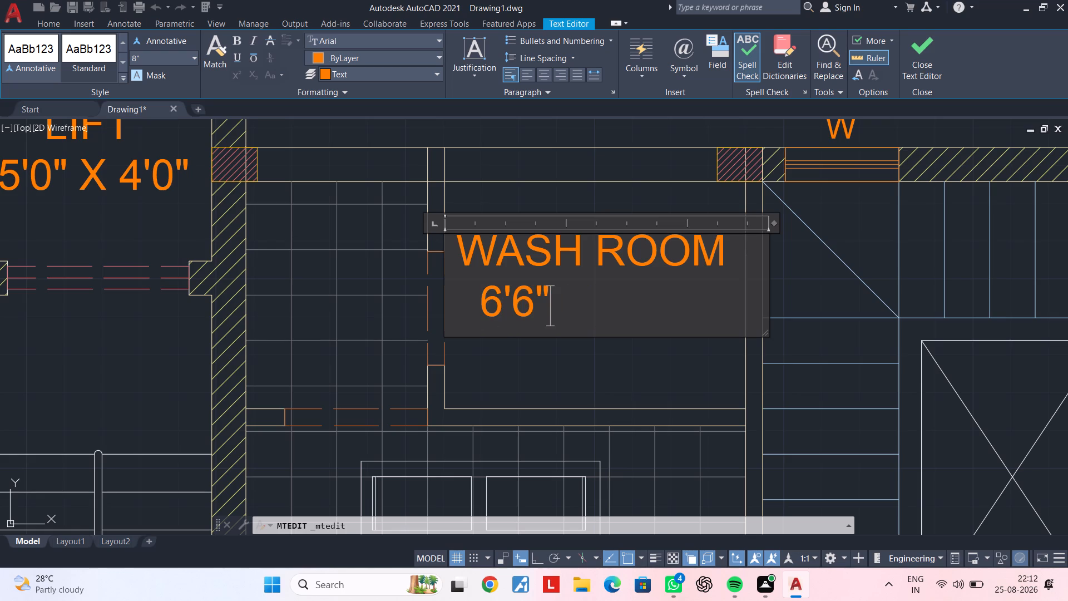
key("space")
type("X")
key("space")
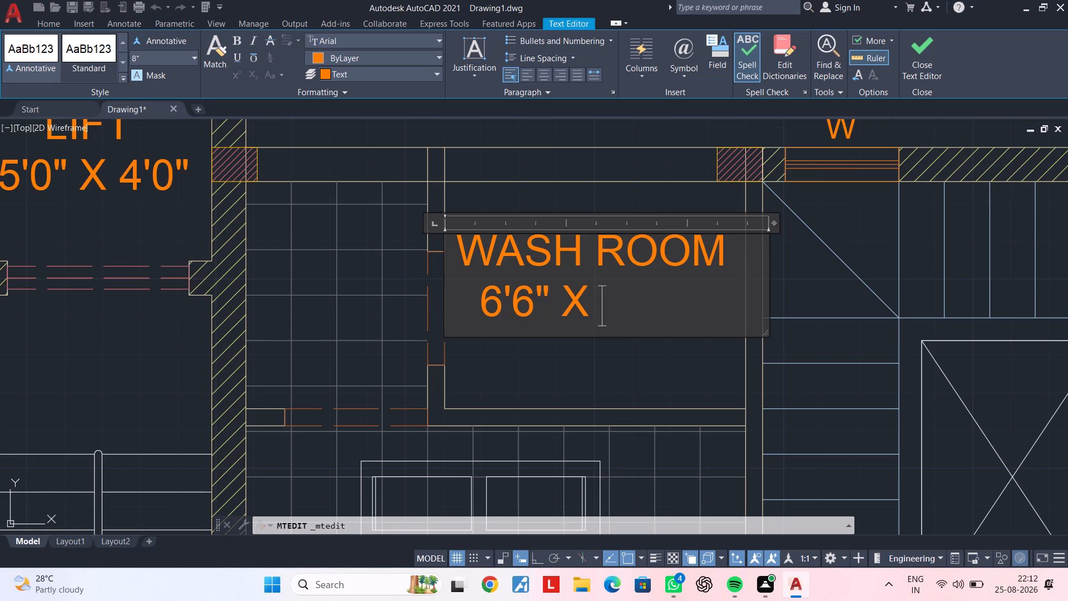
type("5'0\"")
left_click(632, 363)
Copy the DRESS label from below the master bedroom into the tiled space between the lift and the new wash room label.
scroll(641, 369, "down", 5)
middle_click_drag(718, 406, 705, 342)
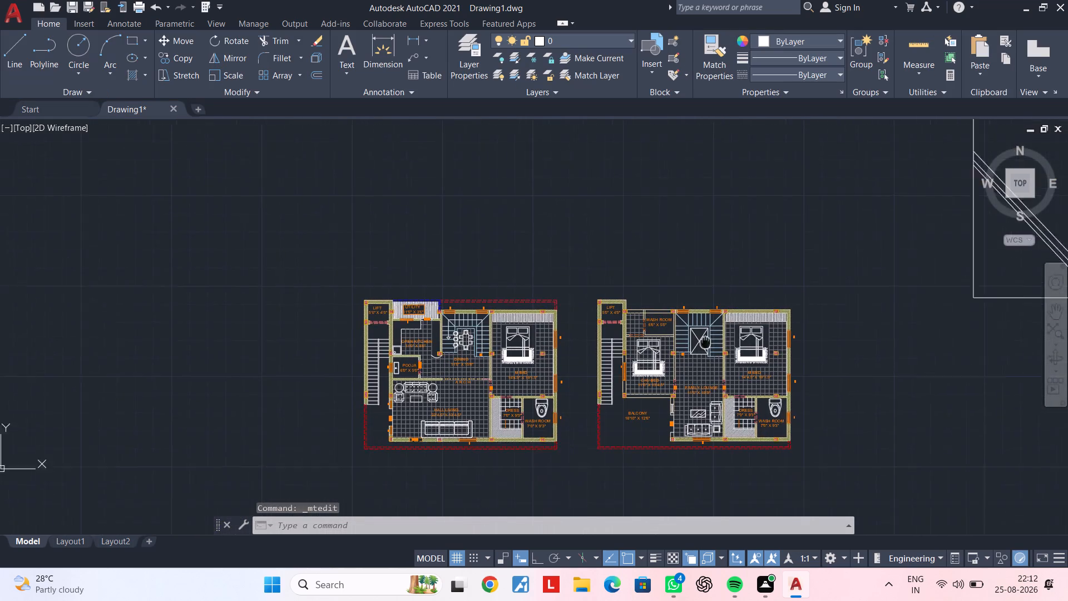
middle_click_drag(705, 342, 699, 293)
scroll(735, 369, "up", 3)
left_click(722, 327)
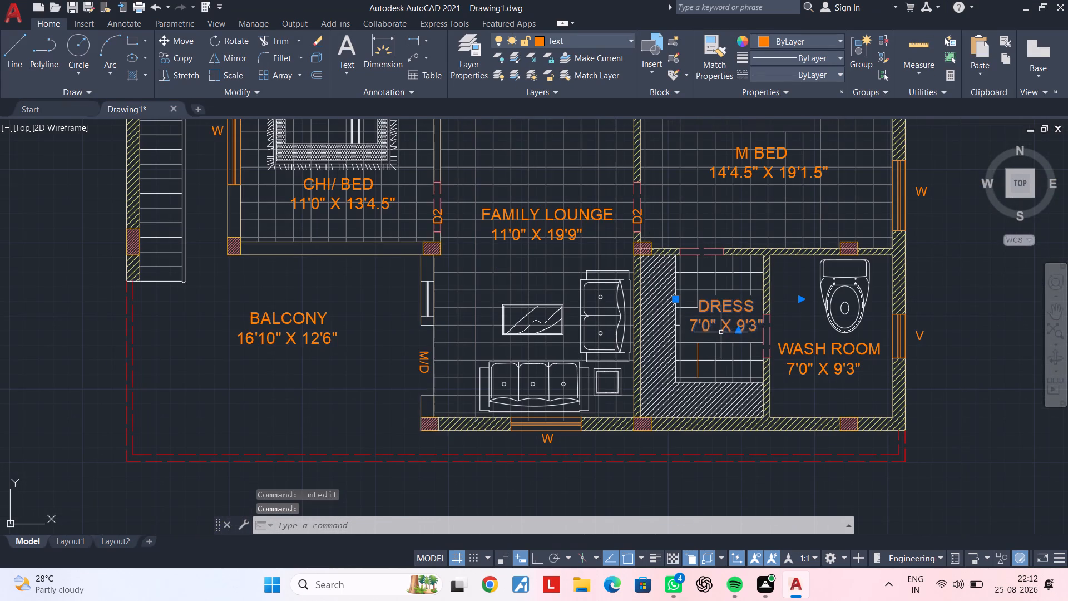
type("CO")
key("space")
left_click(718, 319)
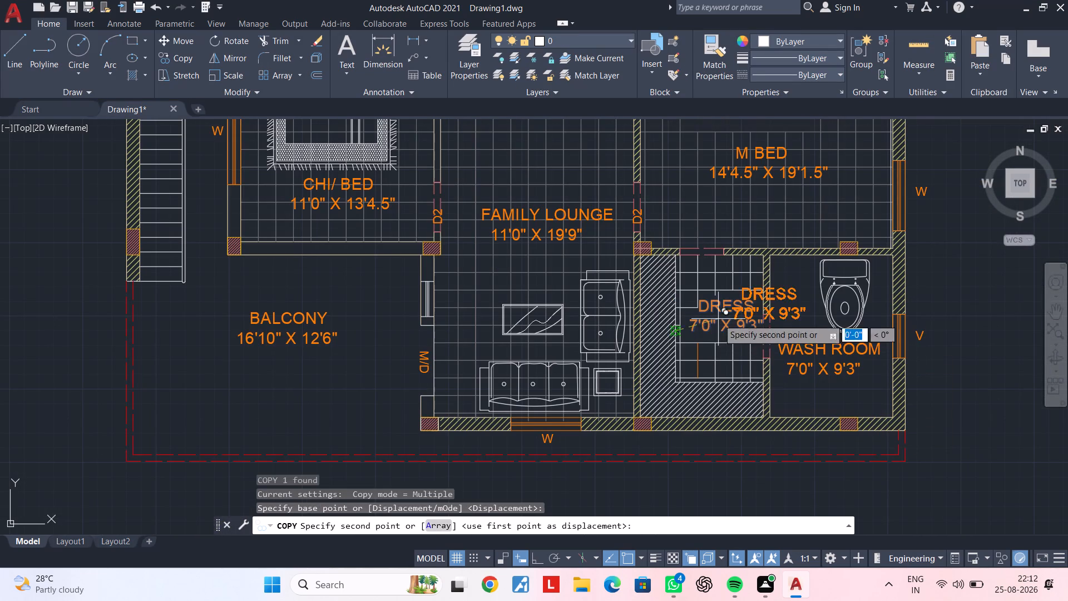
scroll(481, 273, "down", 1)
middle_click_drag(484, 283, 624, 519)
scroll(483, 319, "up", 2)
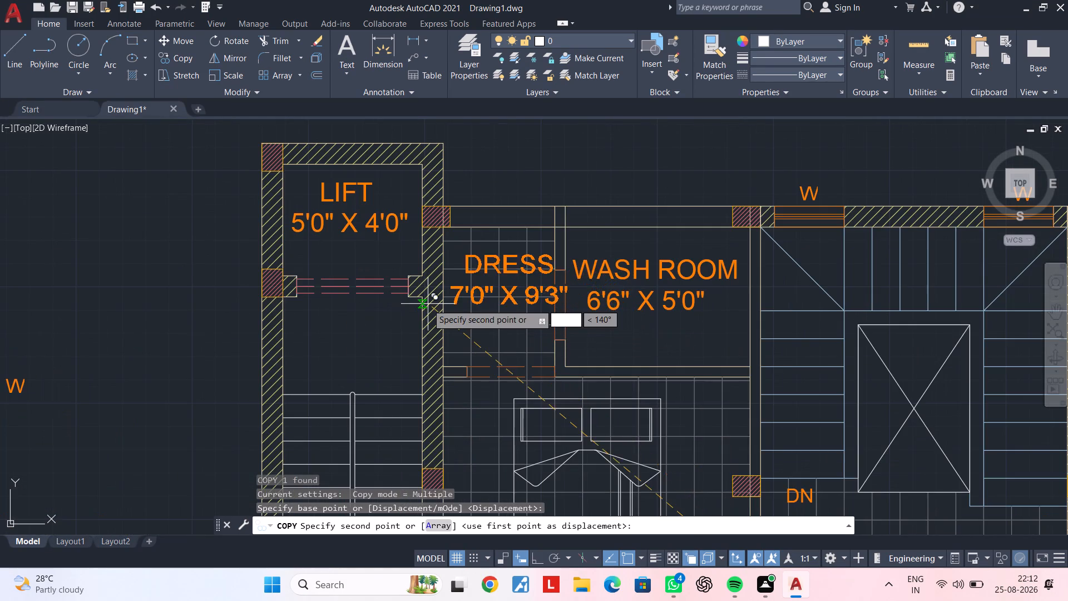
scroll(427, 304, "up", 1)
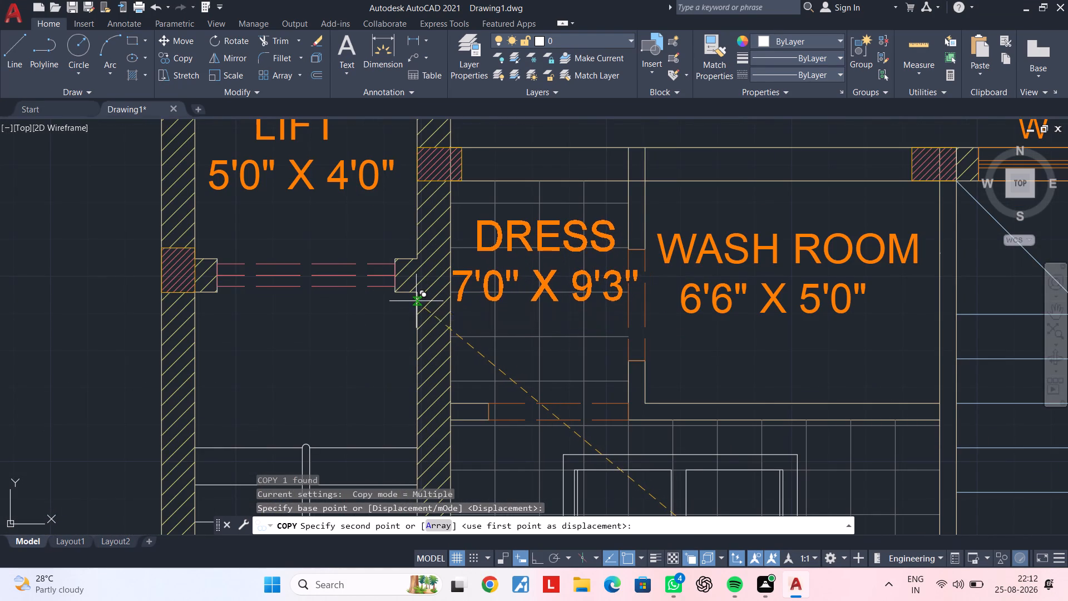
left_click(416, 301)
key("Escape")
key("Escape")
Change the size line of the copied DRESS label to 4'0" X 5'0" and finish editing.
double_click(582, 288)
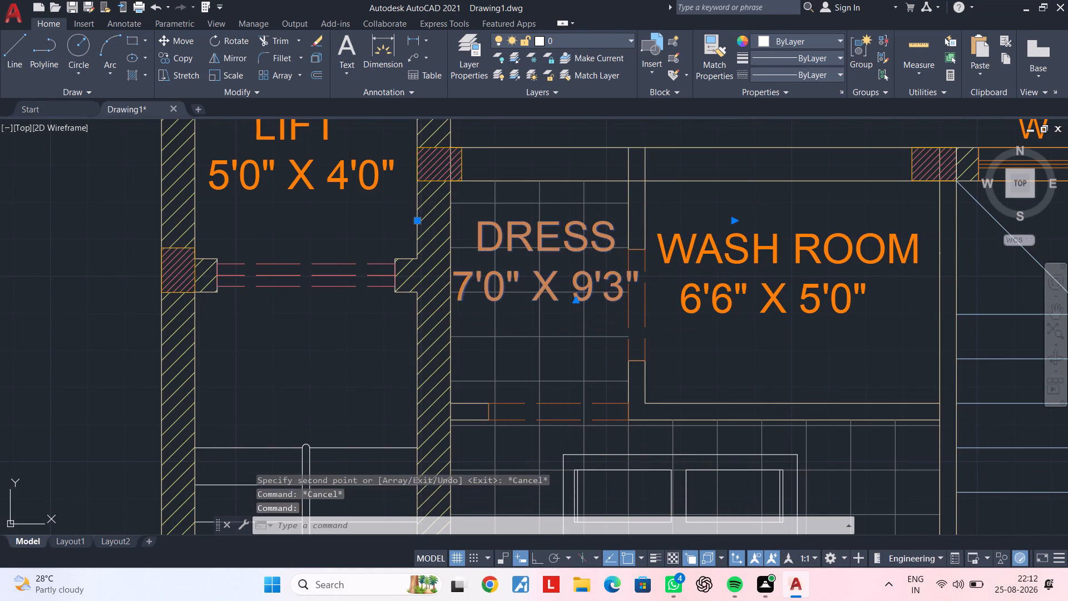
left_click(640, 282)
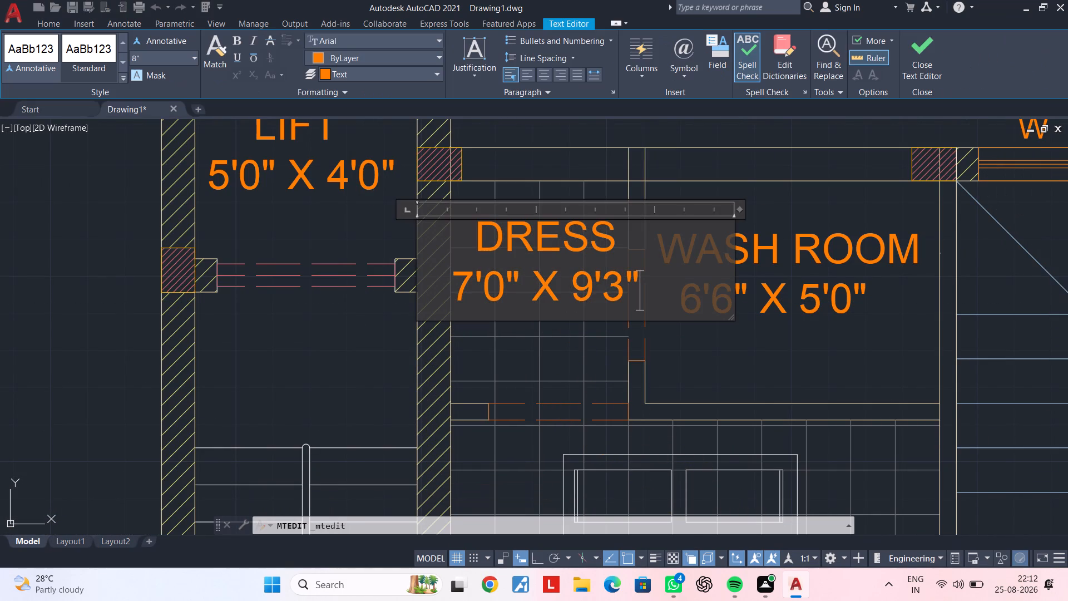
key("BackSpace")
key("BackSpace")
key("BackSpace")
key("BackSpace")
key("BackSpace")
key("BackSpace")
key("BackSpace")
key("BackSpace")
key("BackSpace")
key("BackSpace")
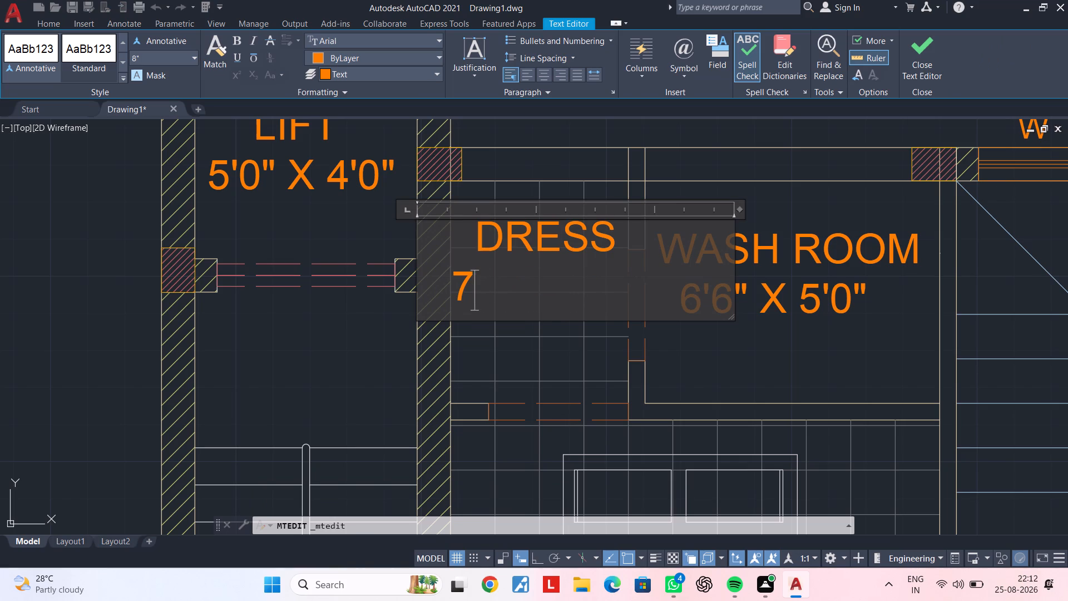
key("BackSpace")
key("4")
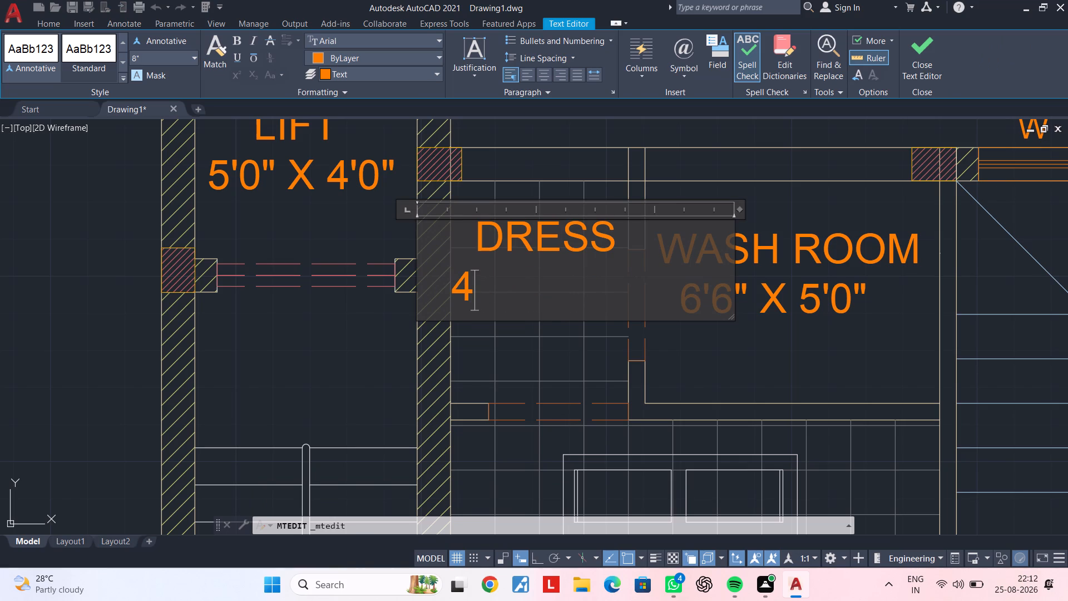
key("apostrophe")
type("0\"")
key("space")
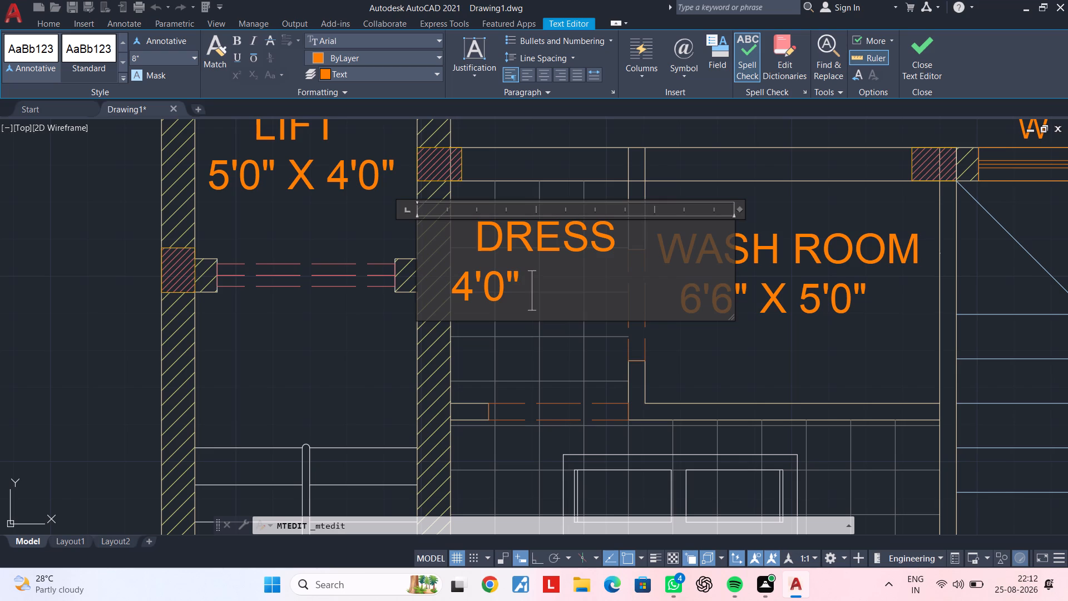
type("X")
key("space")
type("5'0\"")
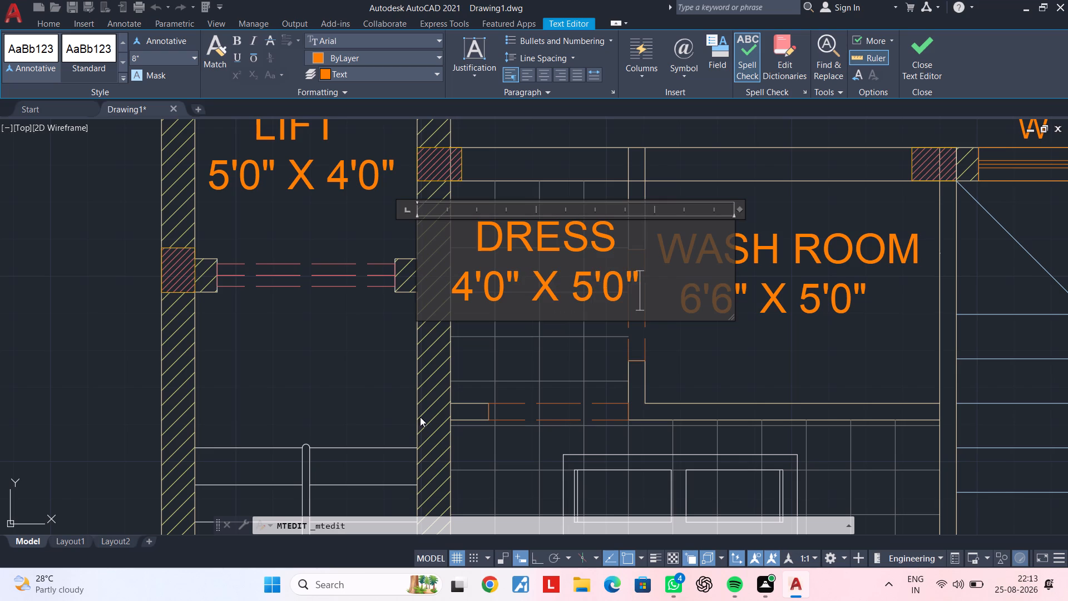
left_click(698, 343)
key("Escape")
key("Escape")
Look over the labelled copied floor plan, checking the rooms, staircase, family lounge and balcony.
scroll(711, 345, "down", 2)
middle_click_drag(715, 345, 510, 268)
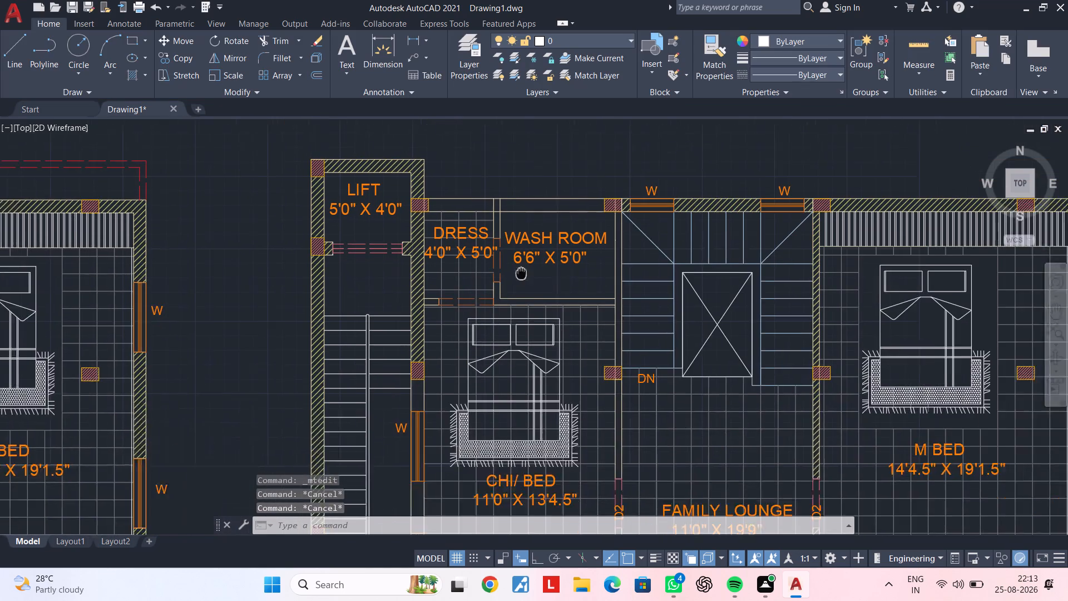
middle_click_drag(510, 268, 510, 268)
key("Escape")
middle_click_drag(636, 309, 576, 274)
key("Escape")
key("Escape")
middle_click_drag(638, 363, 591, 353)
key("Escape")
key("Escape")
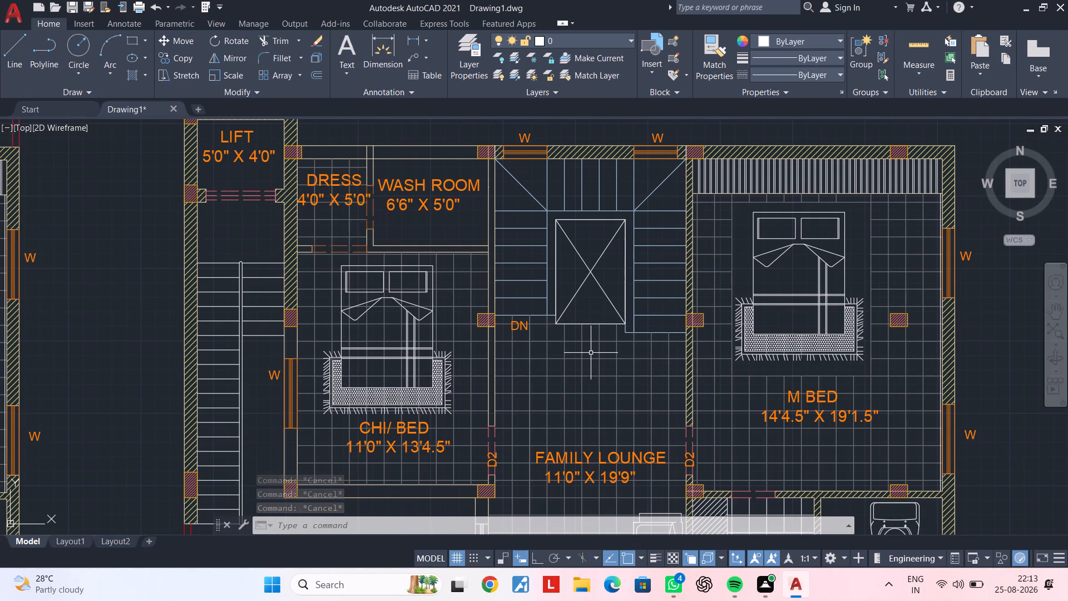
key("Escape")
key("Escape")
key("Escape")
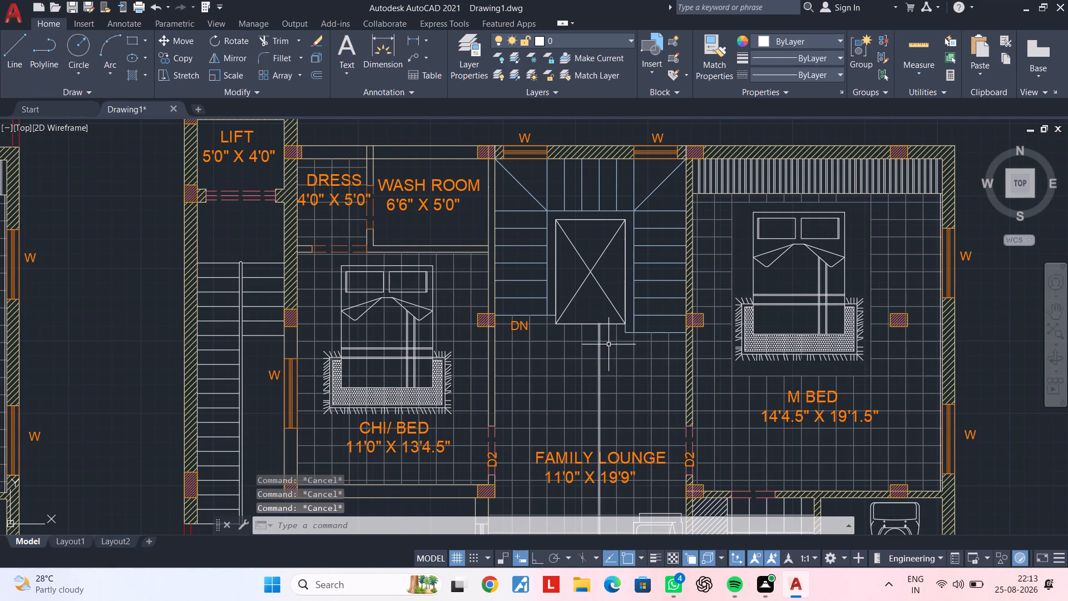
key("Escape")
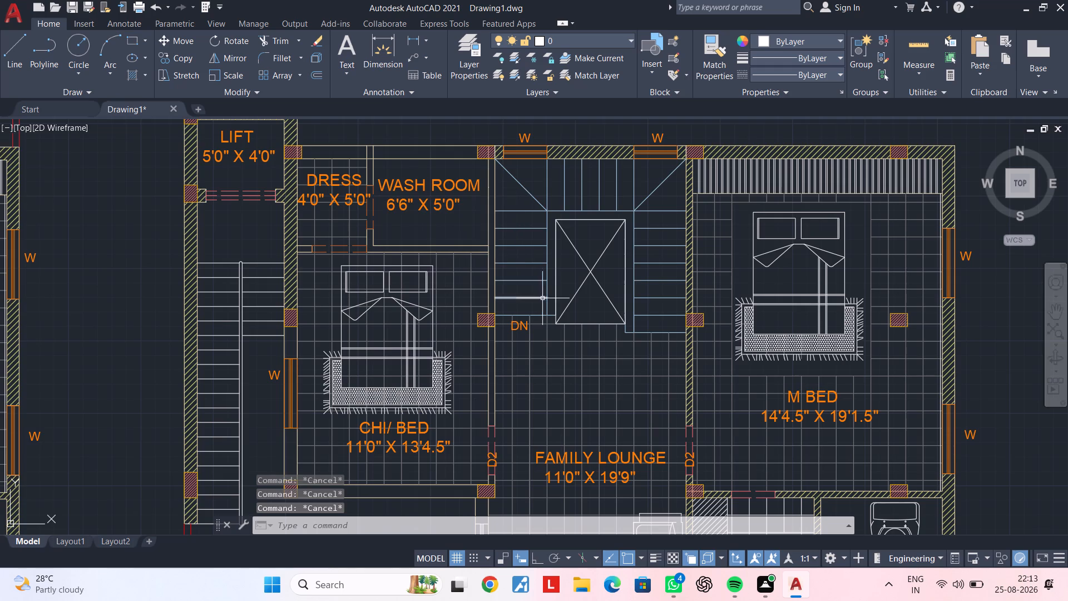
middle_click_drag(542, 301, 535, 258)
scroll(583, 333, "down", 1)
middle_click_drag(584, 334, 586, 321)
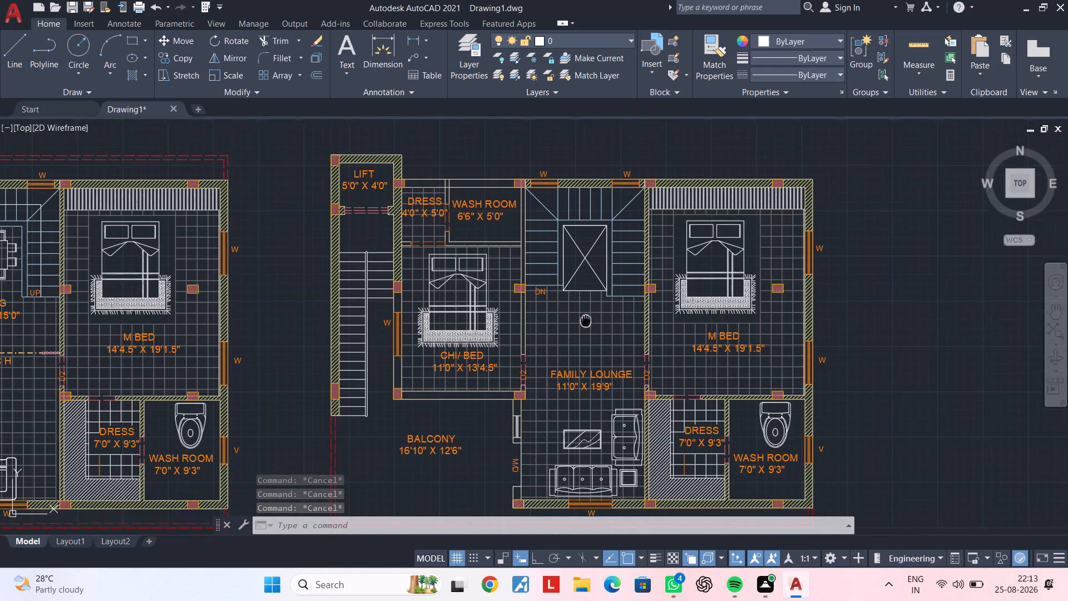
middle_click_drag(586, 321, 586, 278)
middle_click_drag(614, 338, 622, 304)
middle_click_drag(621, 348, 630, 316)
key("Escape")
key("Escape")
middle_click_drag(664, 313, 630, 411)
key("Escape")
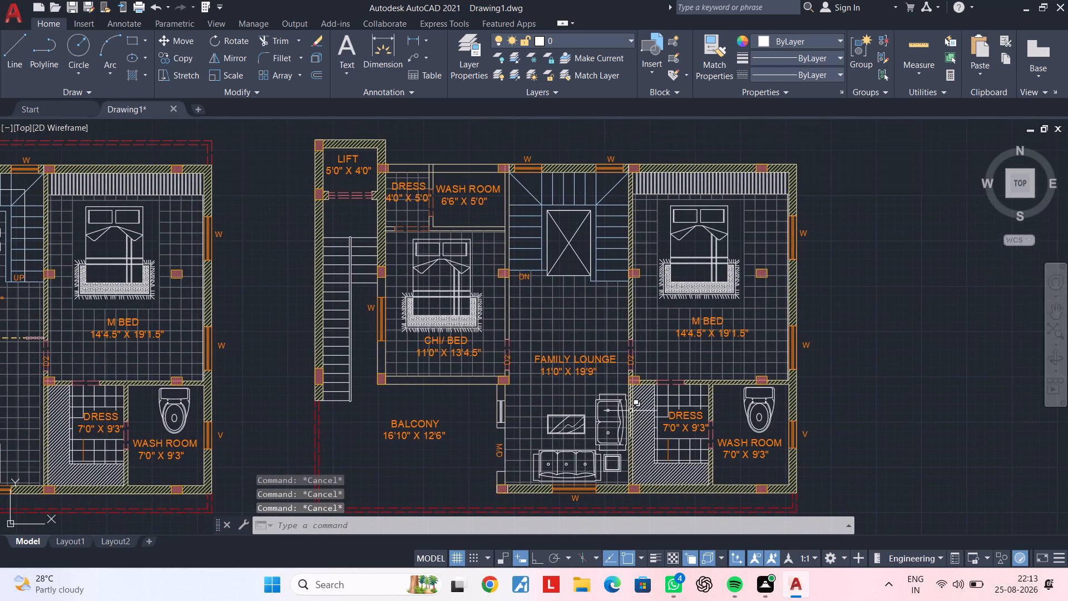
key("Escape")
key("Escape")
key("Escape")
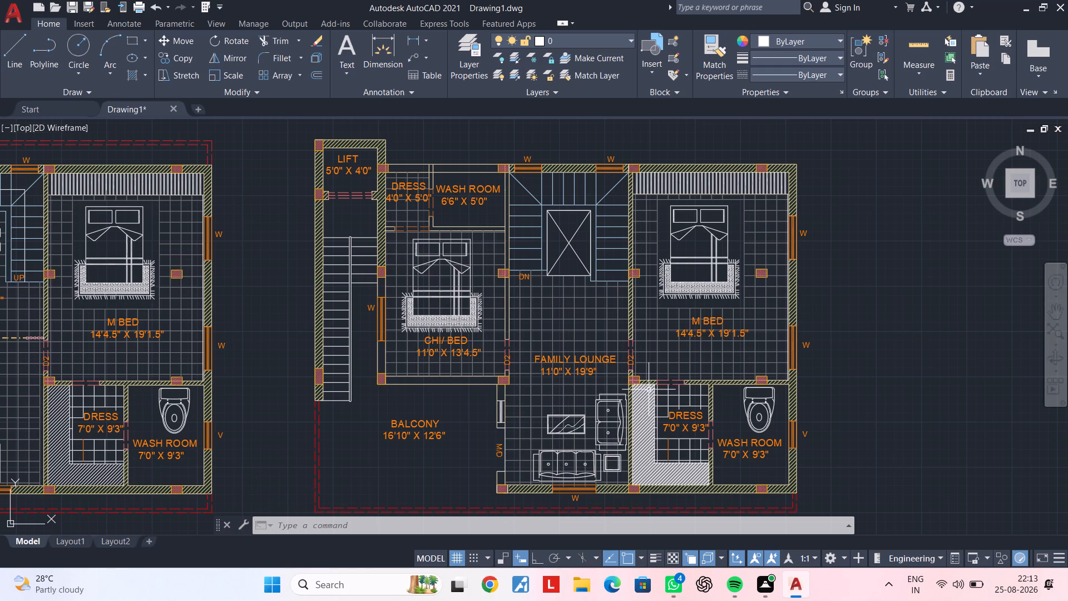
key("Escape")
key("Escape")
key("Escape")
middle_click_drag(550, 341, 551, 354)
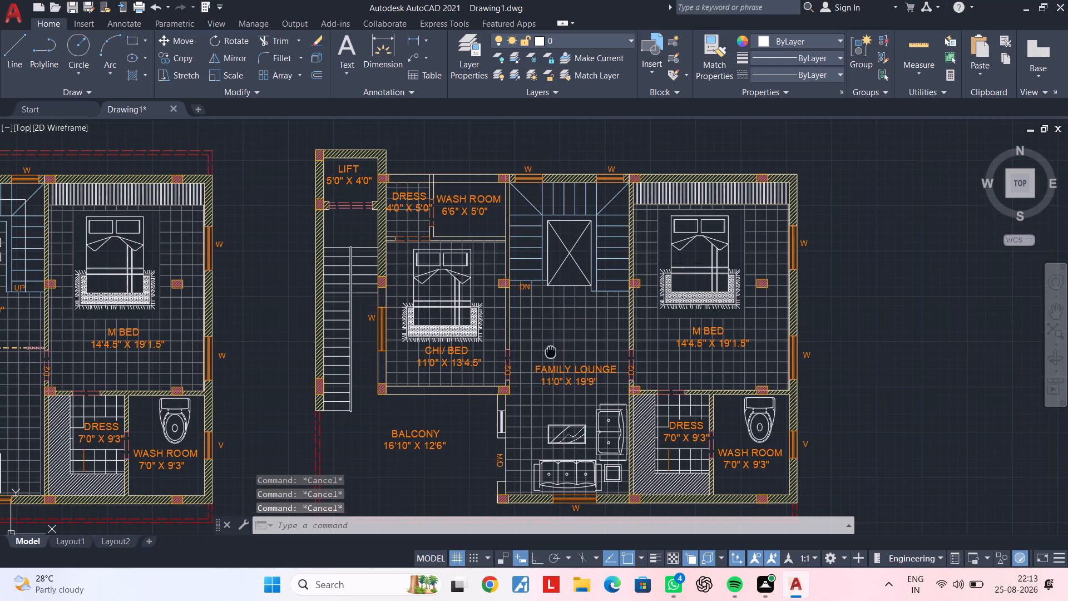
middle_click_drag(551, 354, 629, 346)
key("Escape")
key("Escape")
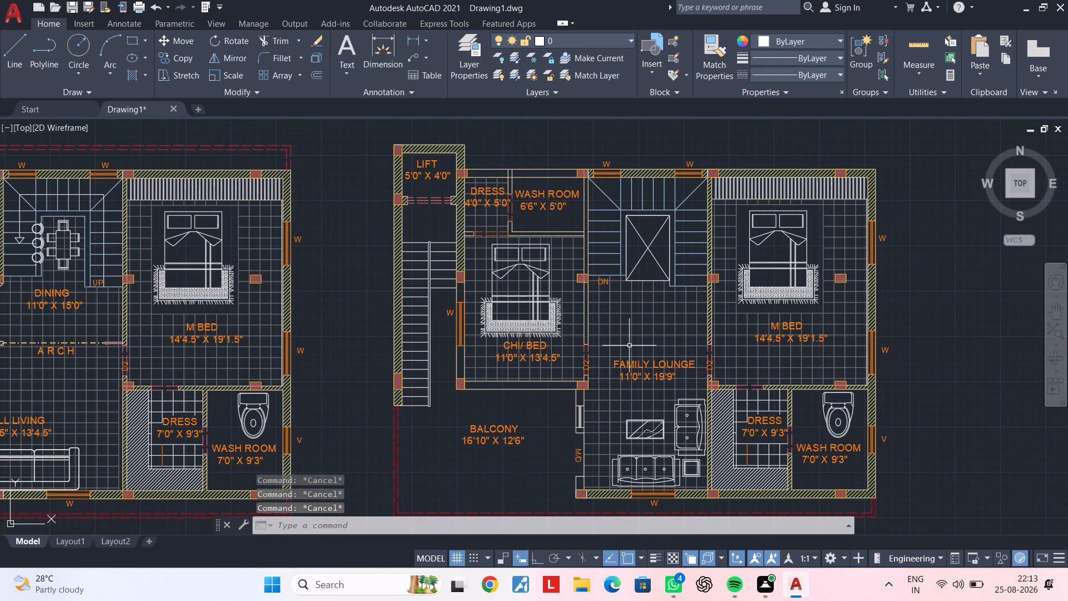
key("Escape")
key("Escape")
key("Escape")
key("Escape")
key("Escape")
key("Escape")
Draw a horizontal line about 44' long from the lift's outer top corner past the master bedroom, with Ortho on.
middle_click_drag(509, 117, 384, 165)
key("Escape")
middle_click_drag(584, 169, 478, 227)
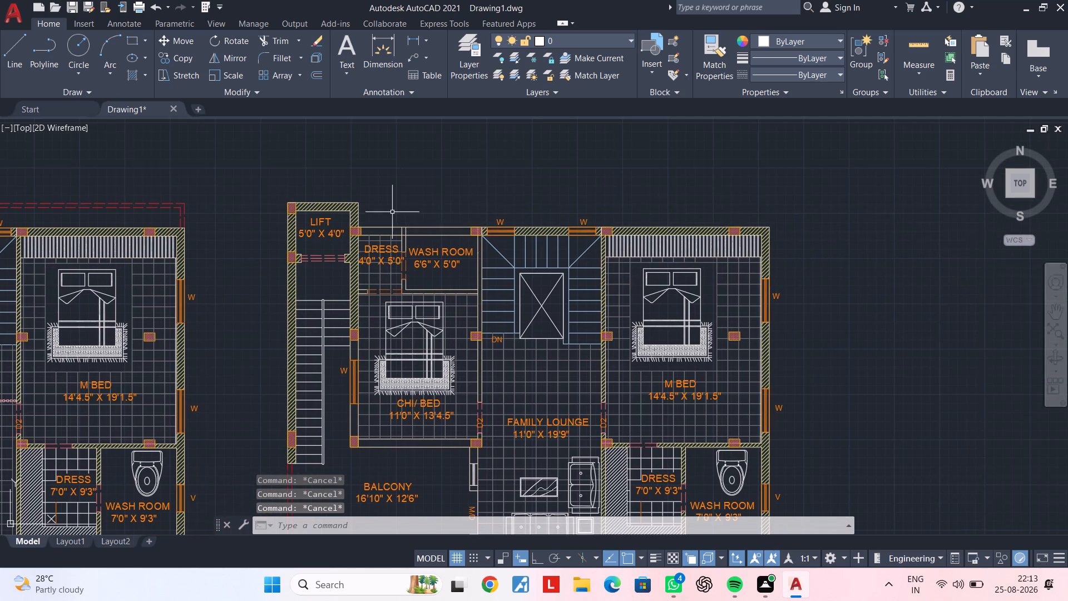
scroll(391, 209, "up", 2)
middle_click_drag(399, 206, 369, 241)
key("Escape")
key("Escape")
type("L")
key("space")
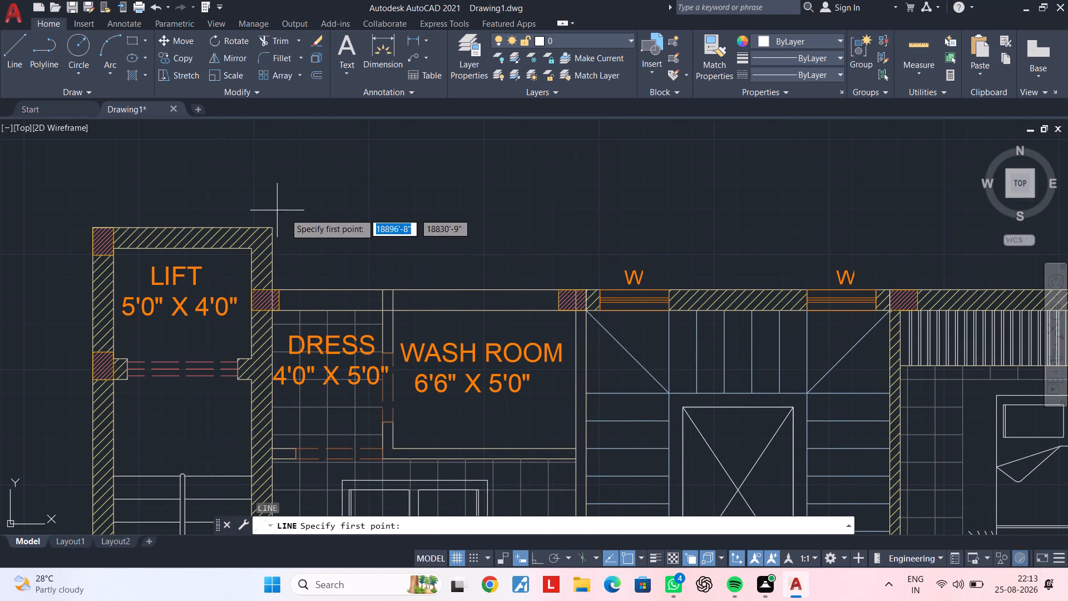
left_click(273, 229)
scroll(903, 206, "down", 1)
middle_click_drag(887, 213, 536, 238)
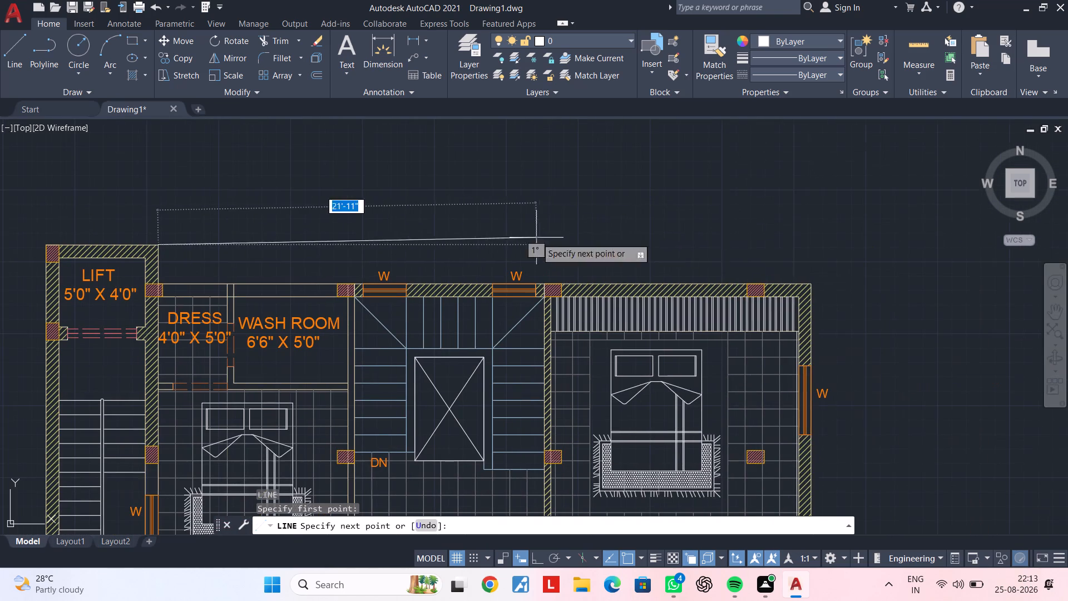
left_click(542, 560)
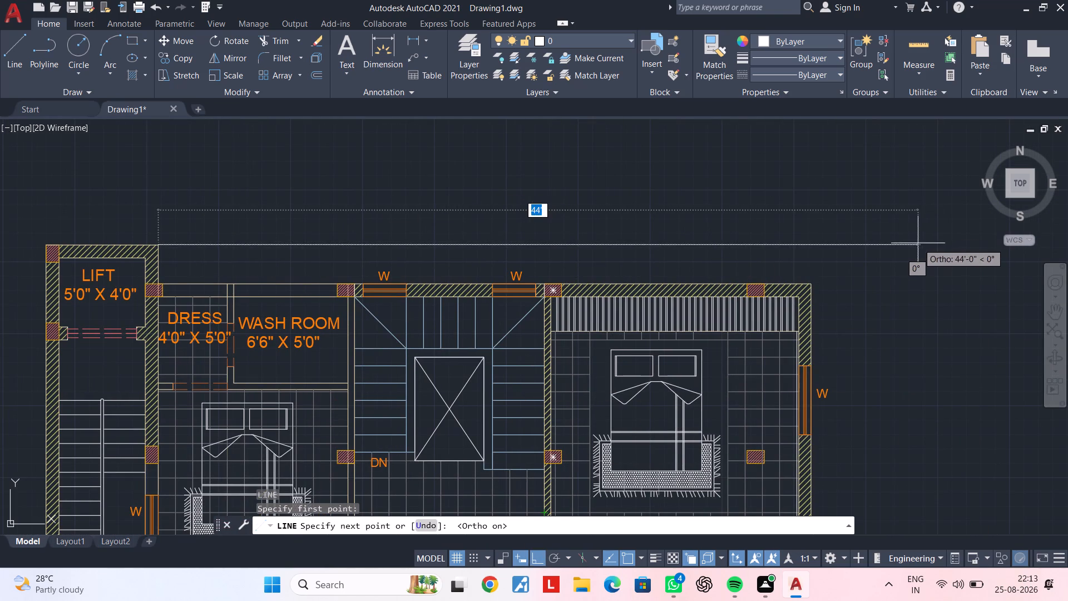
left_click(913, 249)
key("Escape")
key("Escape")
Draw a vertical line about 2'-3" from the master bedroom's outer top corner up to the new horizontal line.
key("space")
scroll(827, 285, "up", 3)
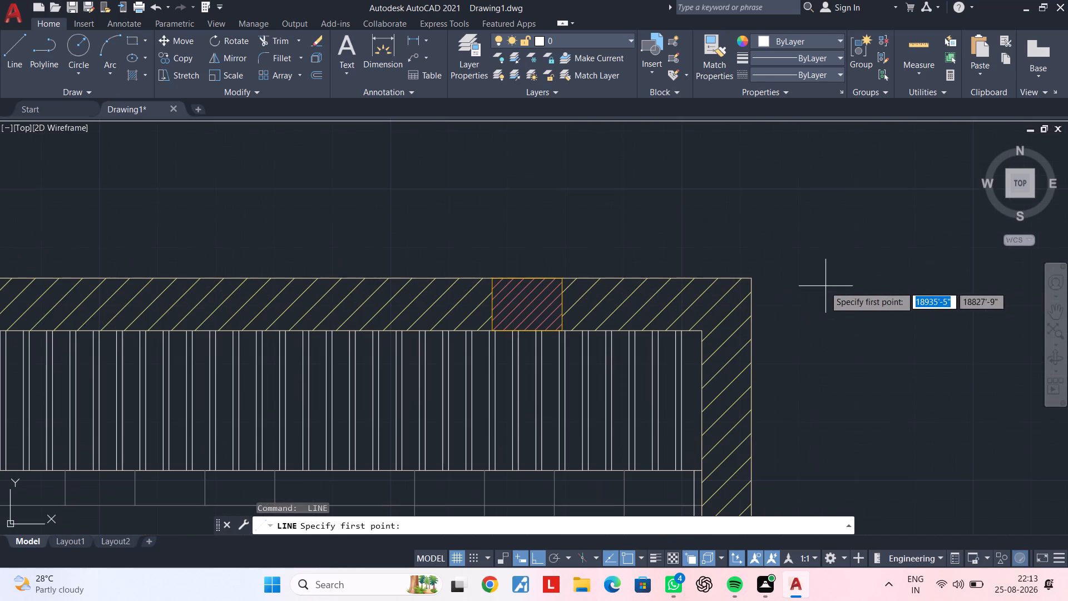
left_click(750, 279)
middle_click_drag(747, 196, 731, 336)
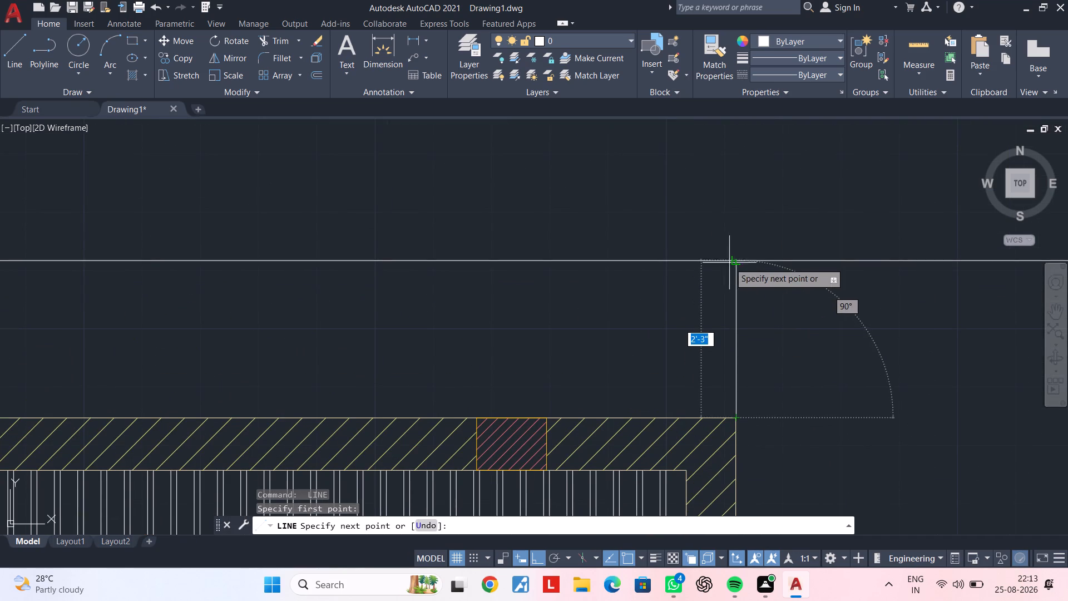
left_click(733, 259)
key("Escape")
key("Escape")
Trim the part of the horizontal line that runs past the new vertical line.
type("TR")
key("space")
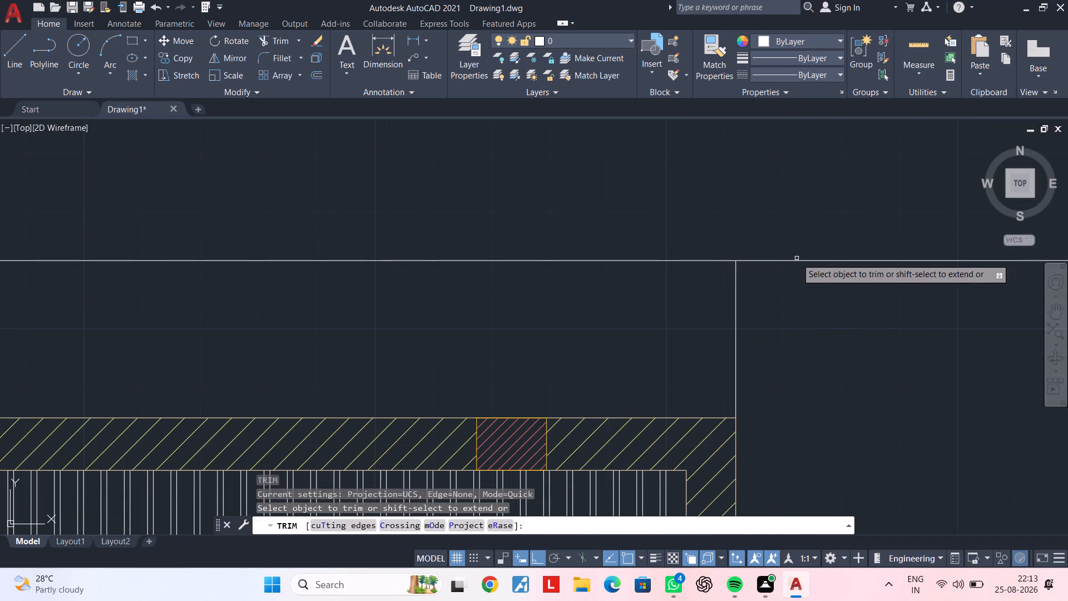
left_click(797, 258)
left_click(794, 276)
key("Escape")
Offset the new horizontal and vertical boundary lines inward by 4.5".
scroll(794, 277, "down", 2)
middle_click_drag(817, 273, 914, 269)
key("Escape")
key("Escape")
middle_click_drag(699, 289, 897, 269)
key("Escape")
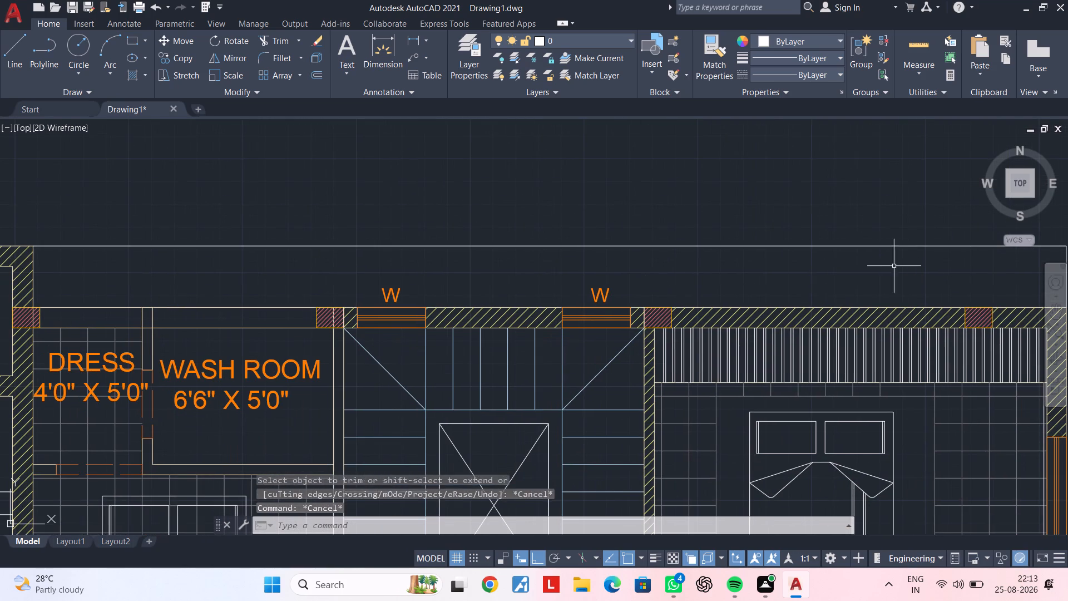
key("Escape")
key("Escape")
type("OF")
key("space")
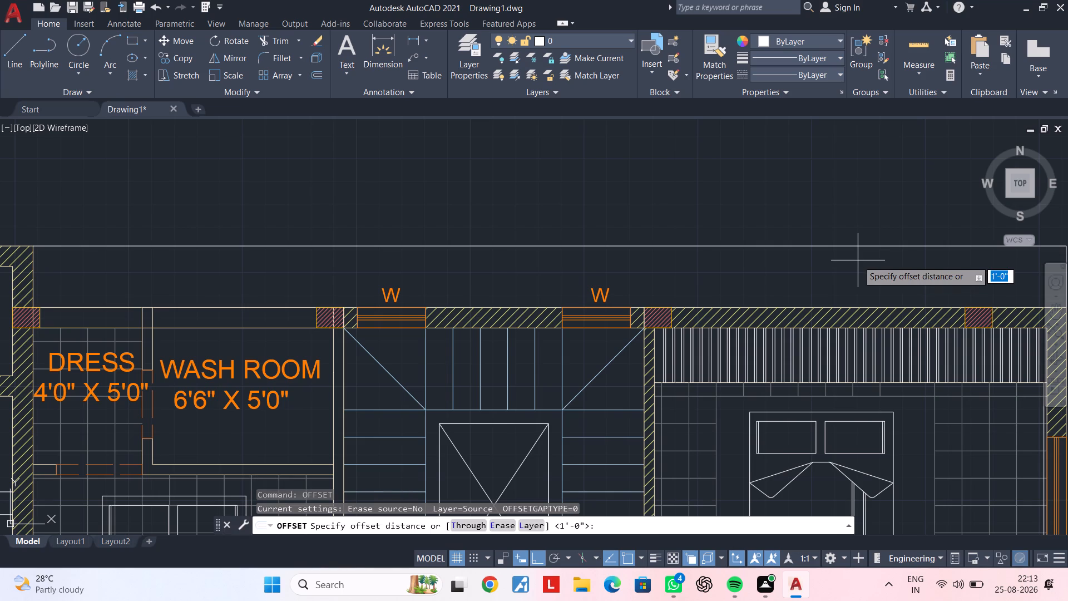
type("4.5\"")
key("Return")
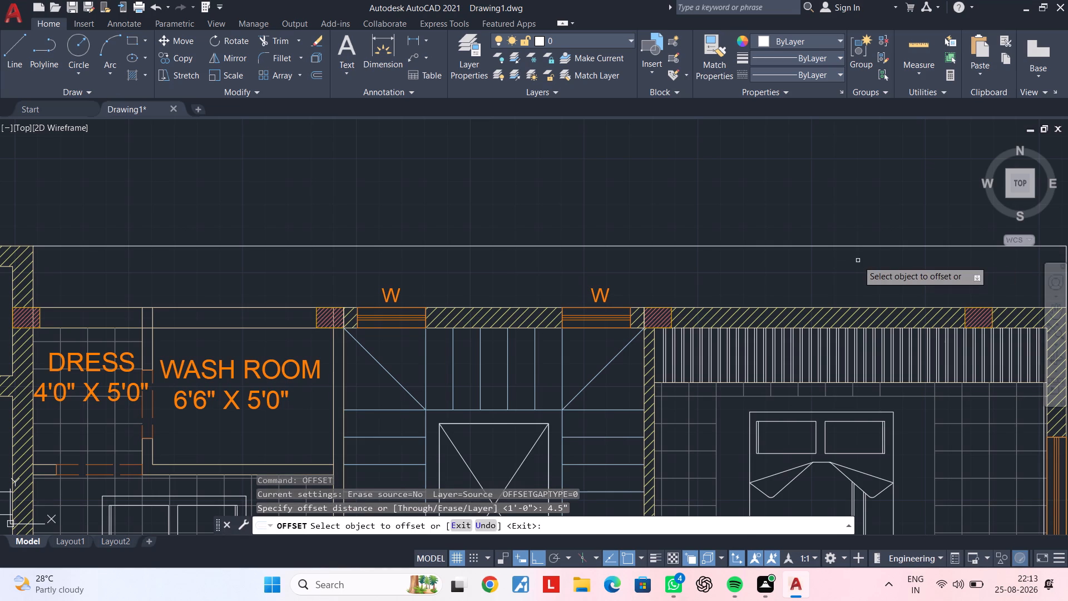
left_click(270, 246)
left_click(261, 284)
middle_click_drag(527, 281, 274, 253)
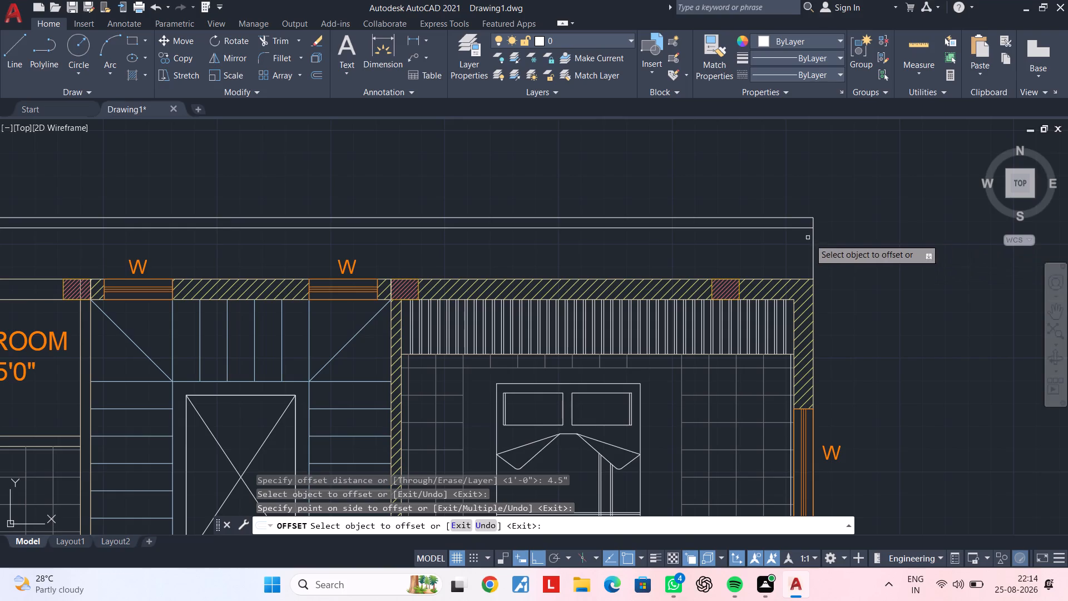
left_click_drag(812, 240, 788, 244)
left_click(786, 244)
key("Escape")
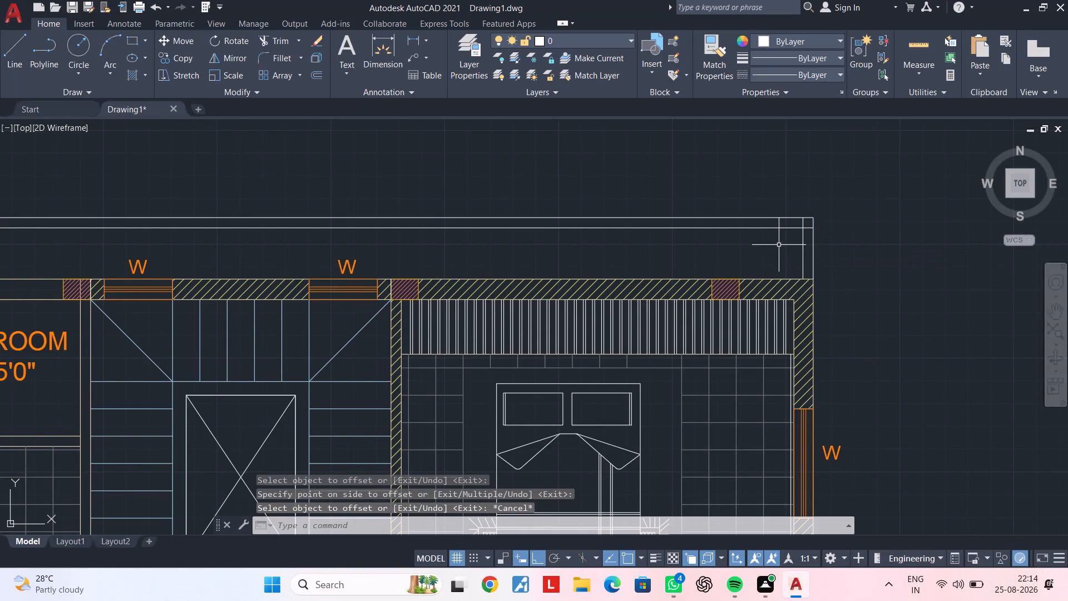
Trim the overlapping inner offset lines at the boundary corner beyond the master bedroom.
type("TR")
key("space")
scroll(809, 221, "up", 3)
left_click(760, 222)
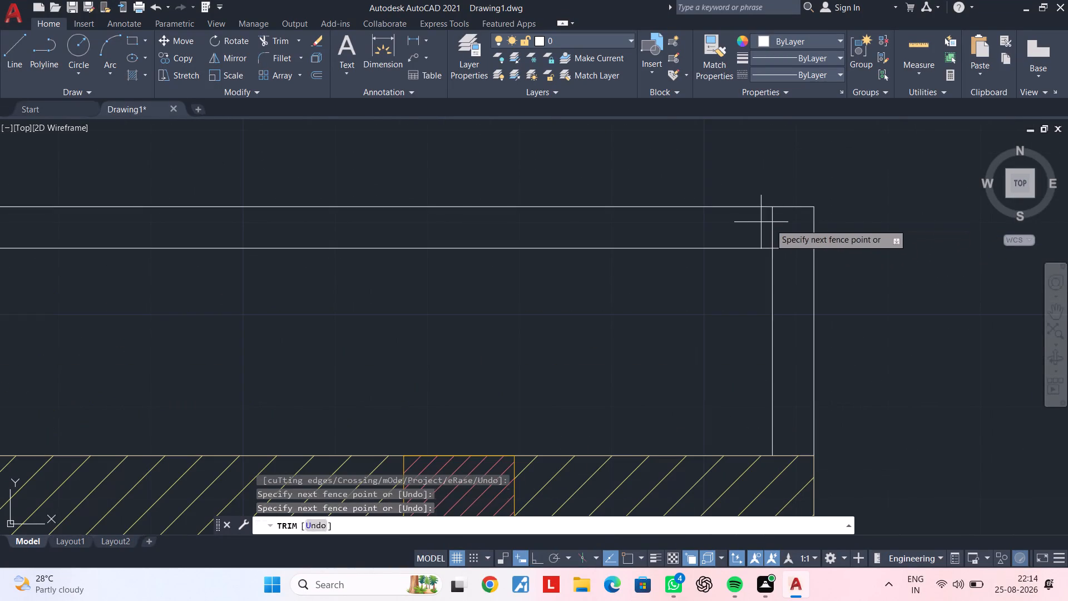
left_click(794, 252)
key("Escape")
Copy the staircase window nearest the WASH ROOM 6'6" X 5'0" into that wash room's outer wall.
scroll(794, 254, "down", 4)
middle_click_drag(716, 266, 931, 231)
key("Escape")
middle_click_drag(619, 244, 866, 227)
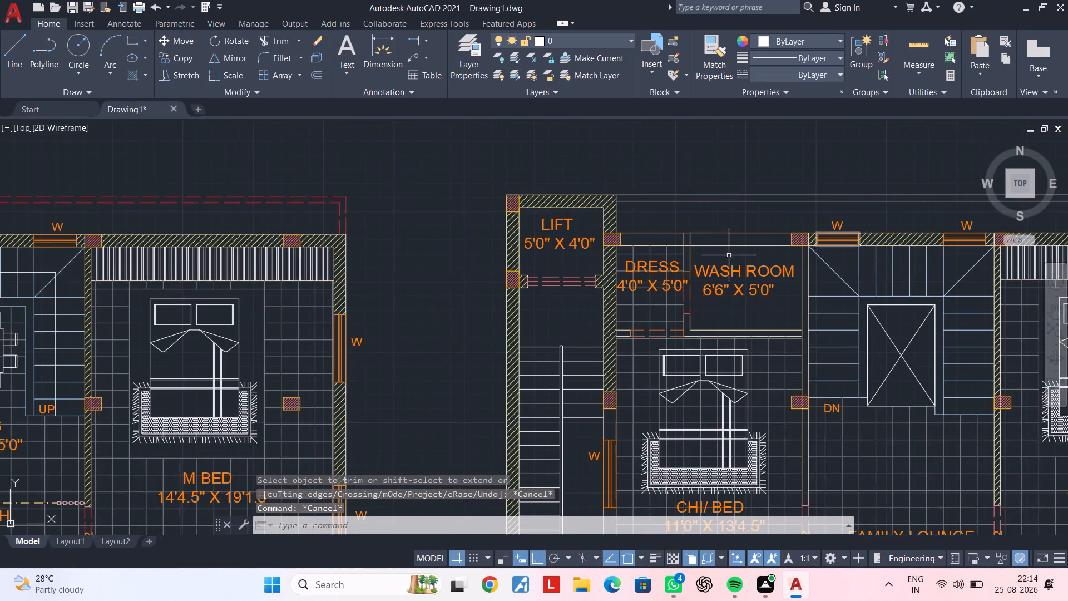
scroll(689, 261, "up", 3)
middle_click_drag(735, 228, 662, 278)
key("Escape")
middle_click_drag(686, 274, 614, 289)
key("Escape")
key("Escape")
key("Escape")
key("Escape")
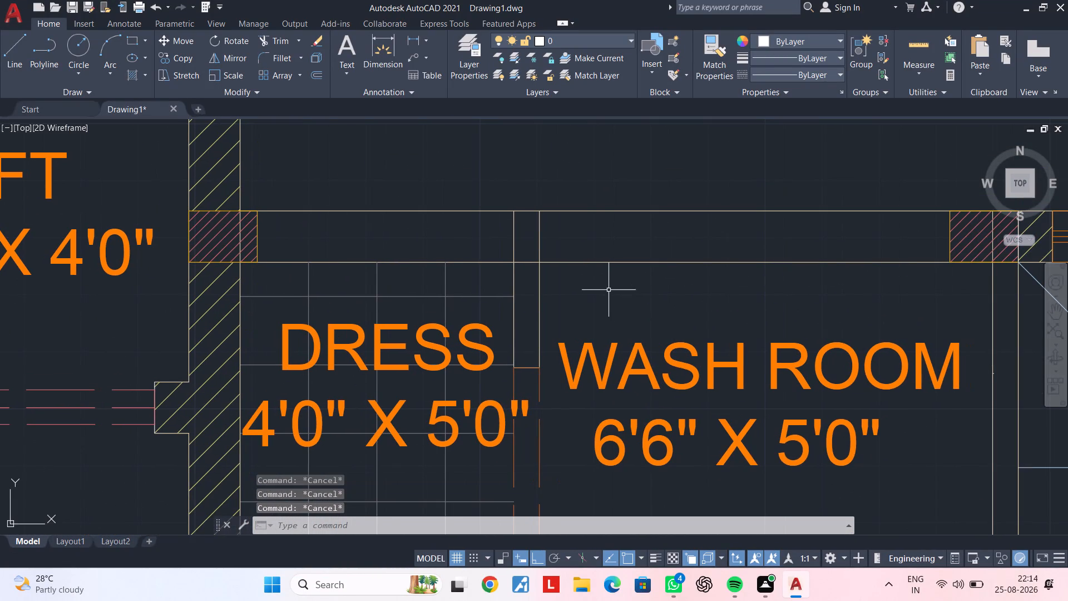
key("Escape")
key("Escape")
key("Escape")
key("Escape")
middle_click_drag(652, 284, 390, 280)
middle_click_drag(568, 278, 504, 285)
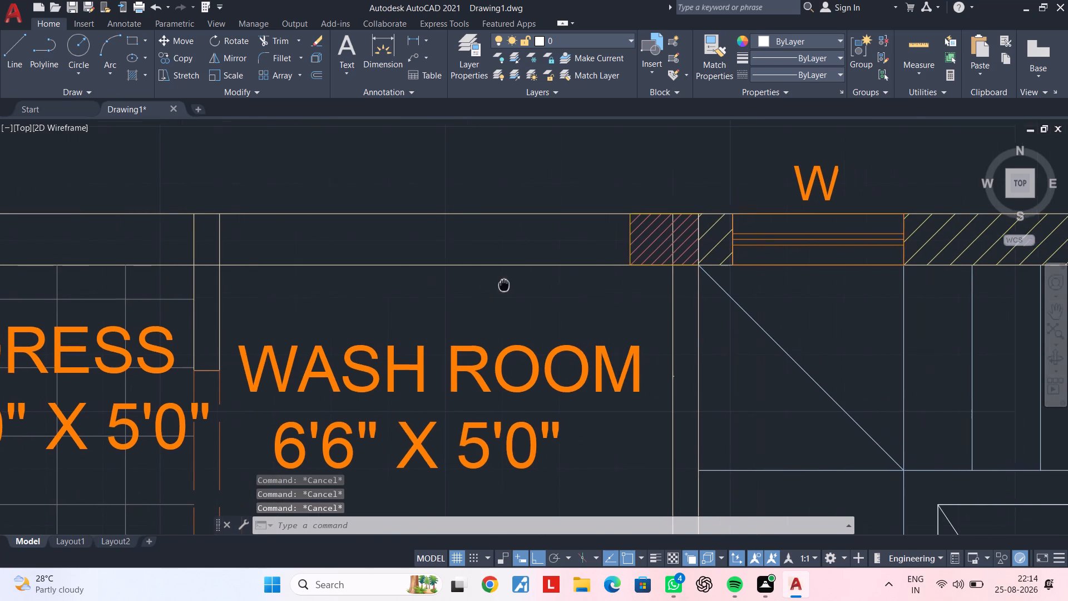
middle_click_drag(504, 285, 495, 286)
left_click(742, 266)
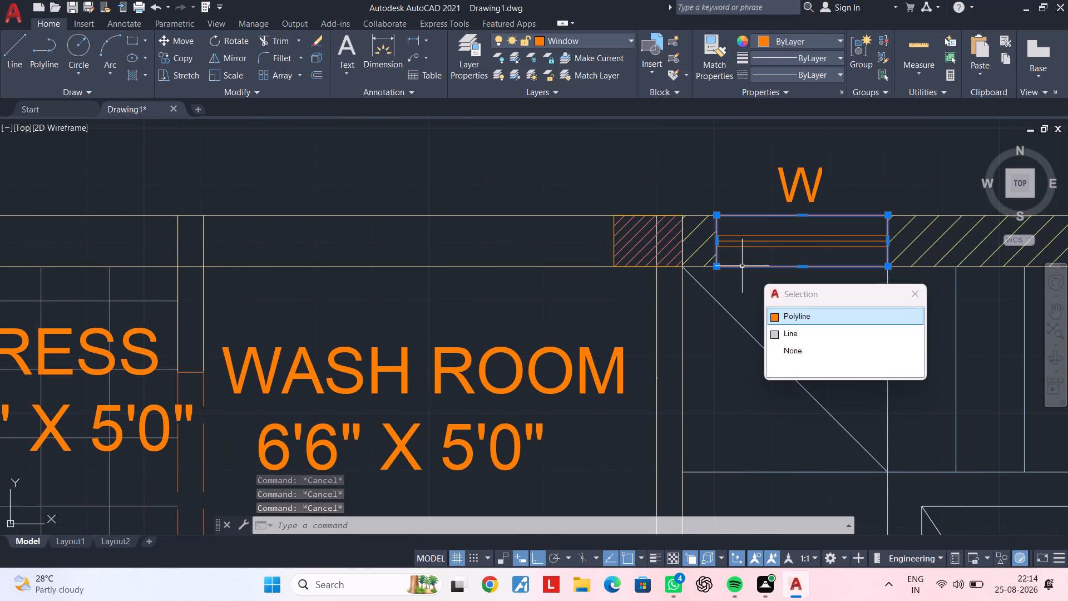
left_click(754, 258)
left_click(743, 233)
key("c")
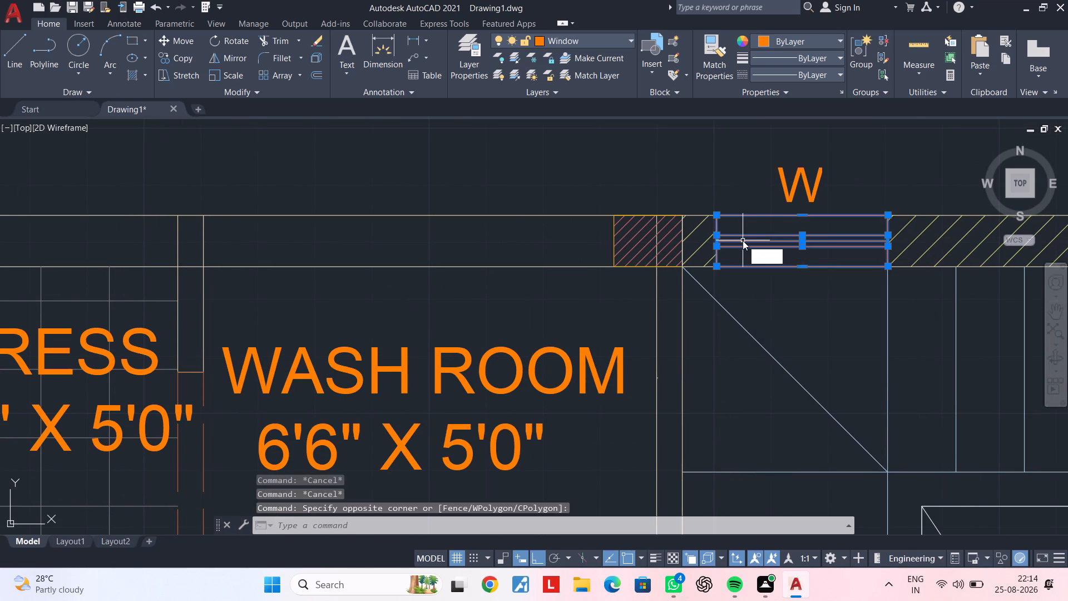
key("o")
key("space")
left_click(717, 264)
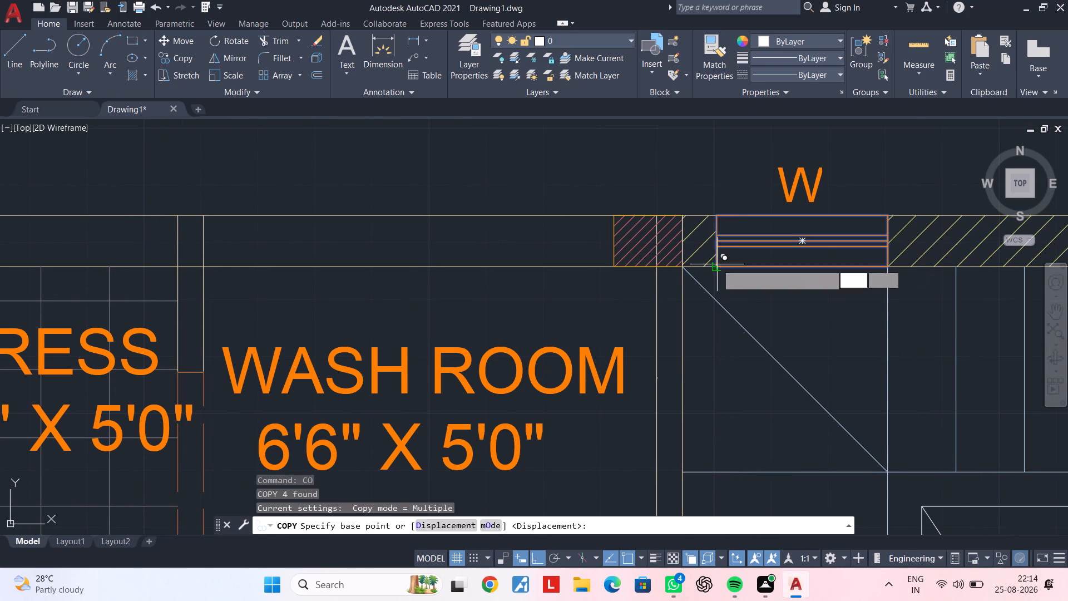
scroll(413, 269, "down", 1)
middle_click_drag(414, 269, 552, 263)
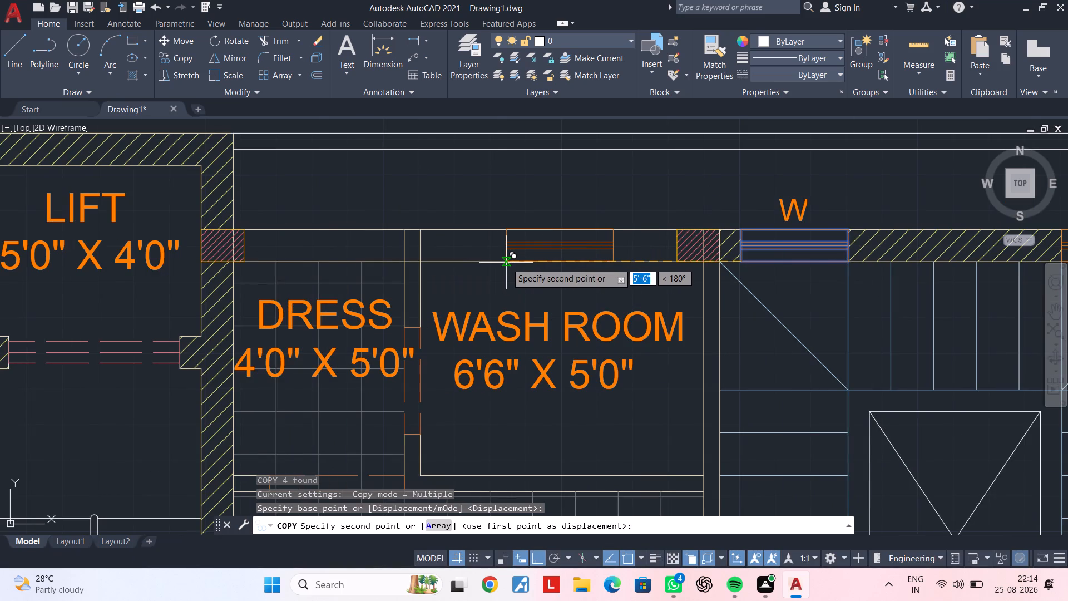
left_click(505, 262)
key("Escape")
key("Escape")
key("Escape")
middle_click_drag(592, 276, 575, 280)
key("Escape")
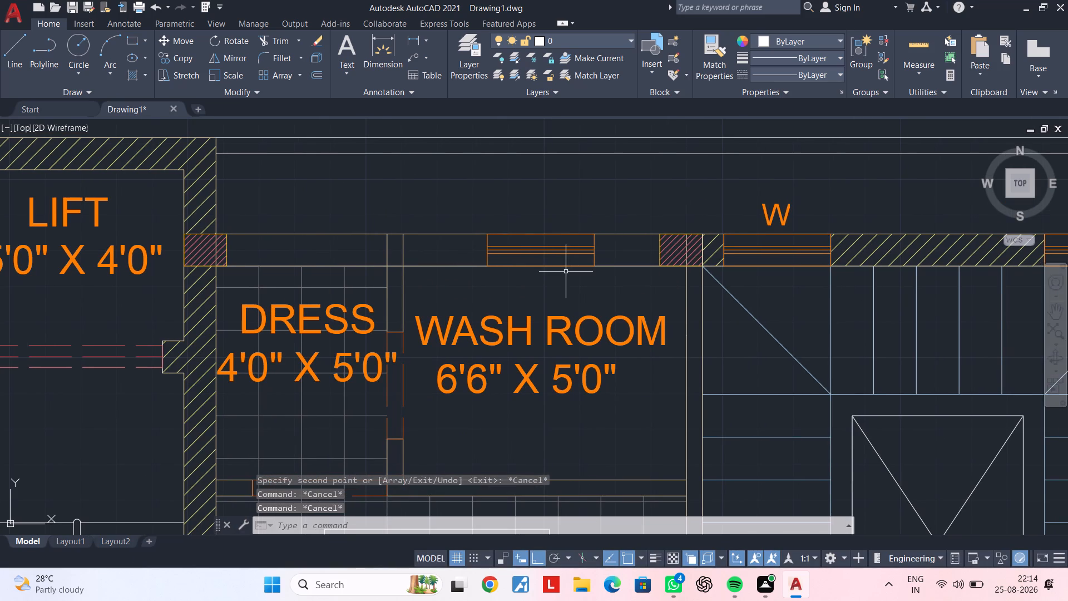
Draw a line across the wall thickness at each end of the copied wash room window.
key("l")
key("space")
scroll(576, 237, "up", 3)
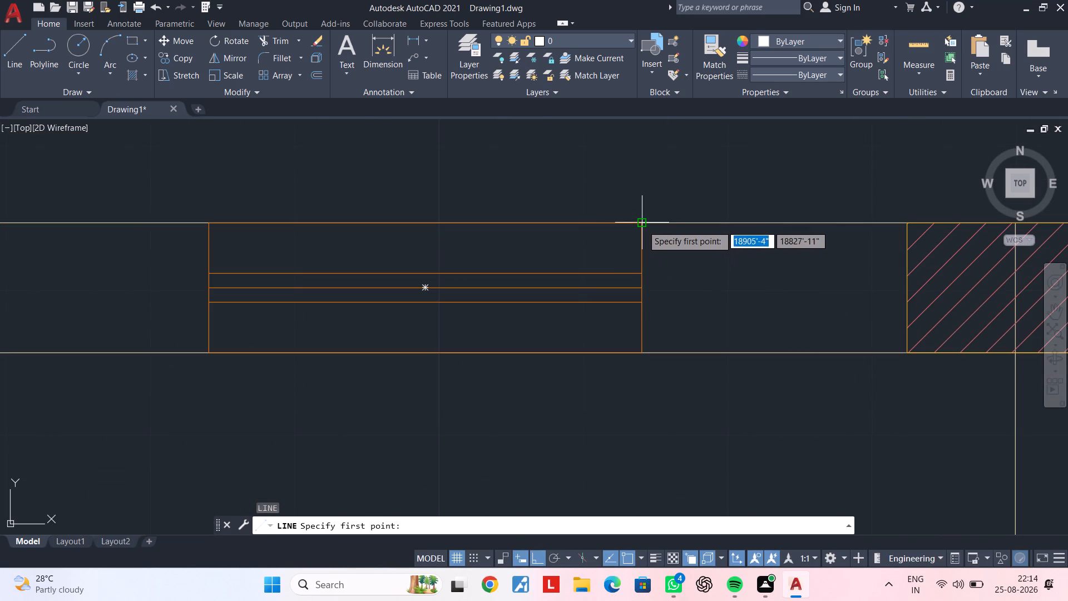
left_click(641, 225)
left_click(642, 356)
key("space")
key("space")
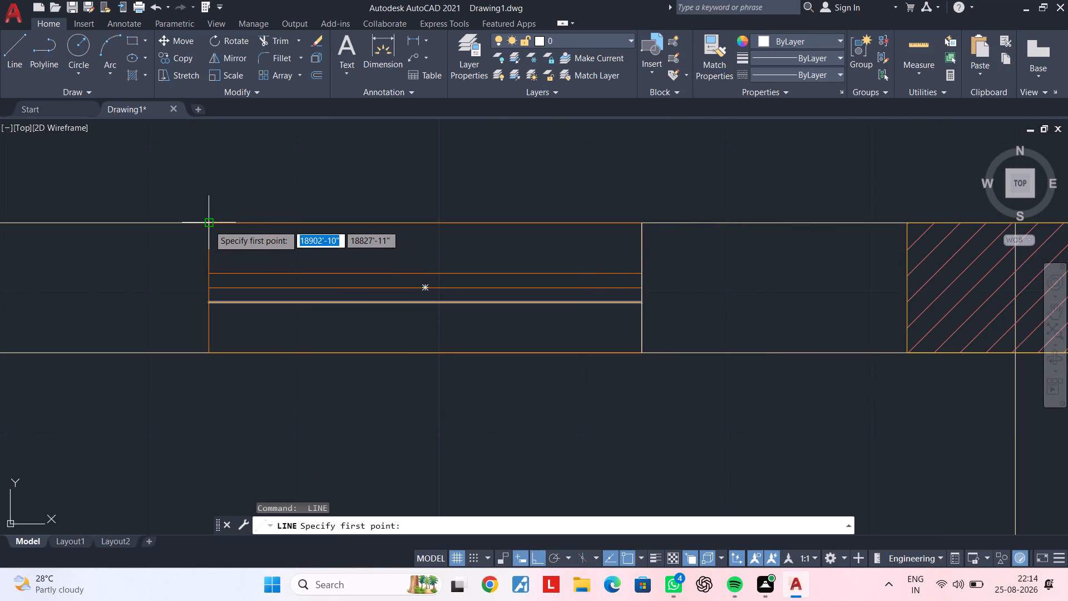
left_click_drag(207, 224, 207, 231)
left_click(209, 356)
key("Escape")
key("Escape")
Hatch the outer wall segments above DRESS and on both sides of the new wash room window with ANSI31.
scroll(397, 335, "down", 3)
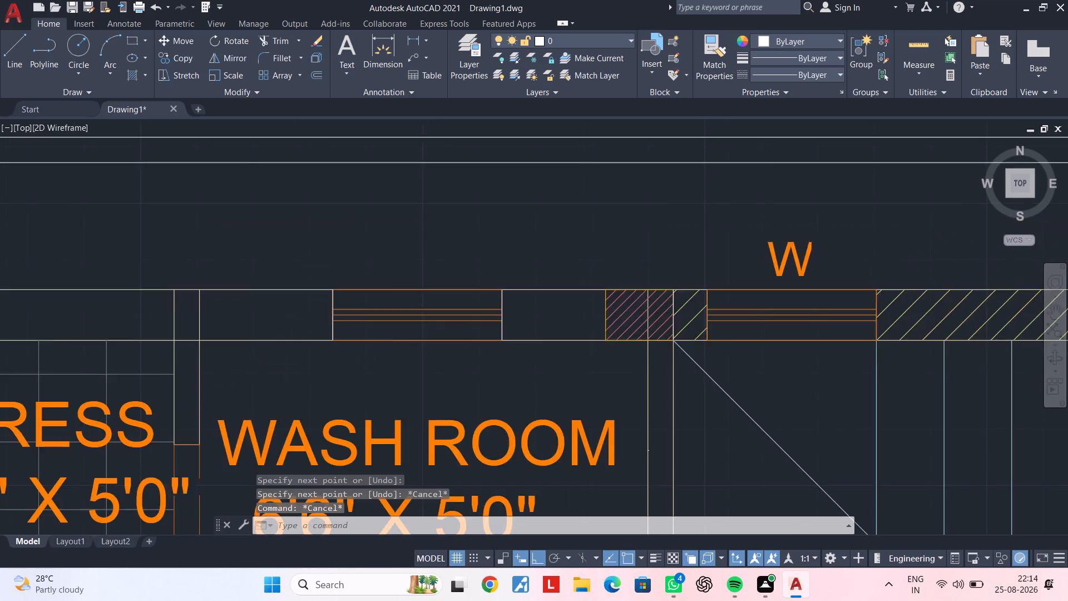
middle_click_drag(436, 328, 515, 284)
key("Escape")
key("Escape")
middle_click_drag(531, 279, 586, 272)
key("Escape")
key("Escape")
type("H")
key("space")
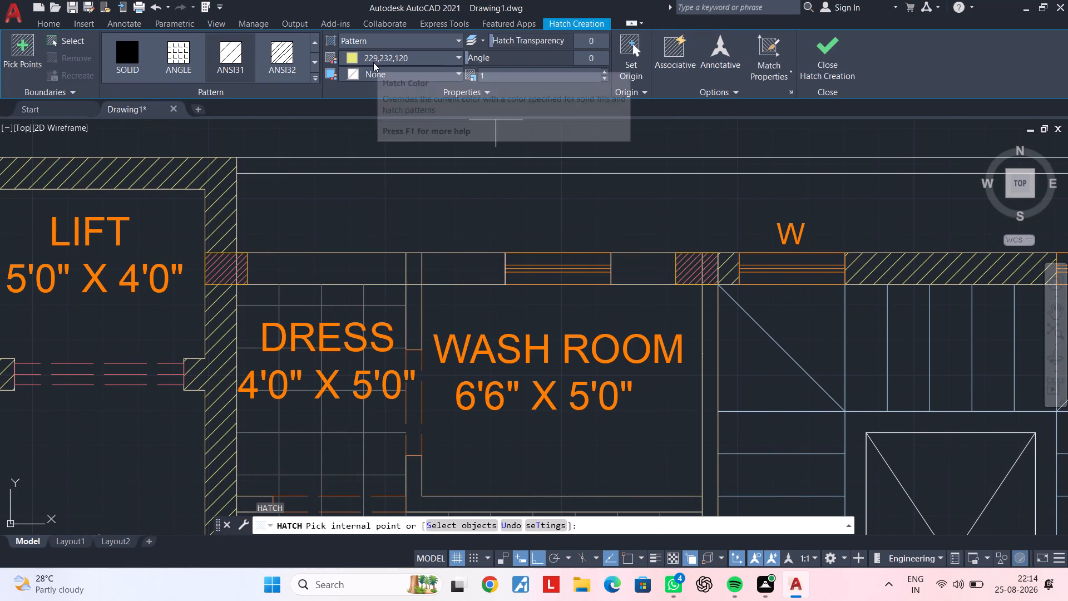
left_click(231, 61)
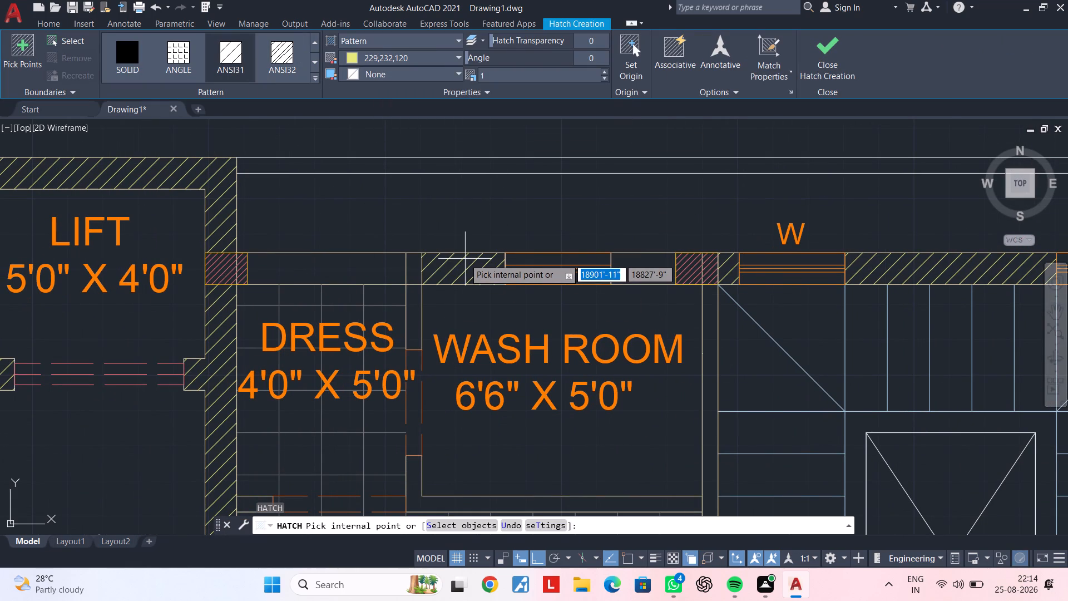
left_click(464, 259)
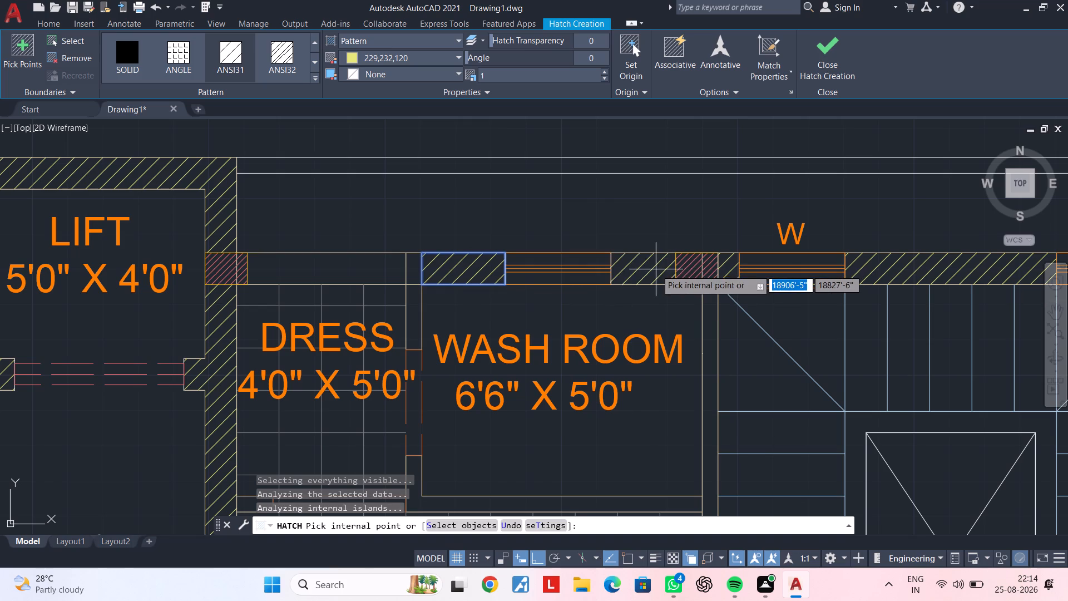
left_click(656, 270)
left_click(356, 265)
Hatch the dress–wash room partition, its junction with the outer wall, and the L-shaped wash room partition.
scroll(414, 302, "up", 2)
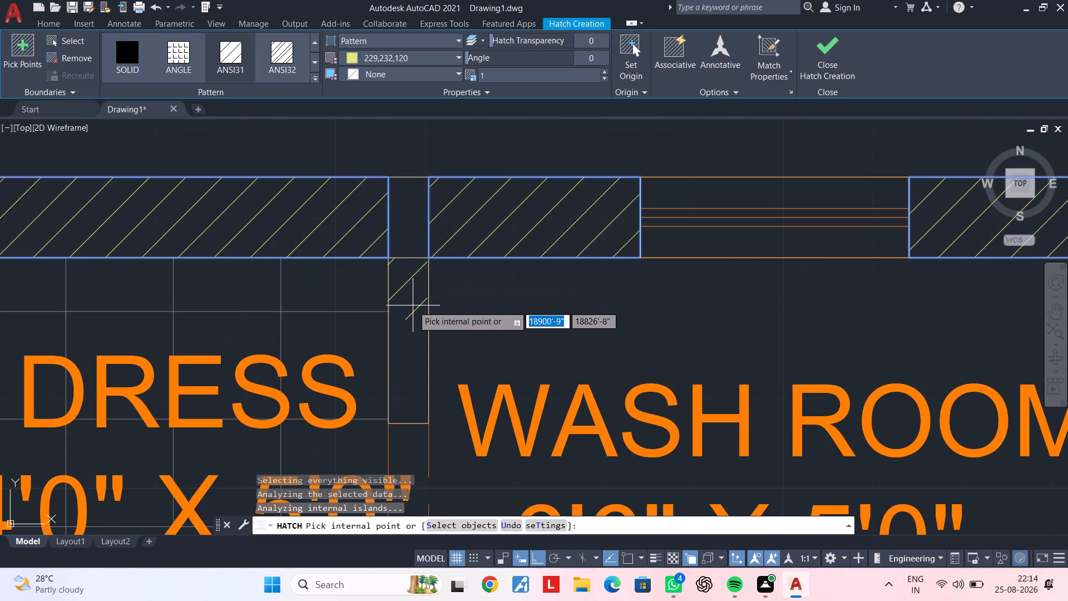
left_click(413, 306)
left_click(400, 231)
scroll(414, 245, "down", 3)
middle_click_drag(433, 251, 454, 178)
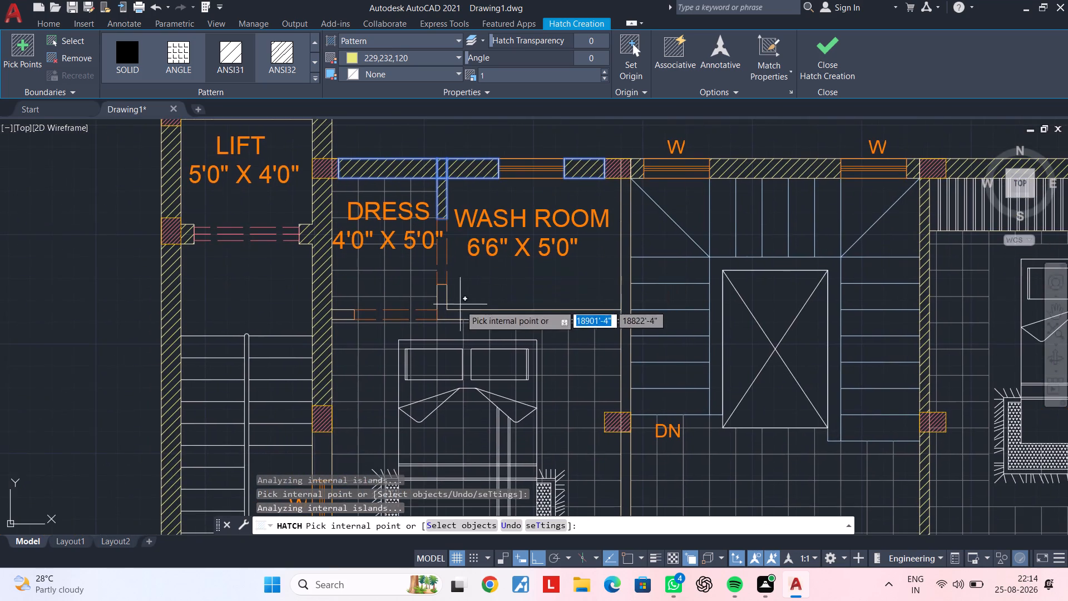
scroll(456, 314, "up", 3)
left_click(428, 313)
scroll(448, 314, "down", 3)
middle_click_drag(508, 295, 448, 290)
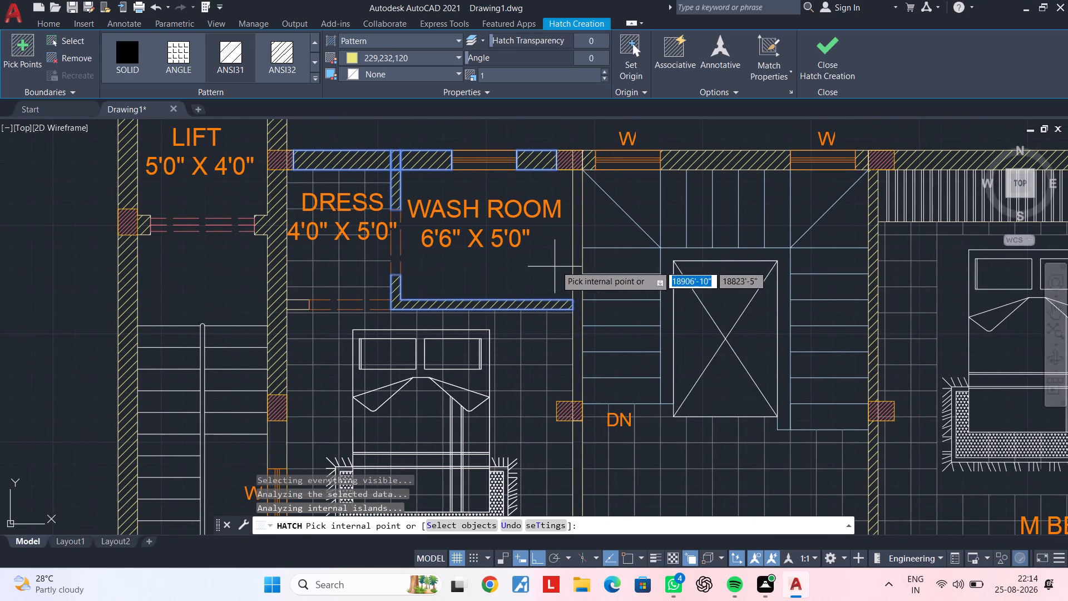
Hatch the wall separating the wash room and CHI/ BED from the staircase and family lounge, above and below the column.
scroll(580, 259, "up", 2)
left_click(566, 231)
scroll(566, 231, "down", 2)
middle_click_drag(567, 233, 548, 198)
scroll(537, 283, "down", 1)
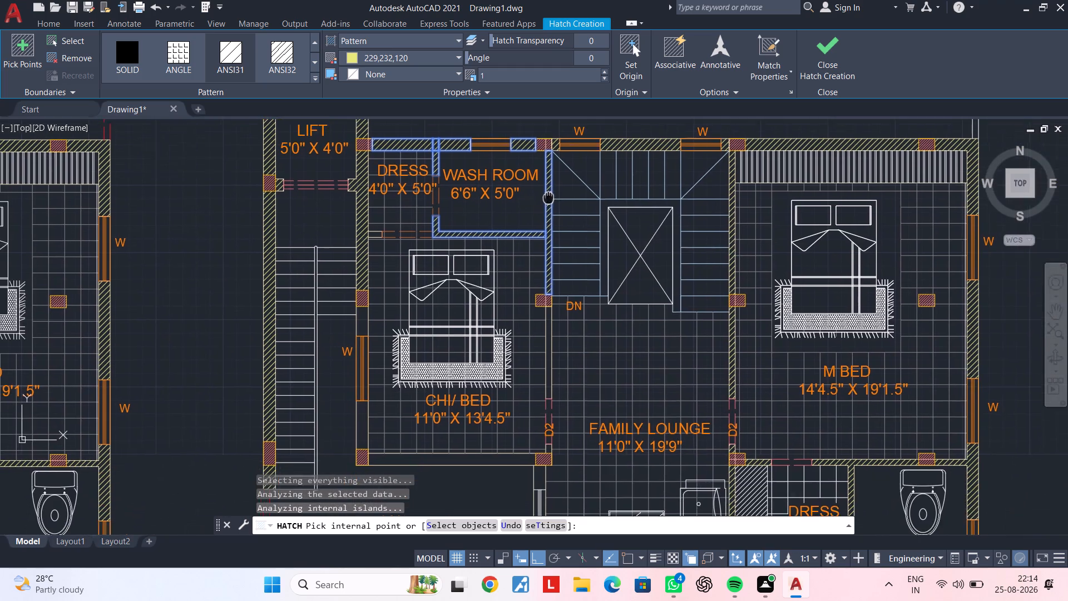
middle_click_drag(548, 198, 549, 196)
scroll(521, 353, "up", 3)
left_click(605, 283)
Hatch the wall between CHI/ BED and BALCONY and the CHI/ BED side wall below and above its window.
scroll(603, 286, "down", 2)
middle_click_drag(603, 286, 342, 283)
scroll(585, 281, "down", 1)
middle_click_drag(594, 281, 822, 179)
scroll(571, 313, "up", 2)
left_click(570, 289)
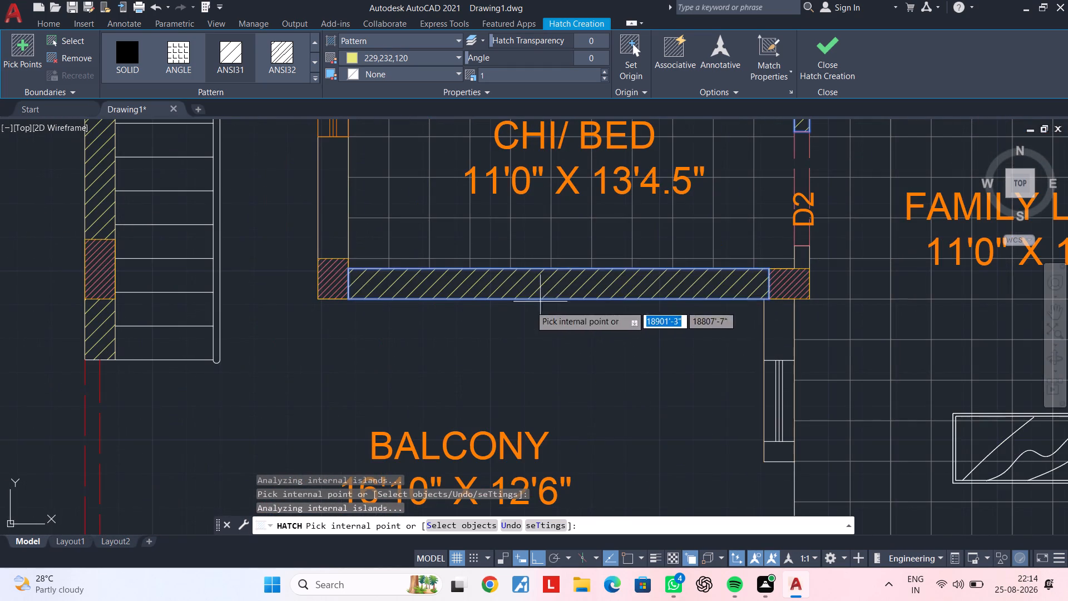
middle_click_drag(534, 311, 642, 358)
left_click(443, 269)
scroll(471, 274, "down", 2)
middle_click_drag(473, 285, 464, 408)
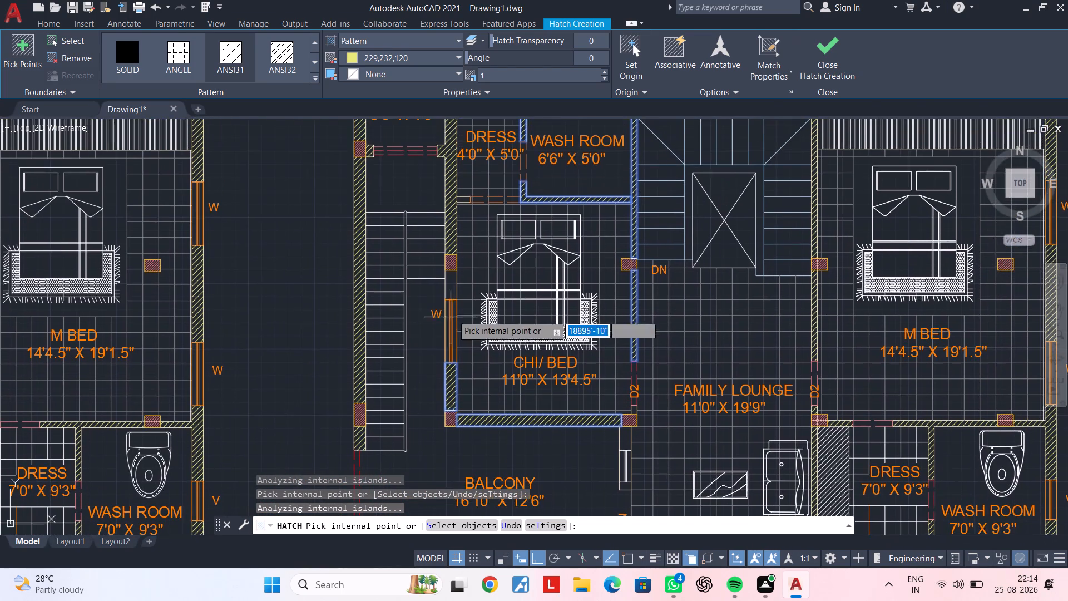
scroll(453, 295, "up", 2)
left_click(444, 268)
Hatch the three wall segments between BALCONY and FAMILY LOUNGE, around the glazed opening and the M/D door, and end hatching.
scroll(455, 285, "down", 1)
middle_click_drag(461, 305, 384, 239)
scroll(547, 293, "down", 1)
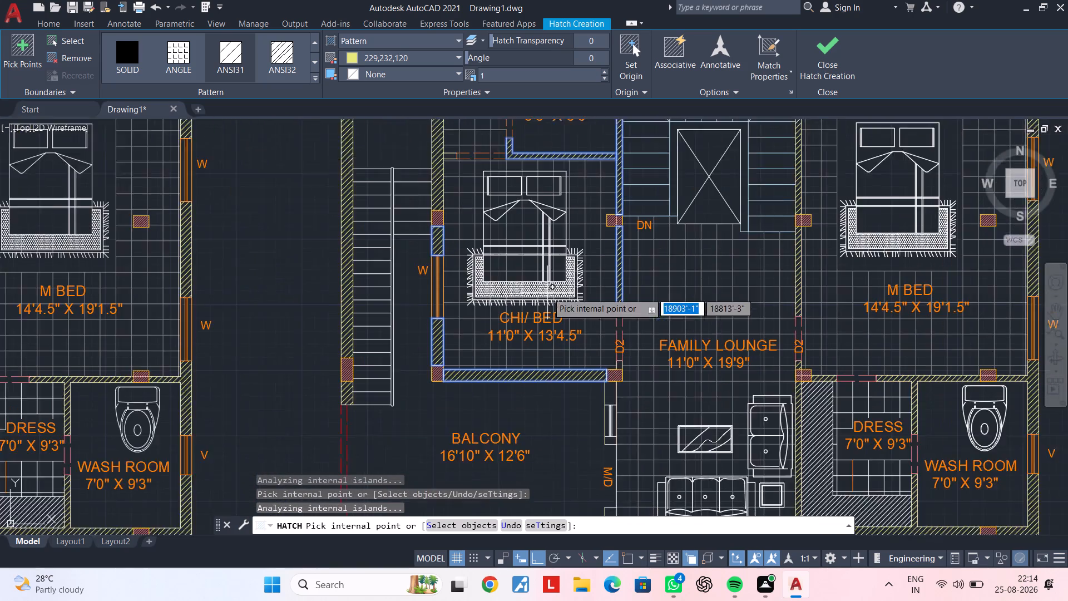
middle_click_drag(547, 293, 512, 228)
scroll(578, 336, "up", 3)
left_click(553, 310)
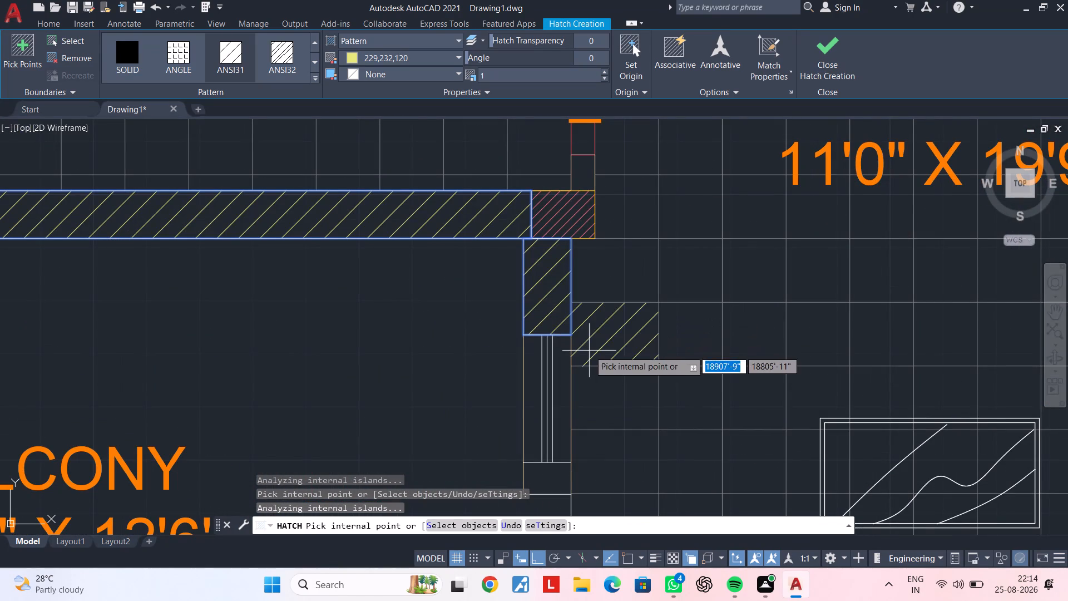
middle_click_drag(589, 351, 583, 262)
middle_click_drag(572, 392, 571, 331)
left_click(551, 336)
scroll(560, 337, "down", 2)
middle_click_drag(575, 336, 547, 240)
scroll(527, 369, "up", 2)
left_click(521, 349)
scroll(563, 359, "down", 2)
middle_click_drag(570, 360, 379, 320)
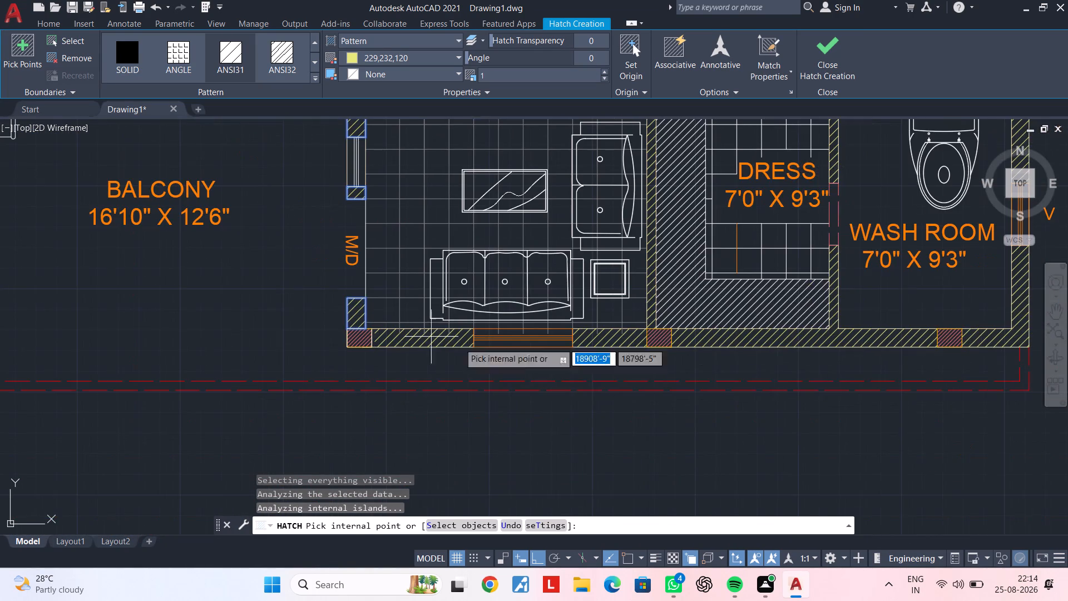
middle_click_drag(704, 375, 310, 421)
scroll(732, 332, "down", 1)
middle_click_drag(740, 354, 763, 534)
middle_click_drag(801, 359, 847, 465)
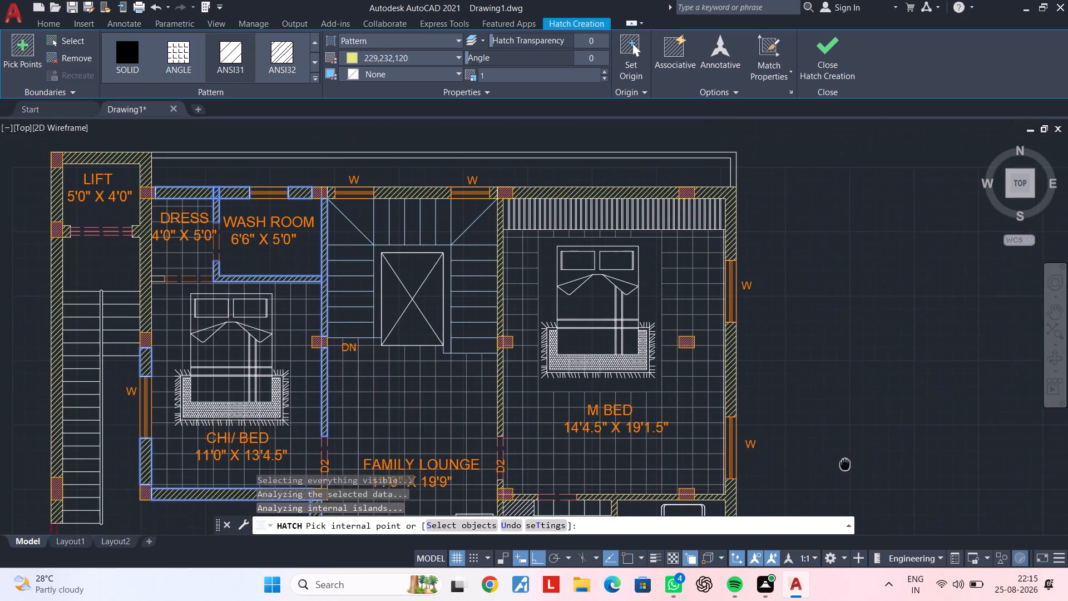
middle_click_drag(847, 465, 913, 427)
middle_click_drag(906, 371, 921, 439)
scroll(942, 345, "down", 1)
middle_click_drag(942, 345, 990, 321)
key("Escape")
key("Escape")
key("Escape")
key("Escape")
Select the wall hatches around LIFT, along the outer wall from DRESS to the wash room window, and in the dress–wash room partition.
middle_click_drag(861, 317, 749, 310)
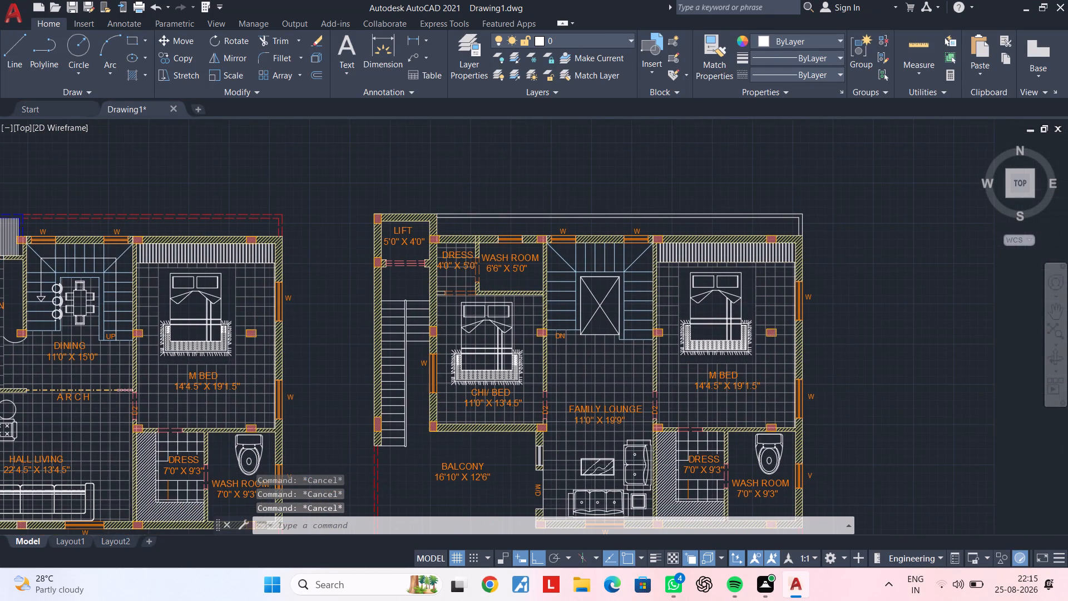
key("Escape")
key("Escape")
key("Escape")
scroll(414, 225, "up", 3)
left_click(418, 200)
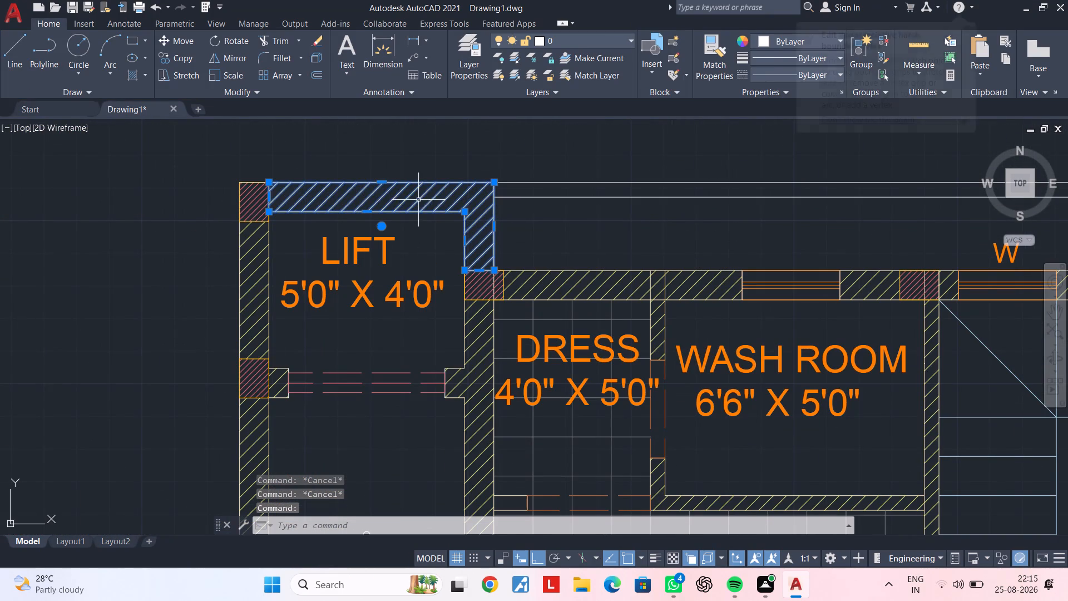
left_click(479, 327)
left_click(572, 286)
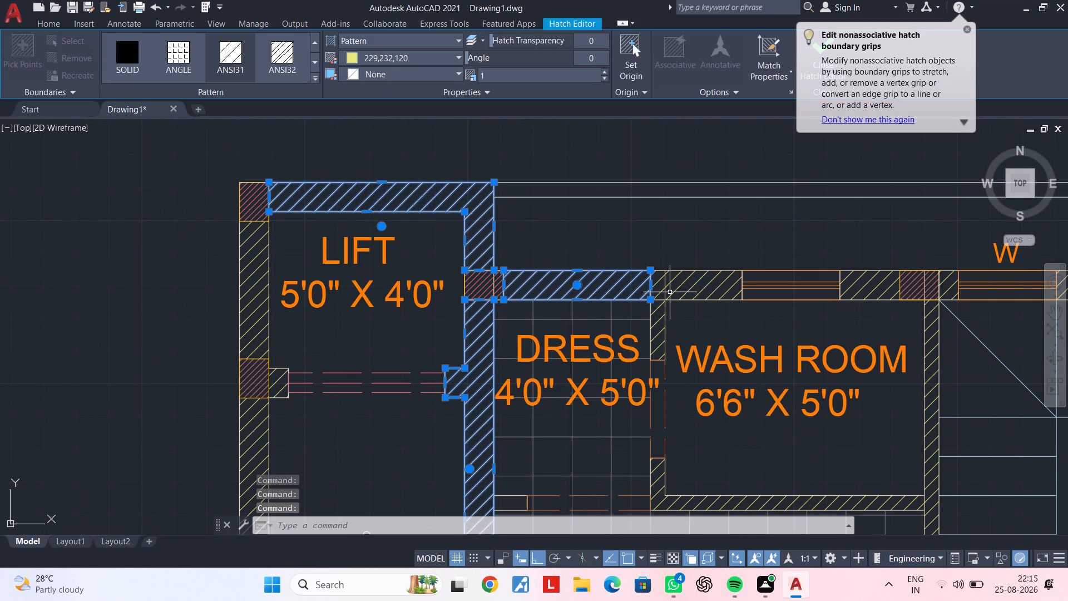
left_click(686, 289)
scroll(660, 294, "up", 2)
left_click(656, 290)
left_click(646, 351)
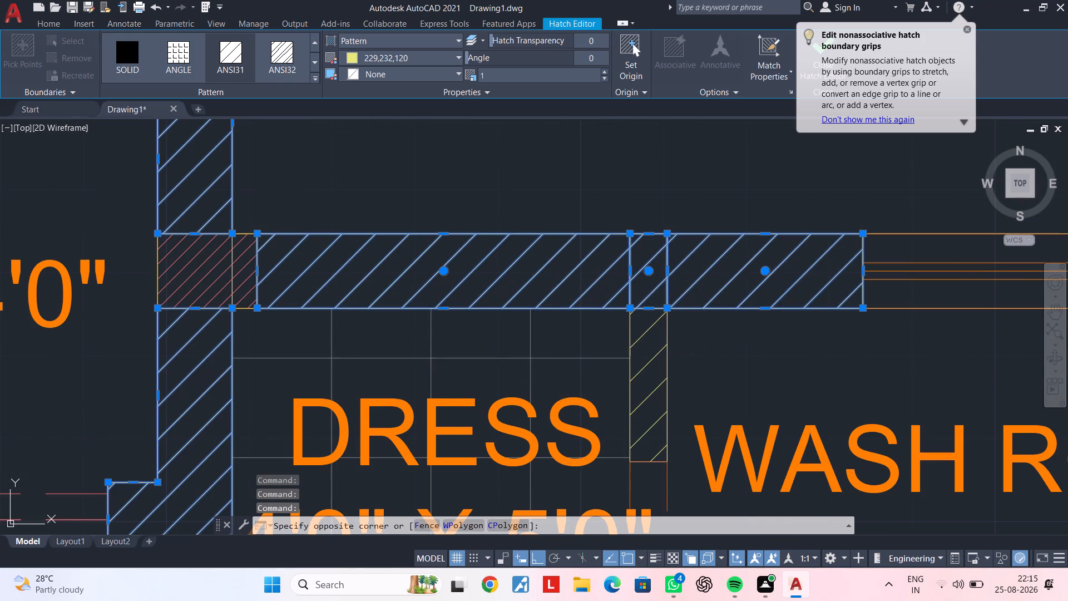
scroll(657, 351, "down", 1)
left_click(642, 359)
left_click(655, 357)
Add to the selection the outer wall hatches beside the wash room–staircase column and the wall hatch between those two spaces.
scroll(675, 357, "down", 1)
middle_click_drag(675, 357, 484, 349)
left_click(683, 319)
middle_click_drag(744, 319, 618, 319)
scroll(622, 318, "up", 3)
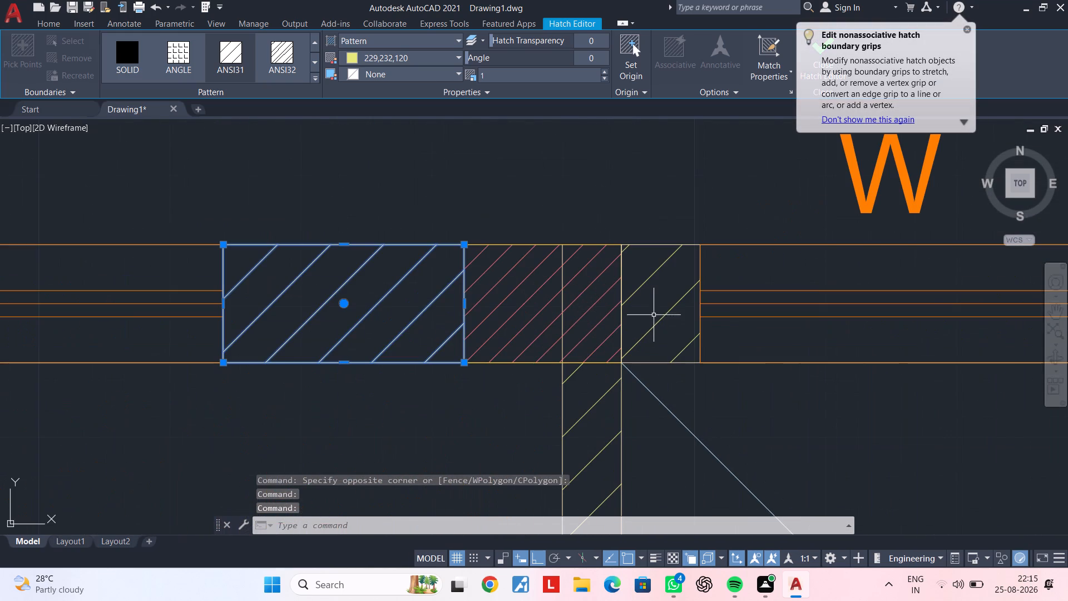
left_click(654, 315)
left_click(657, 324)
left_click(661, 326)
left_click(646, 319)
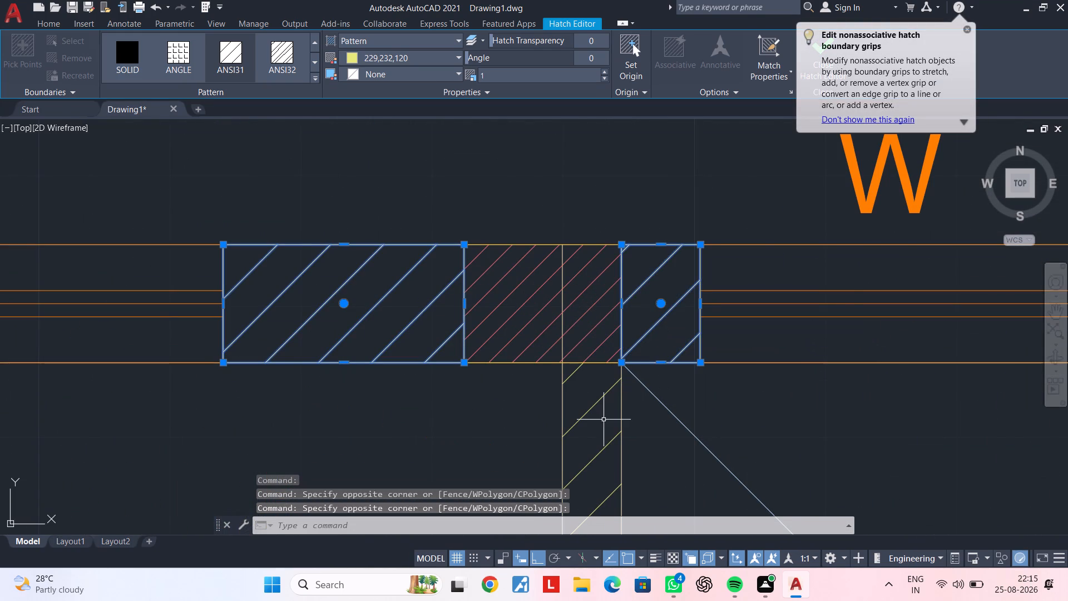
left_click(589, 411)
Add the outer wall hatches above the staircase and M BED and the staircase–M BED wall hatch to the selection.
scroll(651, 405, "down", 1)
middle_click_drag(649, 405, 436, 387)
left_click(856, 316)
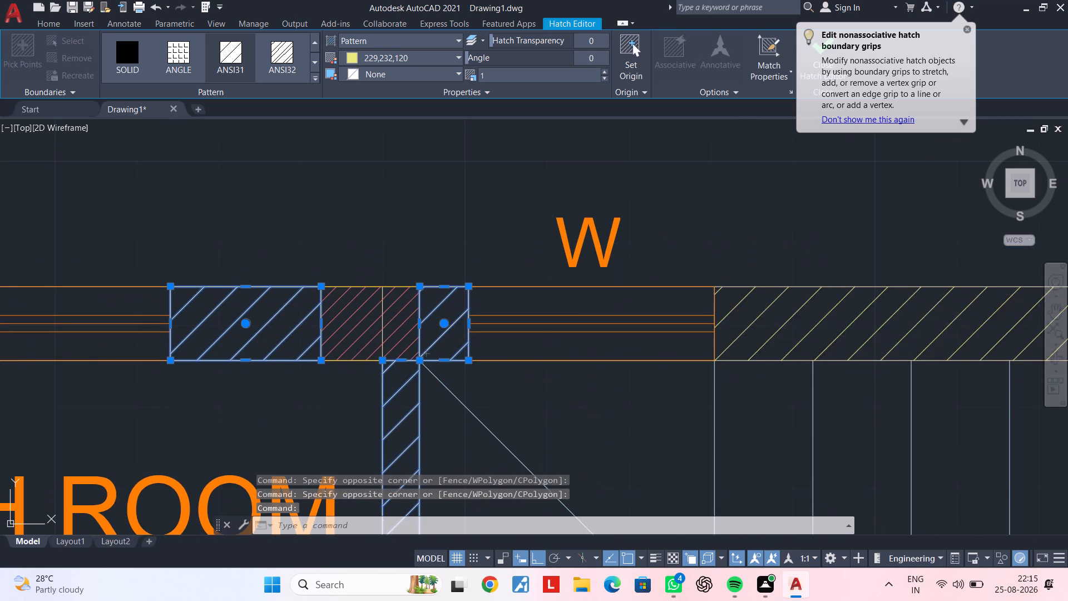
scroll(861, 324, "down", 3)
middle_click_drag(884, 332, 449, 294)
scroll(611, 295, "up", 2)
left_click(553, 291)
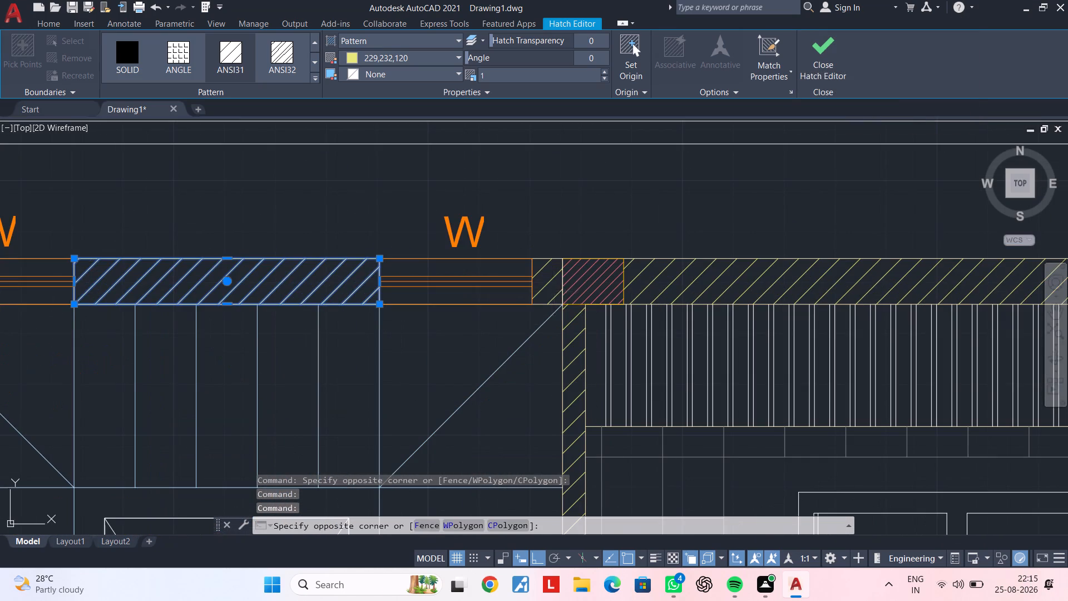
left_click(545, 283)
left_click(740, 282)
left_click(691, 289)
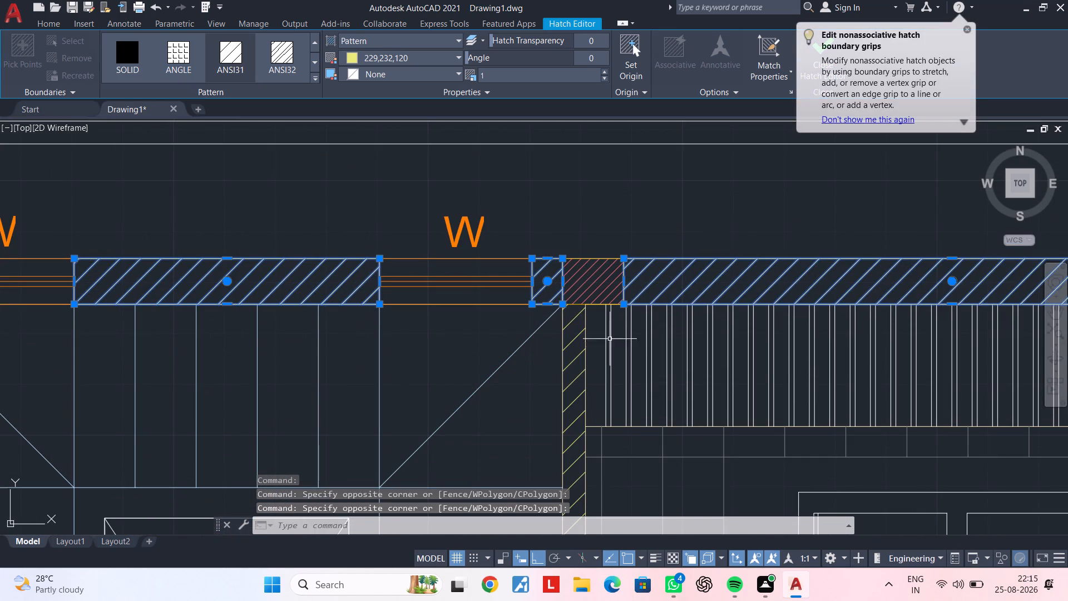
left_click(572, 352)
left_click(581, 378)
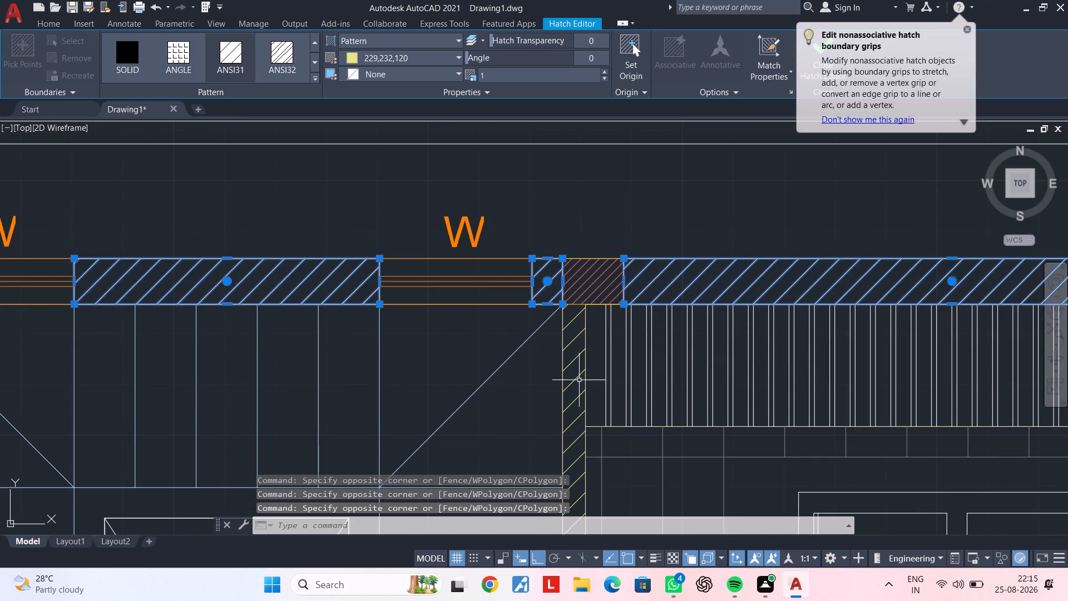
left_click(579, 380)
left_click(570, 371)
Add the M BED outer corner hatch, the side wall hatch between its windows, and the one down to the V opening to the selection.
scroll(609, 368, "down", 3)
middle_click_drag(627, 354, 554, 267)
scroll(568, 285, "up", 1)
middle_click_drag(826, 267, 699, 267)
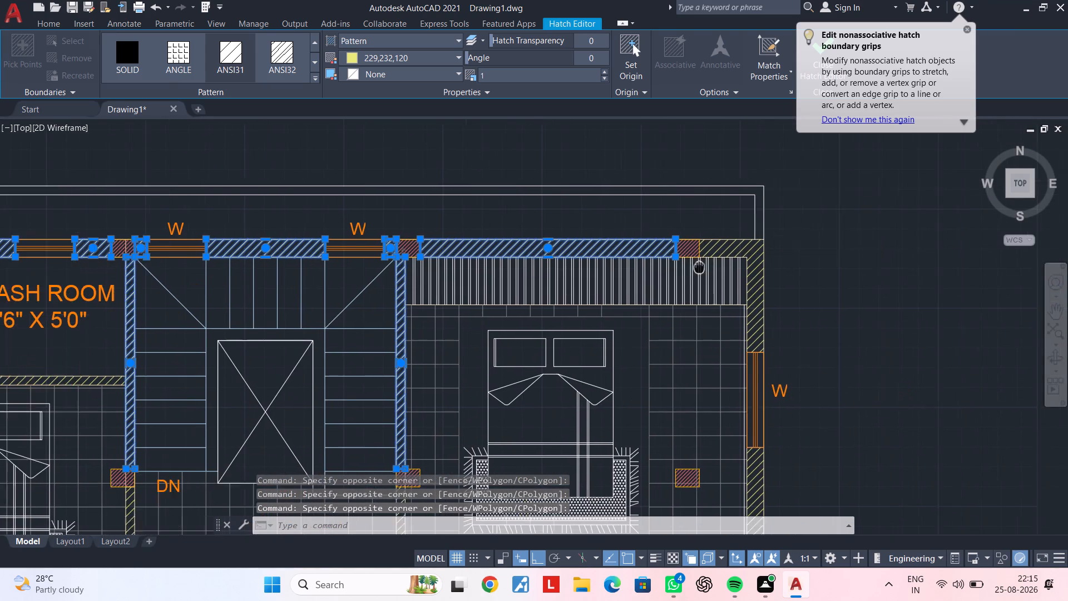
middle_click_drag(699, 267, 697, 267)
scroll(731, 255, "up", 3)
left_click(780, 245)
left_click(709, 240)
scroll(748, 245, "down", 2)
middle_click_drag(751, 250, 743, 179)
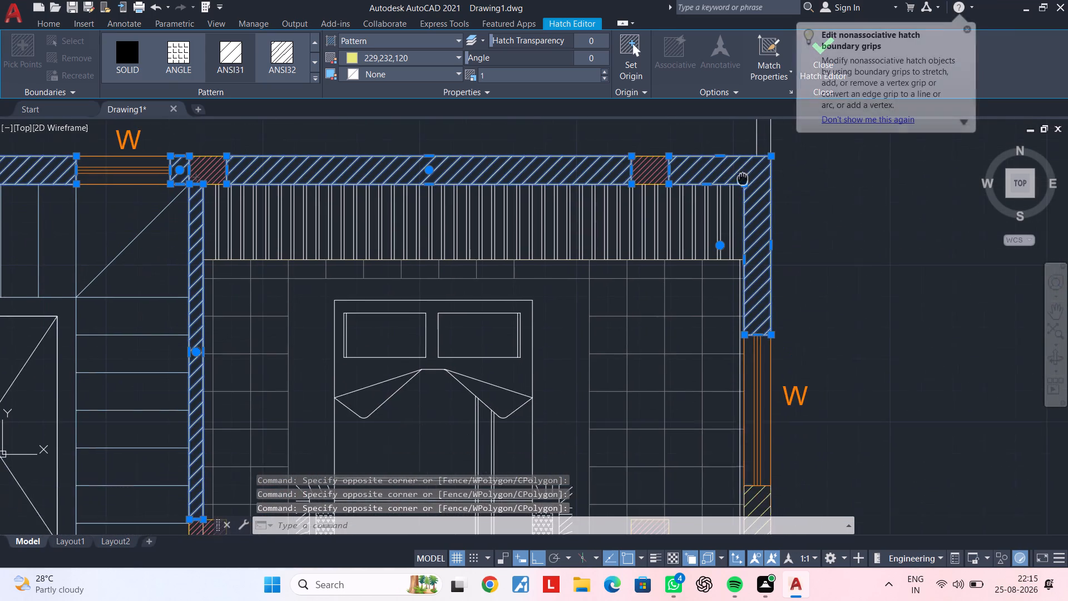
middle_click_drag(743, 179, 742, 173)
middle_click_drag(808, 392, 798, 293)
middle_click_drag(764, 348, 768, 156)
scroll(778, 373, "up", 1)
left_click(743, 367)
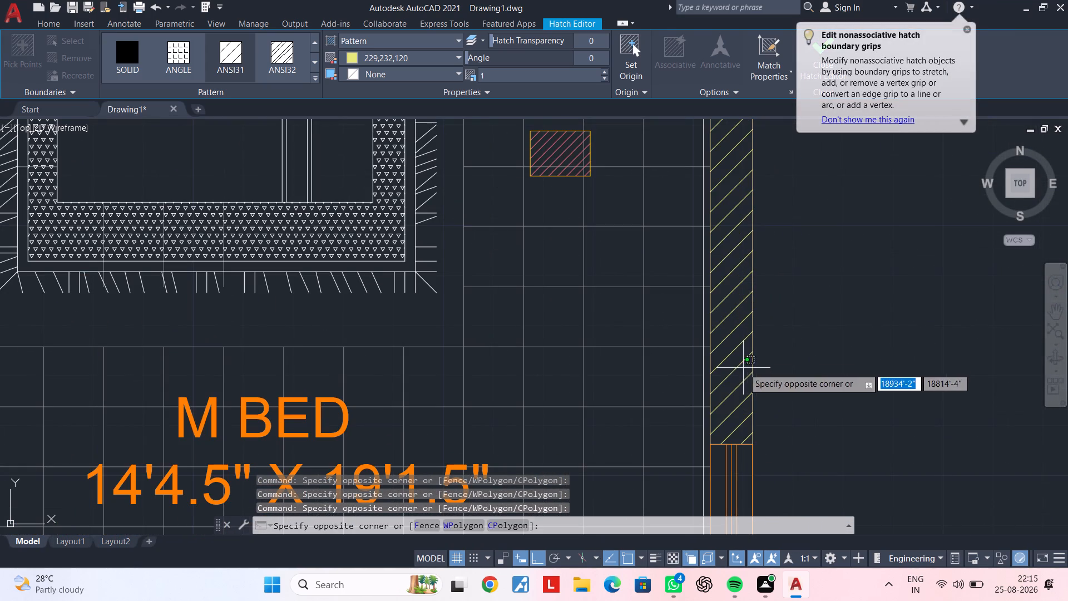
left_click(736, 350)
scroll(738, 365, "down", 2)
middle_click_drag(738, 364, 826, 191)
scroll(822, 396, "up", 3)
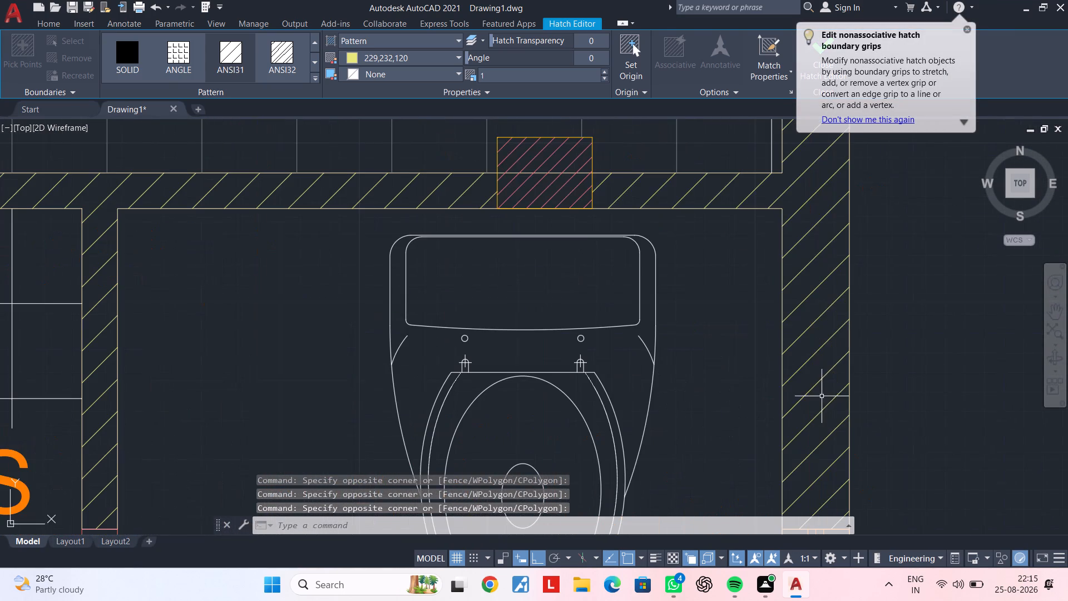
left_click(824, 399)
left_click(810, 373)
Add the outer corner hatch of the 7'0" X 9'3" WASH ROOM and the front wall hatch along DRESS with its partition to the selection.
scroll(813, 394, "down", 2)
middle_click_drag(817, 396, 914, 323)
scroll(894, 410, "down", 1)
middle_click_drag(896, 402, 874, 239)
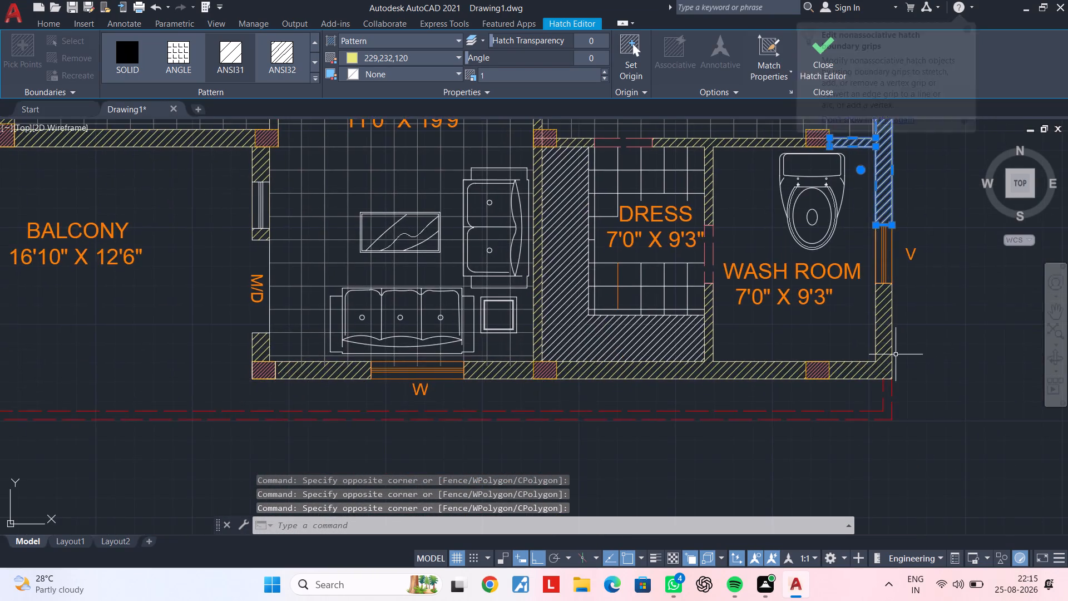
scroll(893, 354, "up", 2)
left_click(872, 361)
left_click(617, 408)
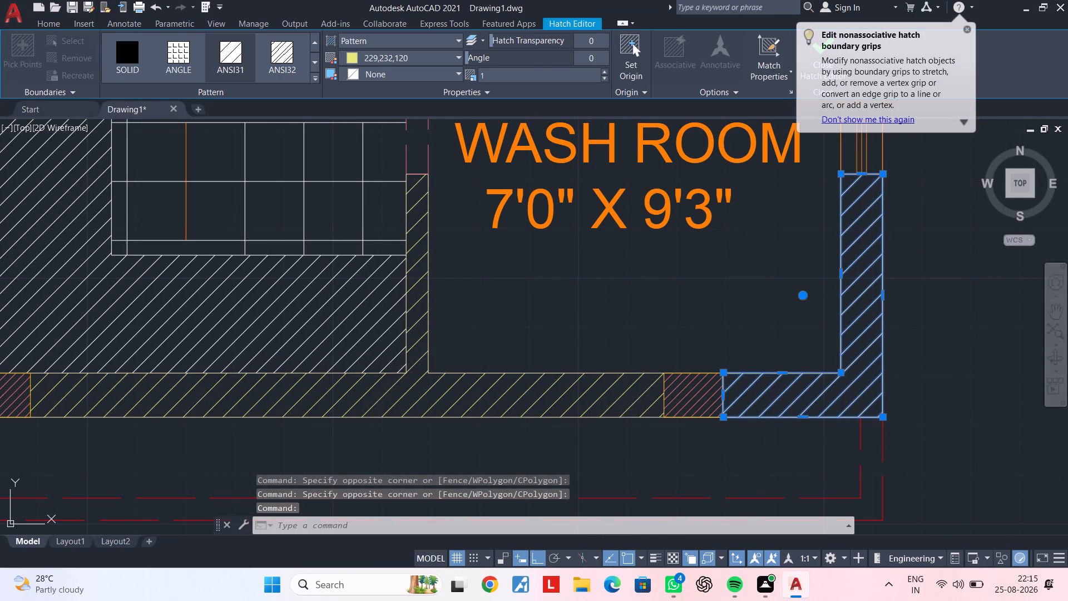
left_click(590, 402)
Add the front wall hatches on both sides of the FAMILY LOUNGE window and the wall segment below the M/D door to the selection.
middle_click_drag(601, 405, 933, 408)
scroll(796, 408, "down", 2)
middle_click_drag(783, 410, 952, 409)
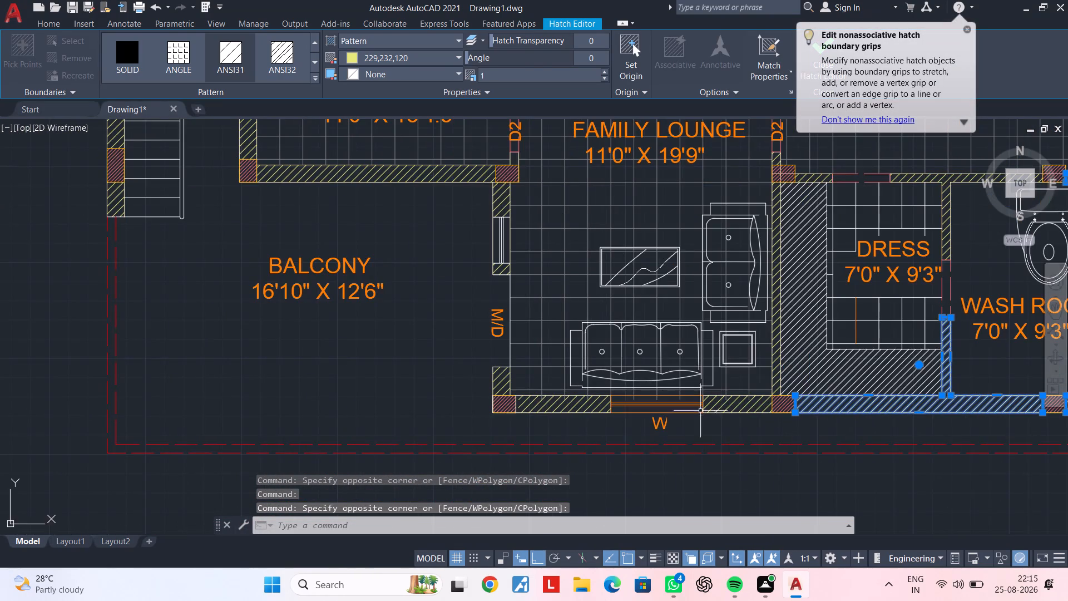
scroll(632, 402, "up", 2)
left_click(911, 408)
left_click(888, 408)
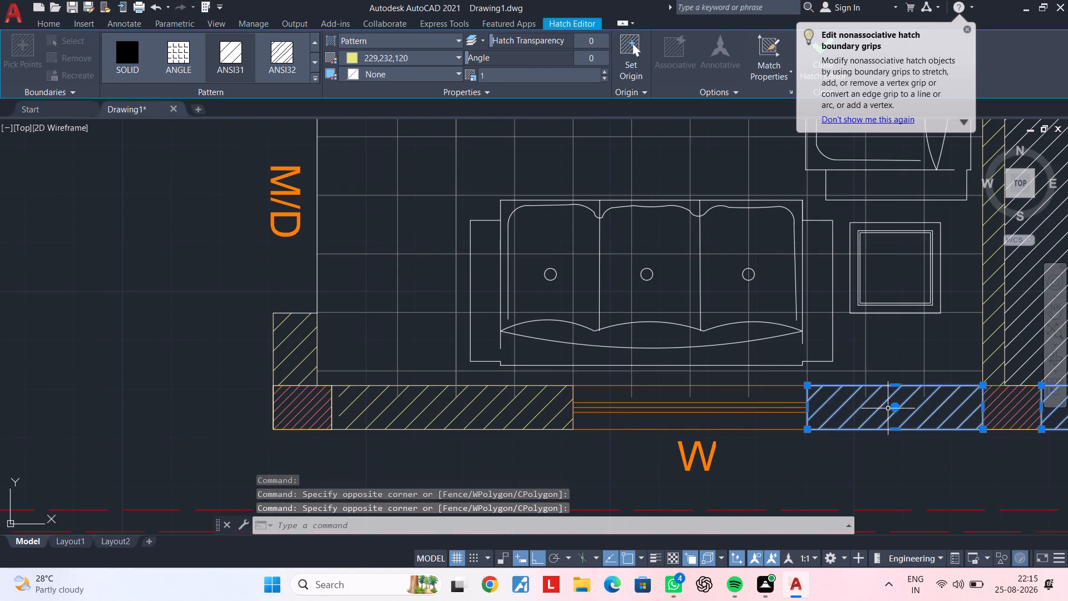
left_click(485, 413)
left_click(465, 413)
middle_click_drag(481, 418, 635, 421)
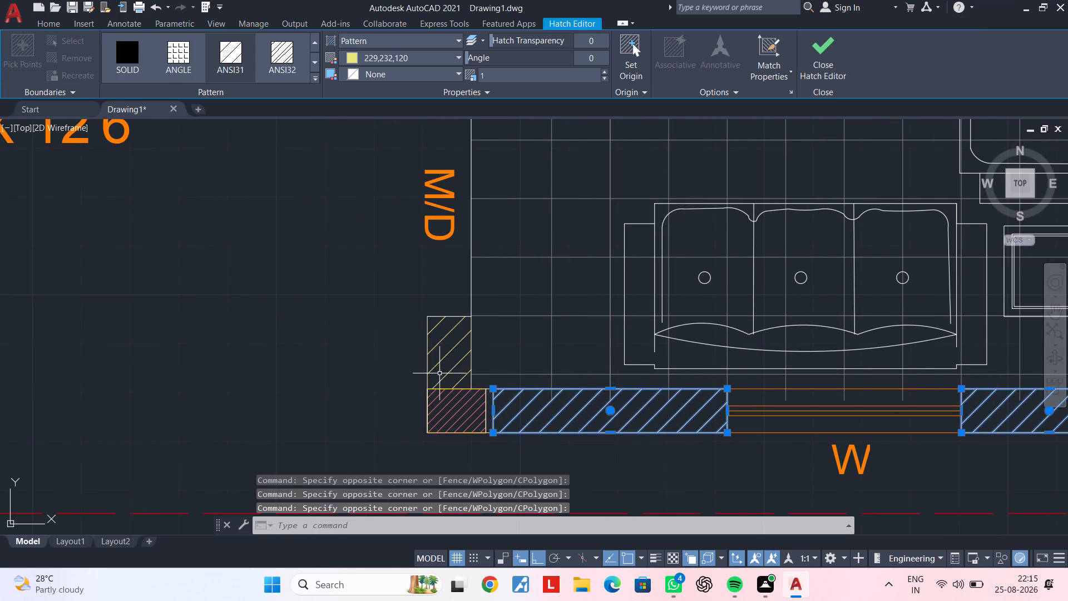
left_click(440, 357)
Add the lounge–dress wall hatch, the short segments beside the D2 column, and the wall hatch between M BED and DRESS to the selection.
scroll(453, 356, "down", 1)
middle_click_drag(455, 371, 410, 504)
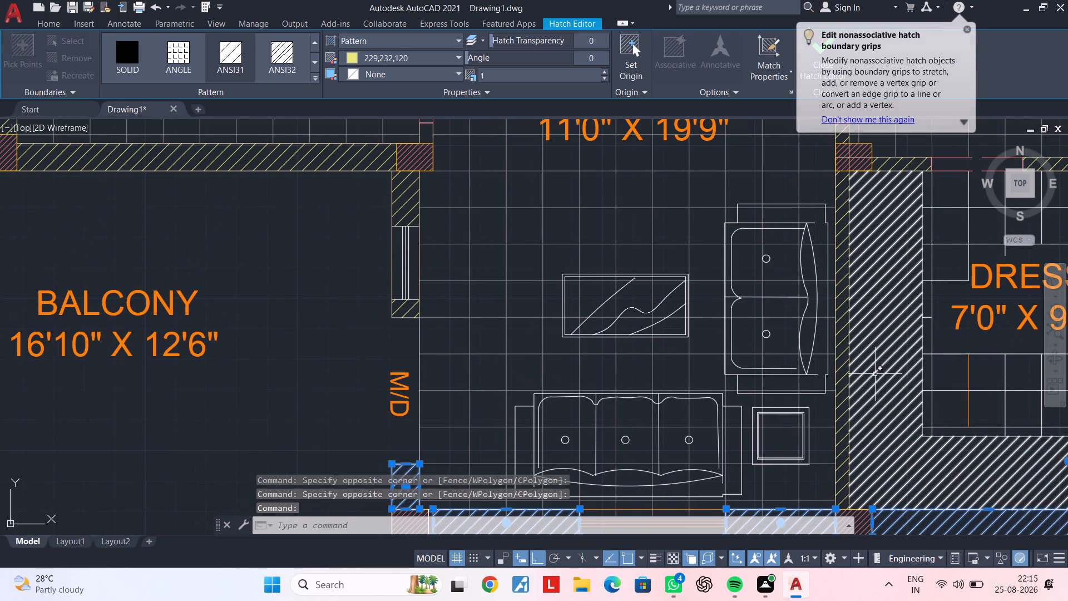
scroll(839, 375, "up", 1)
left_click(843, 375)
scroll(843, 370, "down", 2)
middle_click_drag(842, 377, 708, 553)
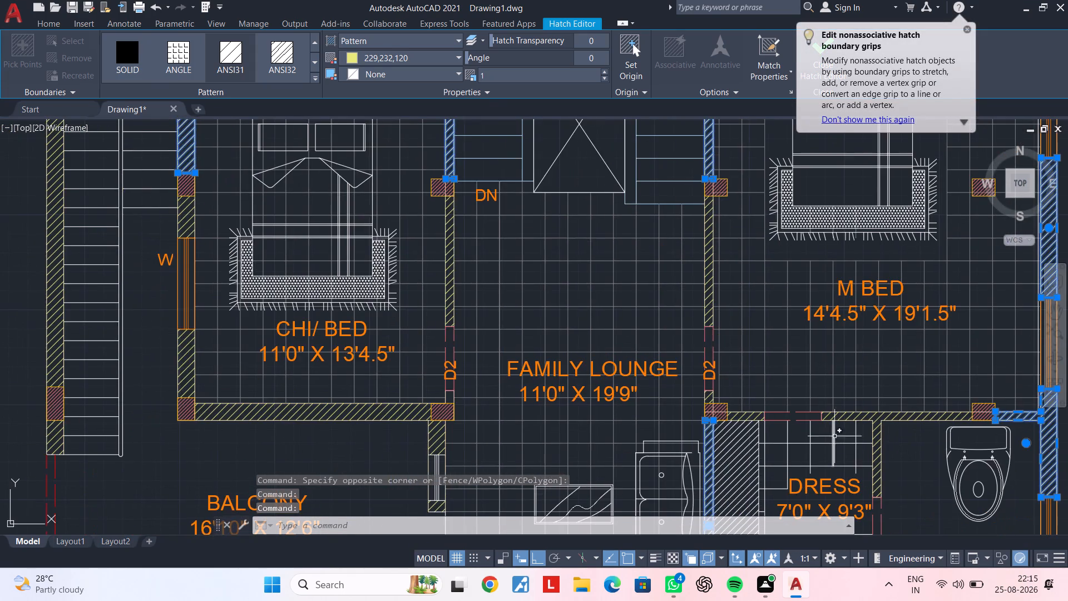
scroll(746, 417, "up", 3)
left_click(729, 413)
left_click(705, 413)
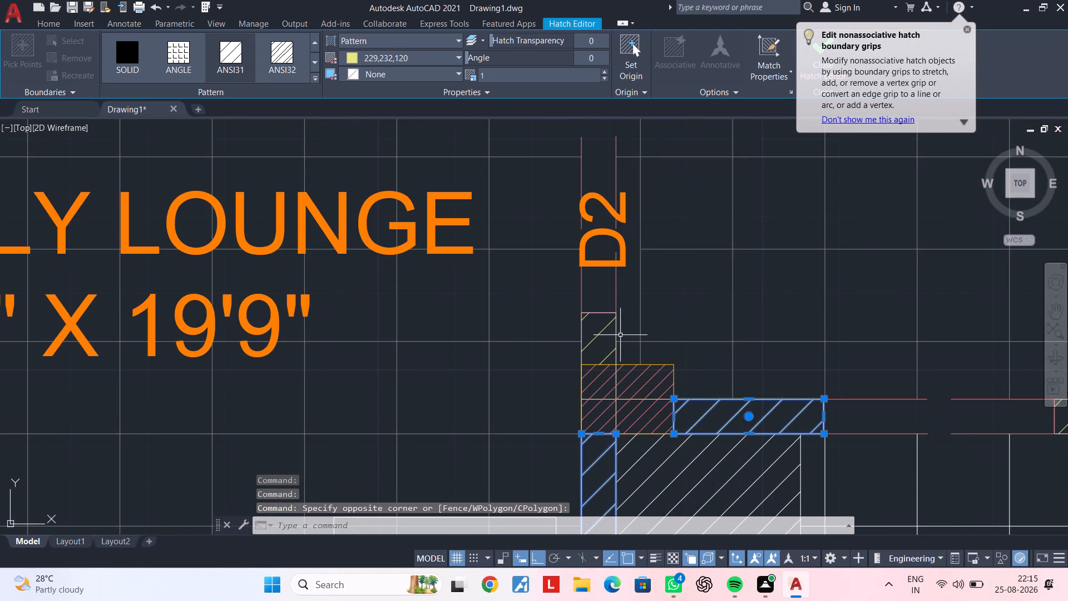
left_click(599, 338)
scroll(789, 356, "down", 1)
middle_click_drag(819, 361, 461, 366)
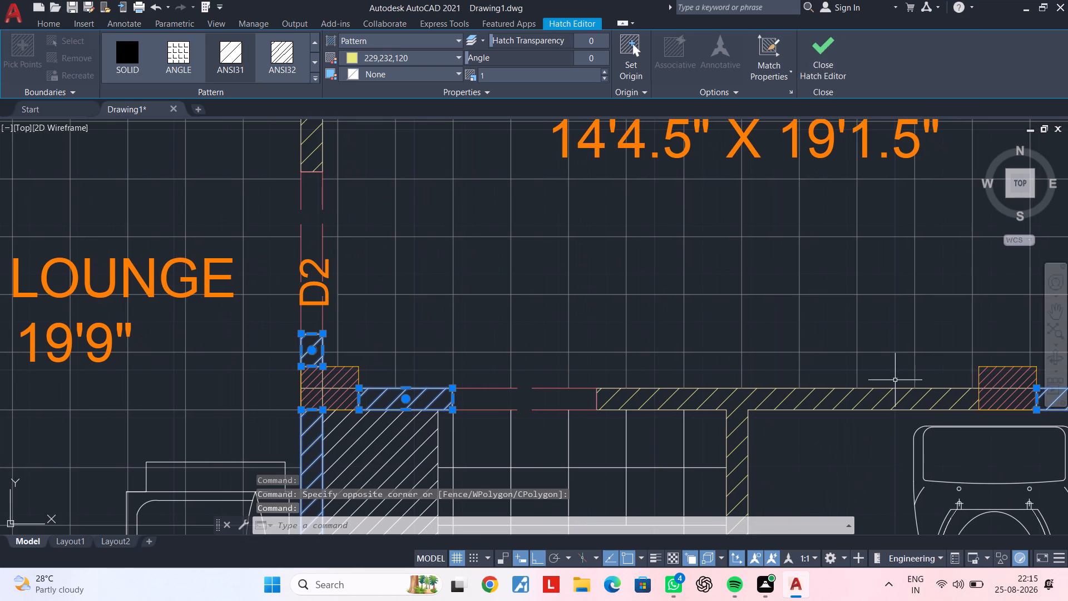
left_click(827, 402)
left_click(791, 400)
Add the two FAMILY LOUNGE side wall hatches running from the stair columns to the D2 doors to the selection.
scroll(805, 401, "down", 3)
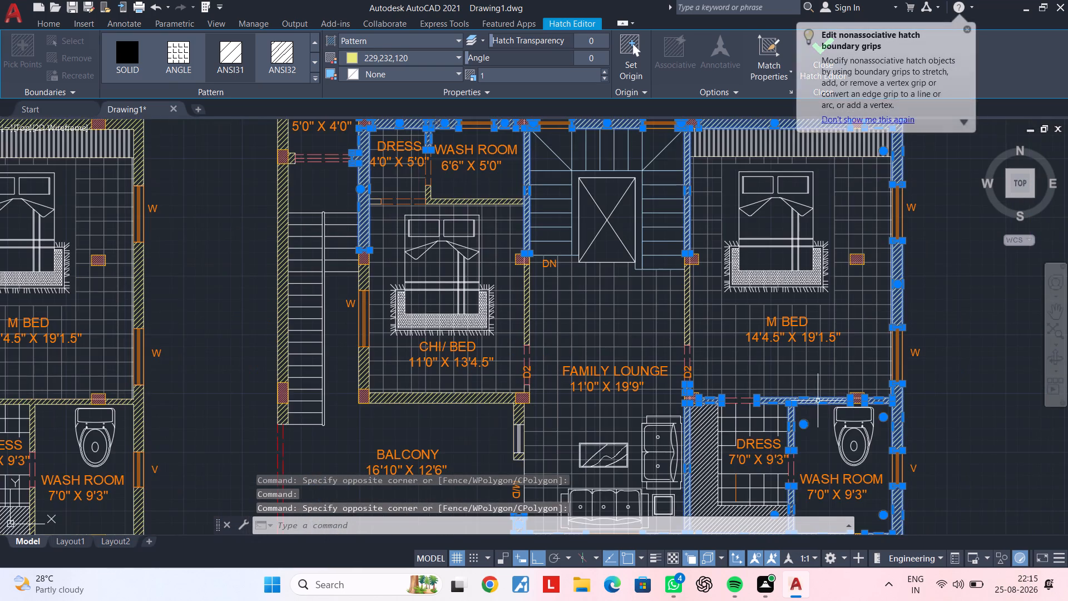
middle_click_drag(790, 377, 905, 413)
scroll(799, 318, "up", 3)
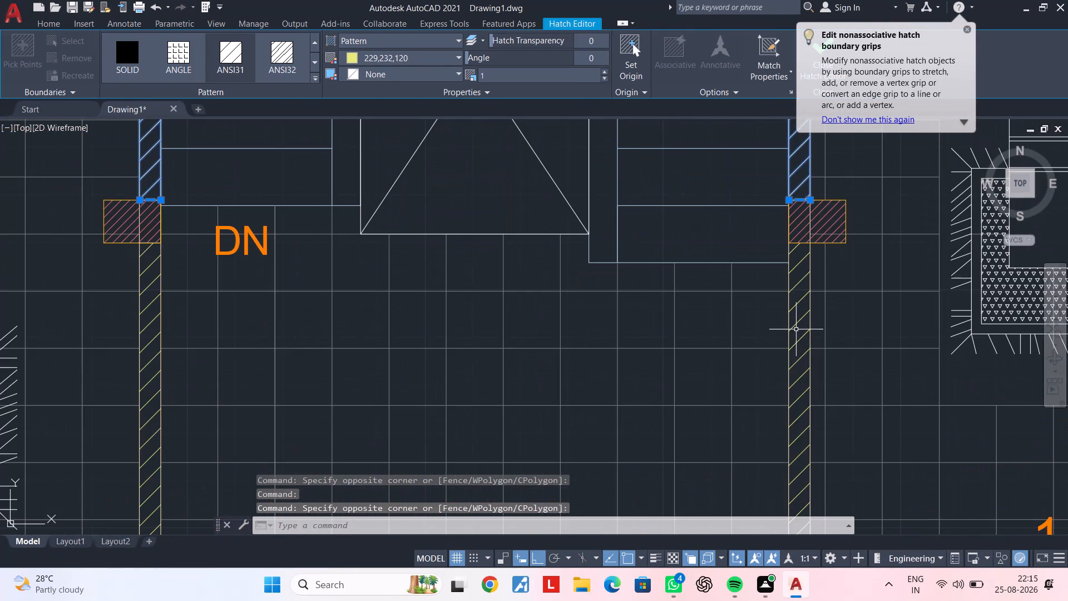
left_click(799, 341)
middle_click_drag(751, 351, 1067, 292)
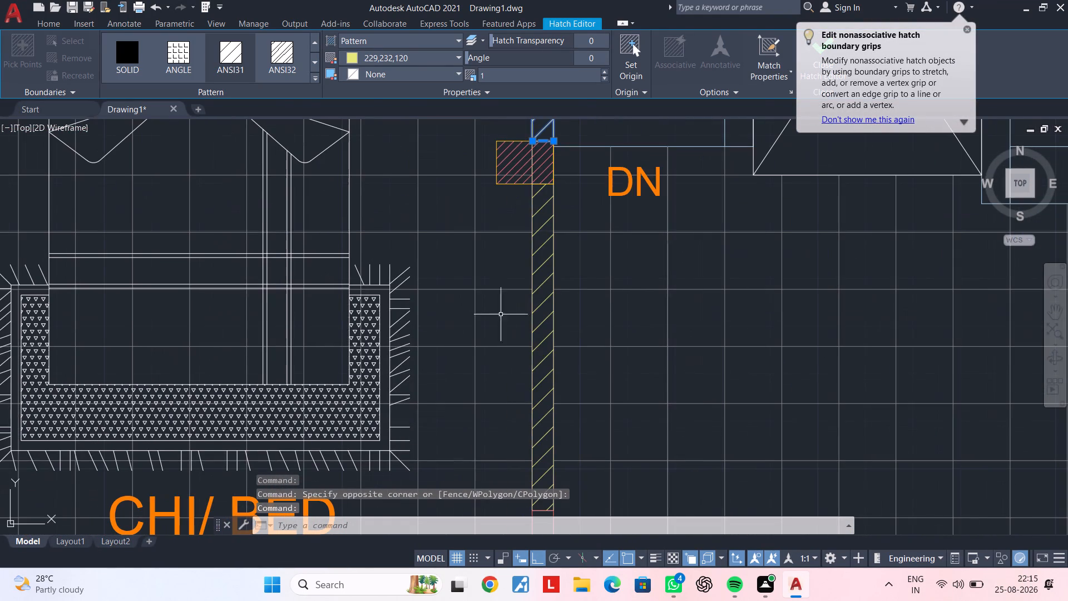
left_click(544, 299)
Add the short wall hatch below the CHI/BED corner column and the CHI/BED wall hatch along the BALCONY to the selection.
scroll(542, 325, "down", 3)
middle_click_drag(543, 320, 537, 286)
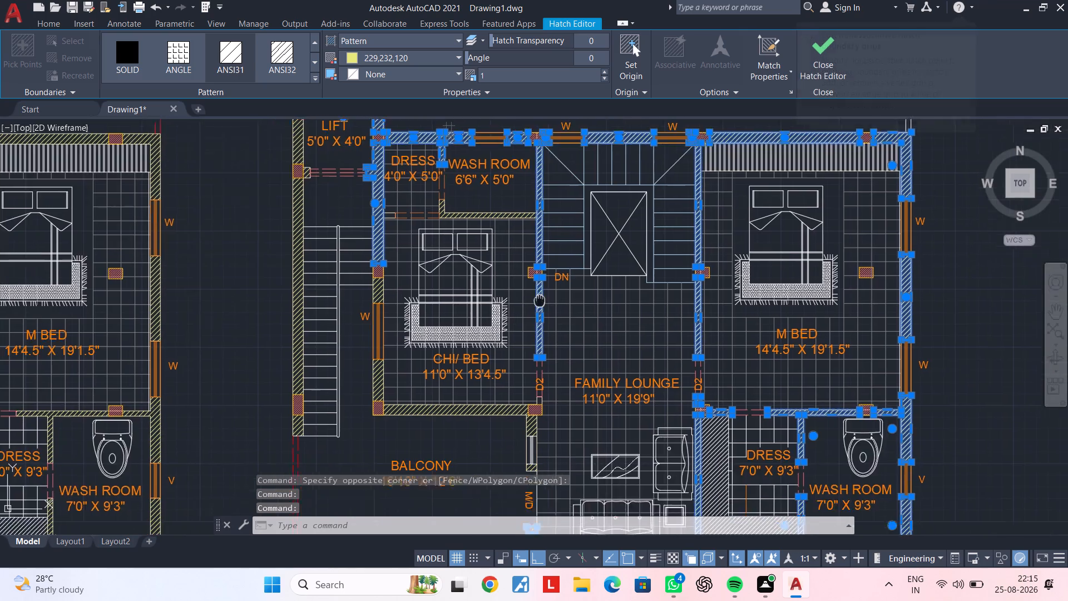
middle_click_drag(537, 286, 536, 245)
scroll(530, 343, "up", 3)
left_click(510, 436)
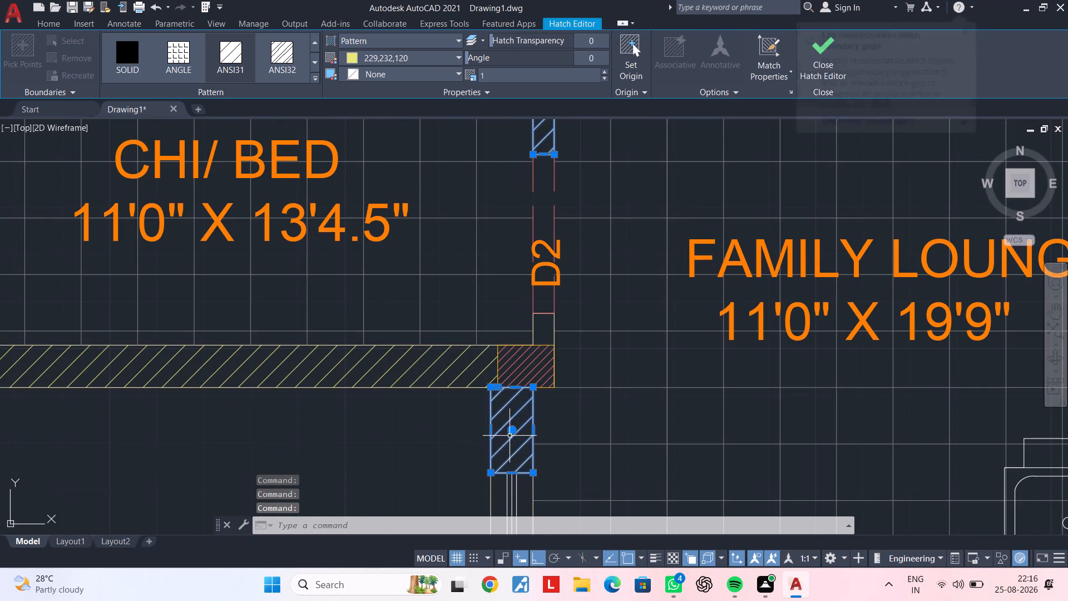
left_click(451, 379)
left_click(436, 378)
Add the CHI/BED side wall hatches on both sides of its W window to the selection.
scroll(439, 374, "down", 2)
middle_click_drag(449, 374, 472, 373)
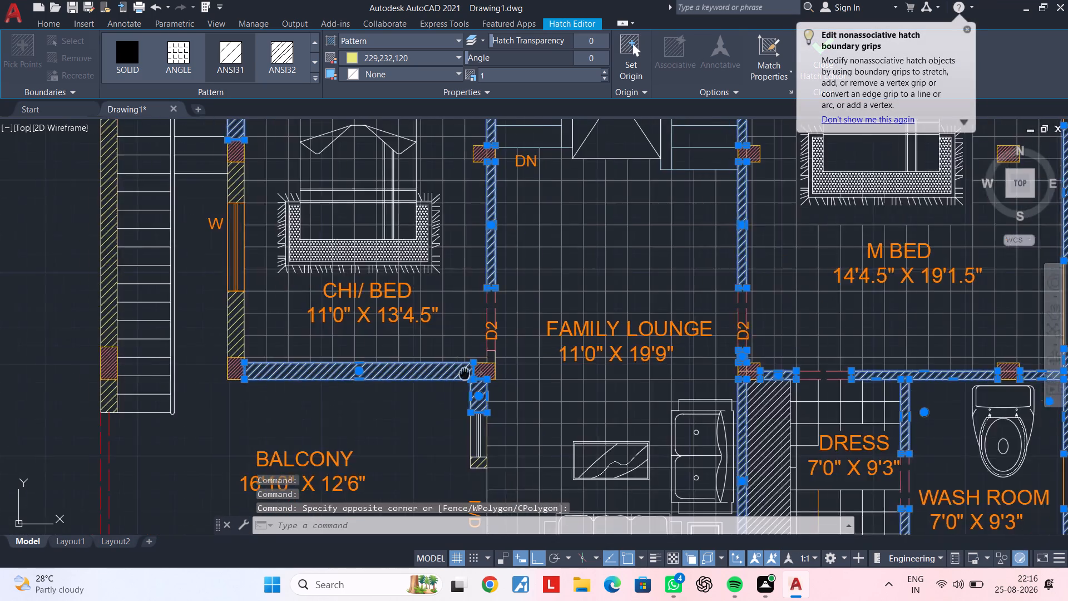
middle_click_drag(472, 373, 760, 373)
scroll(530, 324, "up", 2)
left_click(541, 325)
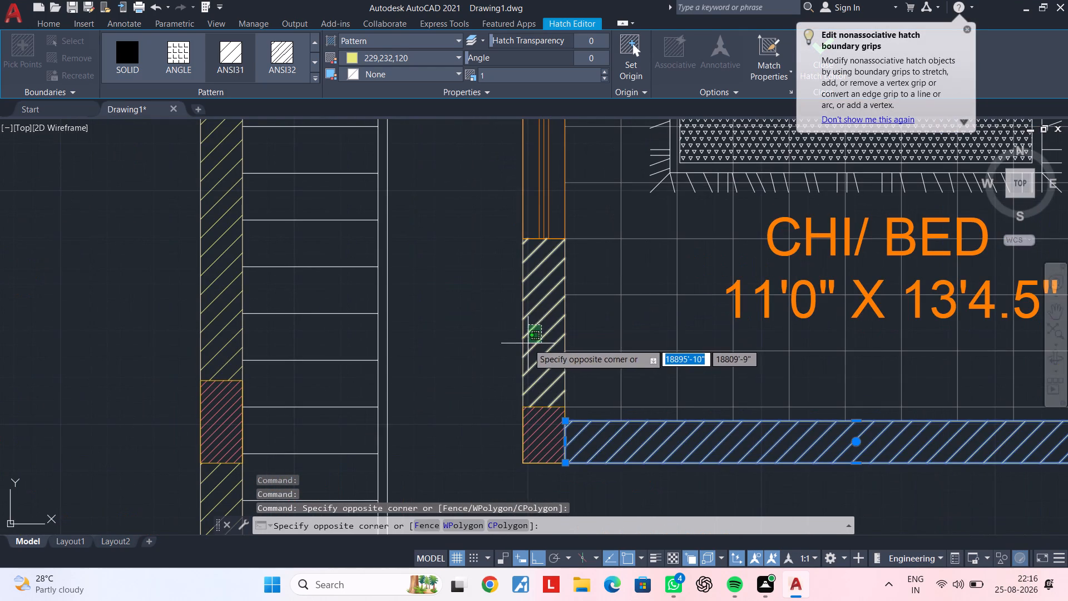
left_click(528, 343)
scroll(531, 333, "down", 2)
middle_click_drag(537, 334, 551, 491)
scroll(556, 348, "up", 1)
left_click(552, 348)
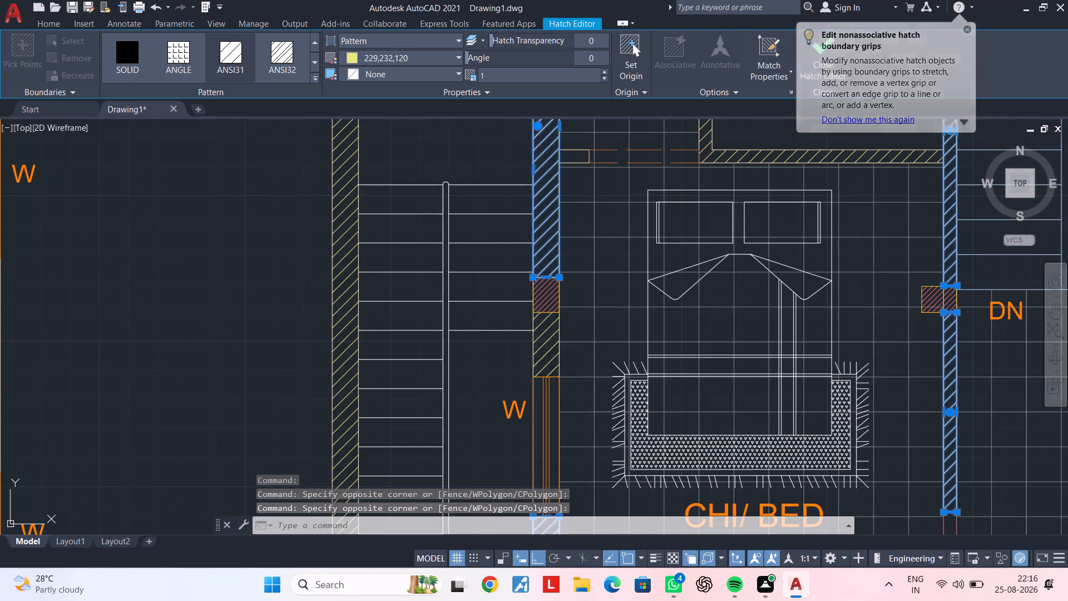
Add the L-shaped wall hatch between the 6'6" X 5'0" WASH ROOM and CHI/BED to the selection.
middle_click_drag(558, 367, 572, 514)
left_click(730, 302)
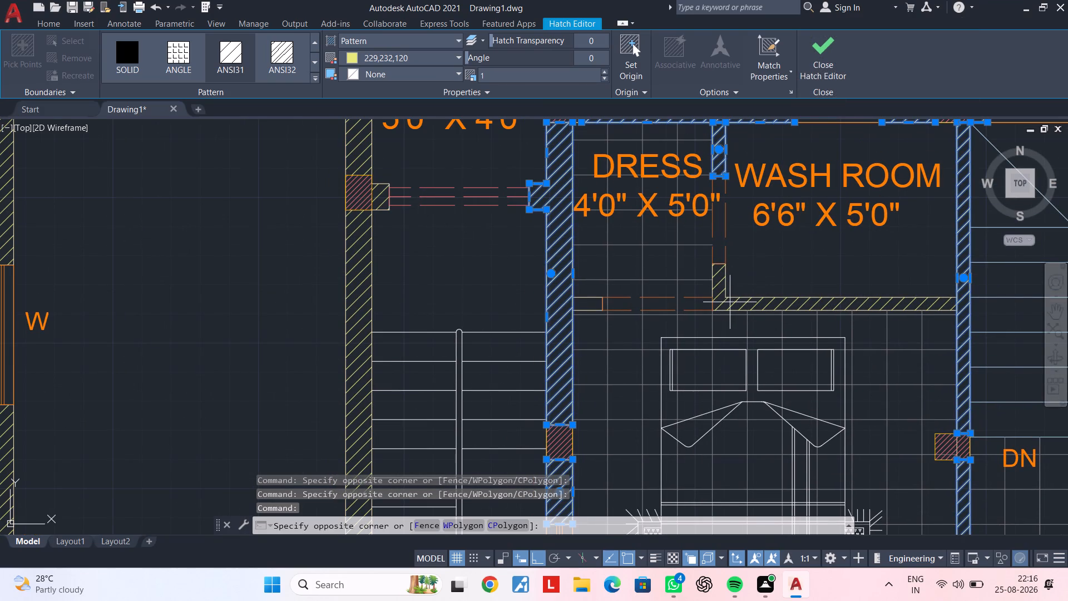
left_click(745, 304)
left_click(743, 304)
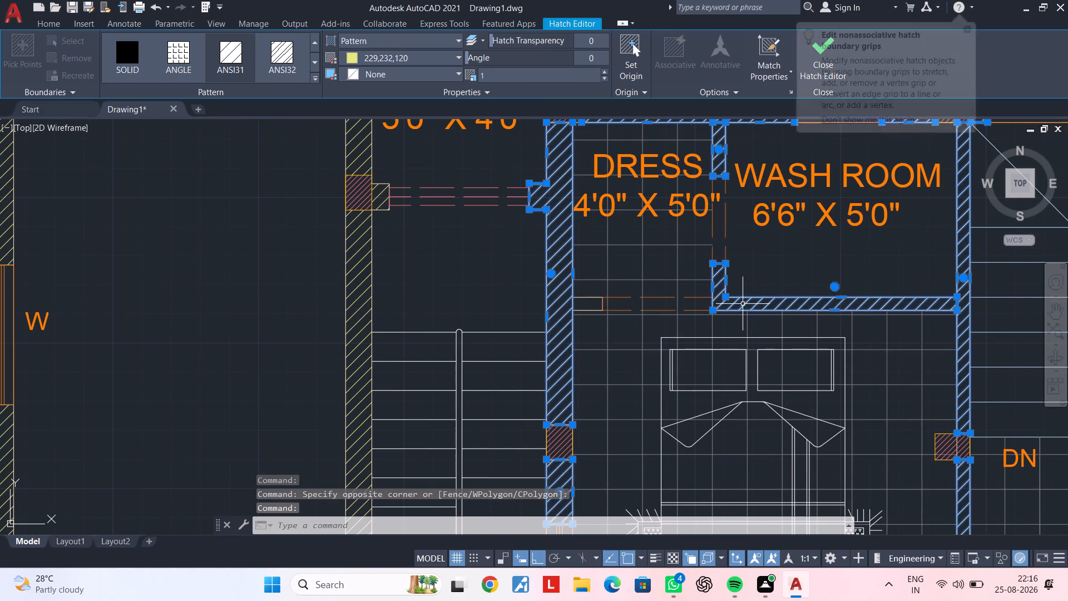
Add the outer wall hatches beside the LIFT and staircase, including the short end segment below the last column, to the selection.
scroll(757, 297, "down", 1)
middle_click_drag(749, 313, 807, 390)
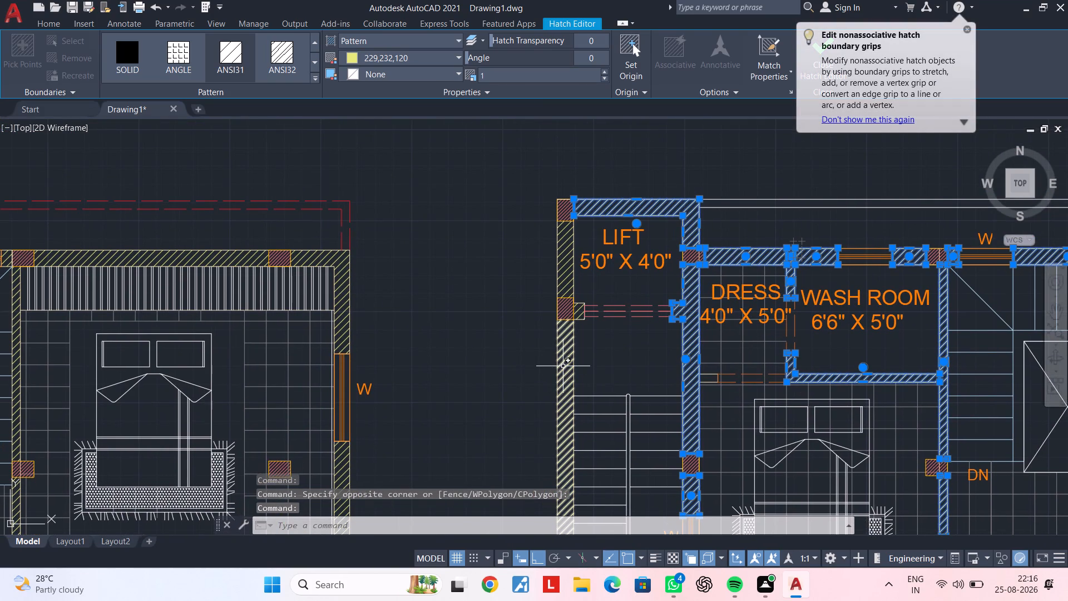
left_click(563, 366)
left_click(563, 278)
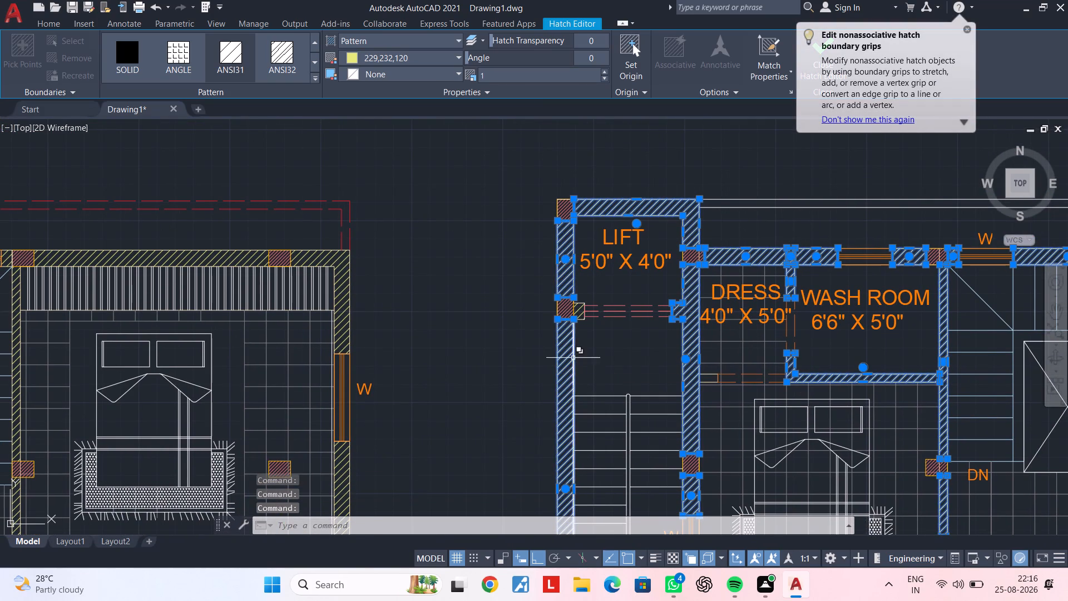
middle_click_drag(574, 347, 580, 200)
middle_click_drag(572, 316, 580, 277)
middle_click_drag(581, 415, 578, 254)
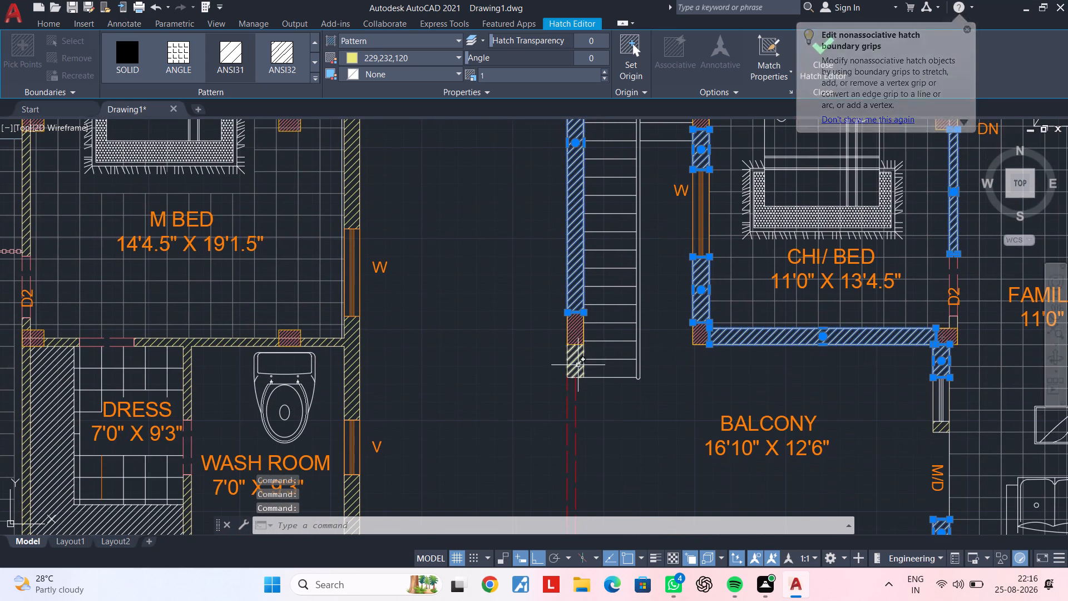
left_click(578, 365)
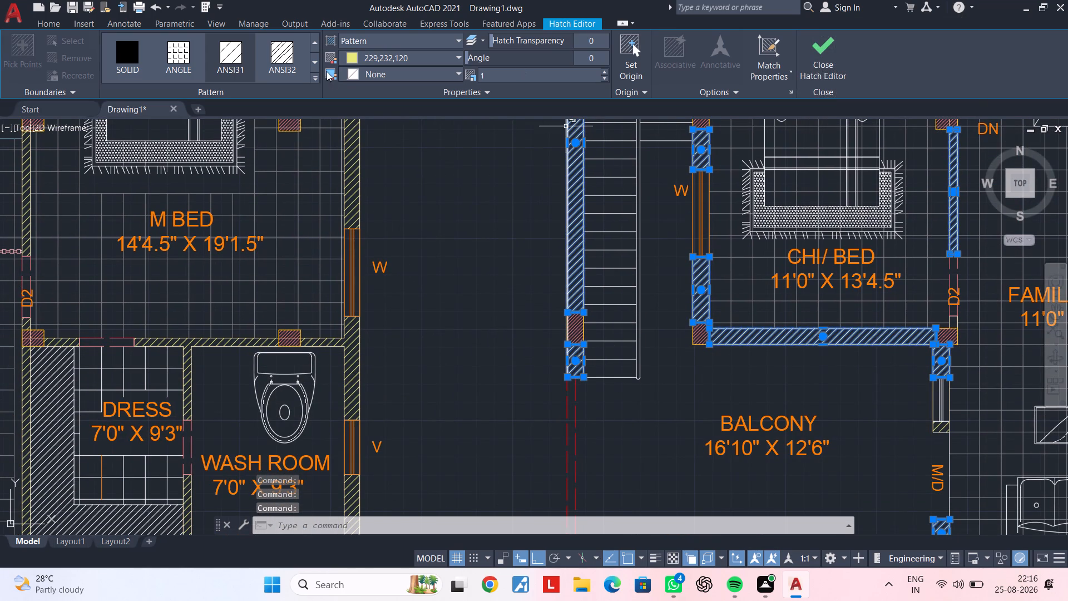
Set the colour of all selected wall hatches to true colour 74,224,227.
left_click(349, 57)
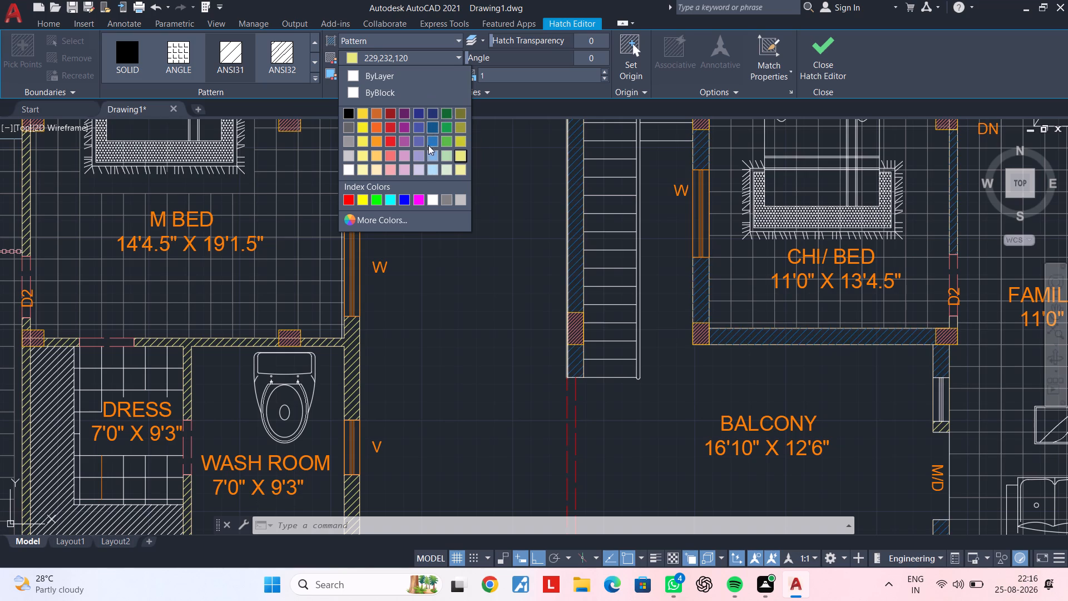
left_click(400, 215)
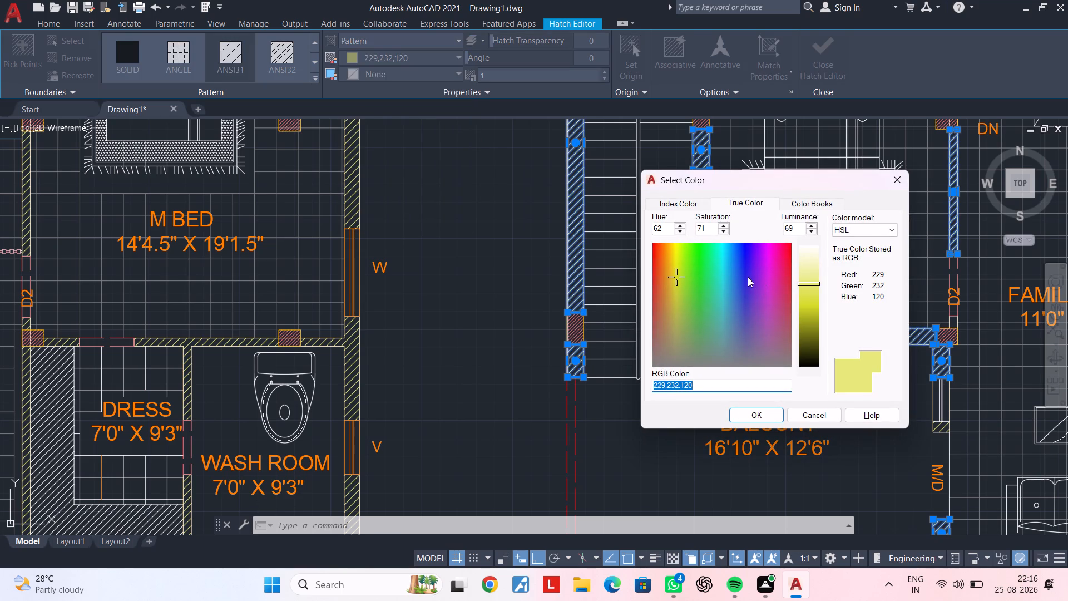
left_click(723, 275)
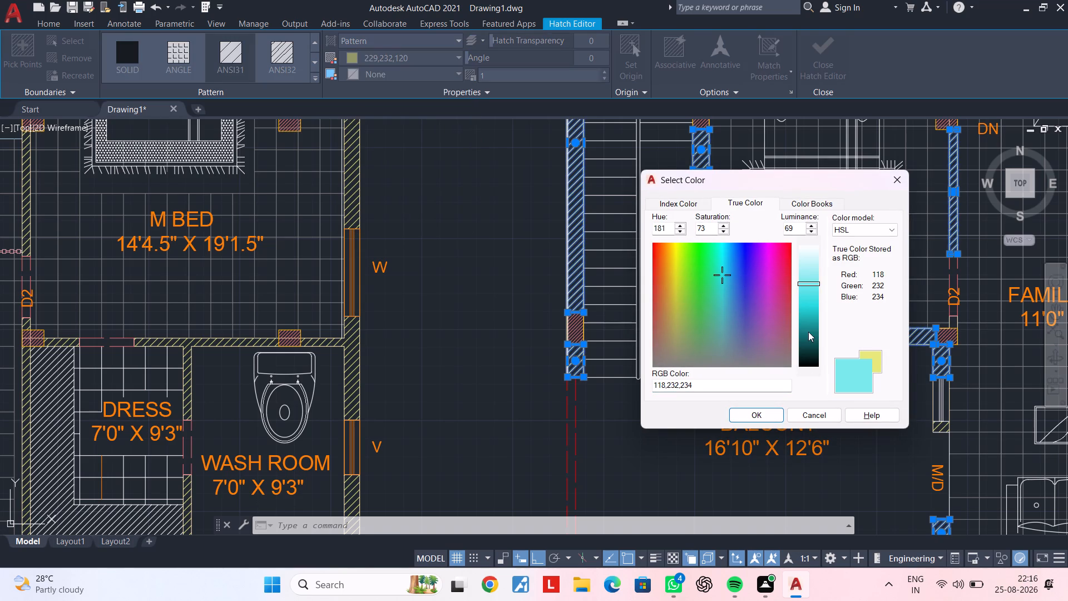
left_click(808, 289)
left_click(809, 297)
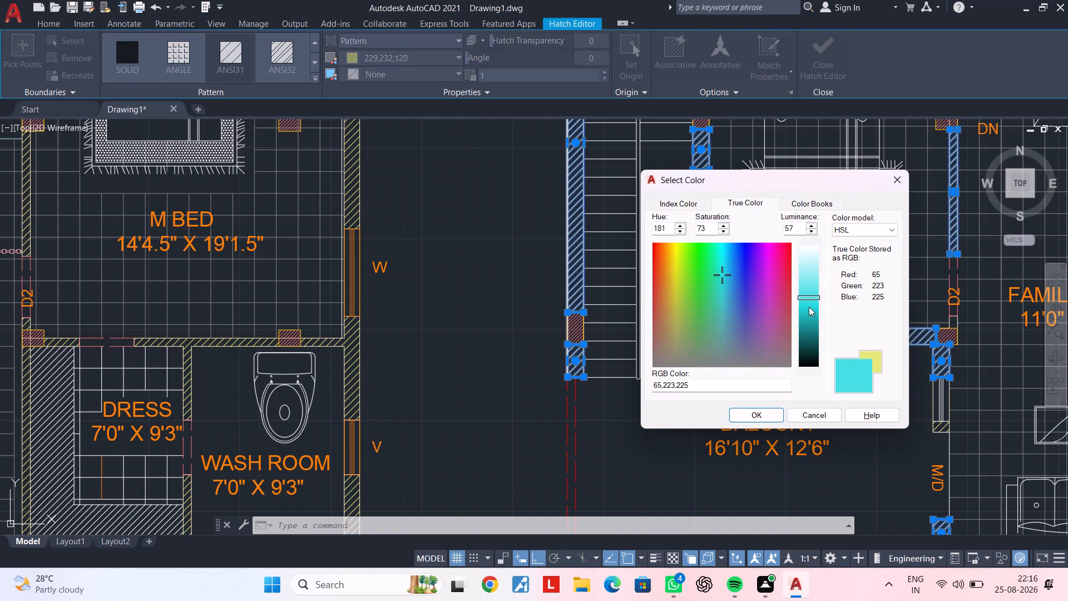
left_click(809, 284)
left_click(811, 295)
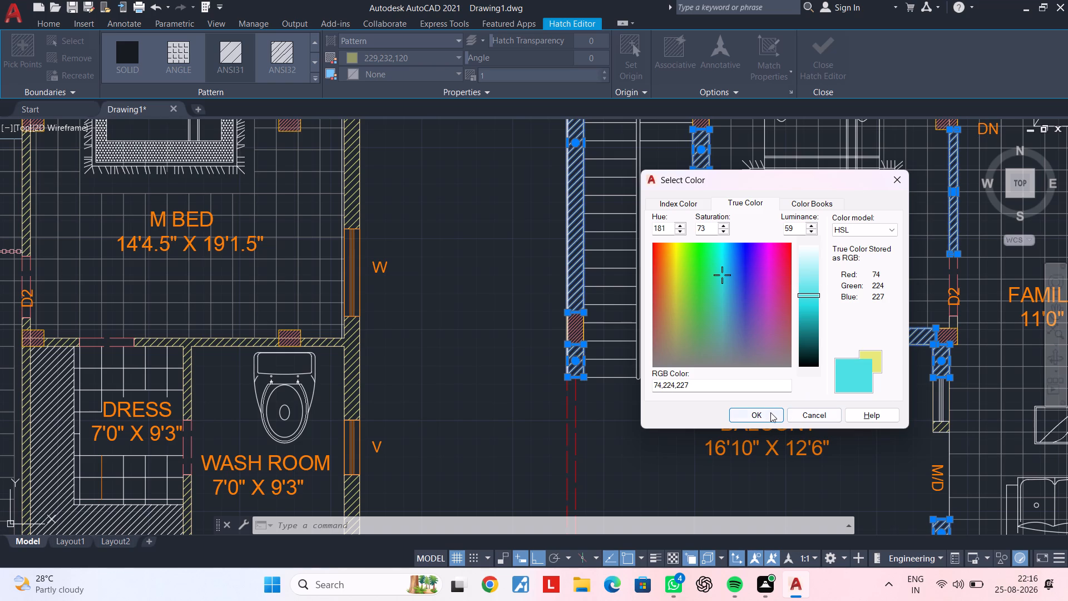
left_click(769, 414)
key("Escape")
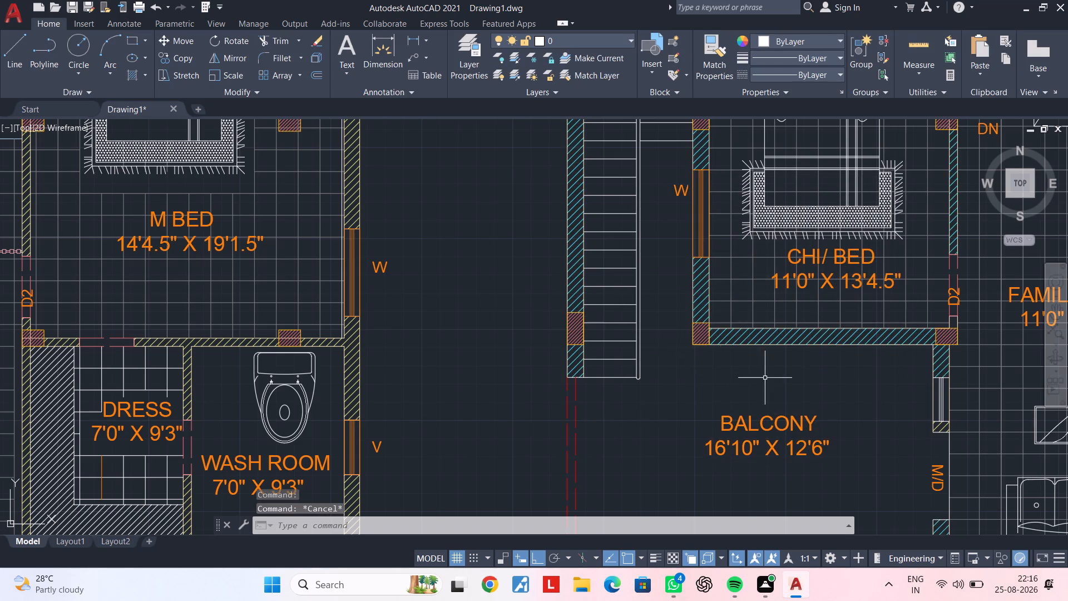
Hatch the short wall stub beside the door opening between the 4'0" X 5'0" DRESS and CHI/BED in light blue.
scroll(775, 380, "down", 2)
middle_click_drag(753, 380, 511, 403)
scroll(494, 297, "up", 3)
middle_click_drag(535, 250, 512, 367)
key("h")
key("space")
scroll(497, 293, "up", 2)
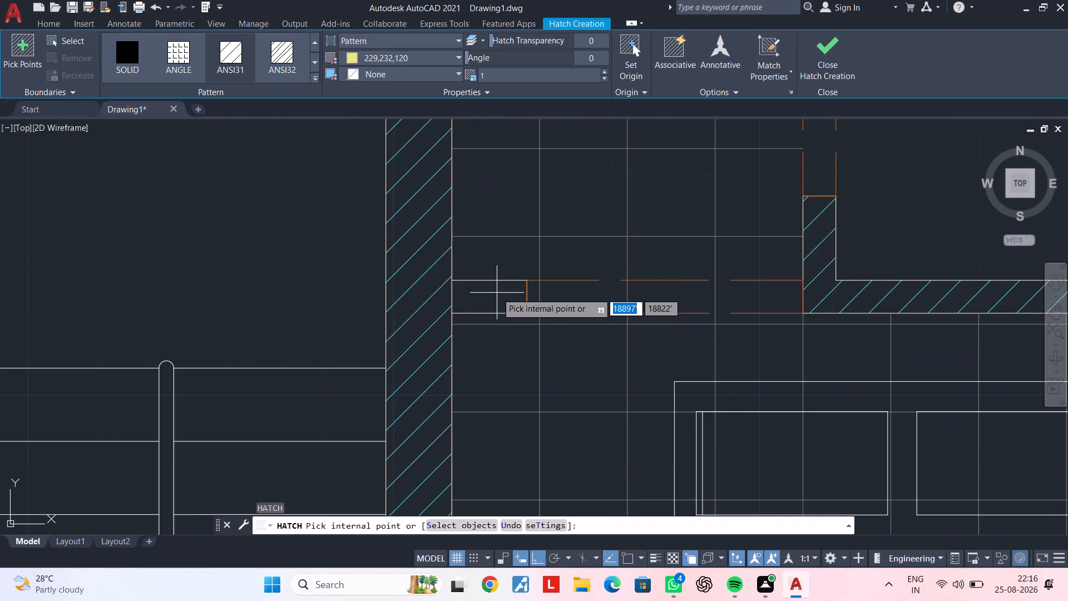
left_click(497, 293)
left_click(365, 60)
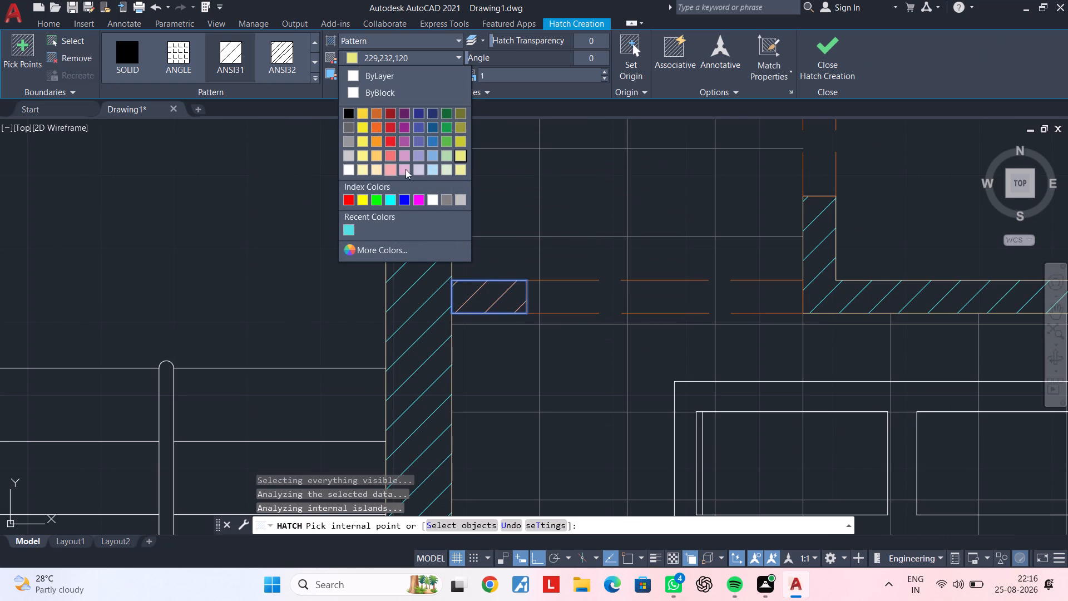
left_click(433, 154)
key("Escape")
key("Escape")
Look over the recoloured floor plan copy for parts that still need work.
scroll(551, 309, "down", 2)
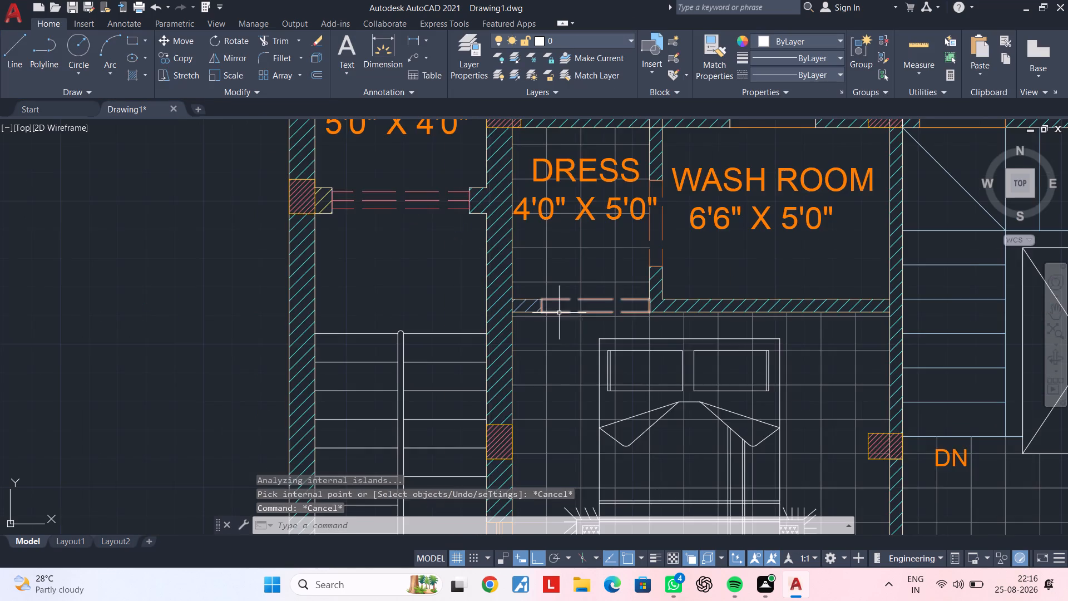
scroll(639, 326, "down", 1)
middle_click_drag(639, 338, 523, 374)
key("Escape")
scroll(717, 355, "down", 2)
middle_click_drag(725, 353, 623, 249)
middle_click_drag(705, 312, 565, 305)
middle_click_drag(532, 339, 578, 294)
middle_click_drag(630, 378, 600, 439)
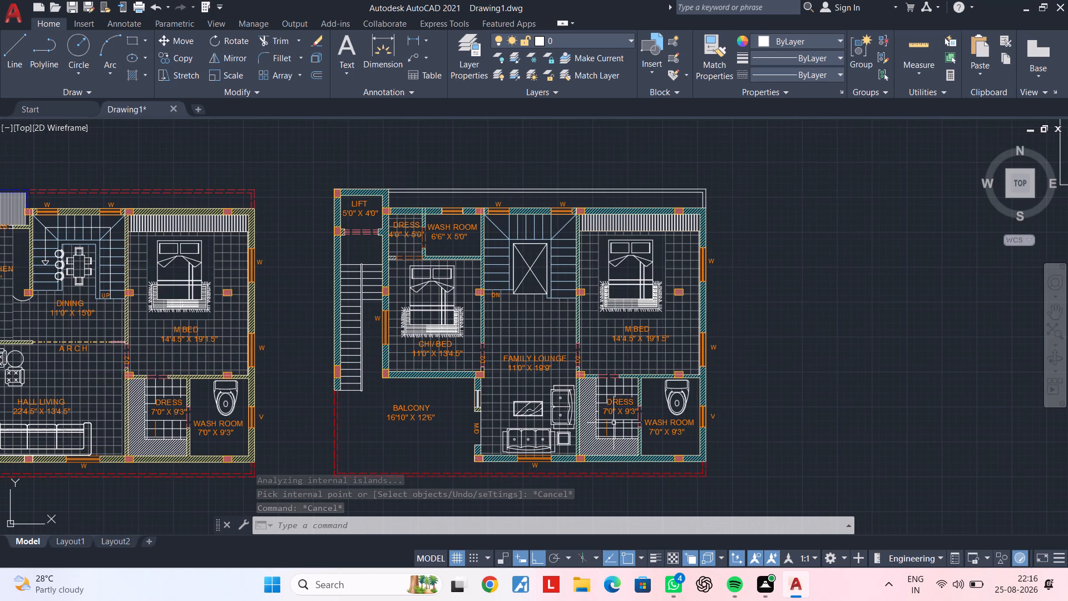
scroll(612, 341, "up", 1)
middle_click_drag(612, 341, 626, 473)
key("Escape")
key("Escape")
middle_click_drag(703, 308, 783, 305)
key("Escape")
key("Escape")
middle_click_drag(636, 366, 689, 343)
key("Escape")
key("Escape")
middle_click_drag(677, 342, 682, 313)
key("Escape")
middle_click_drag(801, 368, 662, 343)
key("Escape")
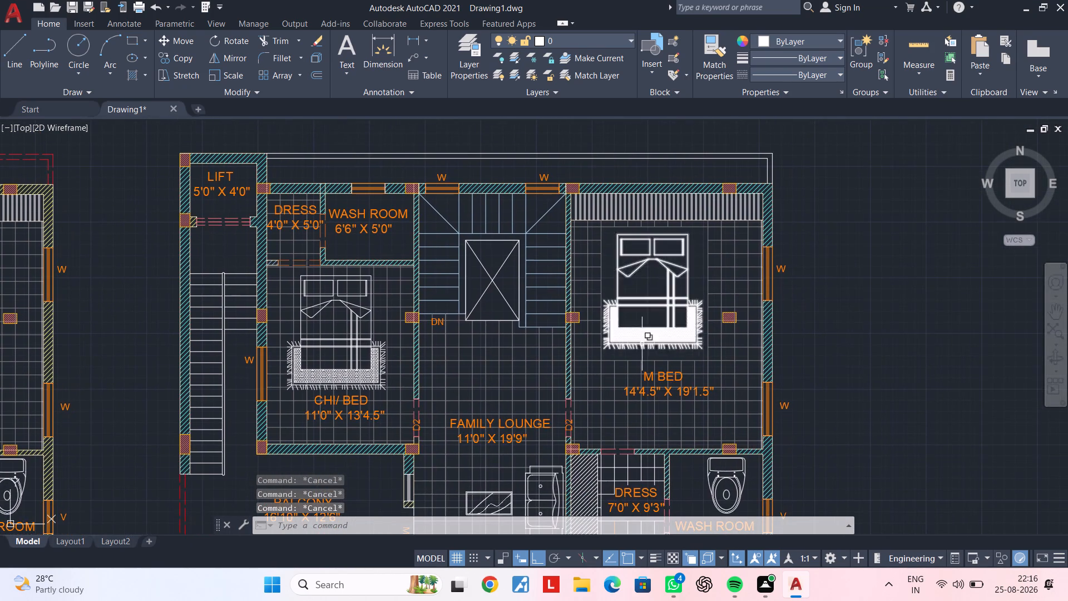
Match the copy's solid double outline along the rear and its corner return to the original plan's red dashed outline.
middle_click_drag(647, 357, 694, 469)
key("Escape")
middle_click_drag(344, 229, 596, 217)
key("Escape")
key("Escape")
type("MA")
key("space")
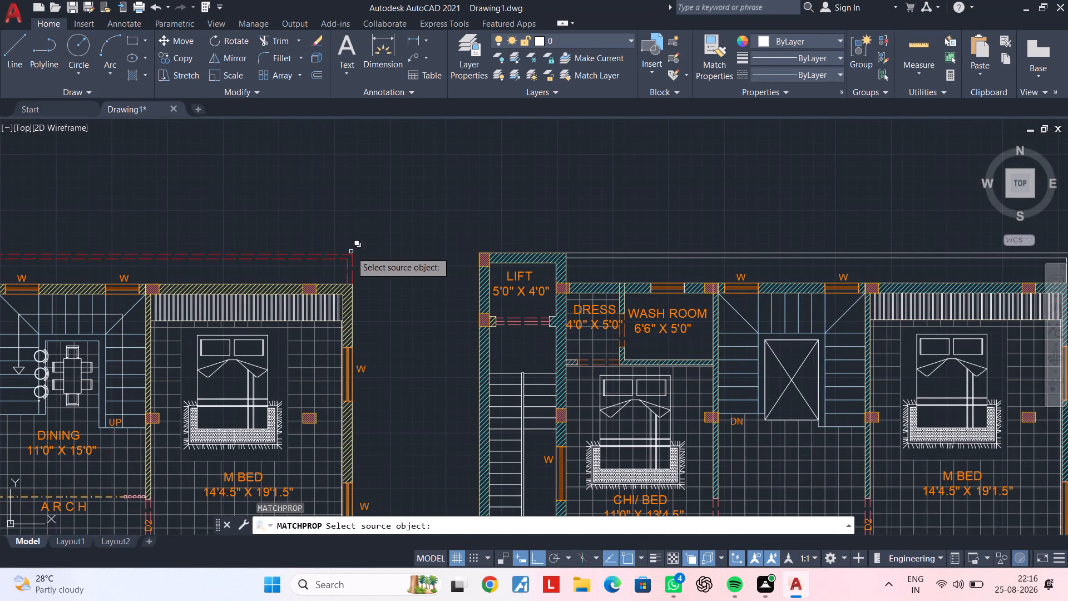
left_click(350, 253)
left_click(654, 270)
left_click(644, 241)
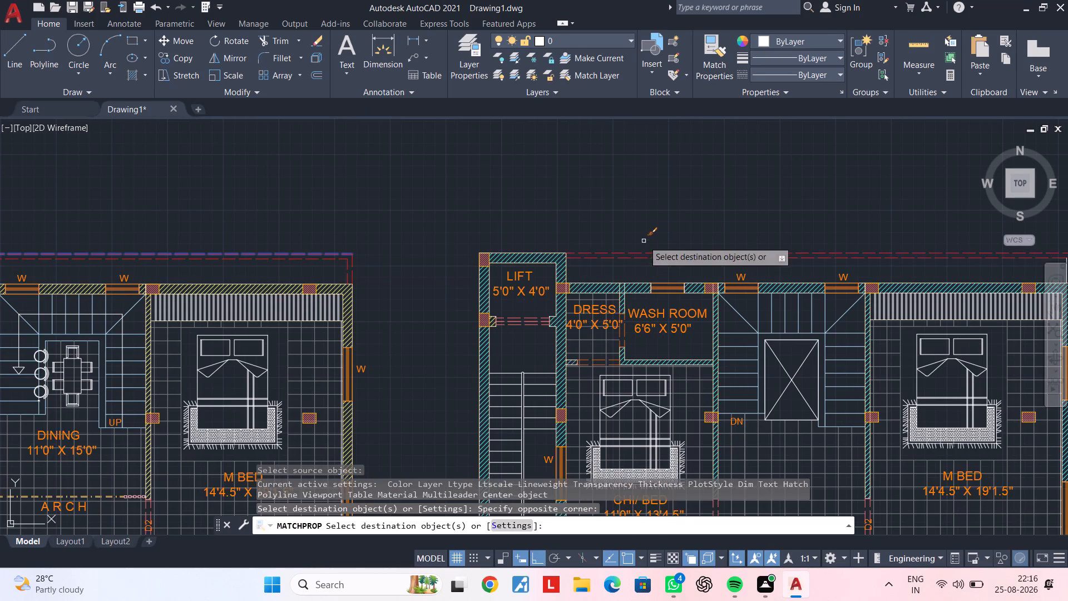
middle_click_drag(725, 214, 344, 176)
scroll(703, 241, "up", 2)
left_click(695, 205)
left_click(612, 218)
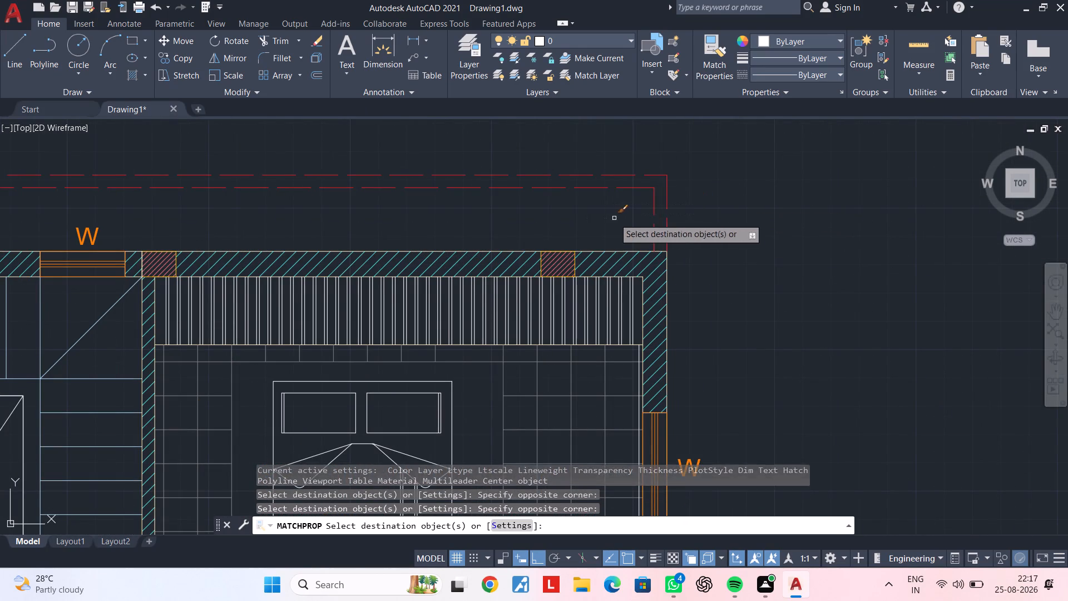
key("Escape")
Examine the rest of the adapted floor plan copy alongside the original plan.
scroll(738, 240, "down", 3)
middle_click_drag(741, 240, 754, 124)
key("Escape")
key("Escape")
middle_click_drag(837, 364, 879, 334)
key("Escape")
key("Escape")
key("Escape")
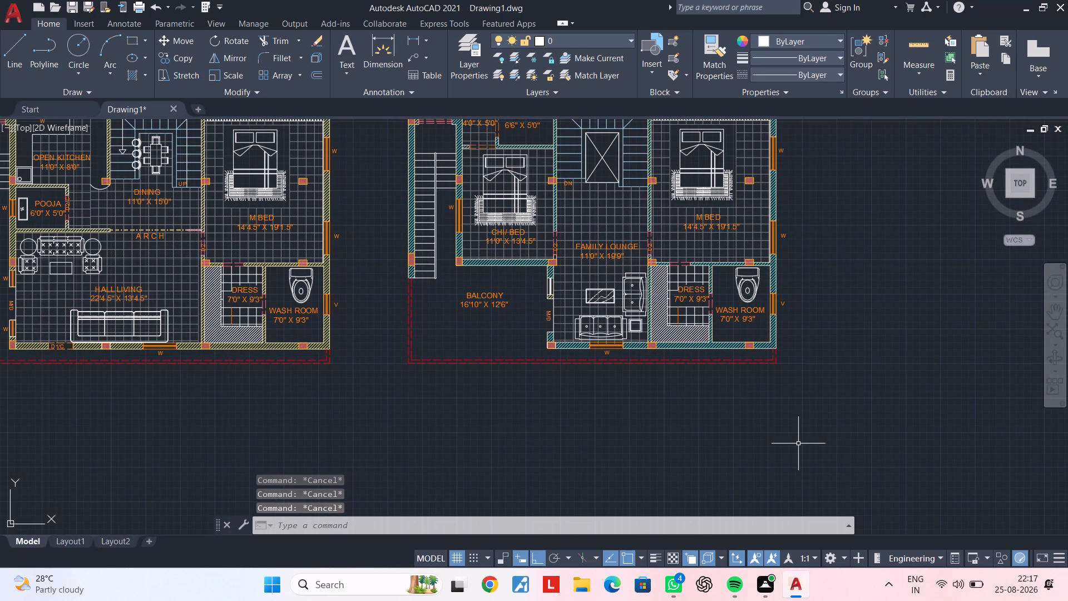
key("Escape")
key("Escape")
key("Escape")
key("Escape")
middle_click_drag(571, 382, 690, 375)
middle_click_drag(671, 361, 598, 452)
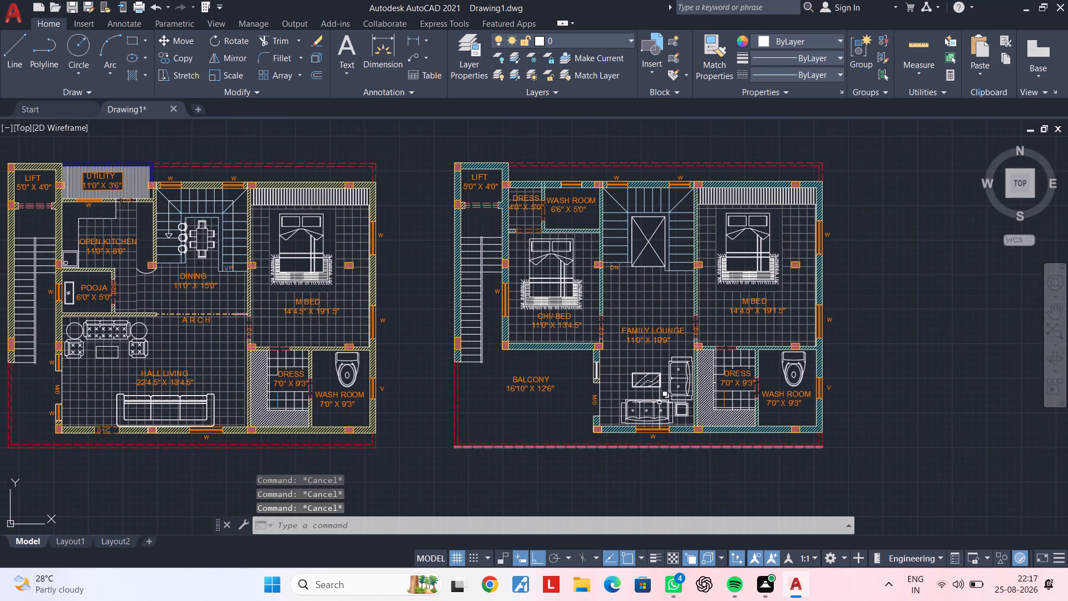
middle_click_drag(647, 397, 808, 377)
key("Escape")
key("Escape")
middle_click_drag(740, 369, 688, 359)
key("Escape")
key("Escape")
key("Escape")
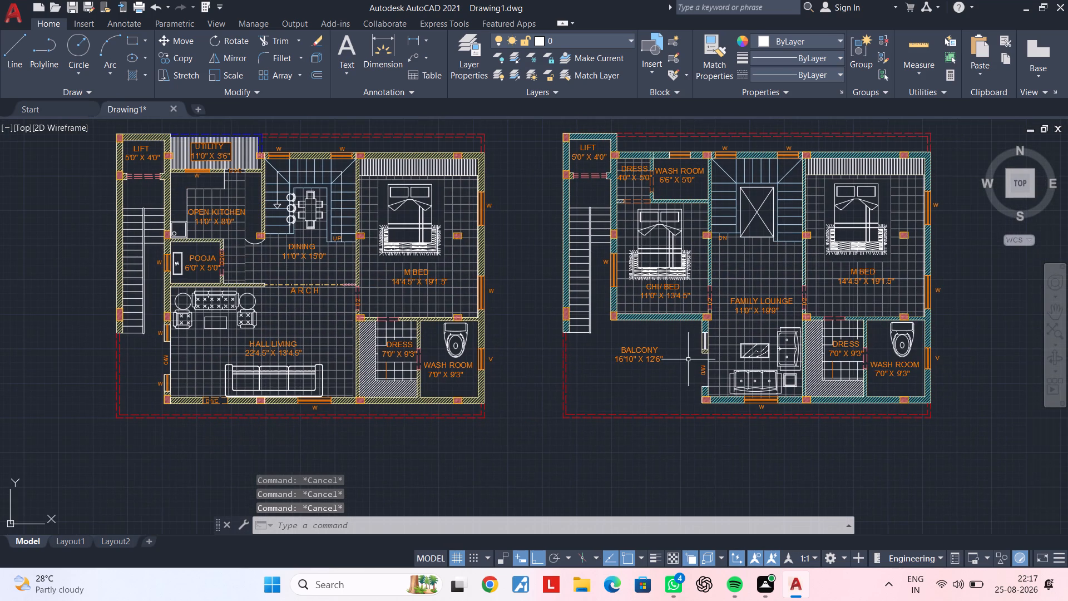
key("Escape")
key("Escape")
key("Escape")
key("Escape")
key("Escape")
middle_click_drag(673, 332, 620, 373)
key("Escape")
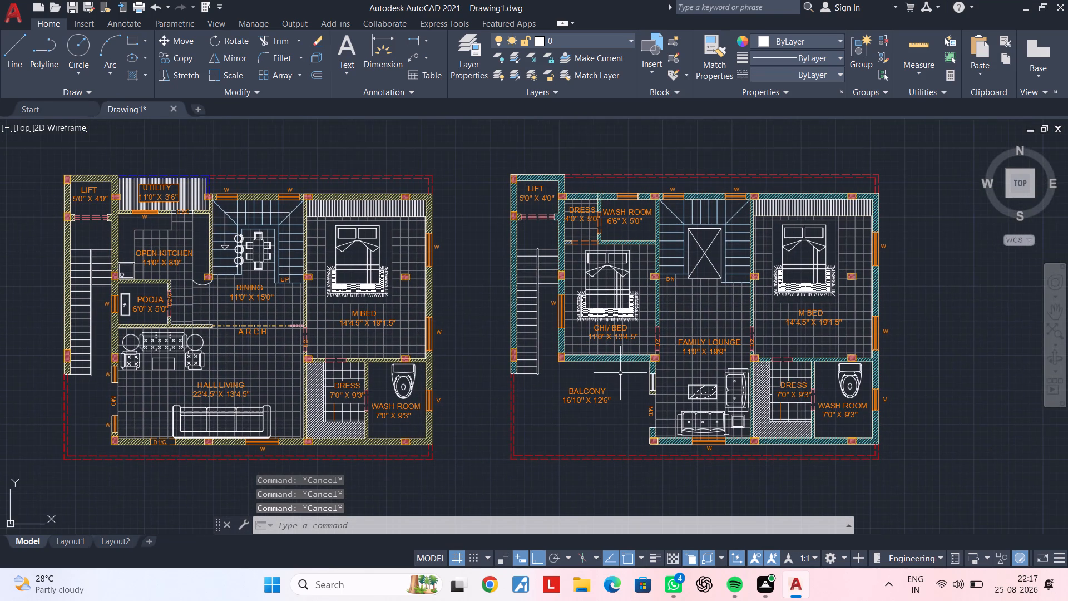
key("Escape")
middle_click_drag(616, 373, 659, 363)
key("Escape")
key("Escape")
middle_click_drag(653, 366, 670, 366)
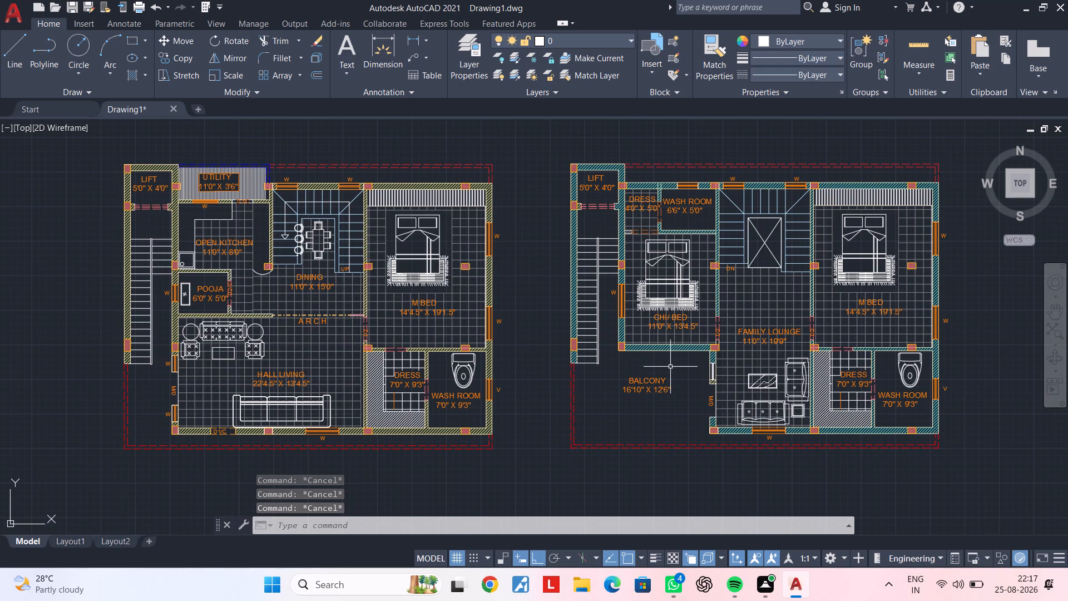
Examine the original plan's red dashed outline along the bottom wall, from HALL LIVING to the WASH ROOM corner.
key("Escape")
key("Escape")
key("Escape")
key("Escape")
middle_click_drag(650, 374, 843, 358)
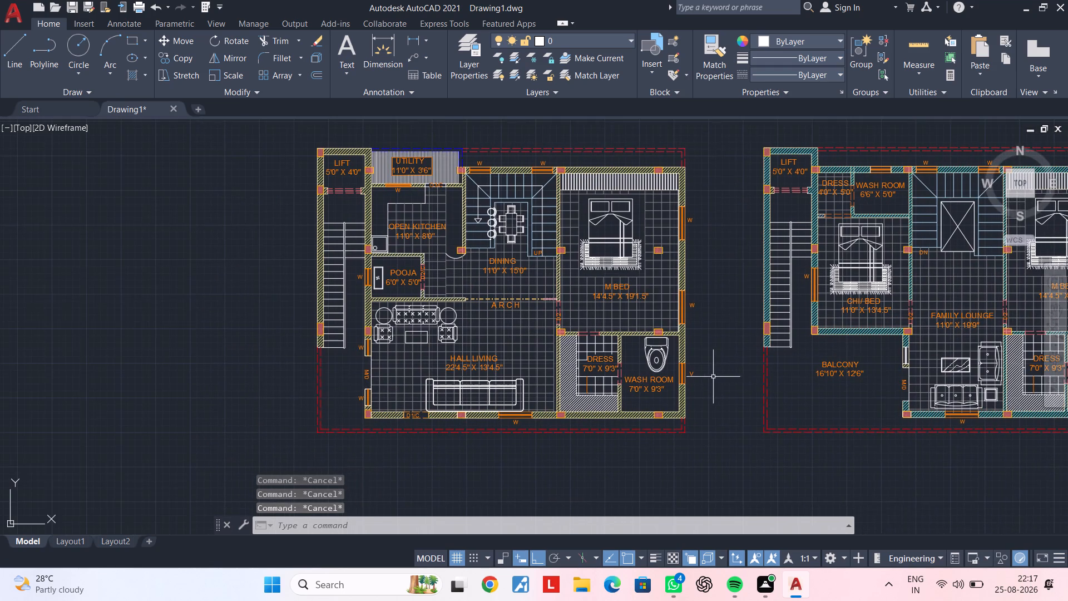
middle_click_drag(897, 354, 938, 353)
scroll(400, 269, "up", 1)
middle_click_drag(406, 308, 483, 238)
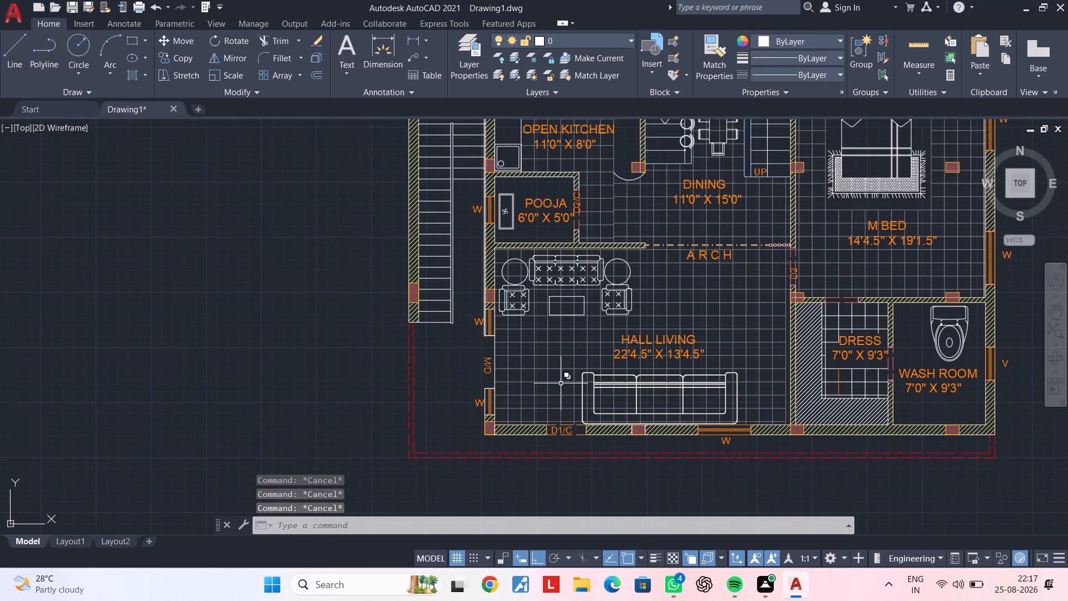
middle_click_drag(626, 437, 607, 383)
scroll(621, 425, "up", 1)
middle_click_drag(761, 400, 552, 371)
scroll(658, 384, "up", 1)
scroll(502, 351, "up", 1)
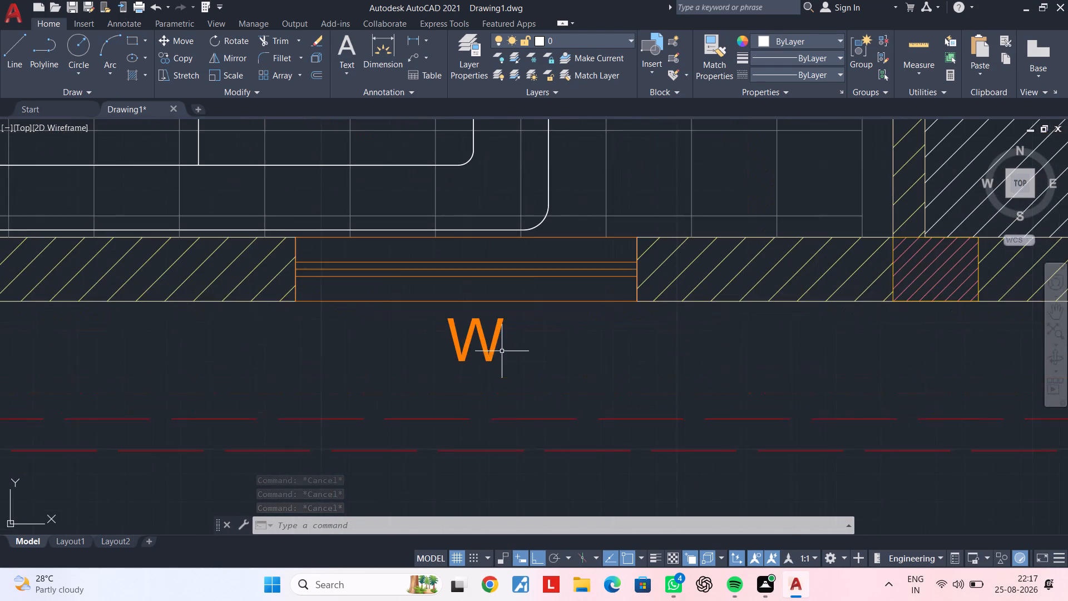
scroll(502, 351, "up", 1)
middle_click_drag(738, 360, 345, 348)
scroll(775, 368, "down", 1)
middle_click_drag(663, 373, 475, 374)
middle_click_drag(843, 371, 578, 370)
key("Escape")
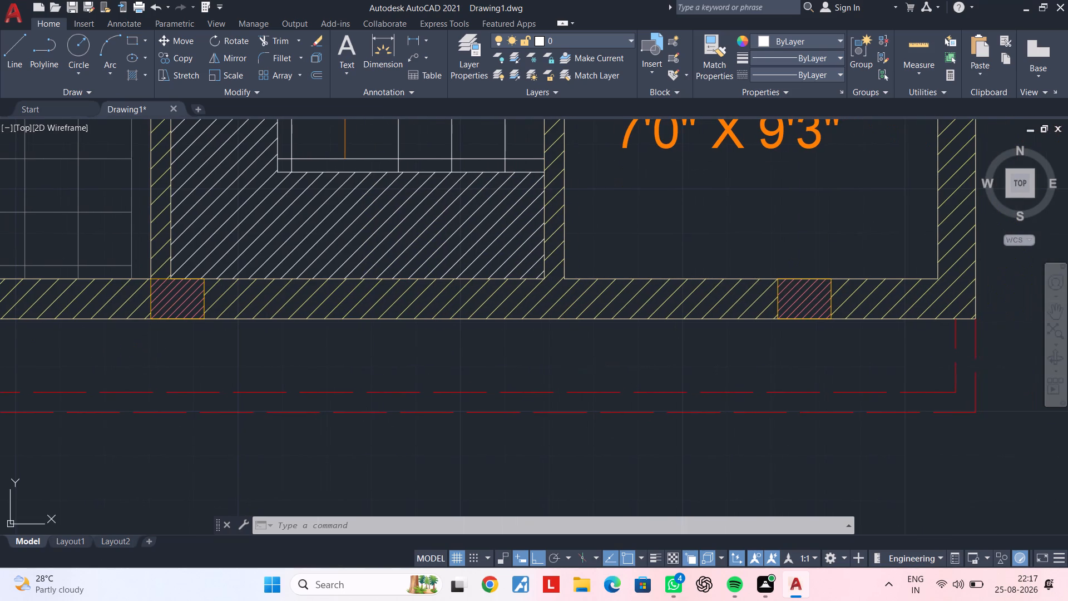
key("Escape")
key("Escape")
key("Escape")
key("Escape")
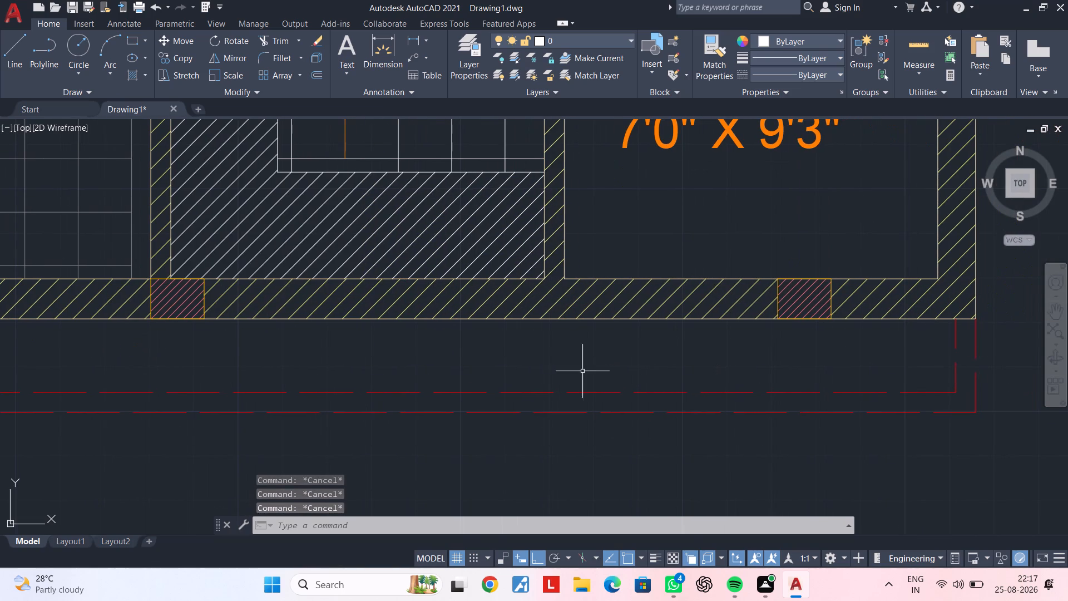
key("Escape")
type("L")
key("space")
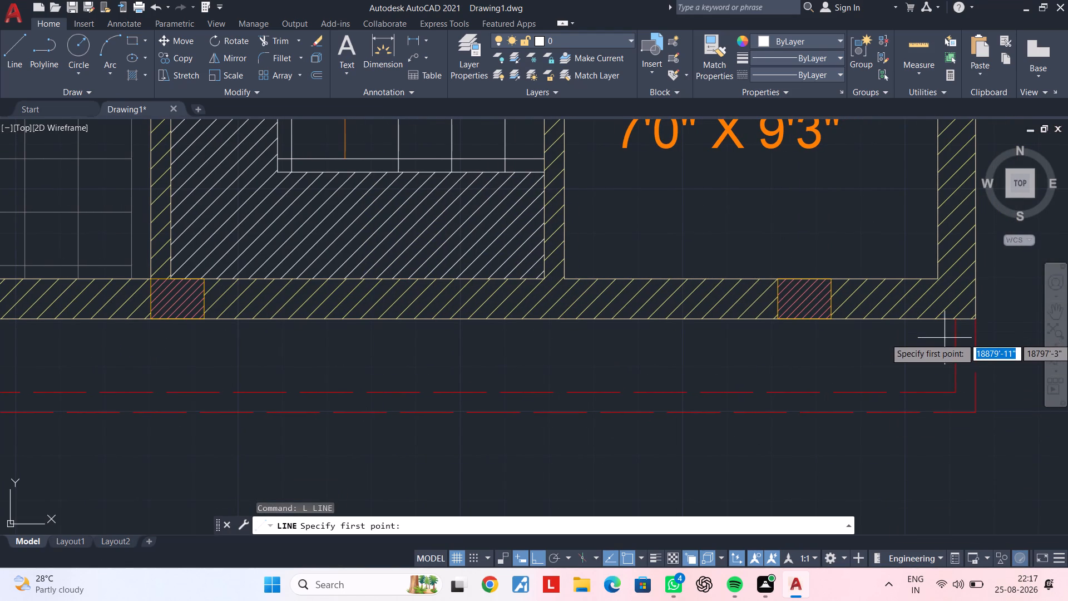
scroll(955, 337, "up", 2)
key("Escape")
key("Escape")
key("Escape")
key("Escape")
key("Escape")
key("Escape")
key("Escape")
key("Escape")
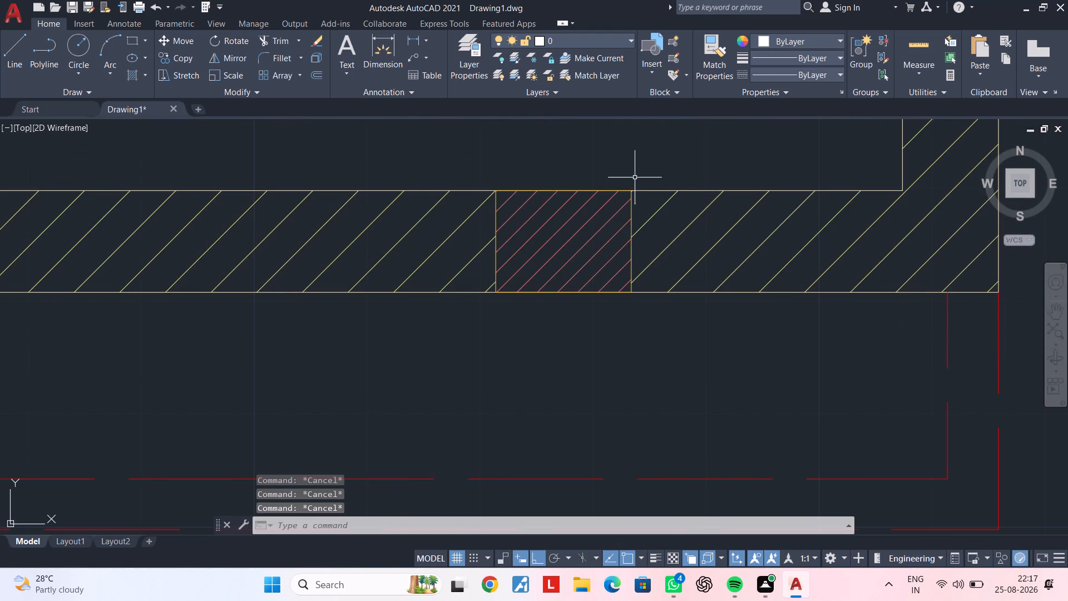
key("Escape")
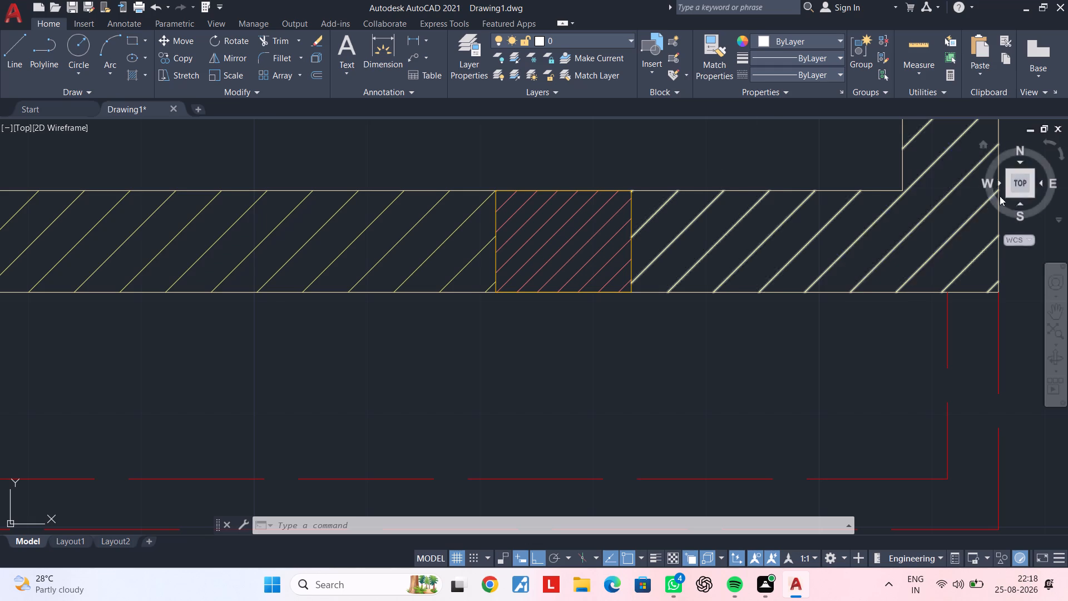
Measure the gap between the original plan's bottom wall face and the inner red dashed line near the WASH ROOM corner.
left_click(419, 42)
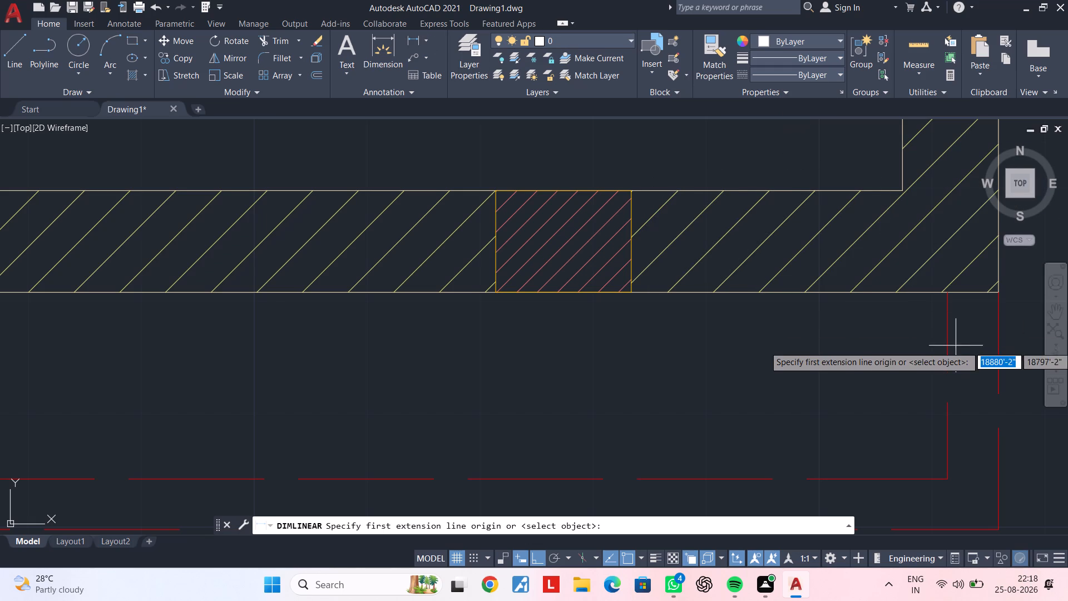
left_click(951, 292)
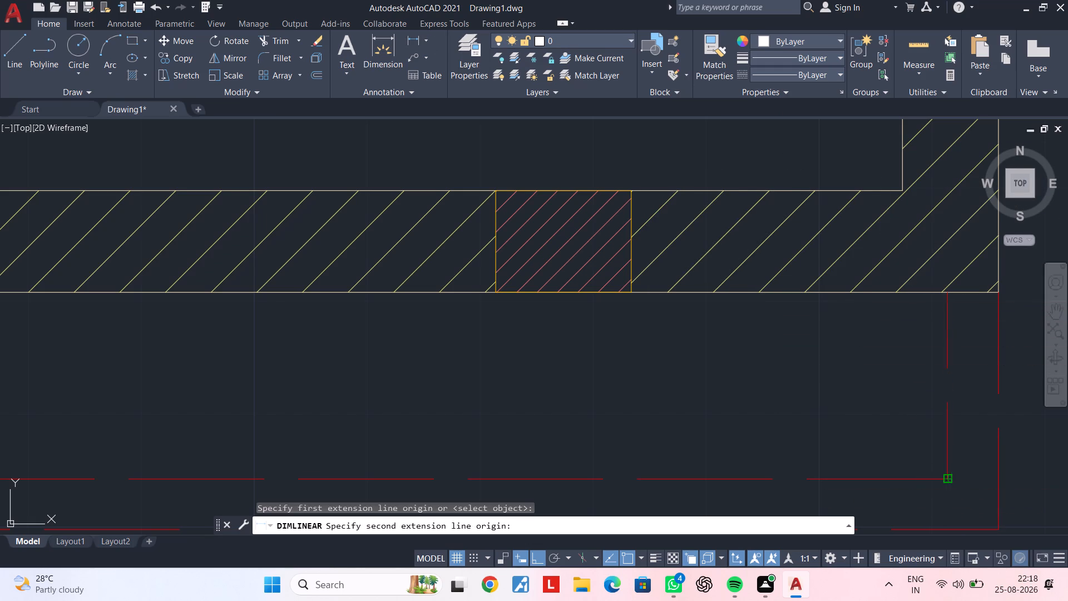
left_click(950, 481)
key("Escape")
key("Escape")
key("Escape")
key("Escape")
key("Escape")
key("Escape")
key("Escape")
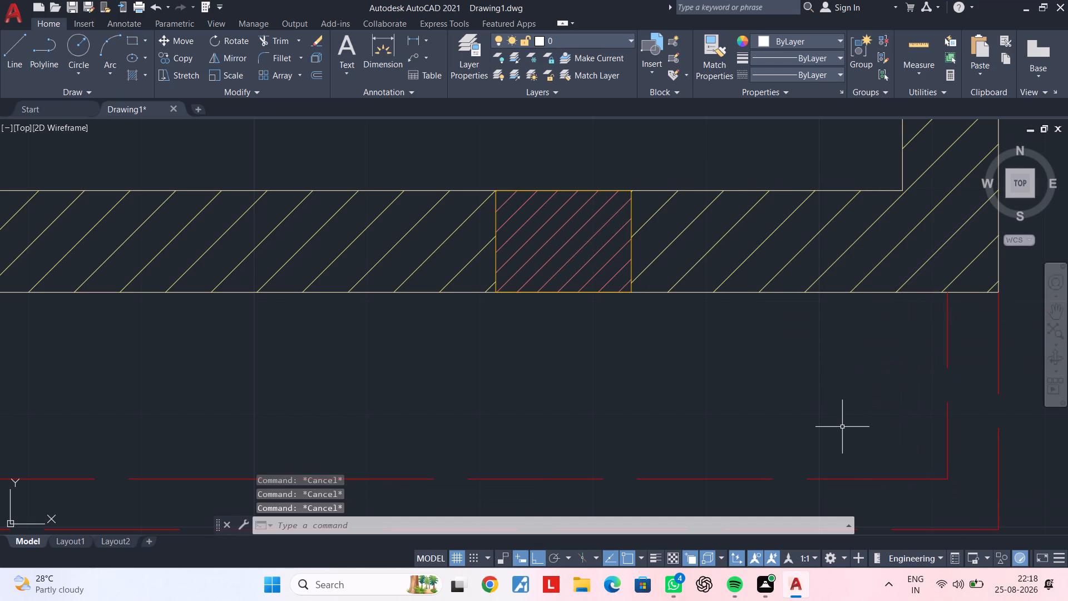
Offset the outer wall line below the original plan's DRESS and WASH ROOM 2" outward, towards the red dashed outline.
type("OF")
key("space")
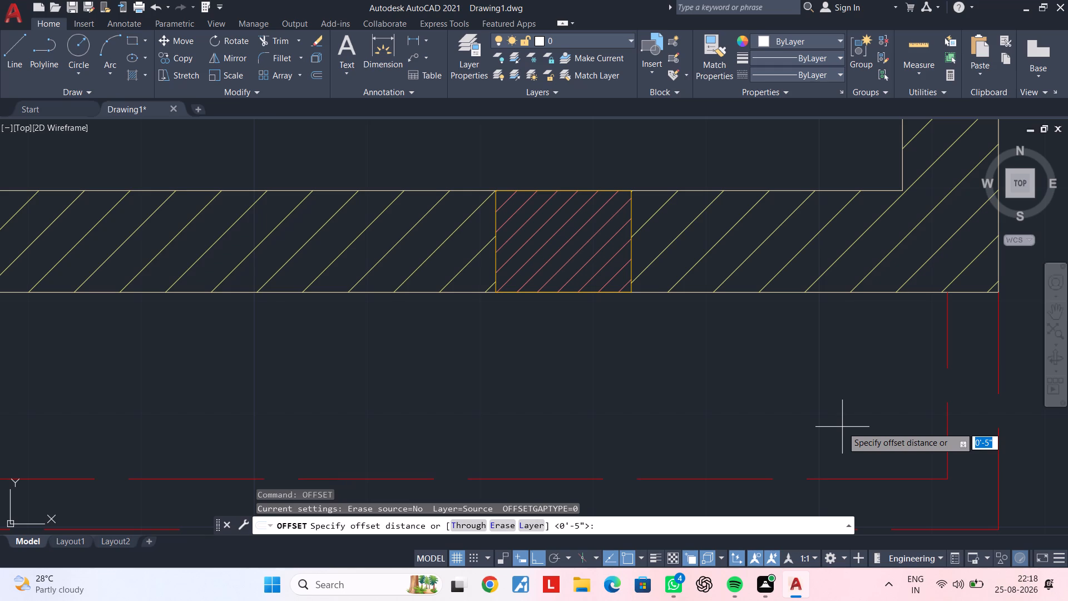
type("2\"")
key("Return")
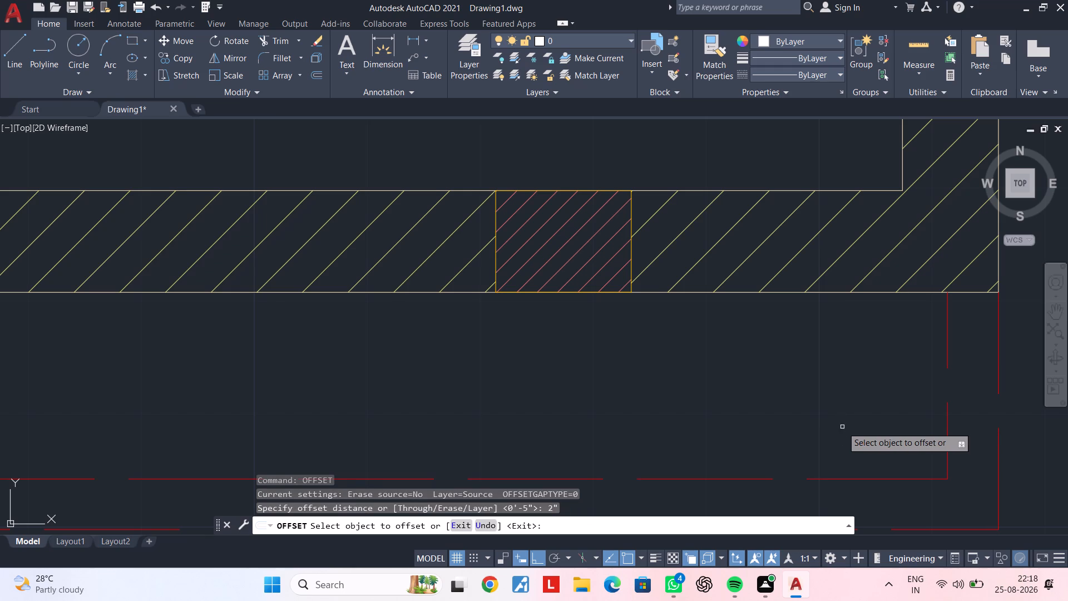
left_click(787, 292)
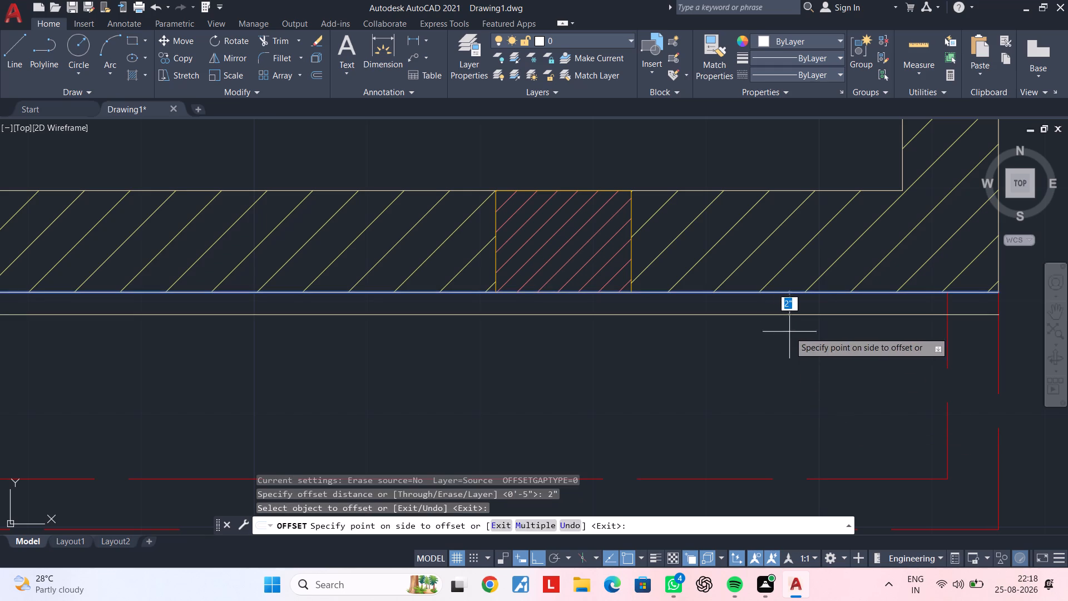
left_click(792, 356)
scroll(792, 362, "down", 3)
middle_click_drag(783, 387, 933, 367)
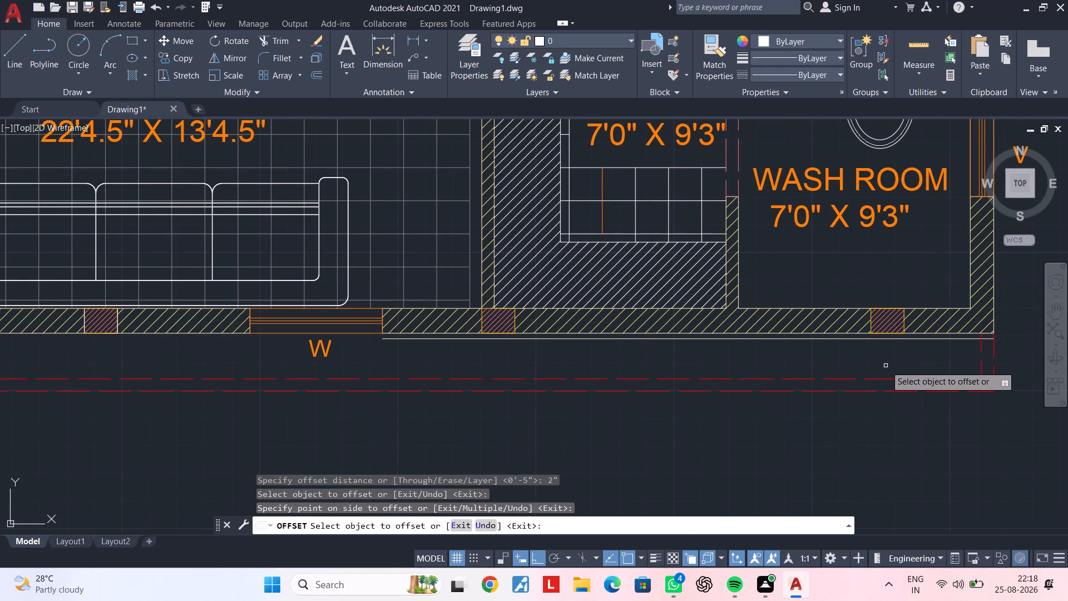
scroll(884, 358, "up", 2)
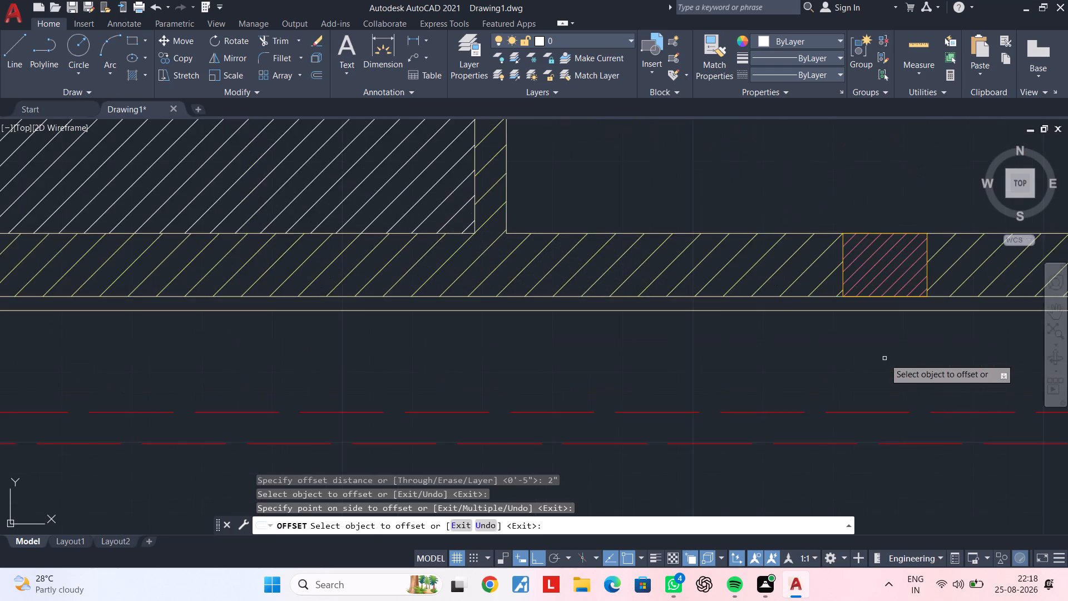
middle_click_drag(900, 358, 582, 406)
key("Escape")
key("Escape")
key("Escape")
Move the offset line 1" away from the wall.
left_click(634, 359)
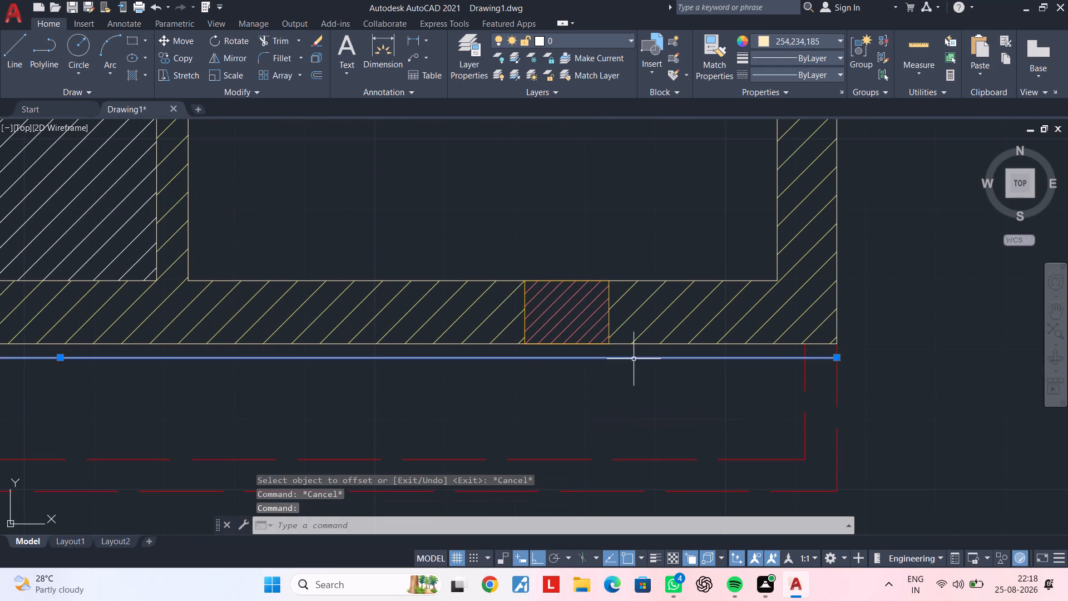
key("l")
key("Escape")
left_click(670, 357)
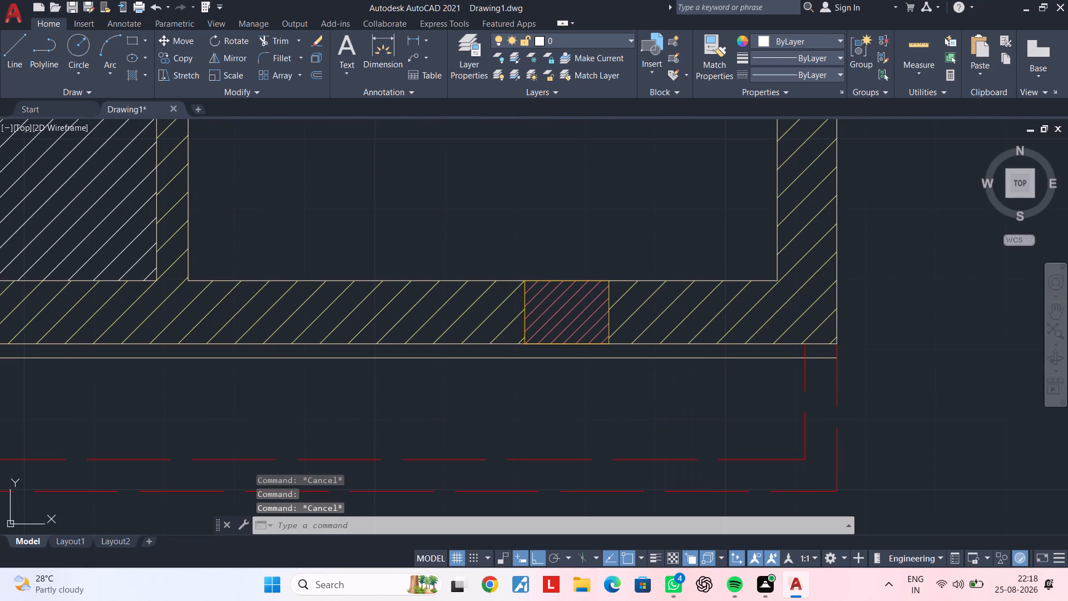
type("M")
key("space")
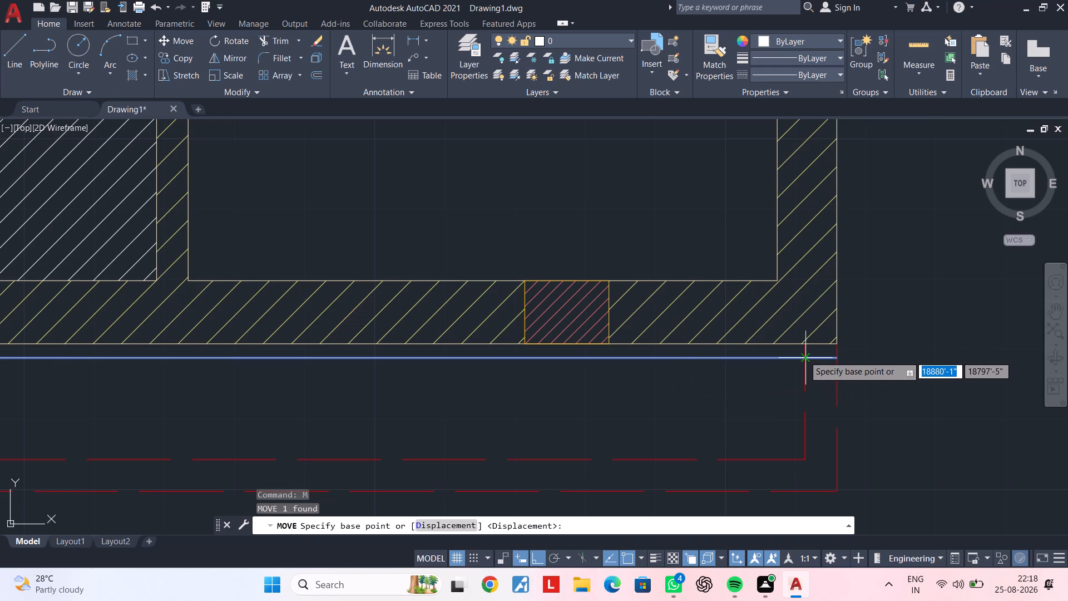
left_click(804, 356)
type("1\"")
key("Return")
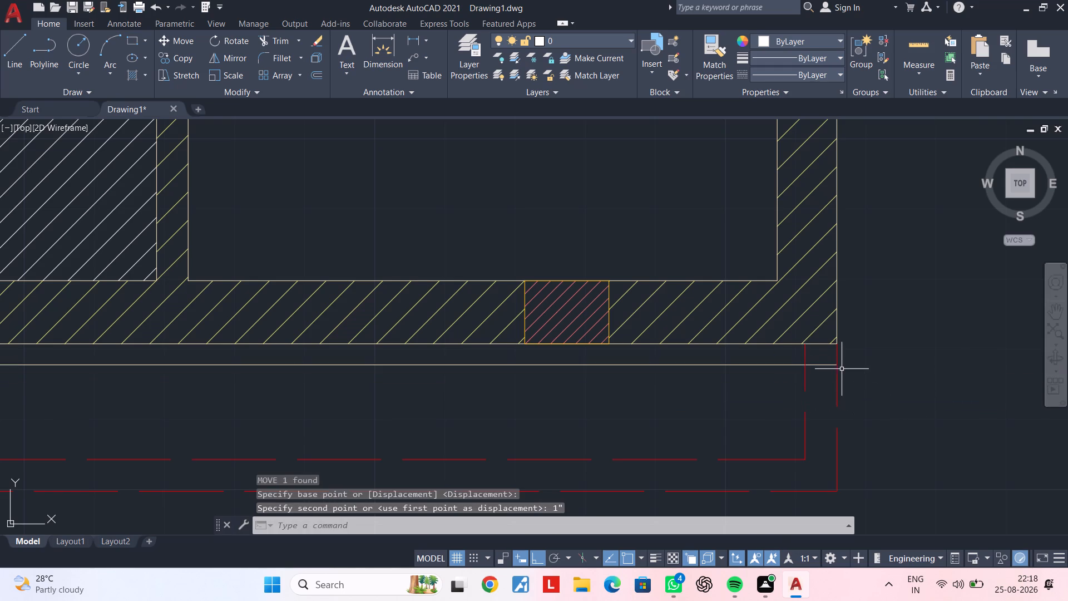
Measure the spacing between the wall's outer face and the moved line.
left_click(416, 40)
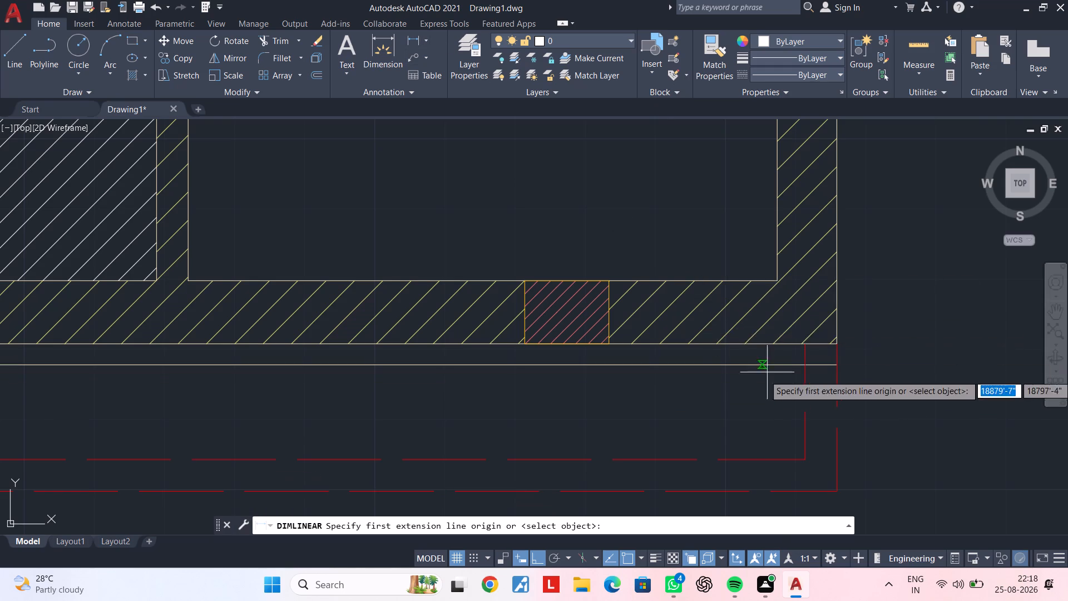
scroll(785, 374, "up", 3)
left_click(849, 265)
left_click(846, 345)
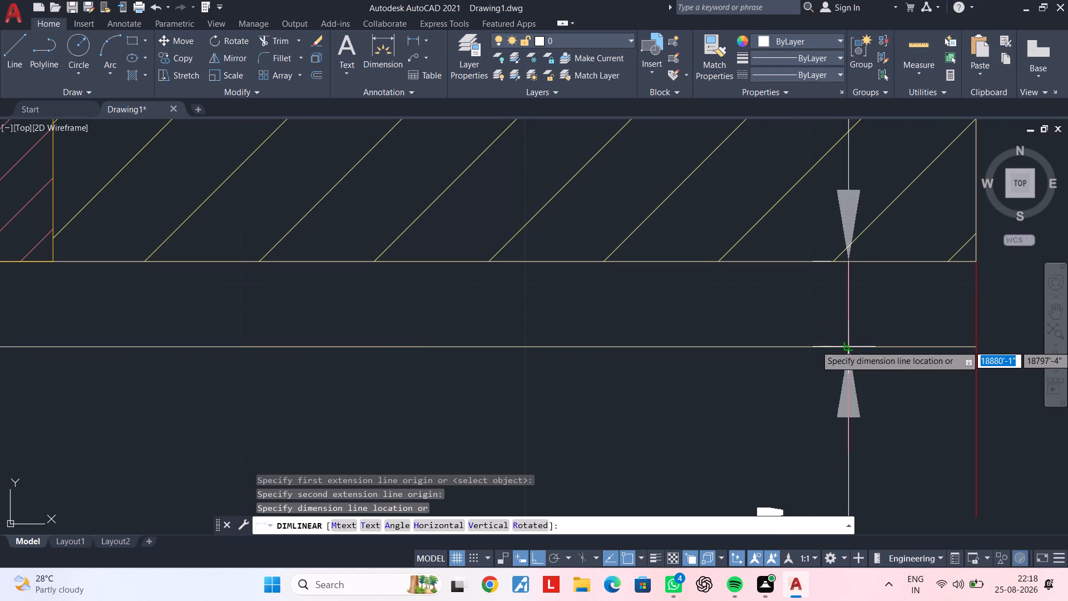
scroll(825, 341, "down", 3)
key("Escape")
key("Escape")
middle_click_drag(814, 353, 866, 337)
key("Escape")
key("Escape")
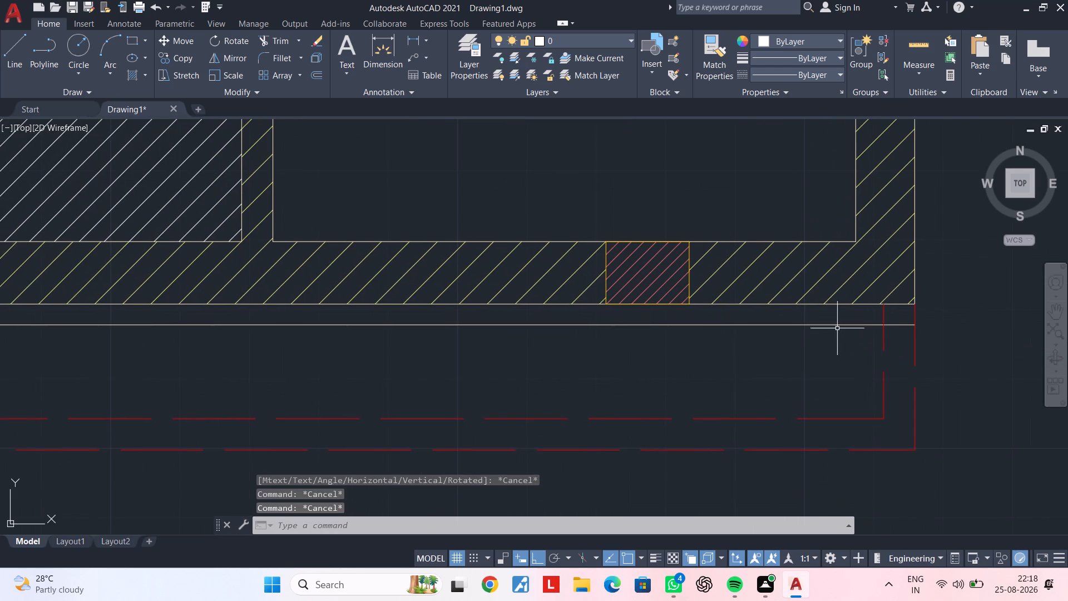
Move the same line another 1" away from the wall.
left_click(839, 324)
key("m")
key("space")
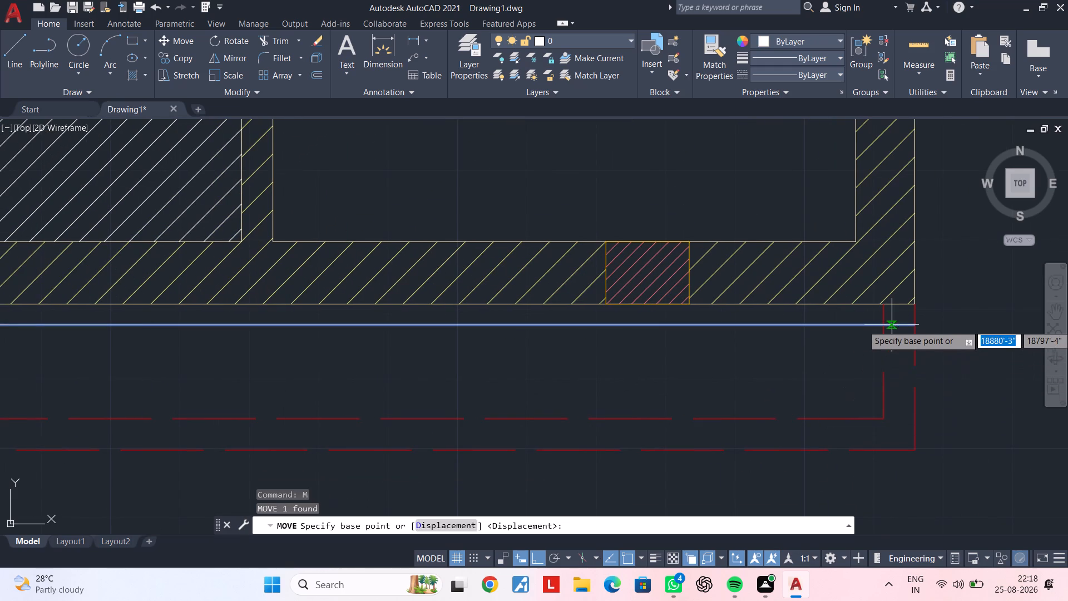
left_click(883, 327)
type("1\"")
key("Return")
key("Escape")
key("Escape")
key("Escape")
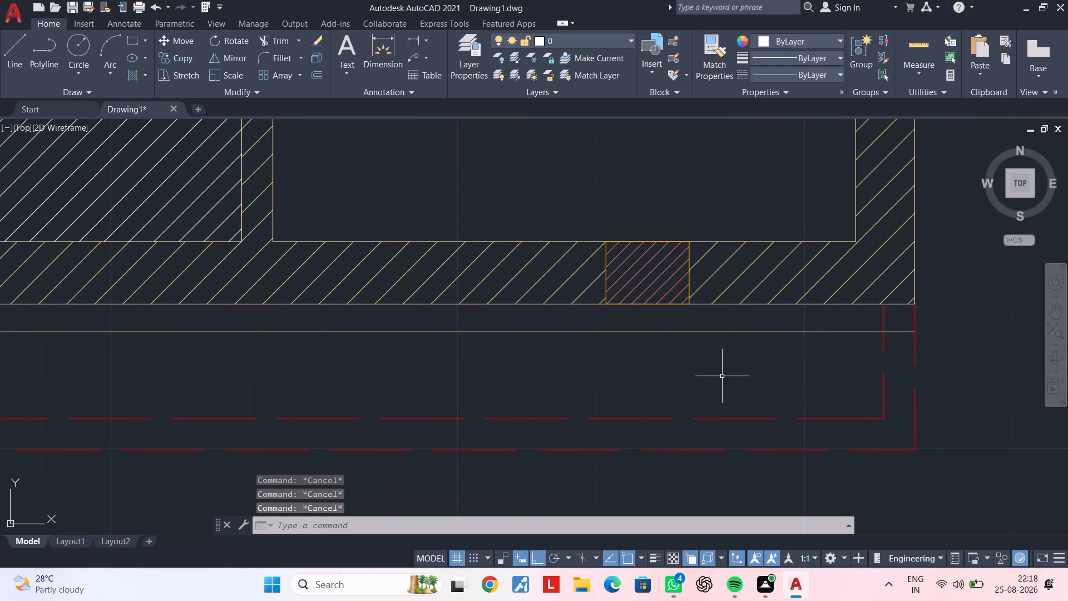
Offset the moved line 4" outward twice in succession to add two more parallel lines between the wall and dashed outline.
scroll(723, 367, "down", 1)
middle_click_drag(723, 367, 819, 347)
key("Escape")
scroll(821, 347, "up", 1)
key("Escape")
type("OF")
key("space")
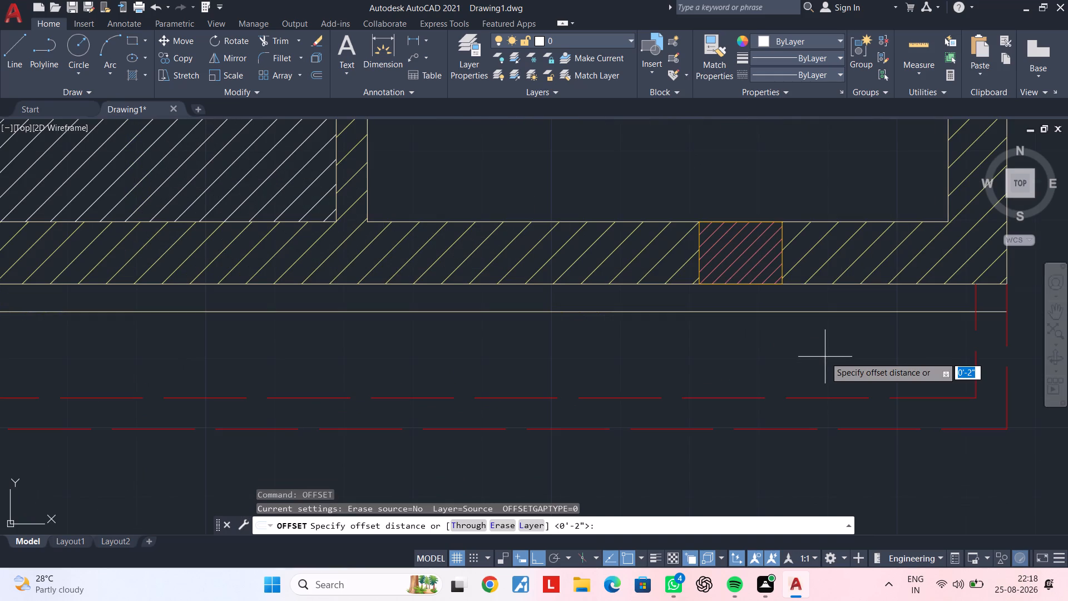
type("4\"")
key("Return")
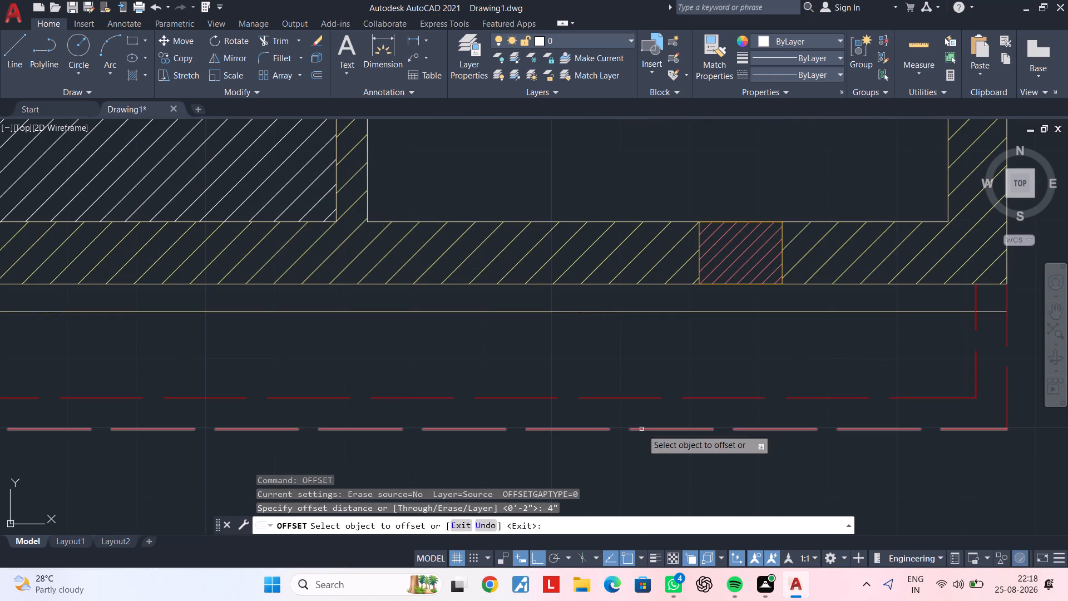
left_click(911, 312)
left_click(911, 333)
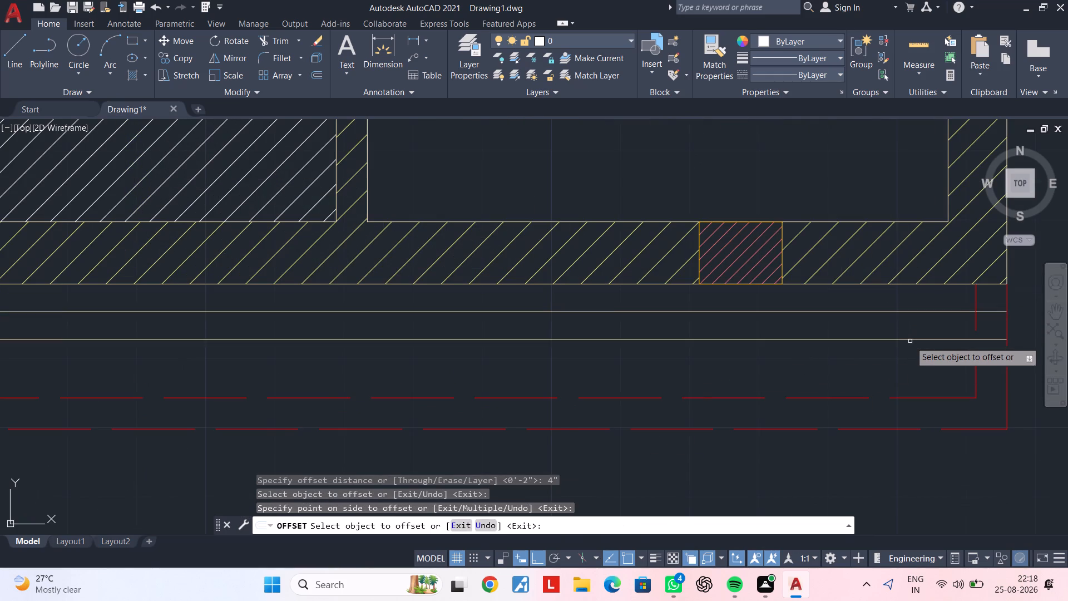
left_click(908, 340)
left_click(912, 368)
key("Escape")
middle_click_drag(897, 387, 902, 386)
key("Escape")
Trim the ends of the three parallel lines that extend past the inner red dashed line at the WASH ROOM corner.
type("TR")
key("space")
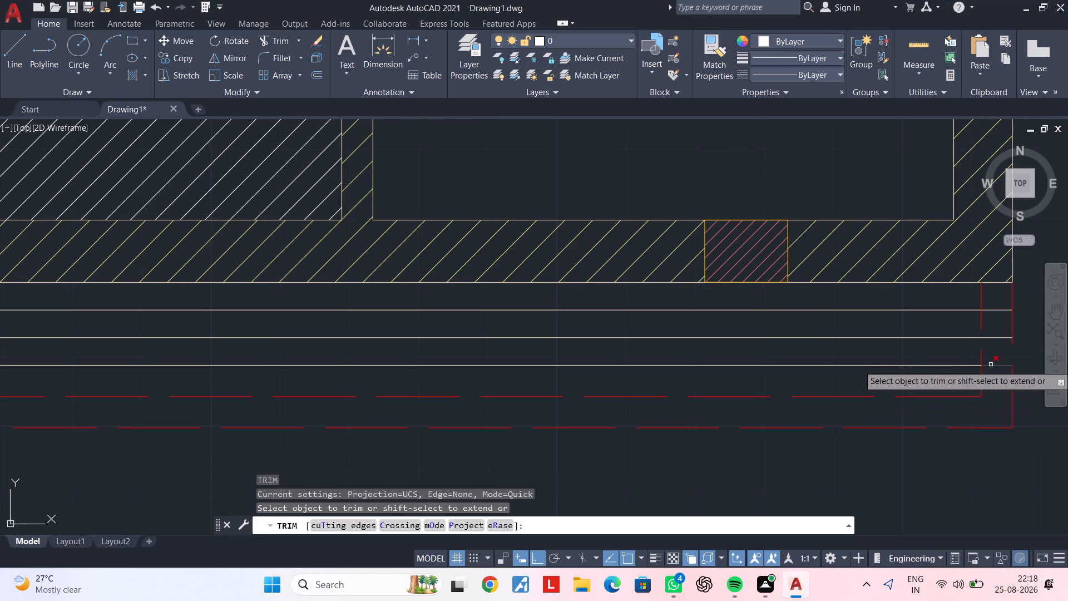
scroll(992, 368, "up", 2)
left_click_drag(997, 376, 997, 362)
left_click(987, 209)
scroll(979, 277, "down", 3)
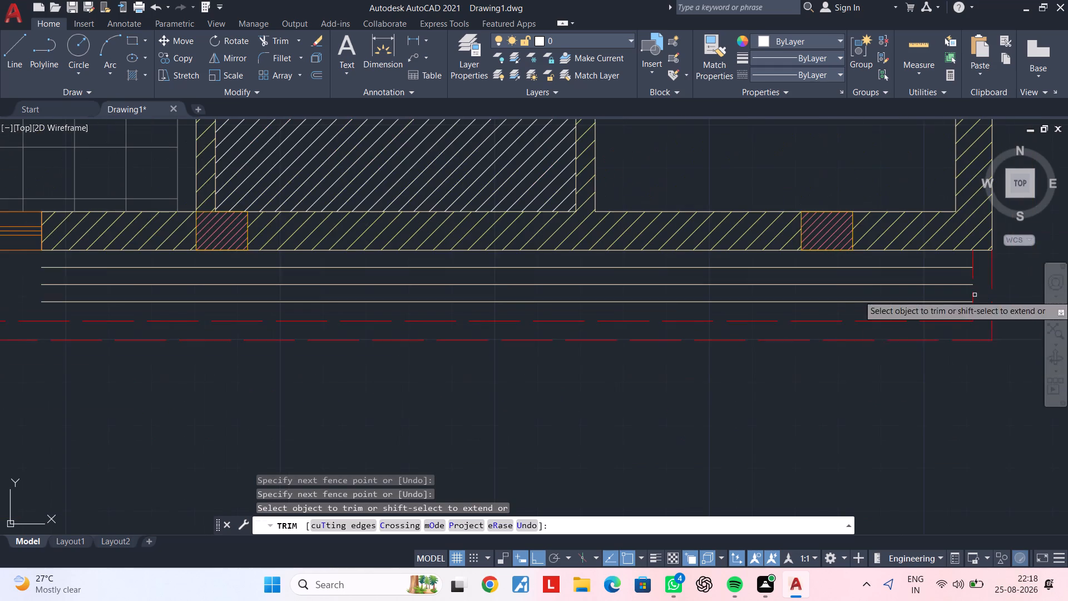
middle_click_drag(692, 329, 958, 312)
key("Escape")
Extend the three parallel lines below the hall's south wall westward to the inner red dashed boundary line.
middle_click_drag(318, 260, 577, 260)
key("Escape")
key("Escape")
middle_click_drag(497, 273, 719, 273)
scroll(664, 273, "down", 1)
middle_click_drag(548, 272, 780, 272)
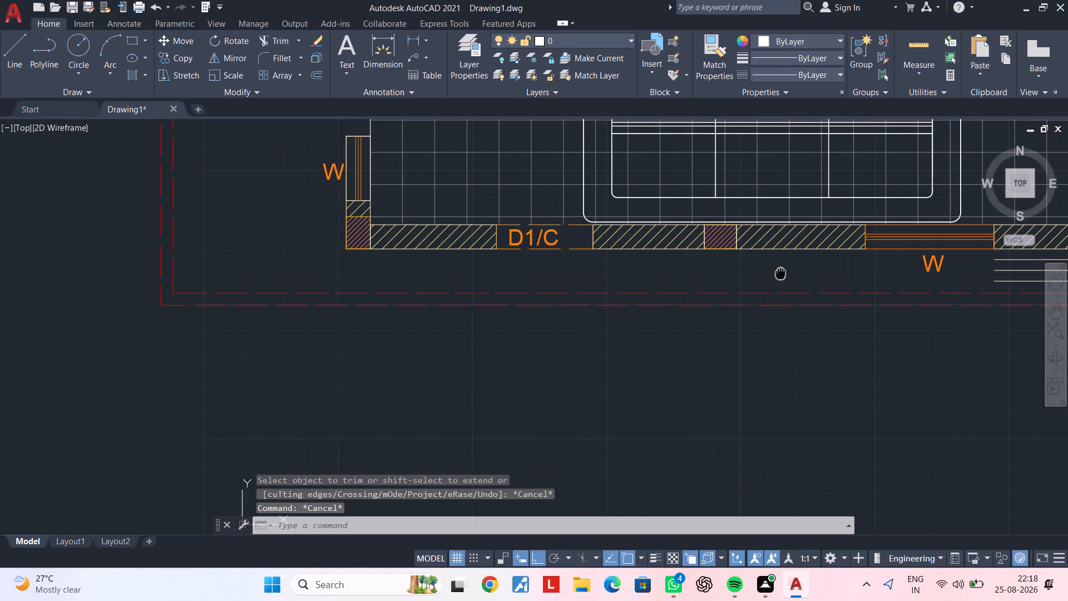
middle_click_drag(780, 272, 784, 272)
key("Escape")
key("Escape")
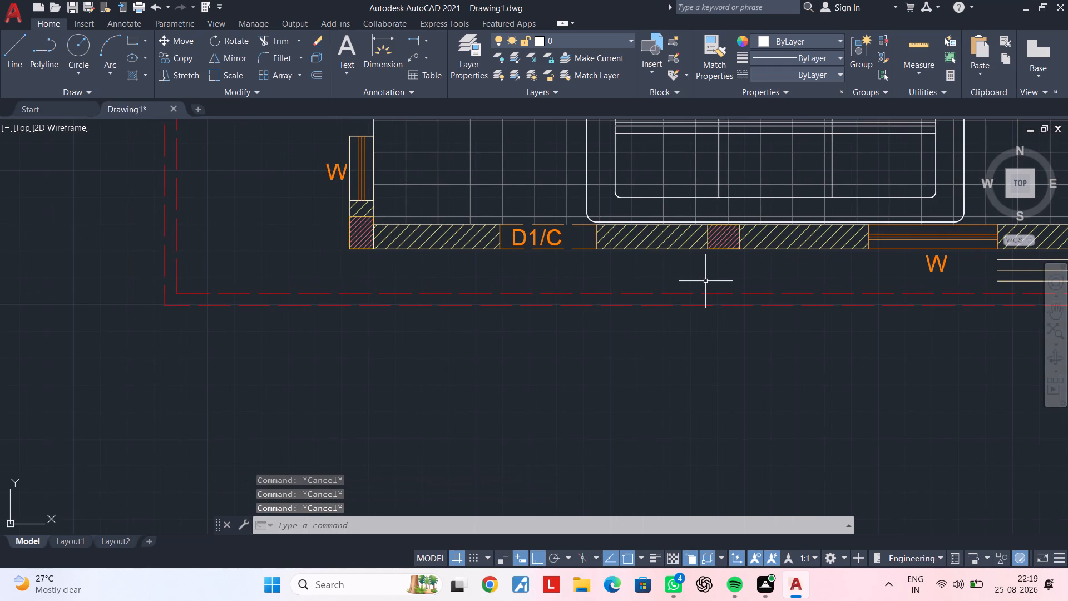
key("Escape")
left_click(178, 265)
key("e")
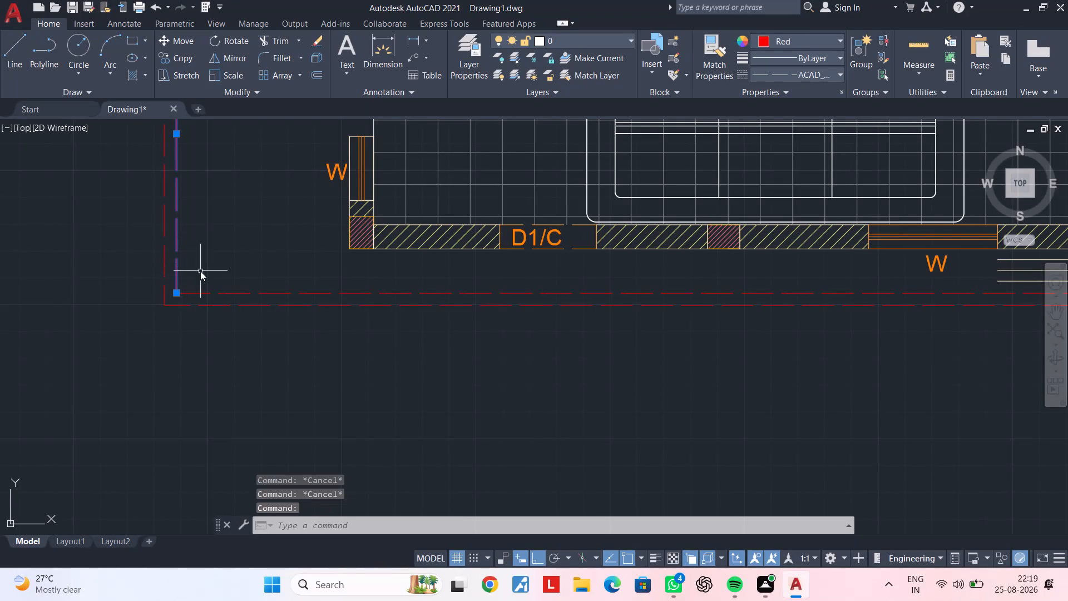
type("X")
key("space")
middle_click_drag(725, 281, 469, 280)
scroll(765, 285, "up", 2)
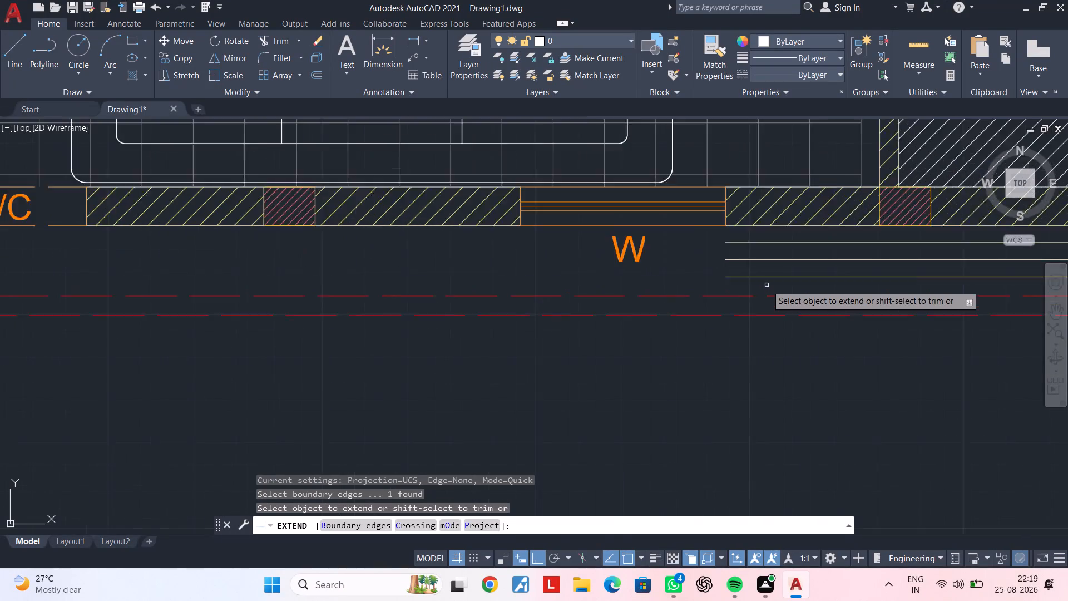
left_click(770, 285)
left_click(750, 214)
middle_click_drag(695, 245, 957, 229)
scroll(649, 246, "down", 3)
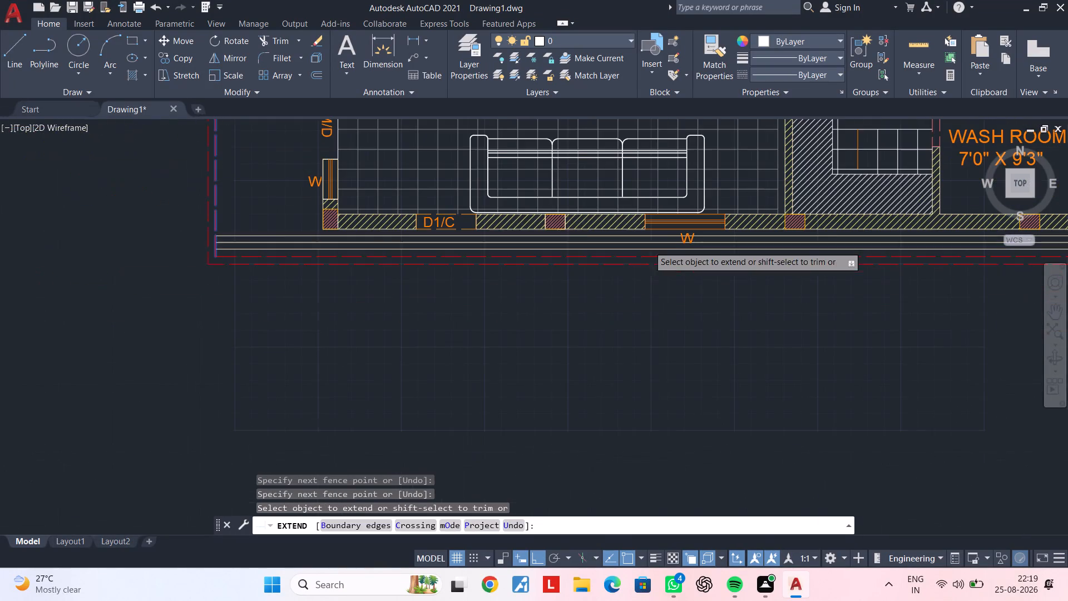
key("Escape")
key("Escape")
Change the colour of the three parallel lines to light grey.
scroll(496, 246, "up", 1)
middle_click_drag(557, 242, 604, 239)
scroll(577, 247, "up", 2)
left_click(580, 255)
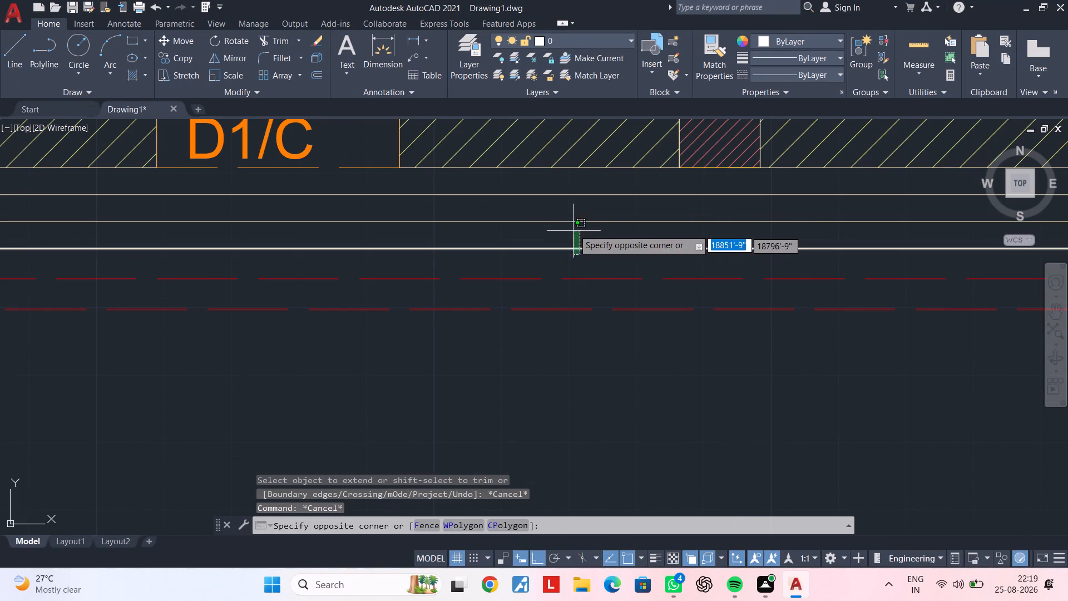
left_click(565, 194)
left_click(780, 35)
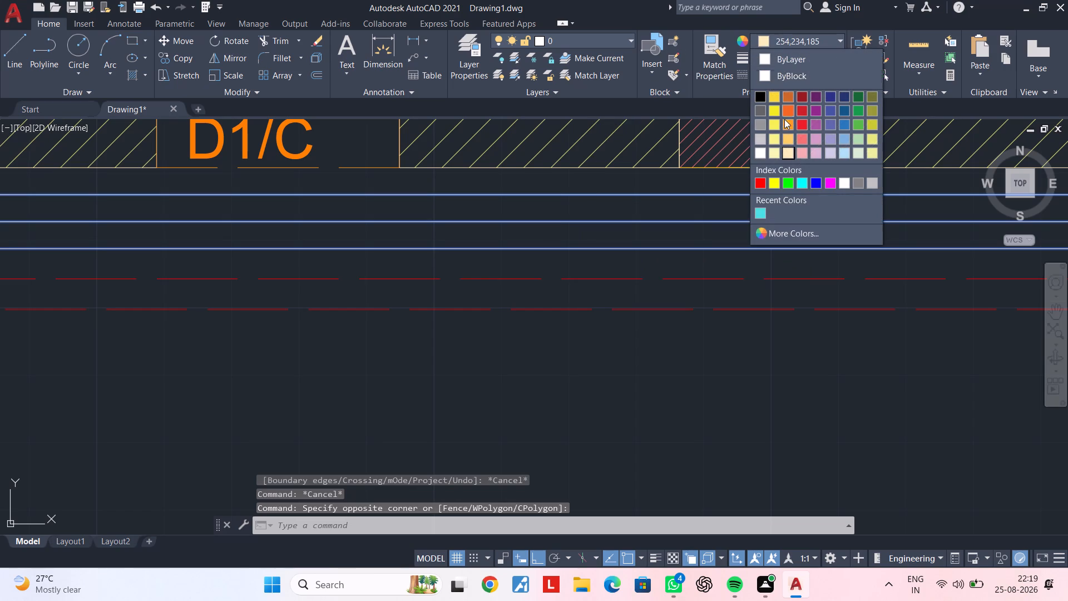
left_click(759, 136)
key("Escape")
key("Escape")
scroll(606, 283, "down", 3)
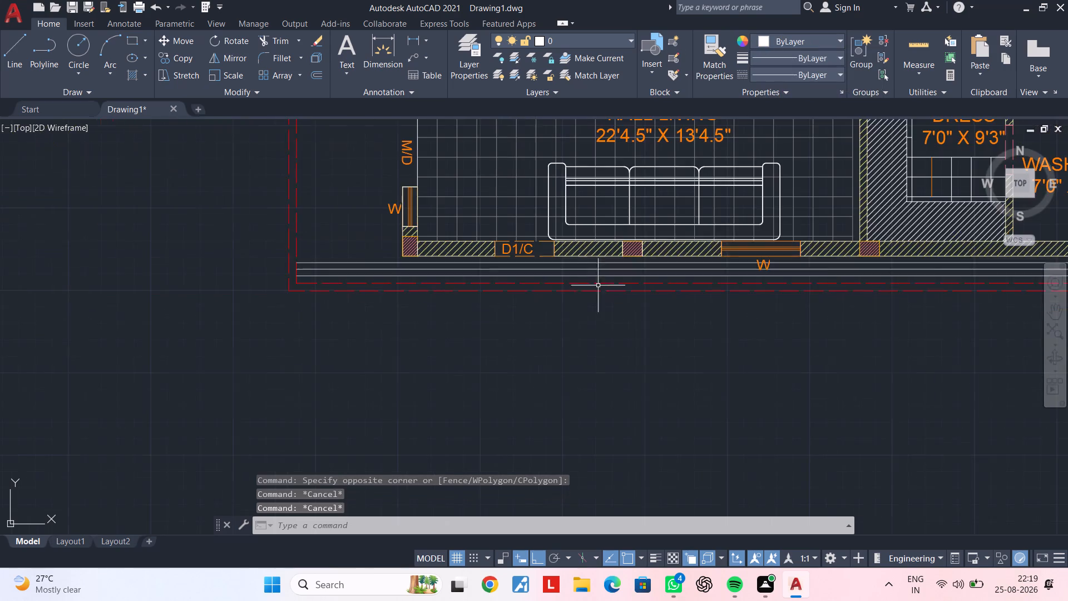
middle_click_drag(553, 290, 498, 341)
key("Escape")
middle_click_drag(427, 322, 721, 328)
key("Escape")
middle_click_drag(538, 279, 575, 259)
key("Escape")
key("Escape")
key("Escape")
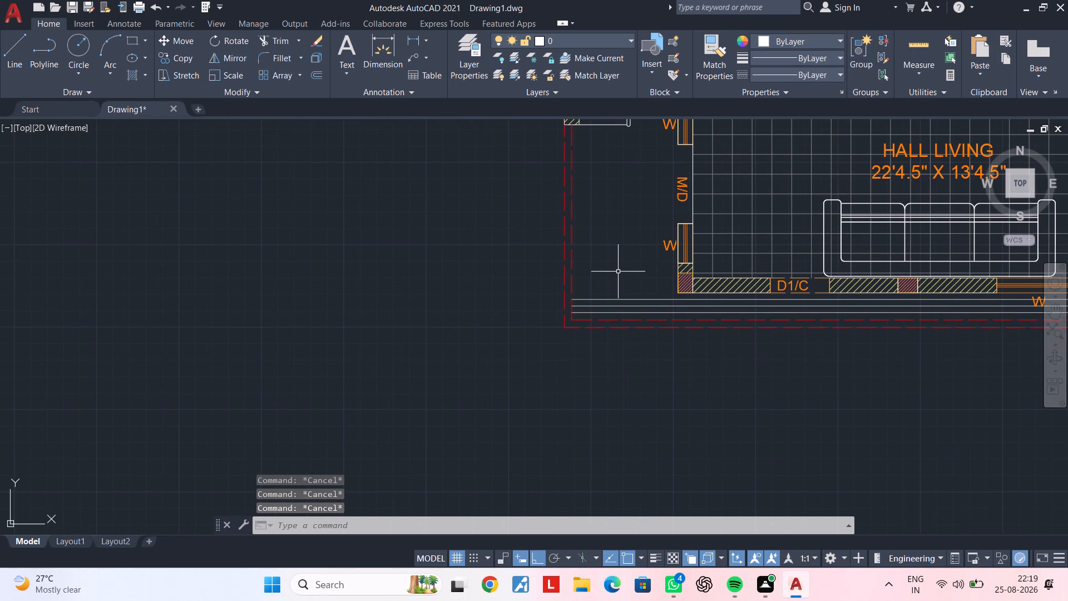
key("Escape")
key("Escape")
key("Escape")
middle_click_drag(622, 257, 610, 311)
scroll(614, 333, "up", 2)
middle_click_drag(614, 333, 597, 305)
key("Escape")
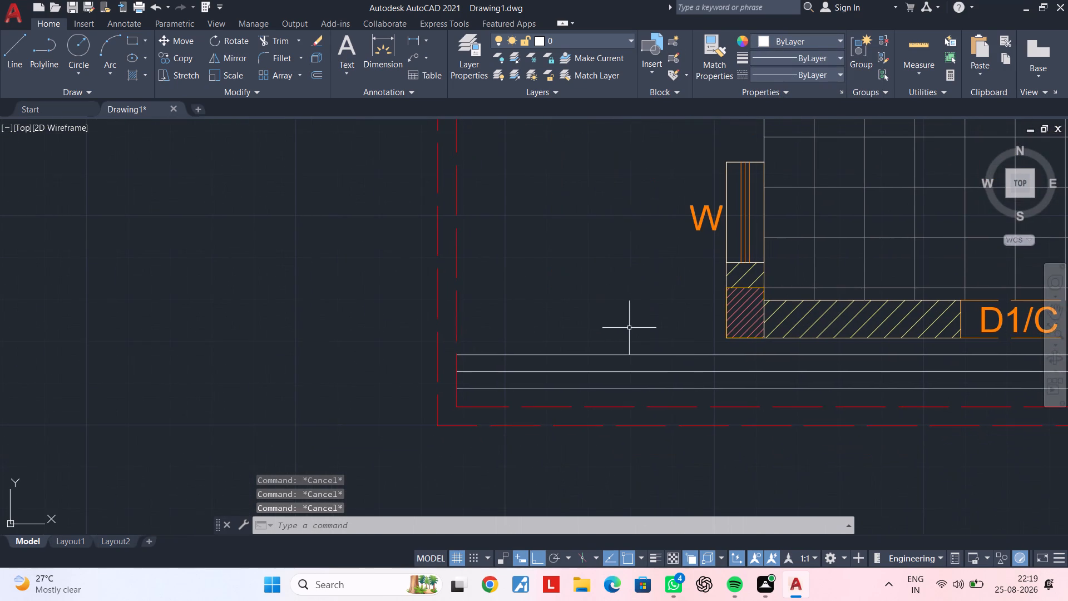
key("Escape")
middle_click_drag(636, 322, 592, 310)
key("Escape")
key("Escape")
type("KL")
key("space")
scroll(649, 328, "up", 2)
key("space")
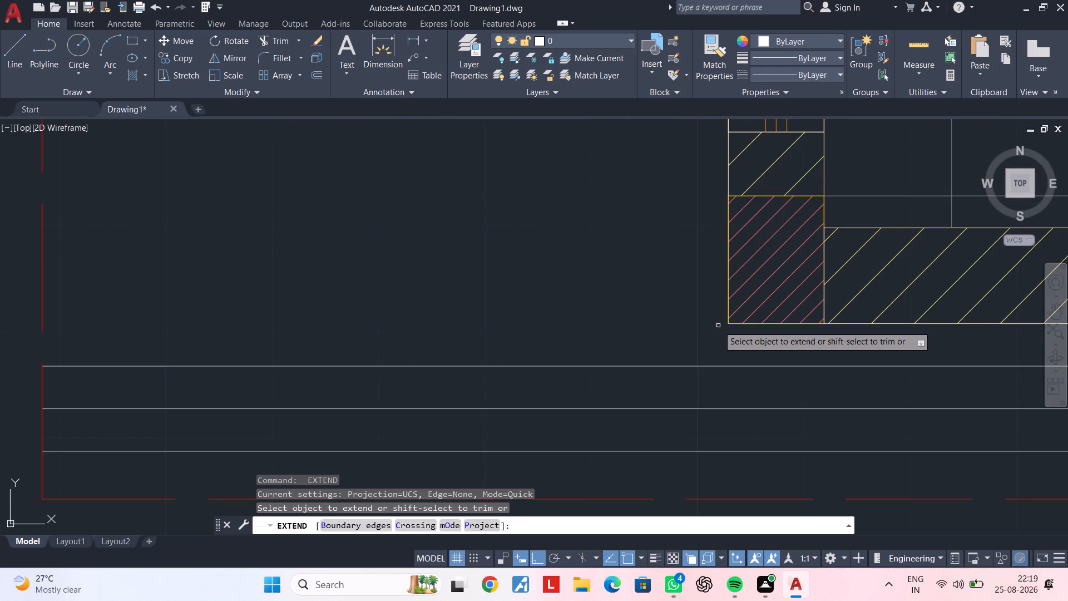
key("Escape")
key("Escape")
Draw a horizontal line about 5'-5" long from the hall corner column's outer south-west corner to the inner red dashed line.
key("l")
key("space")
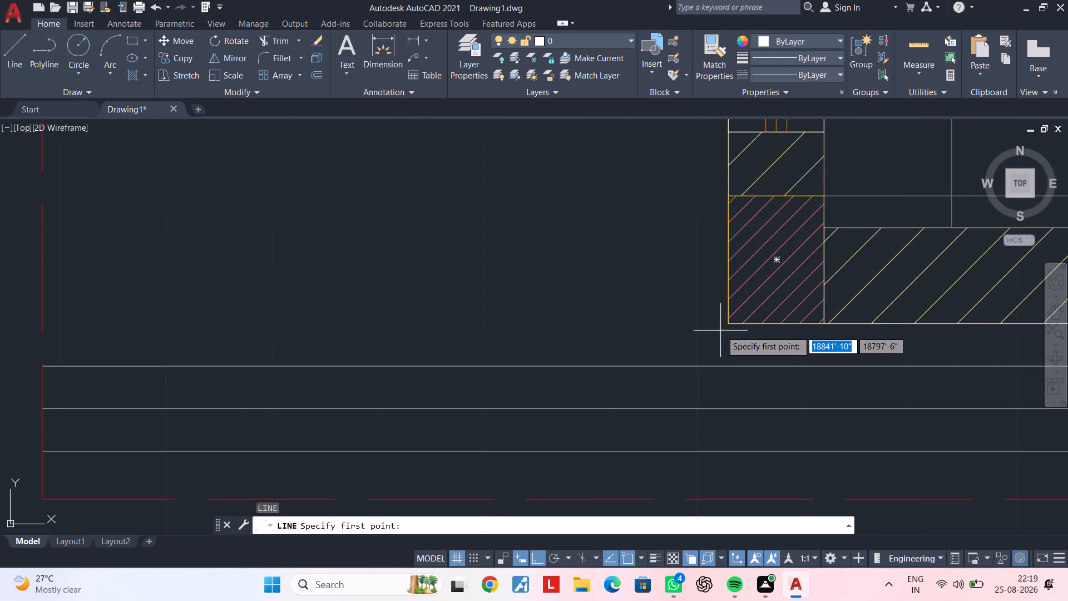
left_click(727, 325)
middle_click_drag(427, 313, 596, 309)
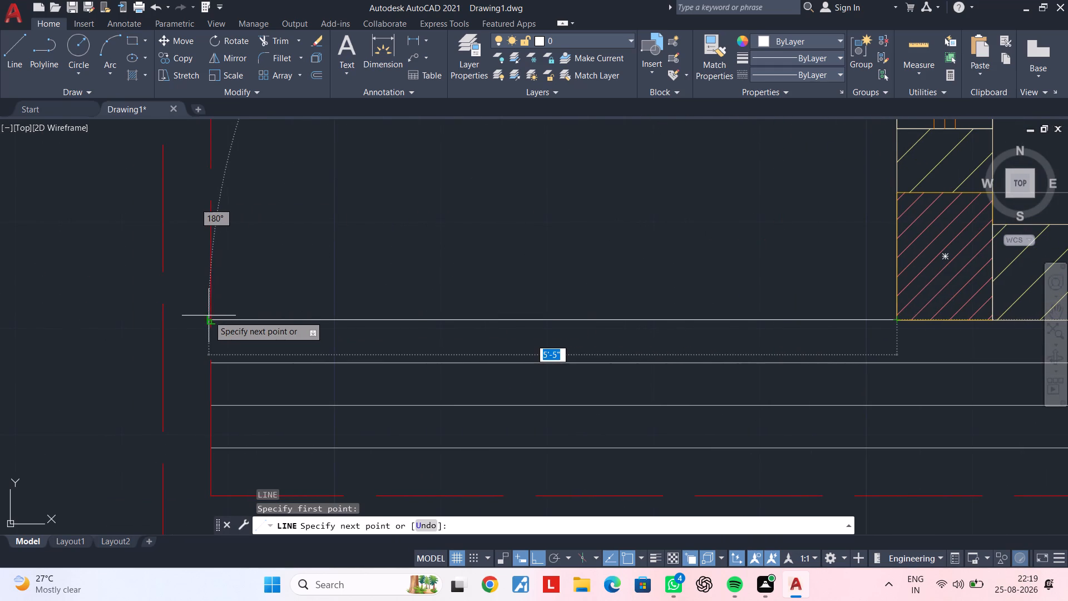
left_click(214, 319)
key("Escape")
key("Escape")
Offset the new line 4" northward five times in succession, from the corner column up to the lower W window.
scroll(408, 319, "down", 1)
middle_click_drag(413, 324, 396, 363)
key("Escape")
key("Escape")
key("Escape")
key("Escape")
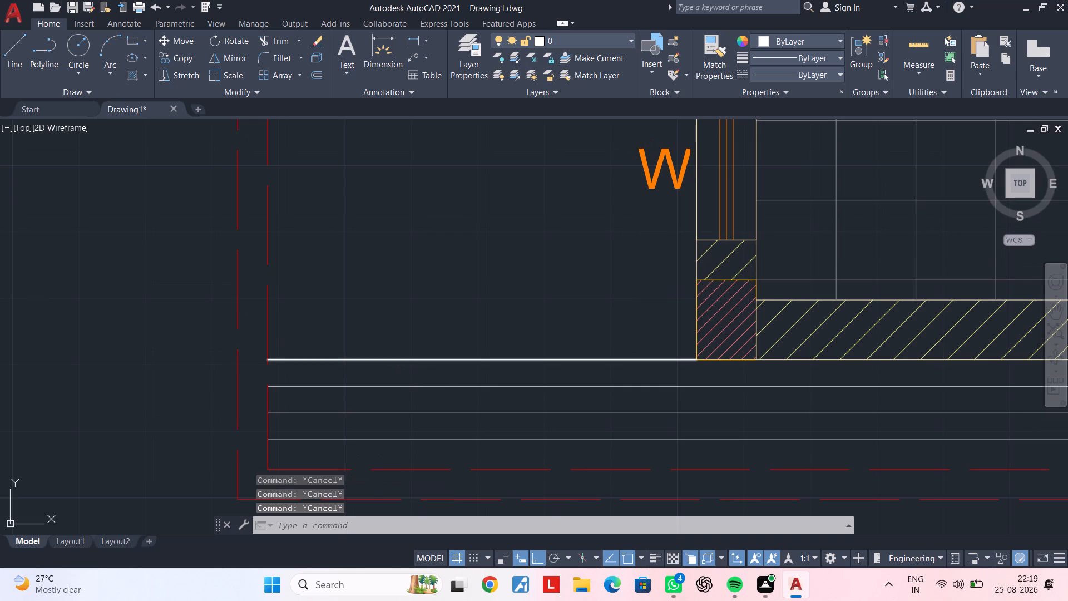
type("OF 4\"")
key("Return")
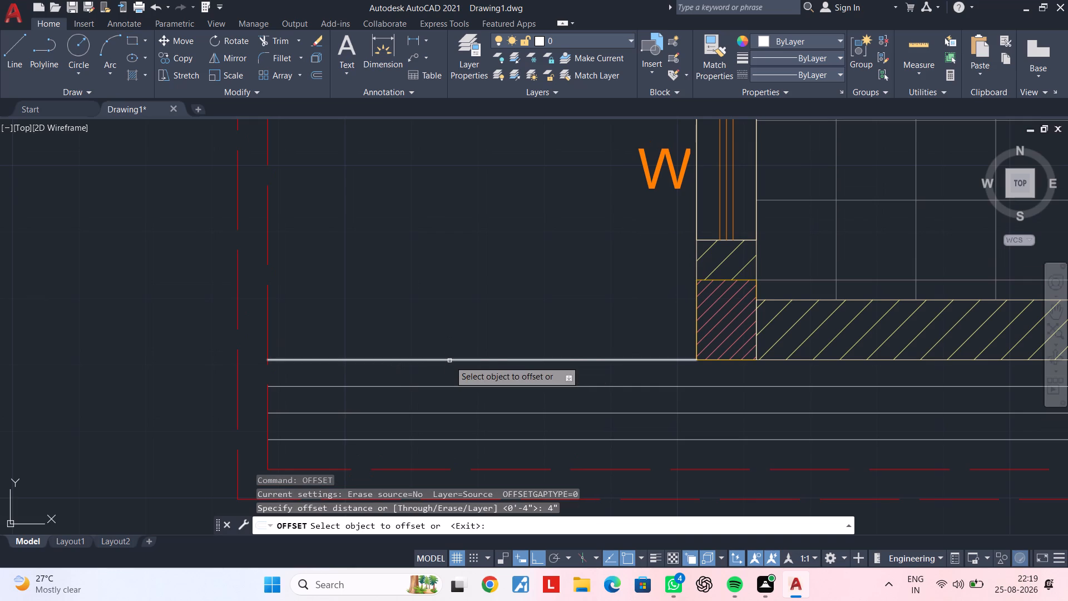
left_click(462, 358)
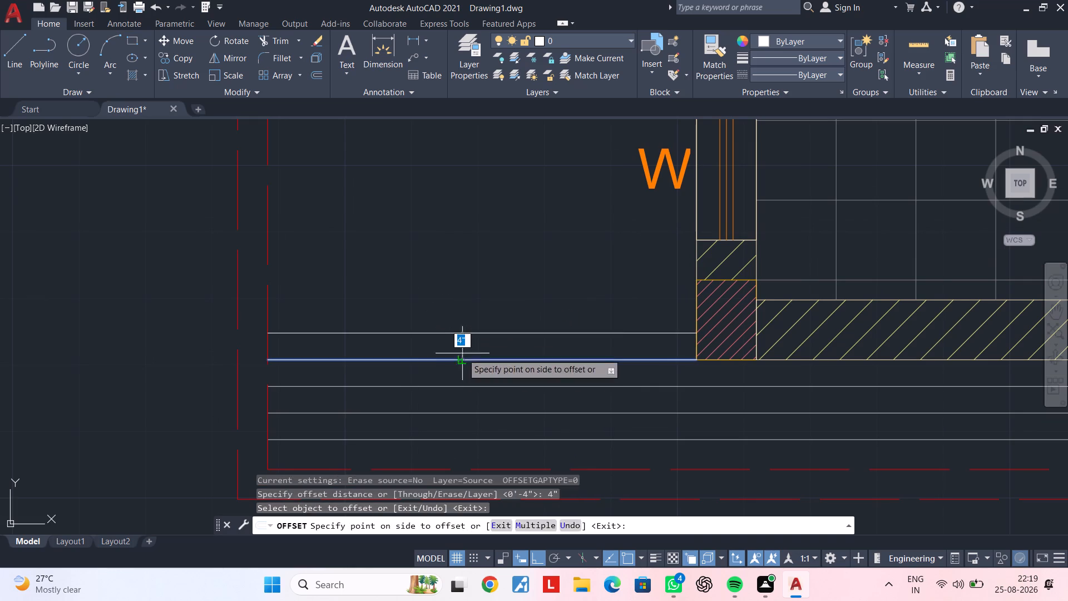
left_click(466, 318)
left_click(470, 331)
left_click(463, 279)
left_click(463, 330)
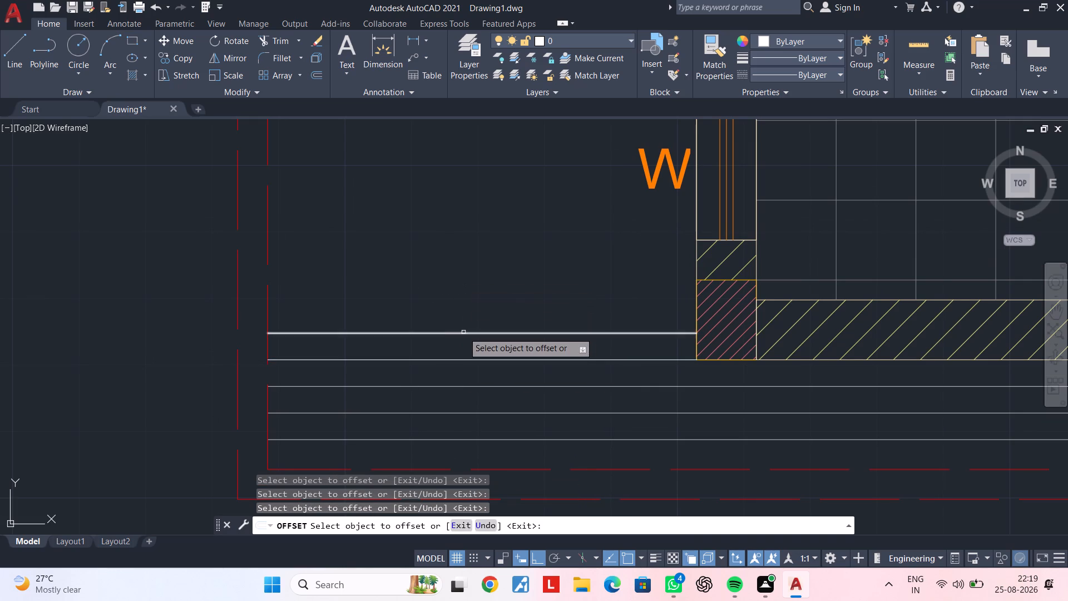
left_click(463, 332)
left_click(461, 294)
middle_click_drag(467, 294, 469, 342)
left_click(471, 354)
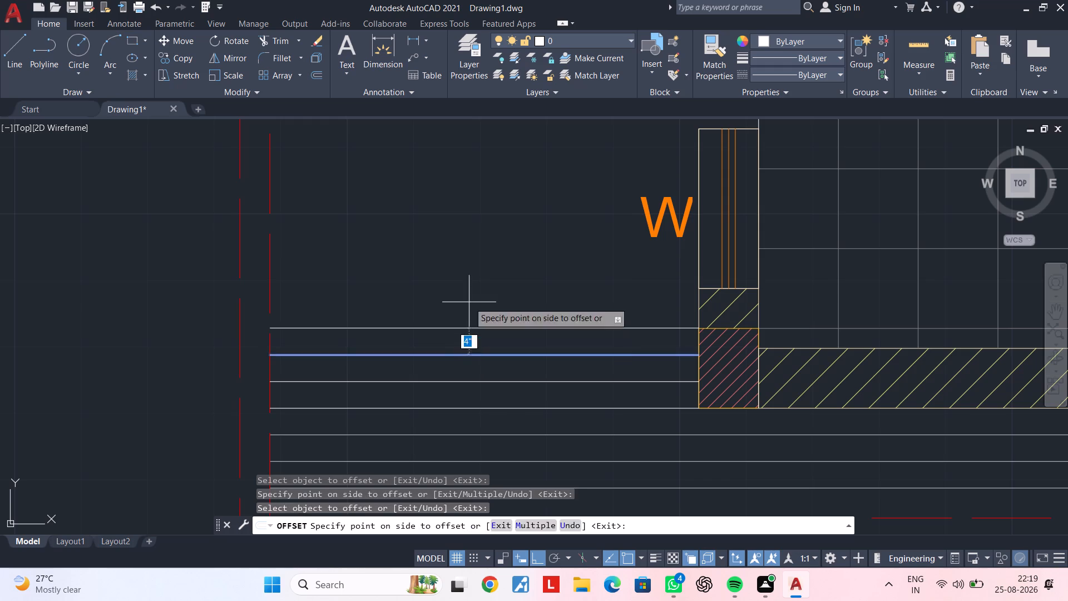
left_click(469, 293)
middle_click_drag(471, 308, 471, 379)
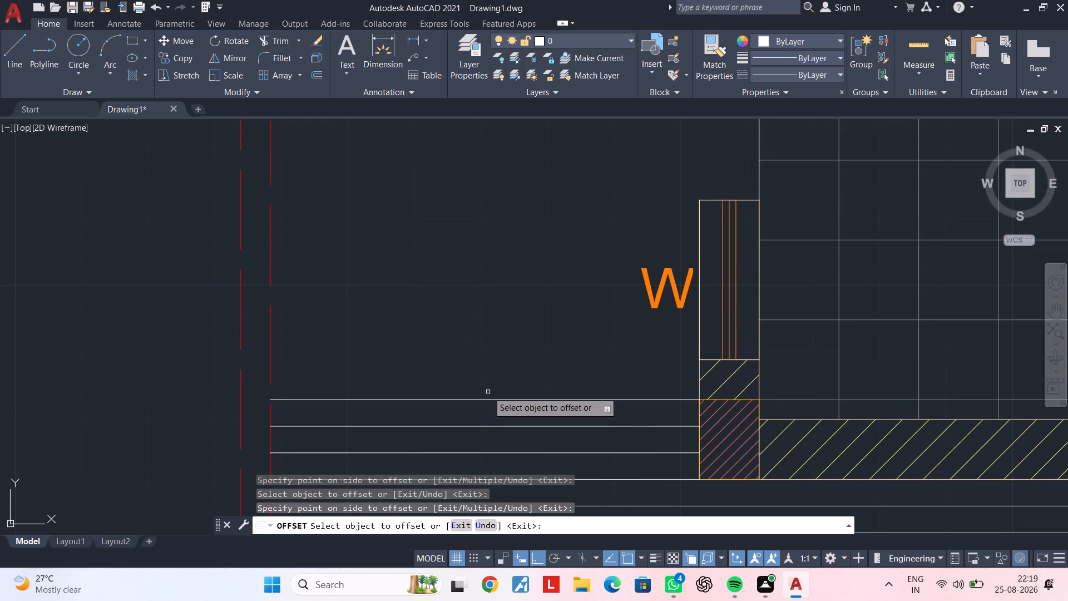
left_click(487, 399)
left_click(497, 338)
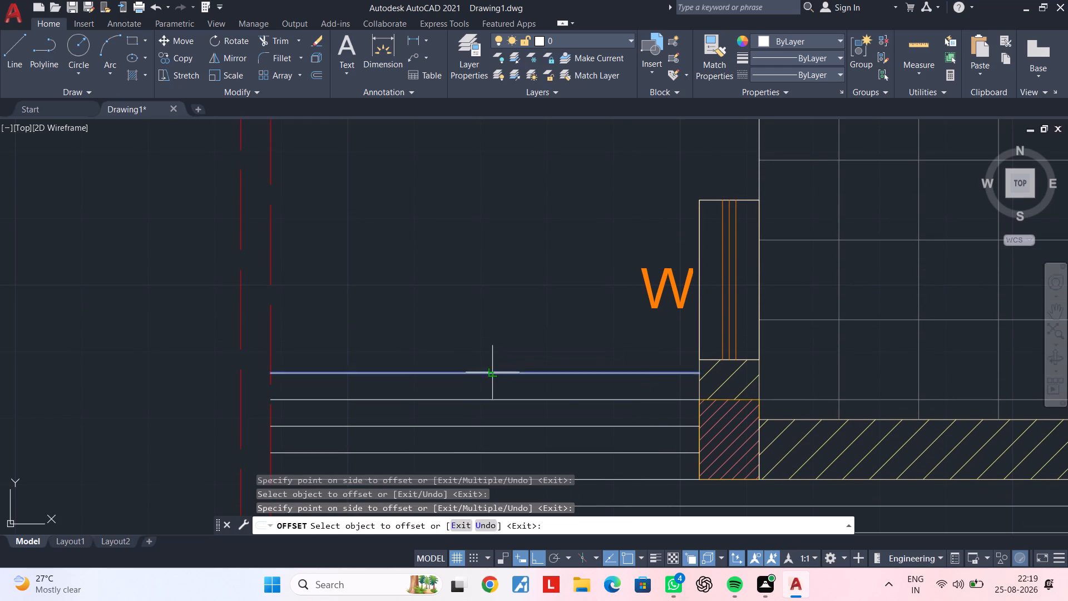
left_click(492, 372)
left_click(501, 315)
Continue the 4" offsets northward from the last line, adding five more parallel lines beside the lower W window.
middle_click_drag(504, 317, 489, 421)
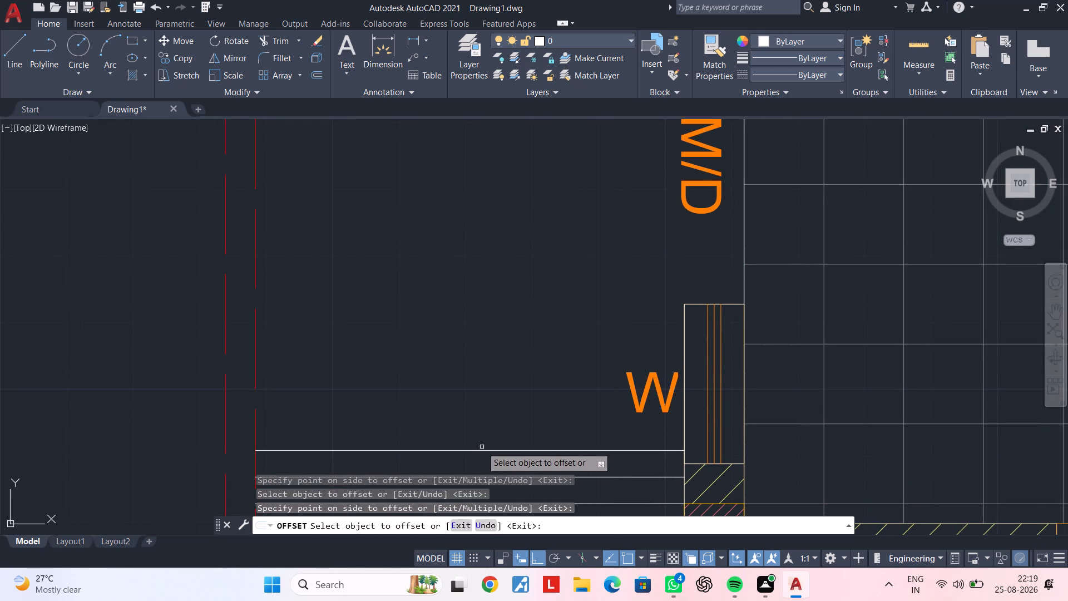
left_click(481, 450)
left_click(481, 401)
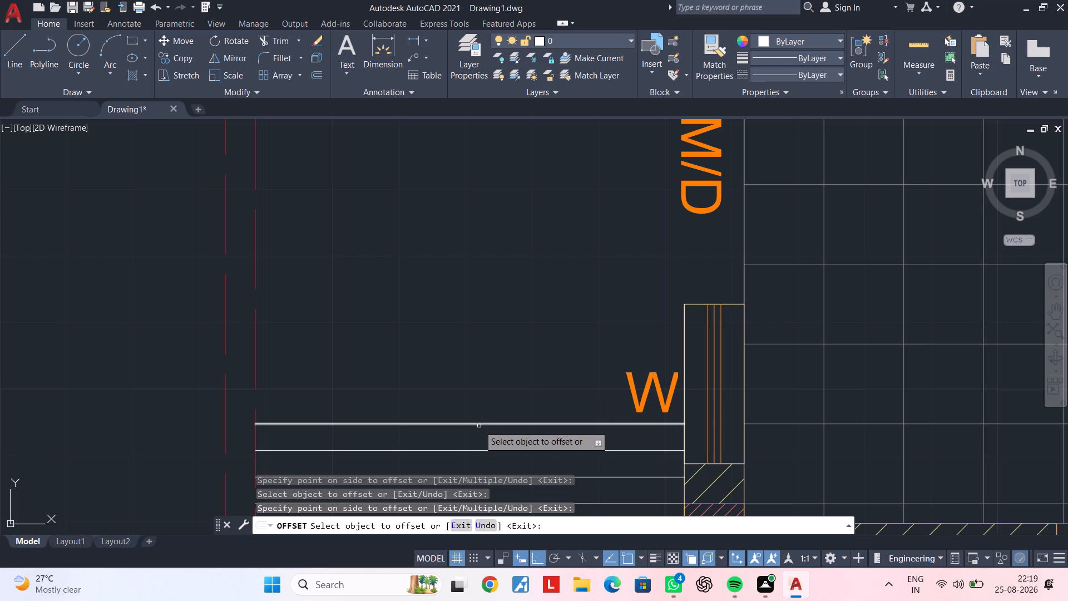
left_click(479, 425)
left_click_drag(489, 387, 489, 396)
left_click(486, 396)
left_click(492, 358)
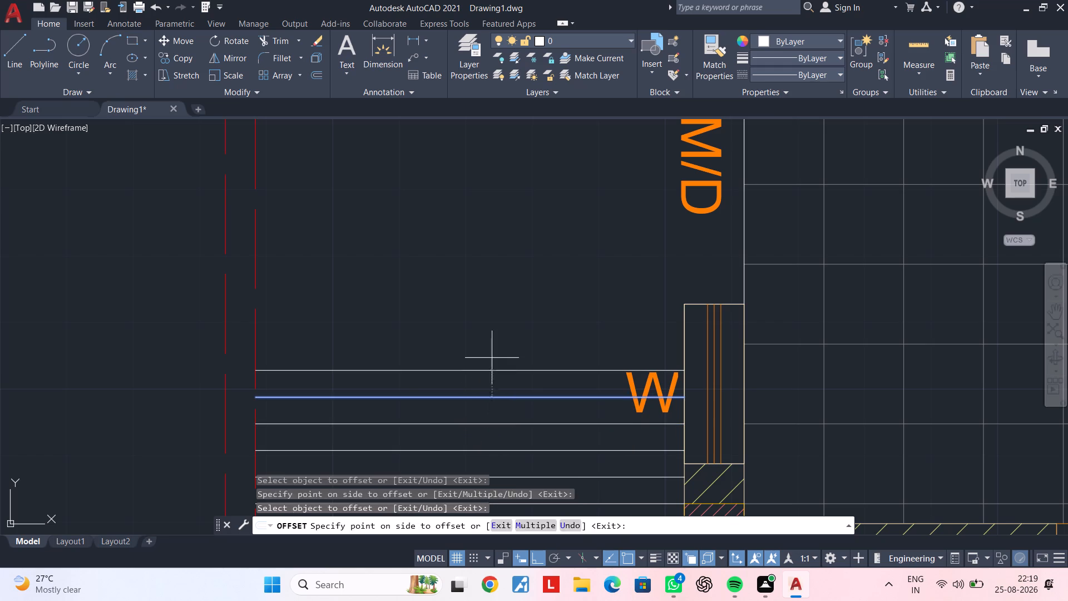
left_click(492, 371)
left_click(496, 325)
left_click(497, 345)
left_click(497, 303)
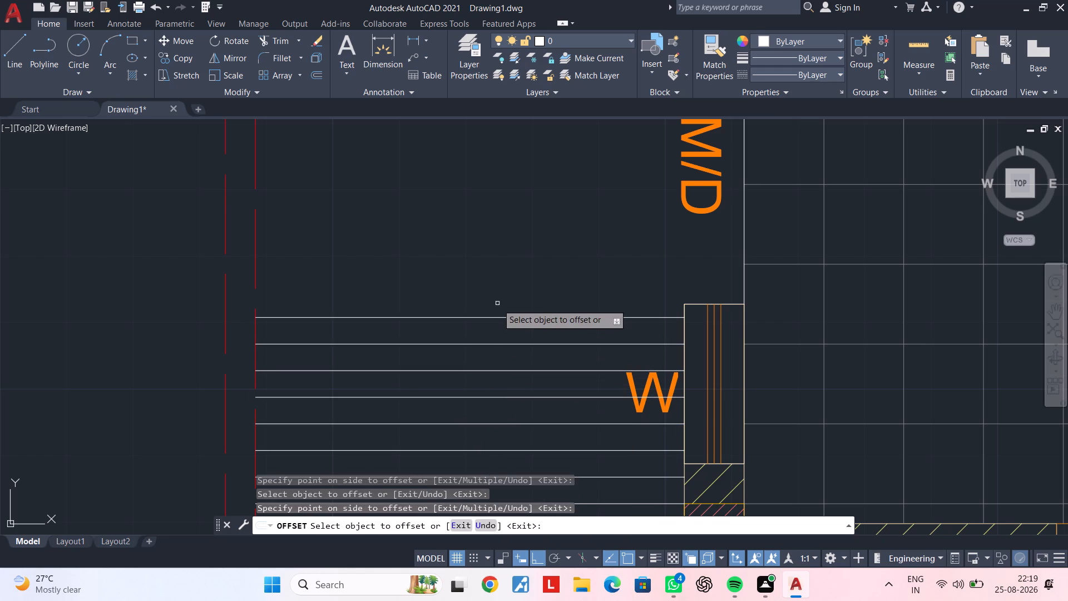
Add four more parallel lines at 4" offsets northward, from the lower W window's top into the M/D opening.
middle_click_drag(502, 317, 499, 368)
left_click(500, 366)
left_click(497, 313)
left_click_drag(497, 316, 497, 321)
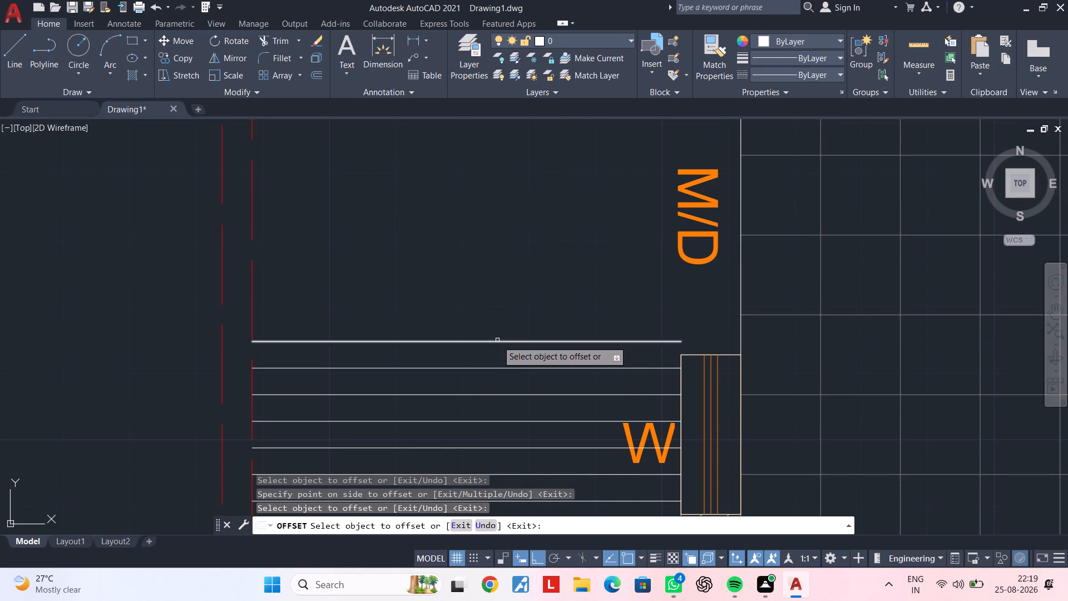
left_click(497, 341)
left_click(487, 270)
middle_click_drag(497, 298, 502, 346)
left_click(497, 363)
left_click(488, 299)
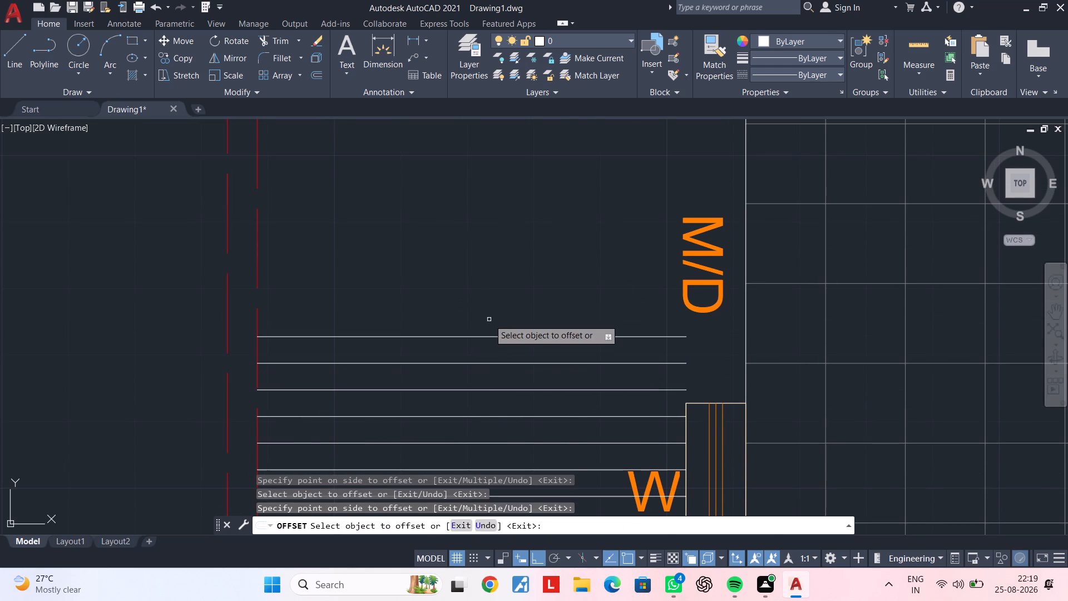
left_click(488, 334)
left_click(490, 280)
left_click(485, 336)
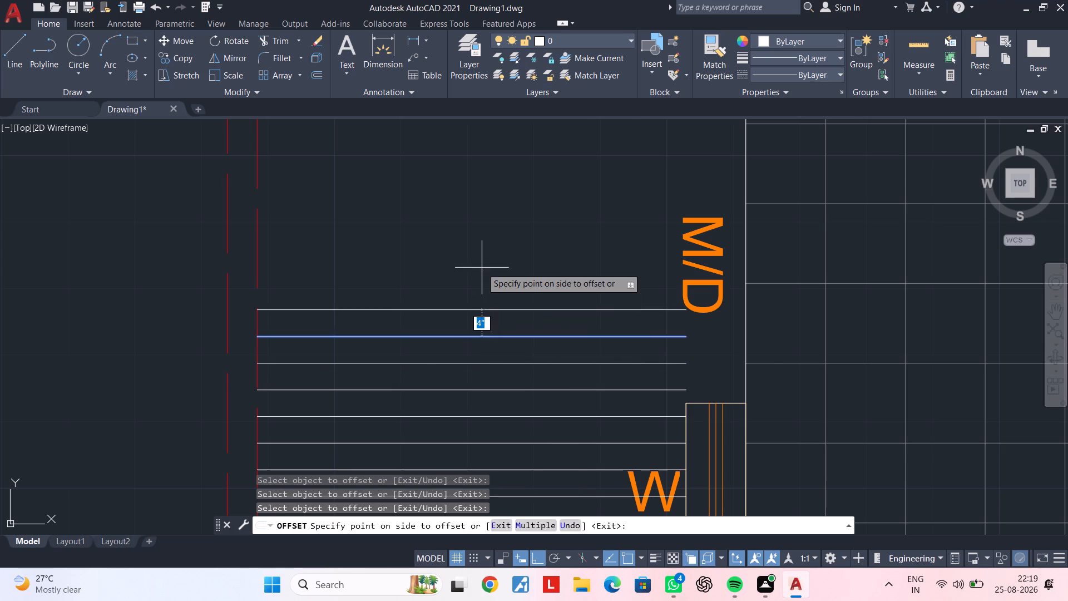
scroll(483, 262, "down", 3)
left_click(489, 242)
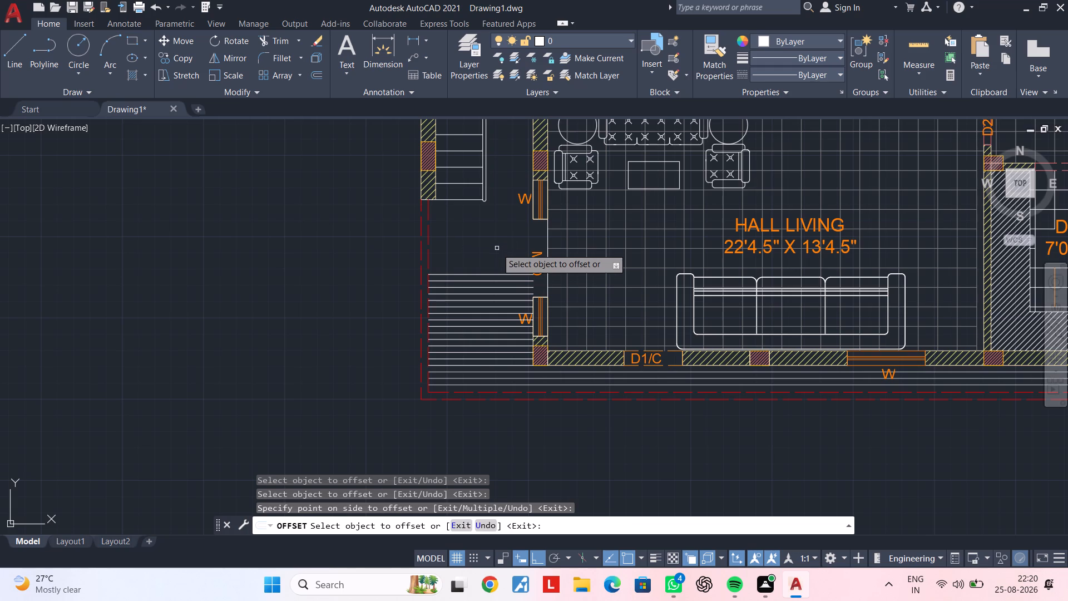
Add four more parallel lines northward at 4" offsets alongside the M/D opening and finish offsetting.
middle_click_drag(497, 252, 496, 278)
scroll(498, 295, "up", 2)
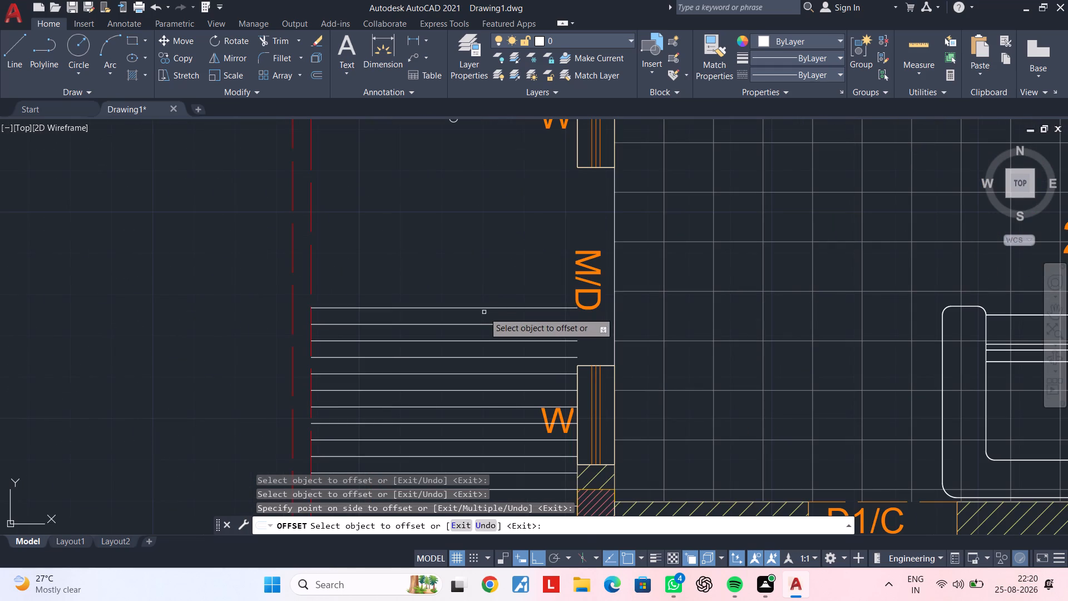
left_click(487, 307)
left_click(488, 245)
left_click(486, 291)
left_click(492, 204)
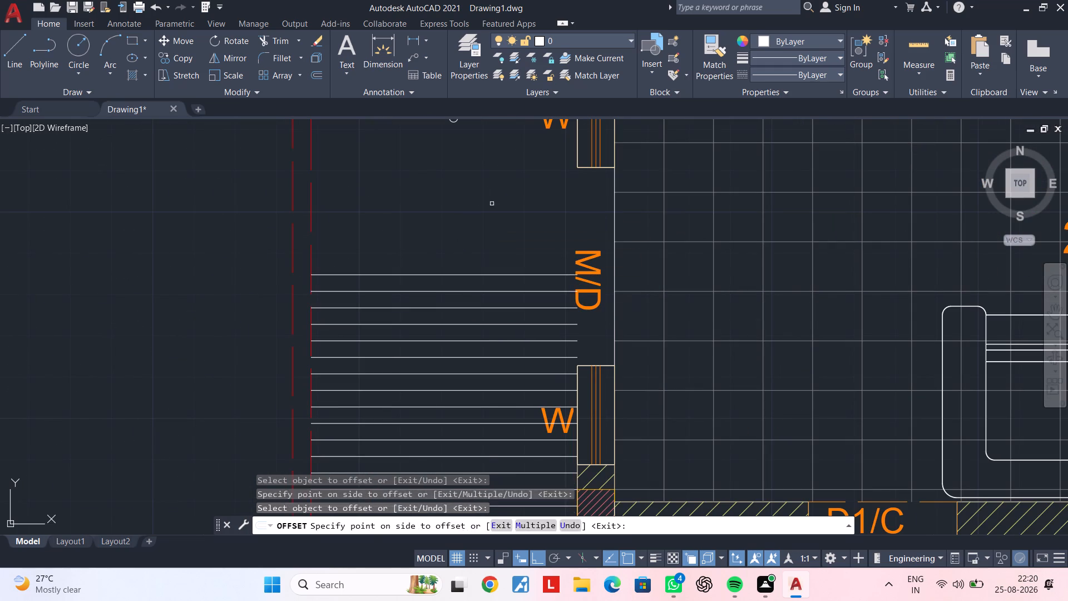
left_click(477, 277)
left_click(480, 214)
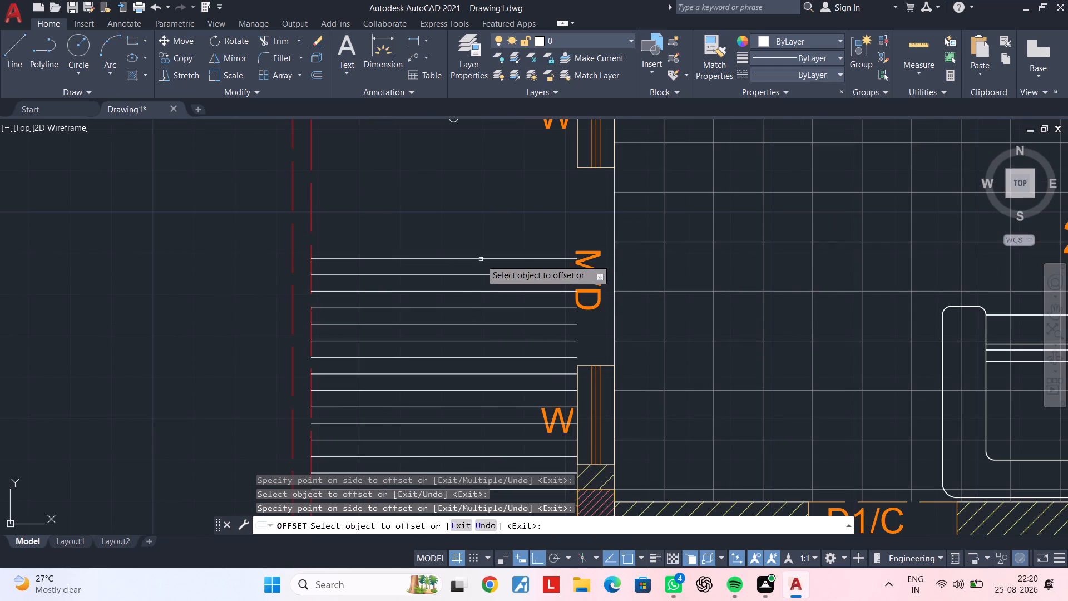
left_click(481, 259)
left_click(483, 230)
scroll(485, 235, "down", 2)
middle_click_drag(489, 231, 492, 174)
key("Escape")
key("Escape")
key("Escape")
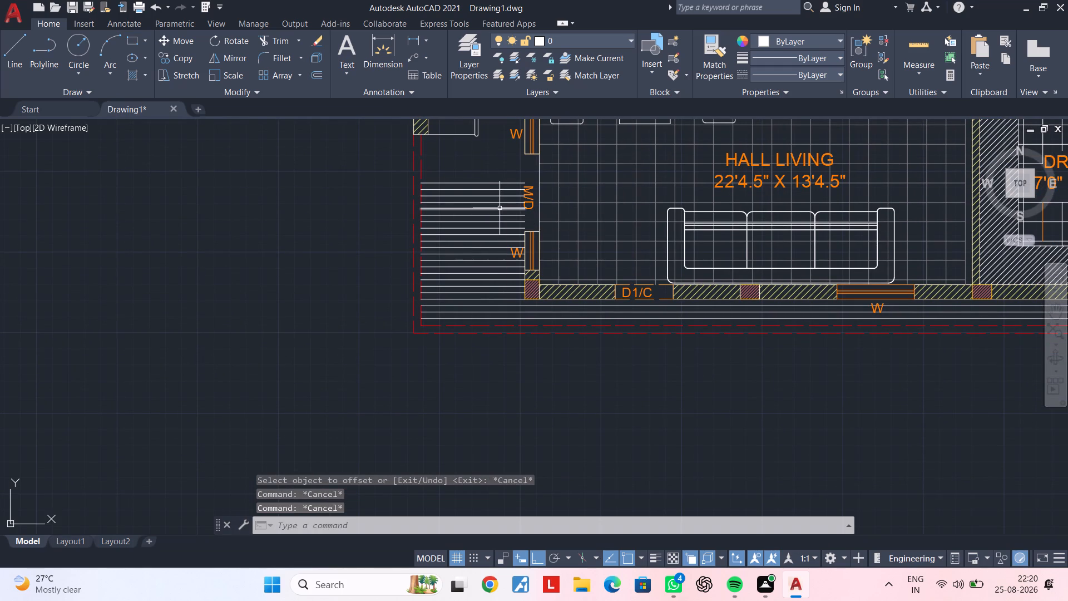
key("Escape")
key("Escape")
Delete the 4"-spaced lines west of the hall, keeping only the lowest two beside the corner column.
scroll(506, 306, "up", 2)
middle_click_drag(503, 286, 500, 308)
scroll(502, 299, "up", 2)
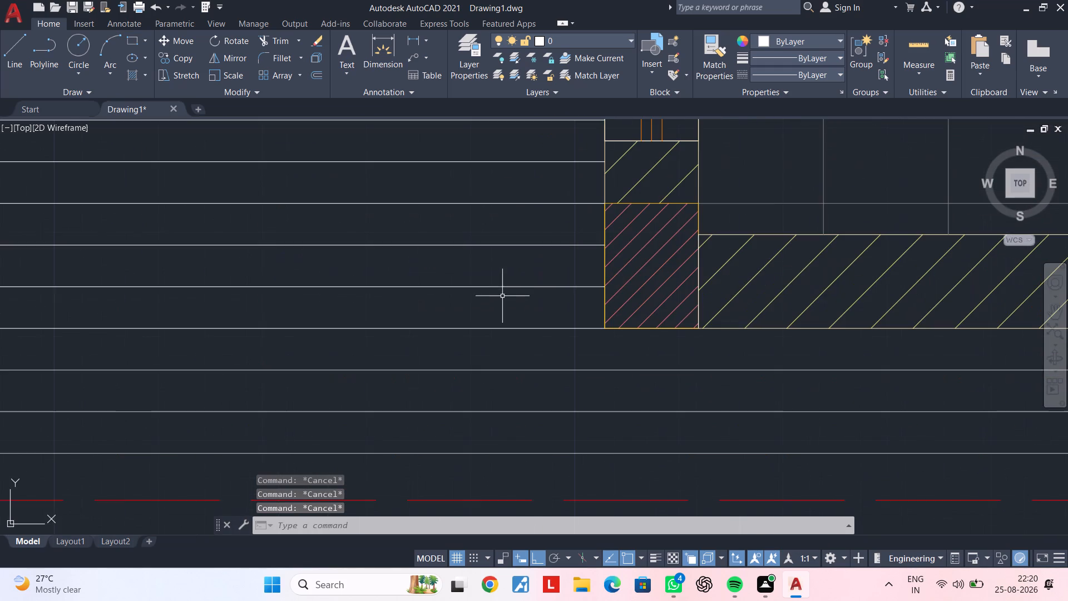
left_click(495, 269)
middle_click_drag(422, 157, 433, 334)
scroll(416, 249, "down", 2)
middle_click_drag(414, 230, 415, 272)
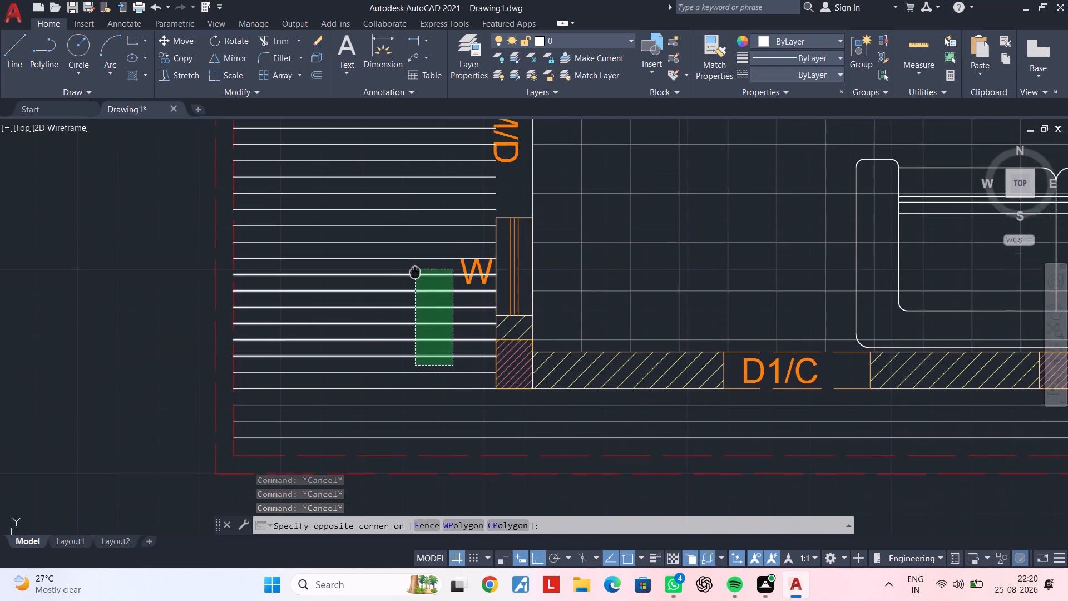
middle_click_drag(415, 272, 417, 305)
middle_click_drag(398, 139, 400, 195)
left_click(398, 178)
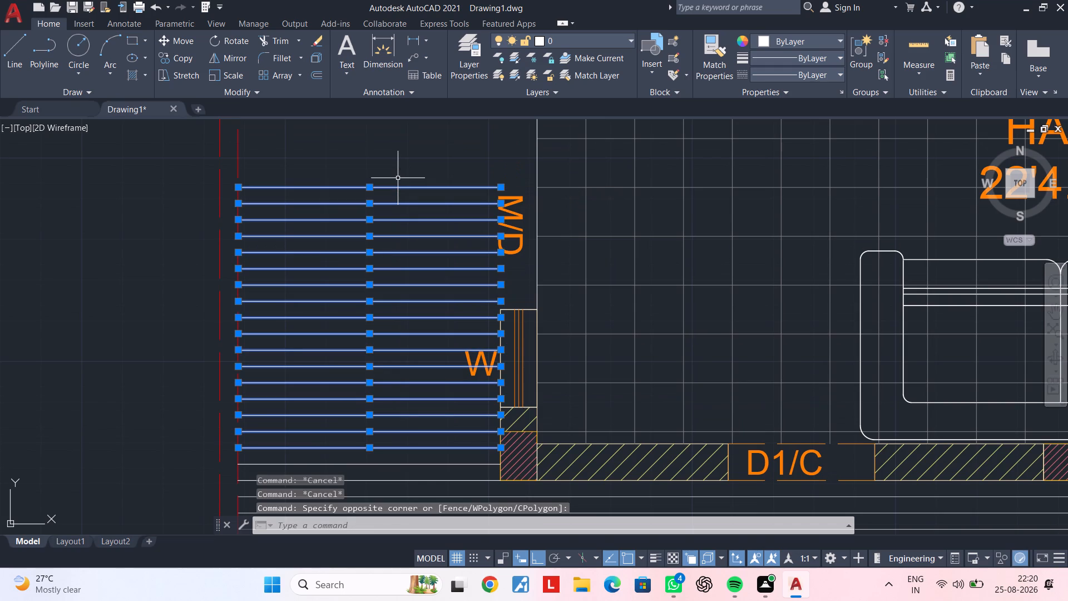
key("Delete")
scroll(402, 237, "down", 1)
middle_click_drag(400, 230, 403, 154)
key("Escape")
key("Escape")
key("Escape")
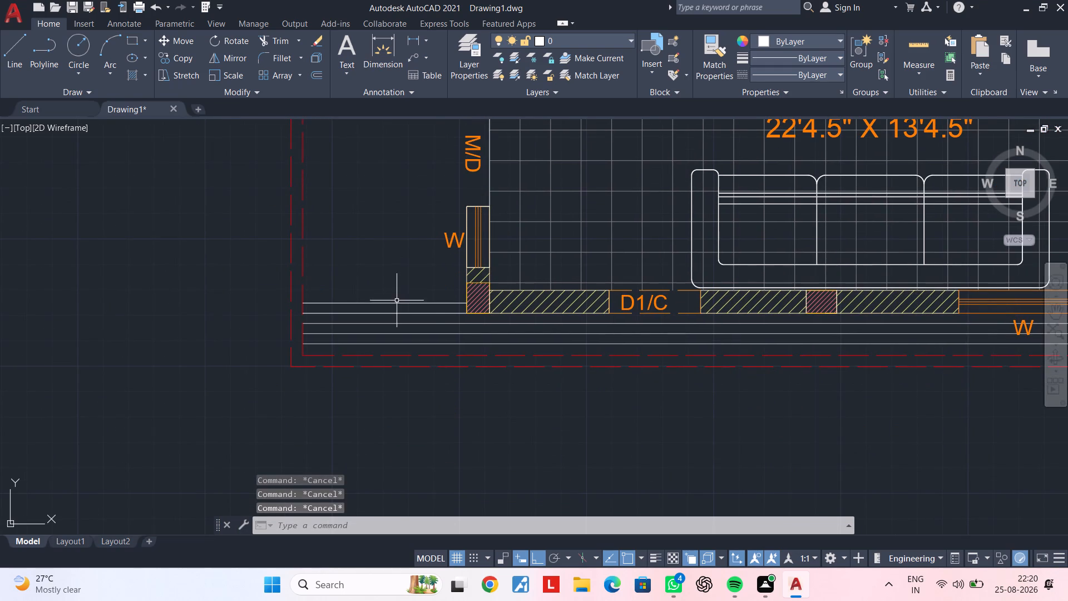
Offset the upper remaining line 6" northward five times in succession, from the corner column up beside the lower W window.
key("o")
type("F 6")
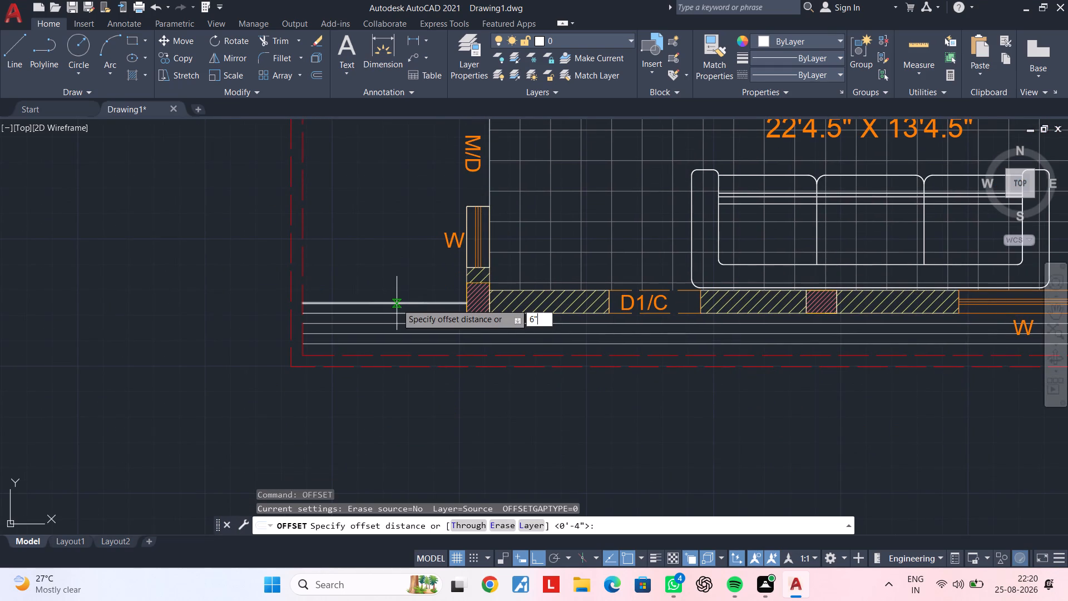
key("shift+quotedbl")
key("Return")
scroll(361, 292, "up", 2)
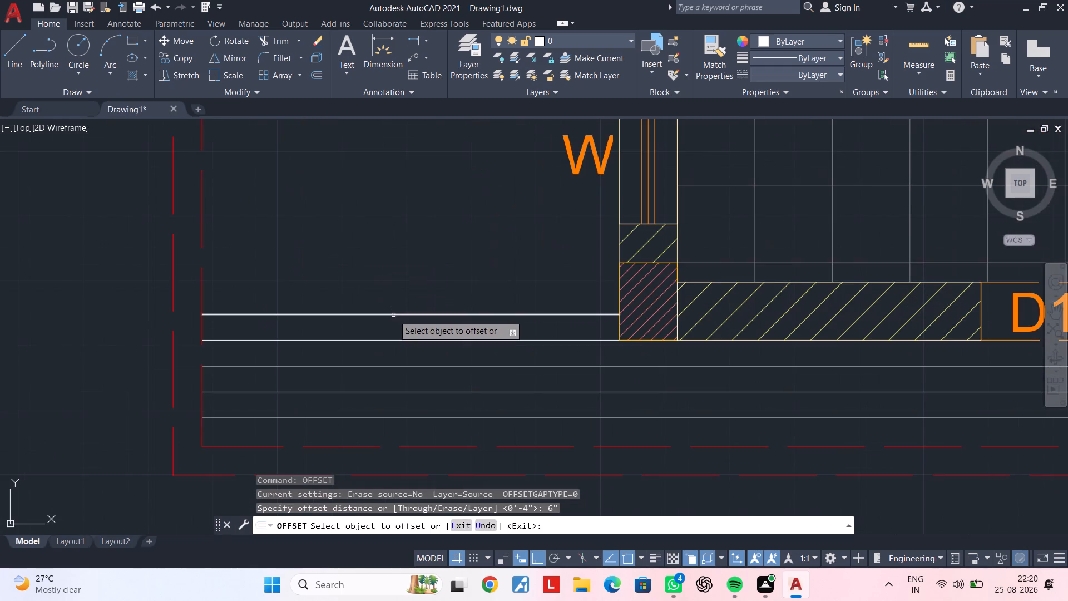
left_click(393, 314)
left_click(389, 262)
left_click(398, 274)
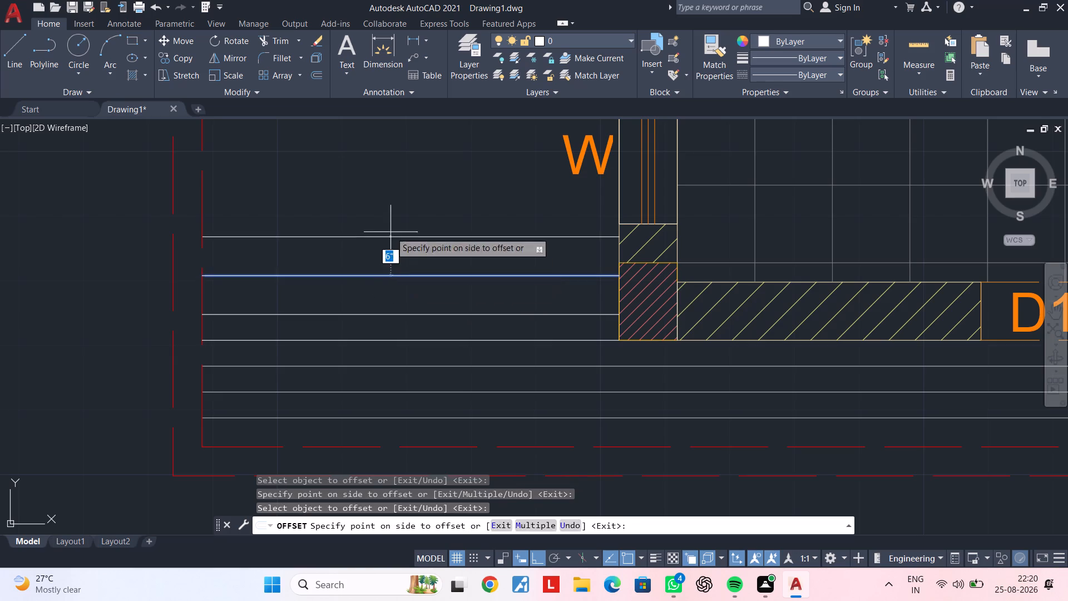
left_click(393, 232)
middle_click_drag(399, 254, 393, 309)
left_click(406, 293)
left_click(403, 179)
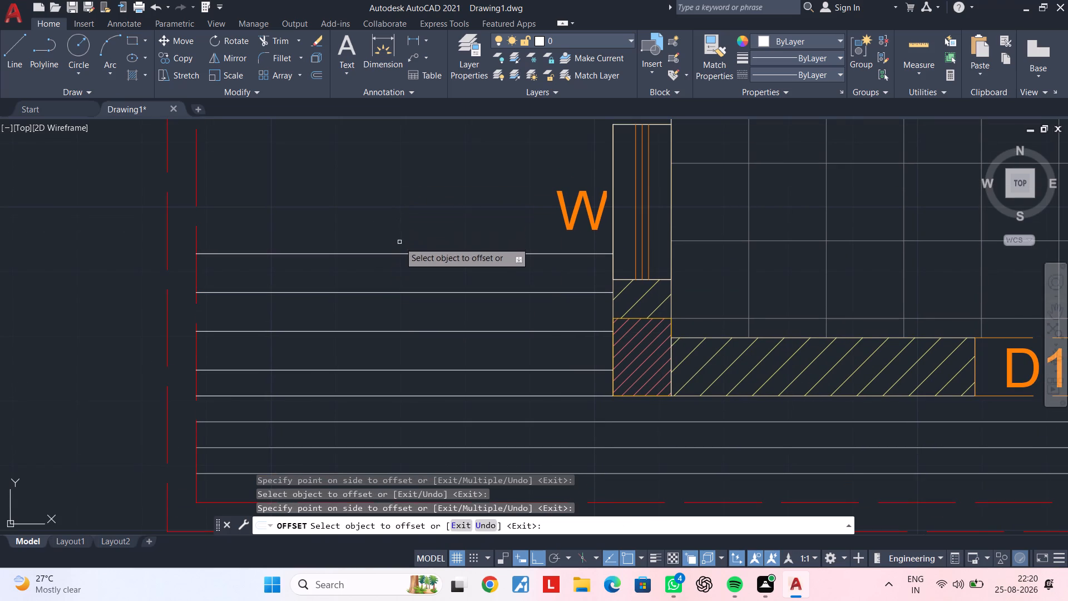
left_click(400, 251)
left_click(407, 190)
left_click_drag(397, 254, 399, 243)
left_click_drag(400, 149, 405, 152)
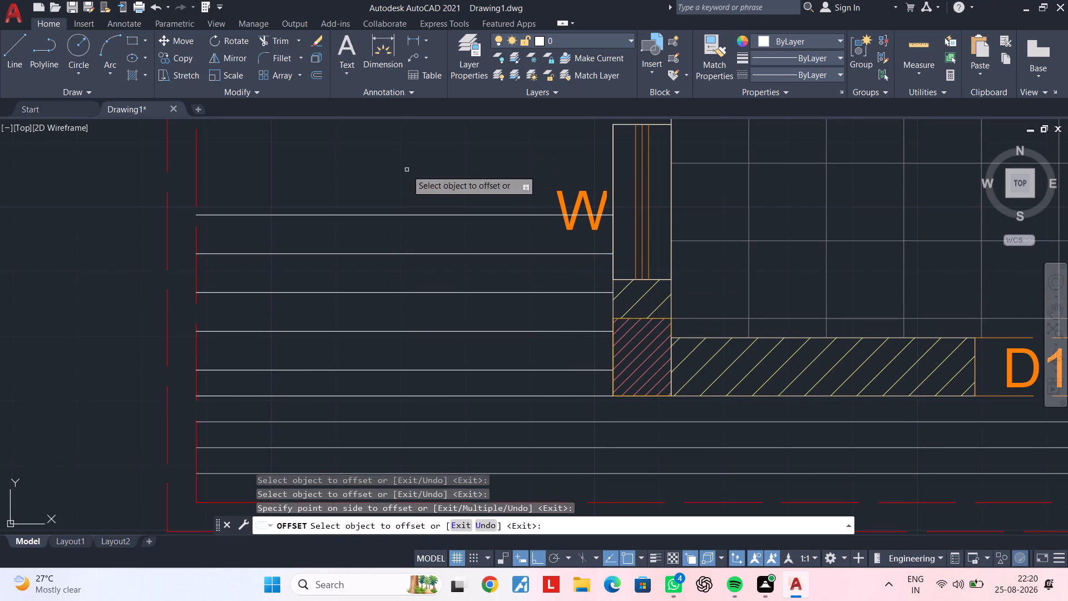
left_click(410, 215)
left_click(394, 159)
Add four more parallel lines at 6" offsets northward, from the lower W window into the M/D opening.
middle_click_drag(400, 171, 379, 347)
scroll(379, 347, "up", 1)
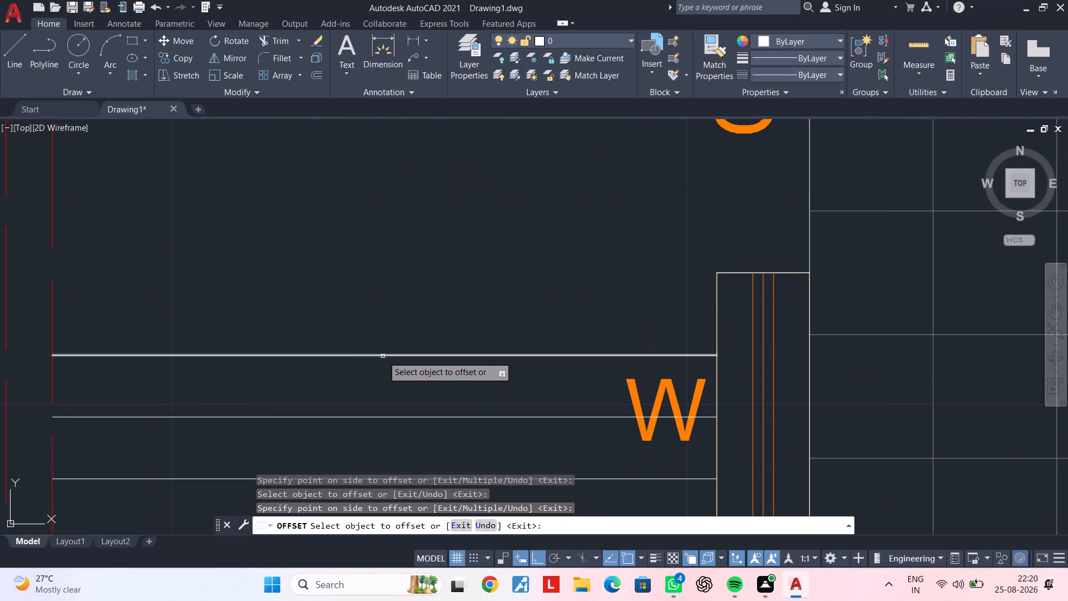
left_click_drag(383, 356, 383, 351)
left_click(368, 186)
double_click(371, 292)
double_click(369, 251)
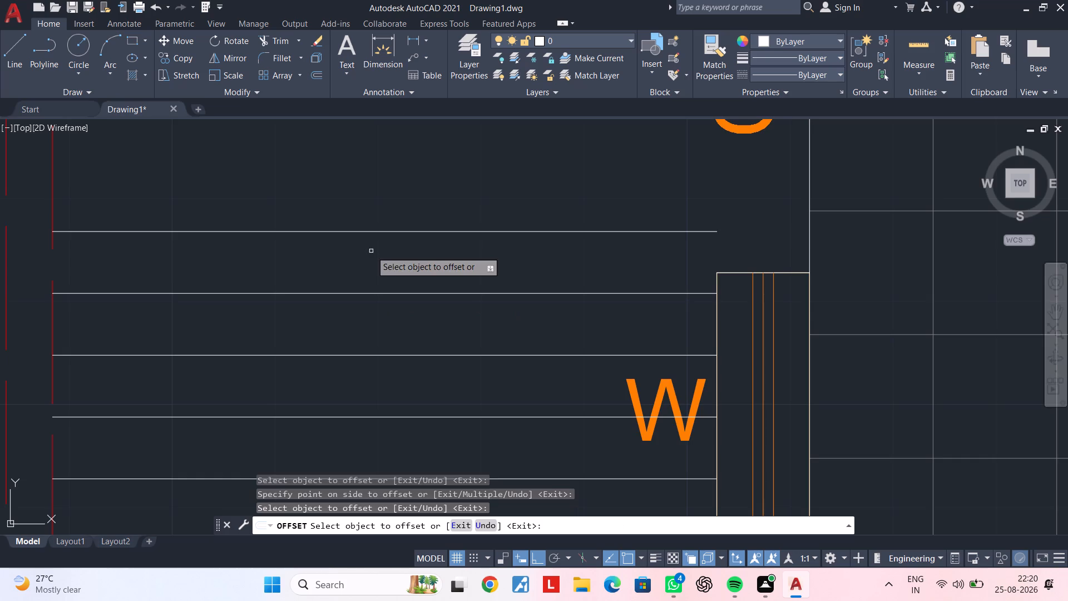
middle_click_drag(385, 260, 379, 378)
left_click(385, 351)
left_click(387, 329)
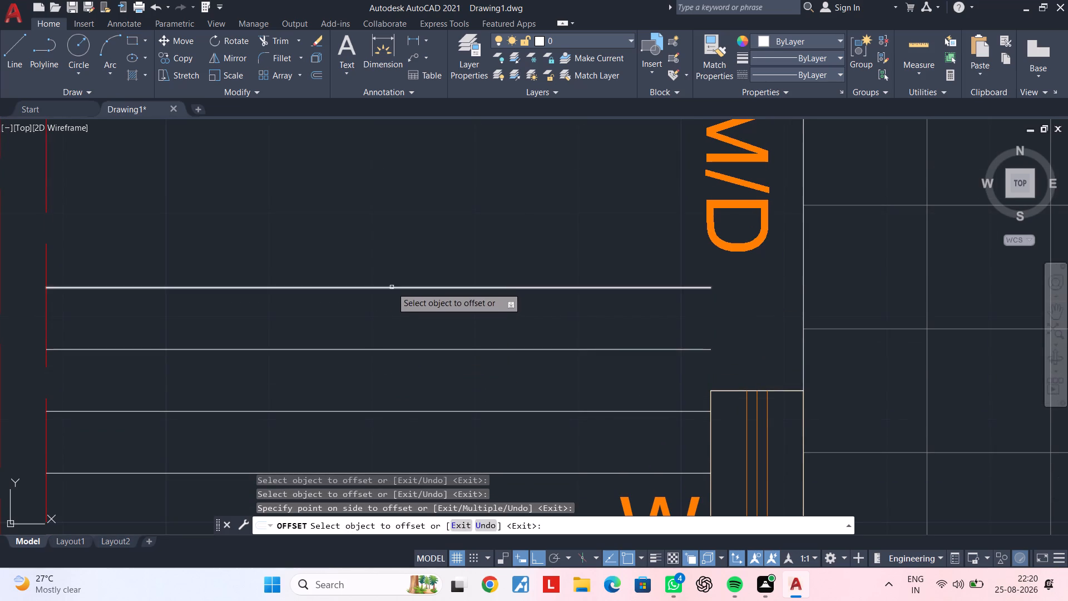
left_click(393, 285)
left_click(388, 224)
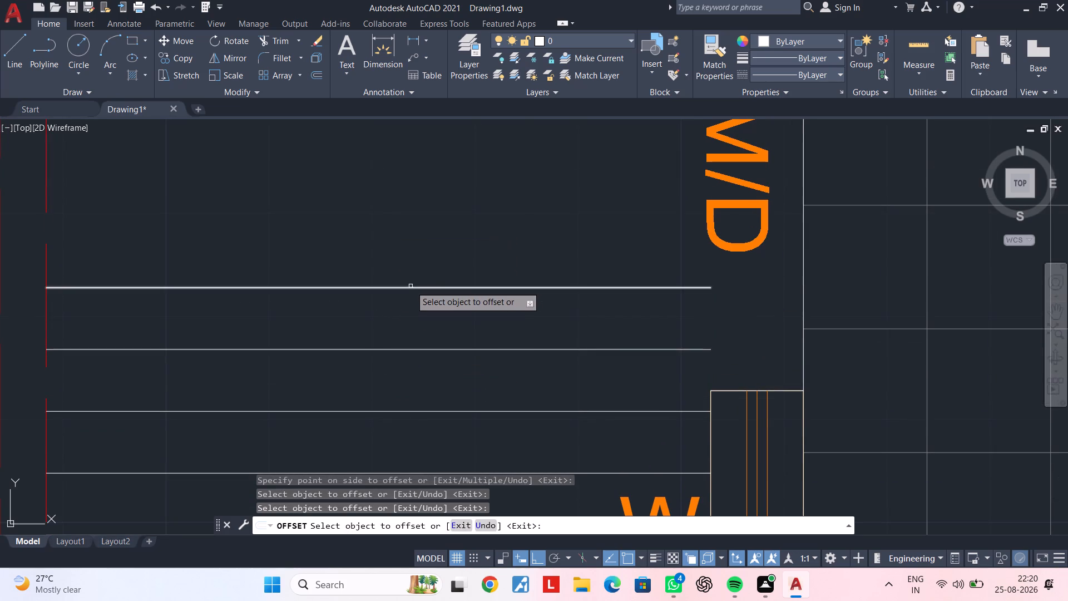
left_click(411, 286)
left_click(392, 209)
Add three more parallel lines northward at 6" offsets alongside the M/D label.
scroll(393, 201, "down", 1)
middle_click_drag(393, 237, 396, 417)
left_click(392, 398)
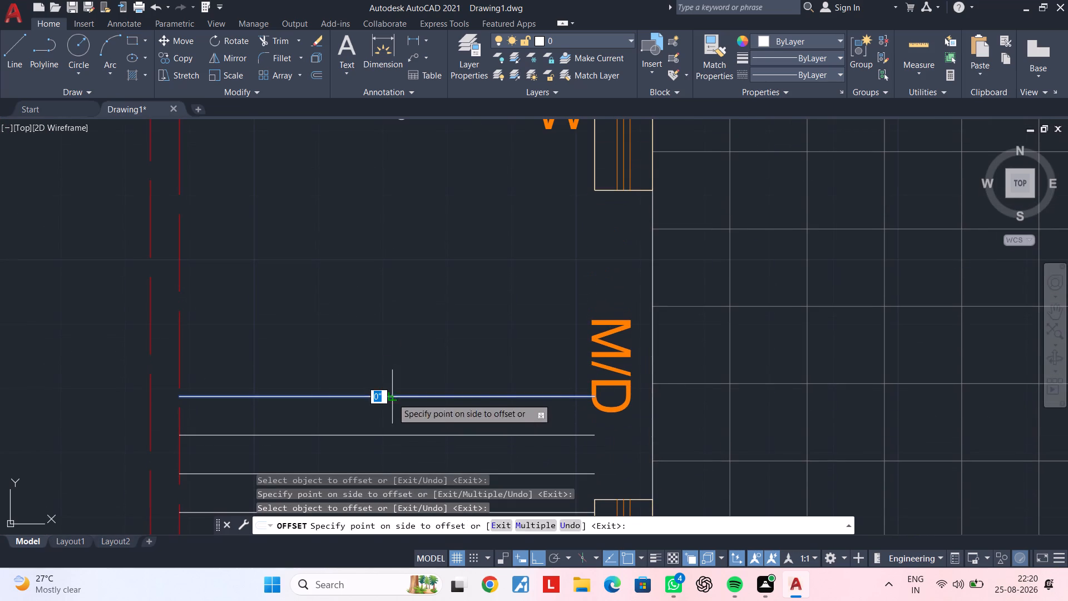
left_click(392, 342)
left_click_drag(393, 359, 393, 342)
left_click(393, 321)
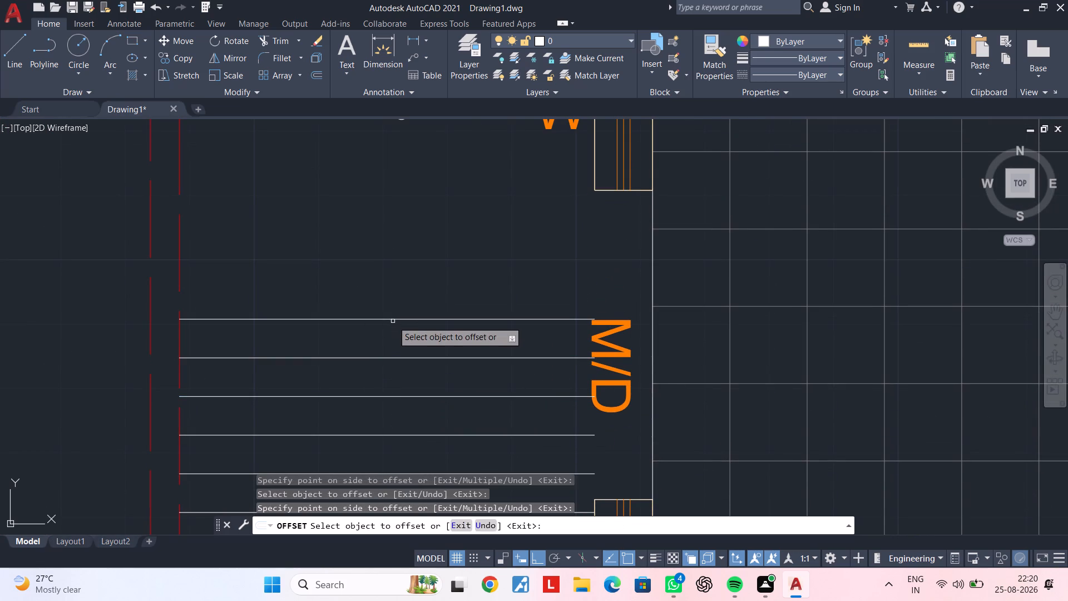
left_click(393, 318)
left_click(393, 267)
Add four more parallel lines at 6" offsets northward up to the foot of the stairs beside the upper W window.
middle_click_drag(393, 277, 390, 395)
left_click_drag(390, 399, 390, 393)
left_click(383, 339)
left_click(383, 361)
left_click(381, 320)
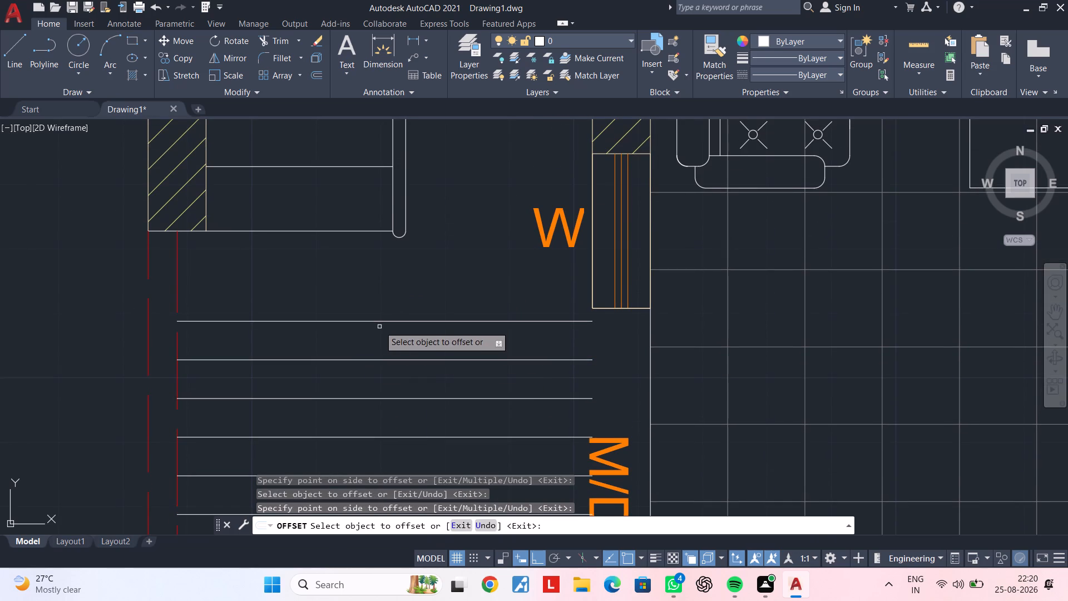
left_click(379, 323)
left_click(378, 284)
left_click(378, 283)
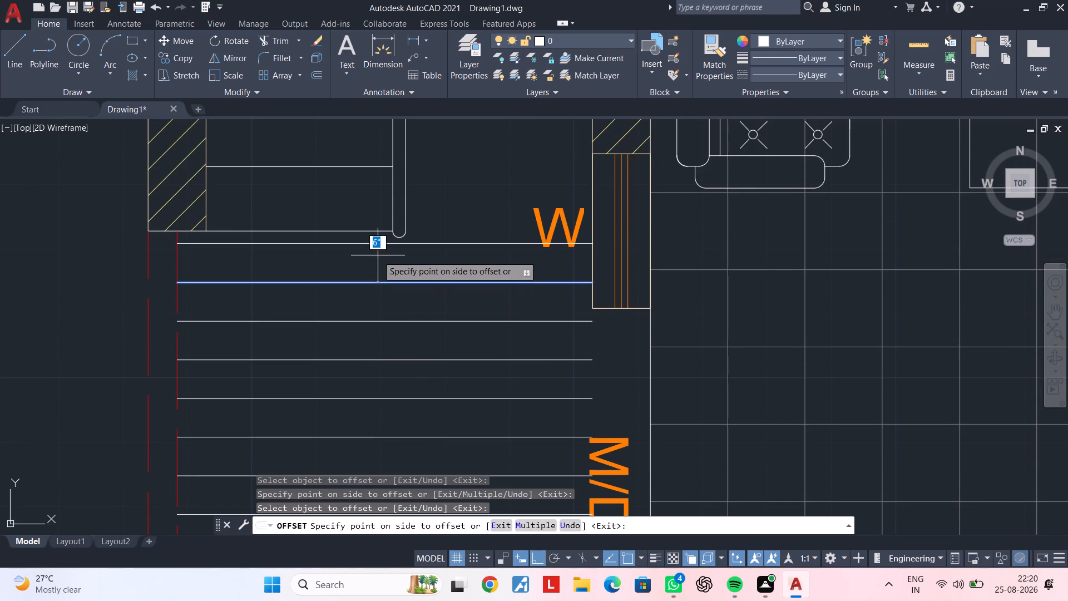
left_click(378, 255)
key("Escape")
key("Escape")
key("Escape")
middle_click_drag(380, 260, 314, 282)
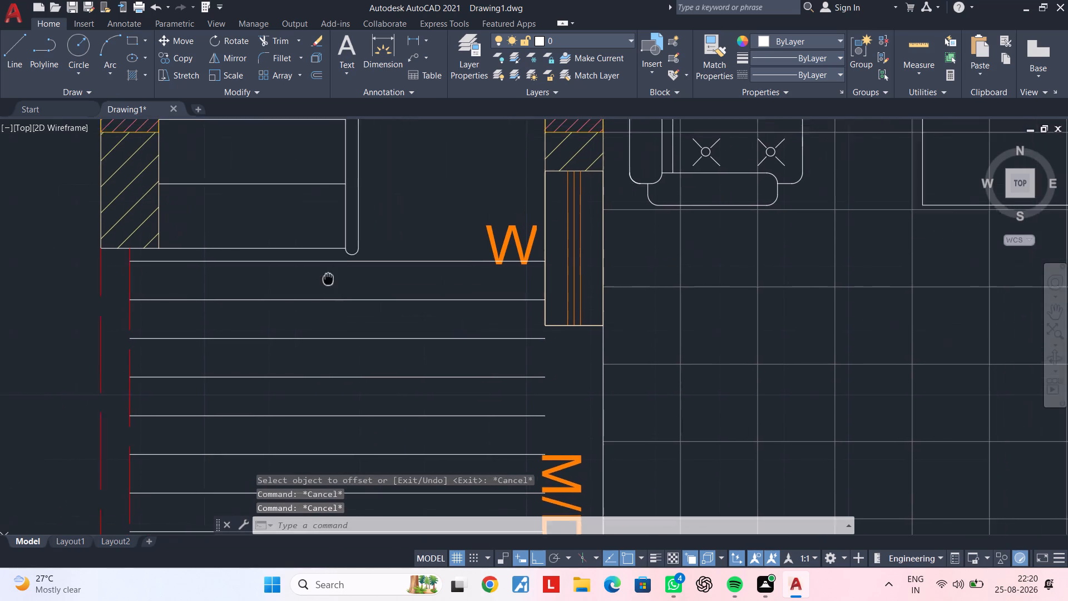
middle_click_drag(314, 282, 282, 293)
key("Escape")
key("Escape")
scroll(375, 304, "down", 2)
middle_click_drag(377, 304, 384, 254)
key("Escape")
key("Escape")
middle_click_drag(394, 292, 392, 269)
key("Escape")
key("Escape")
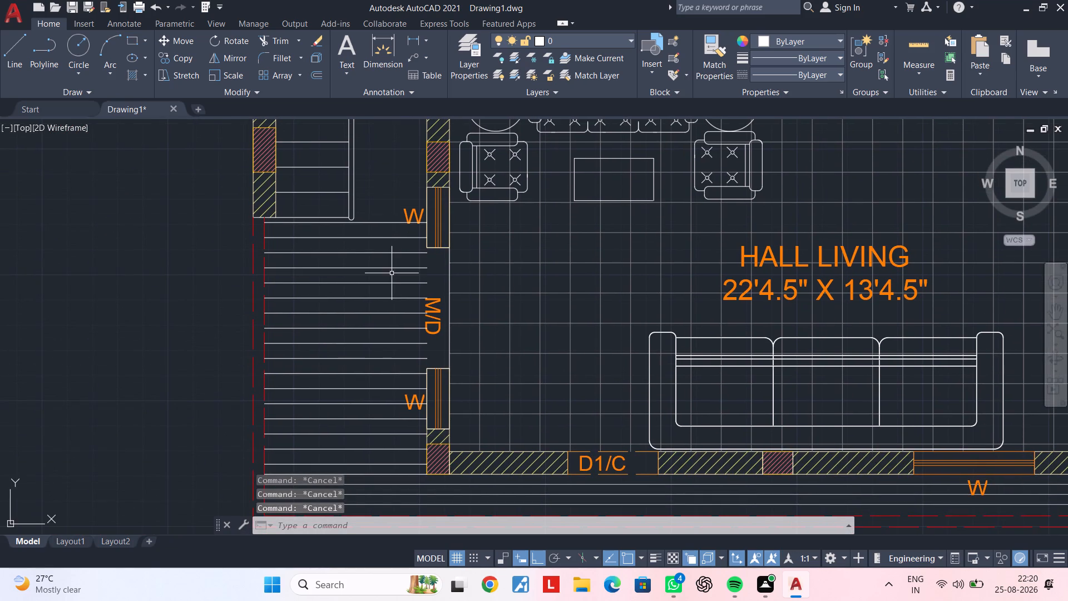
Extend the three parallel lines above and the two below the M/D label eastward to the opening's hall-side line.
key("e")
key("x")
key("space")
scroll(419, 275, "up", 1)
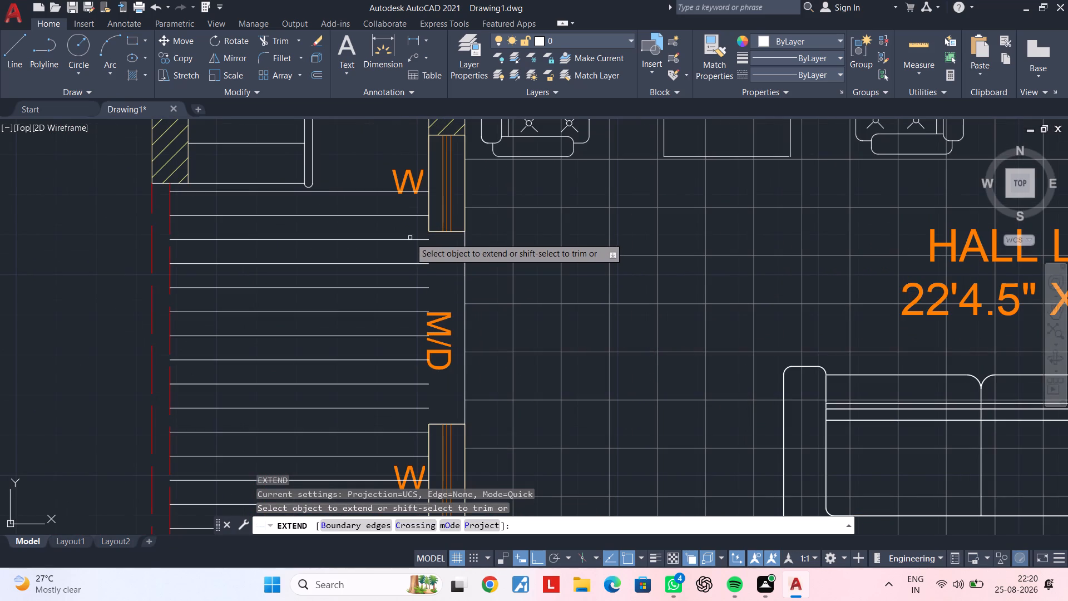
left_click(410, 238)
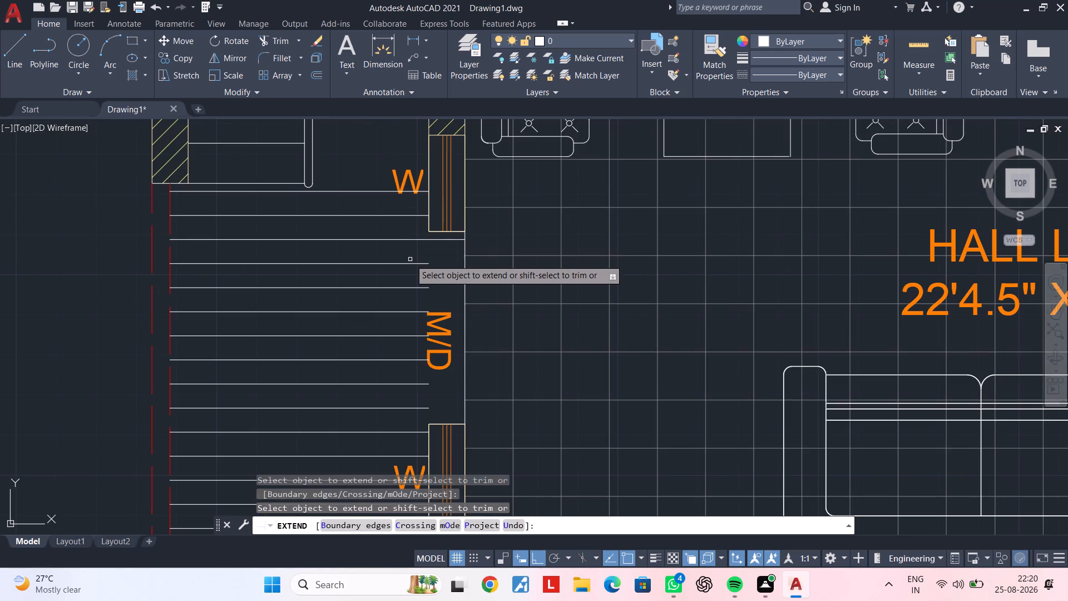
left_click(410, 263)
left_click(414, 289)
middle_click_drag(411, 342, 411, 339)
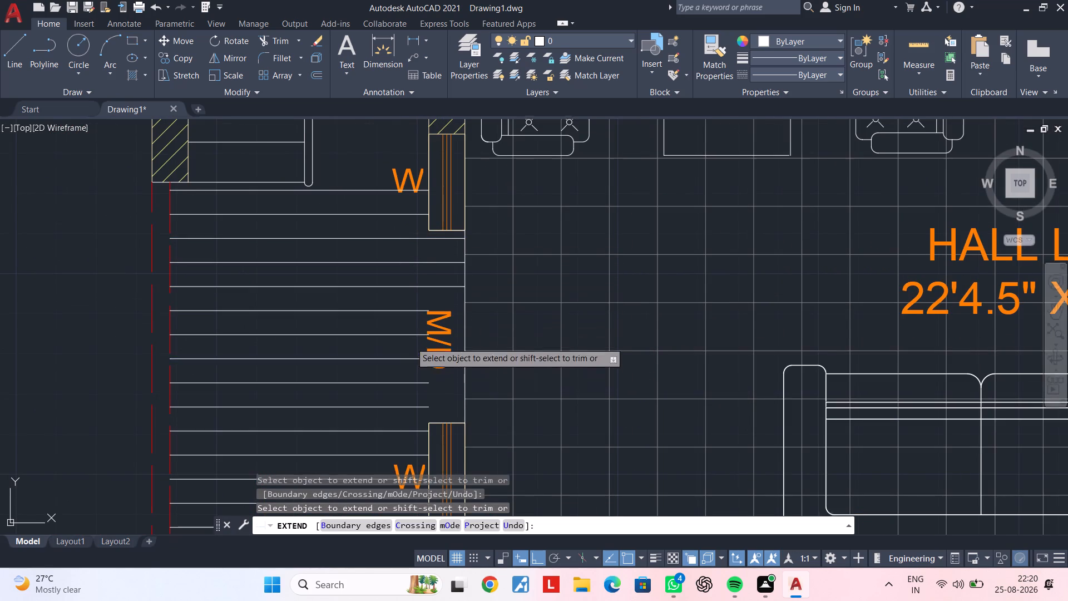
middle_click_drag(411, 339, 412, 309)
left_click(414, 349)
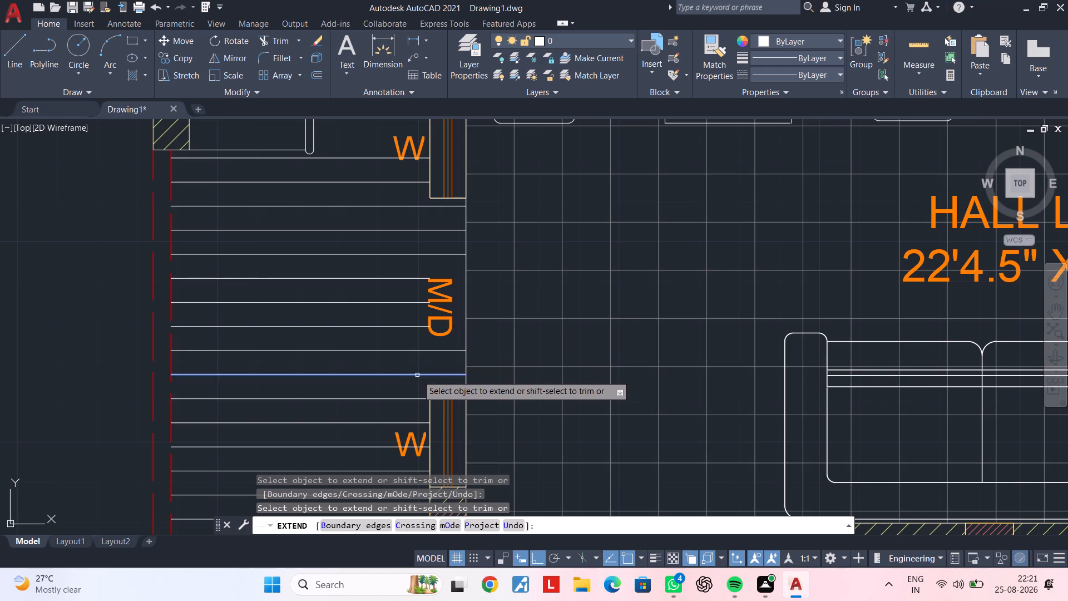
left_click(418, 375)
key("Escape")
middle_click_drag(407, 352, 422, 315)
key("Escape")
key("Escape")
scroll(414, 344, "down", 2)
middle_click_drag(423, 331, 448, 311)
key("Escape")
middle_click_drag(429, 372, 432, 359)
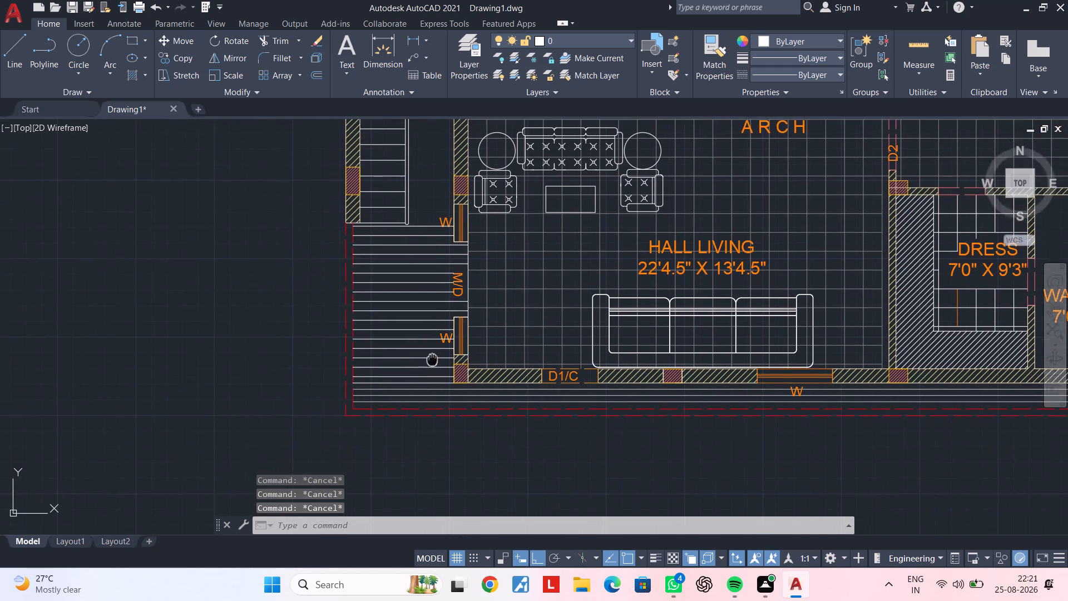
middle_click_drag(432, 359, 433, 341)
Match the properties of the southern strip's lowest grey line onto the 6"-spaced lines west of the hall.
scroll(423, 385, "up", 3)
left_click(419, 372)
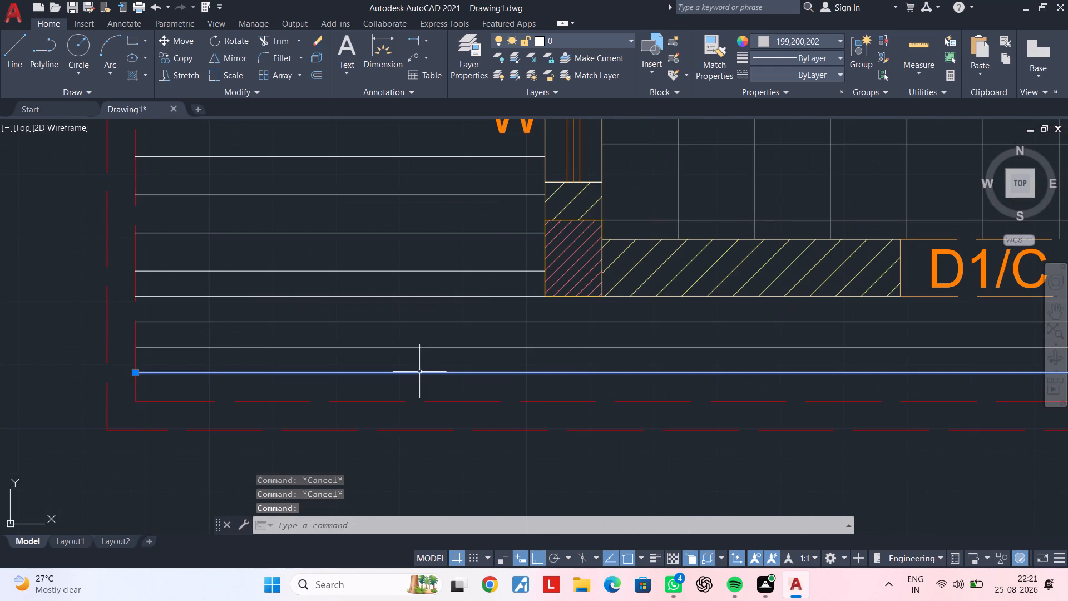
key("m")
type("A")
key("space")
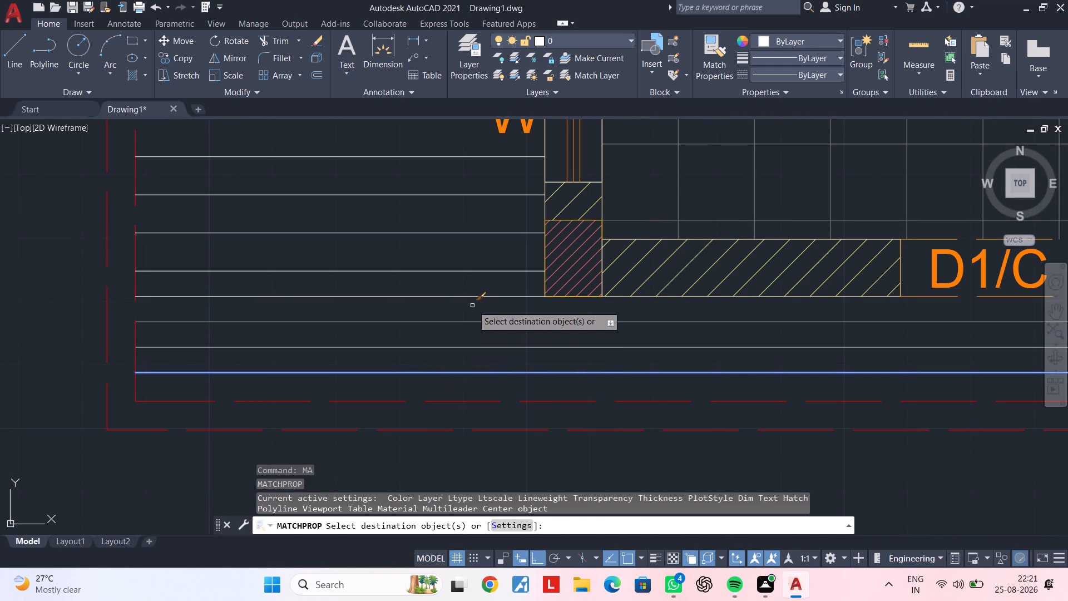
left_click(472, 306)
middle_click_drag(419, 196, 425, 360)
scroll(388, 268, "down", 2)
middle_click_drag(388, 266, 411, 360)
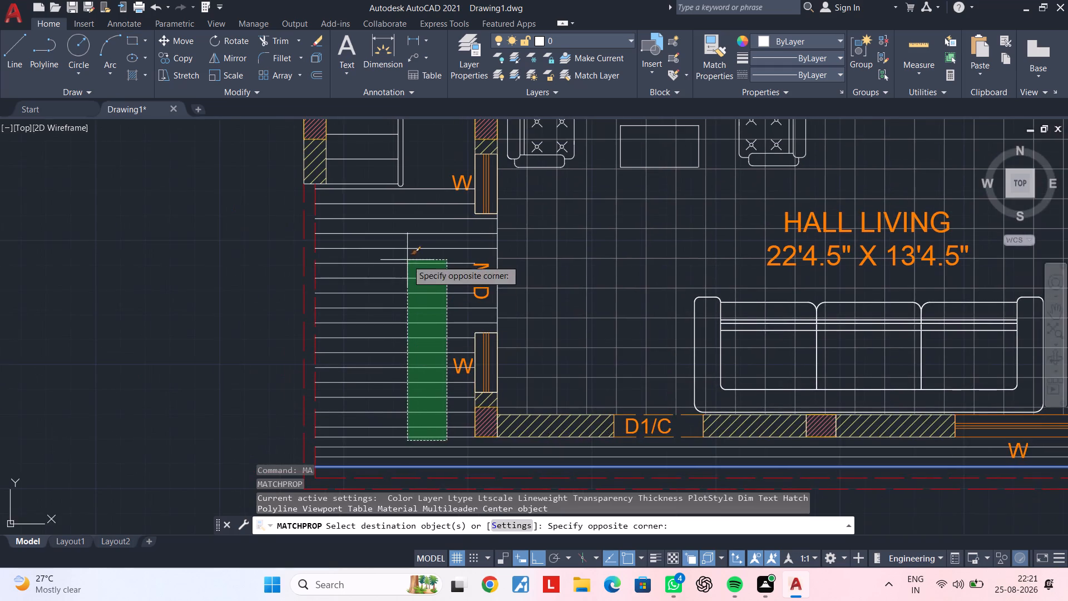
middle_click_drag(407, 260, 409, 293)
scroll(411, 241, "up", 2)
left_click(418, 183)
scroll(400, 246, "down", 3)
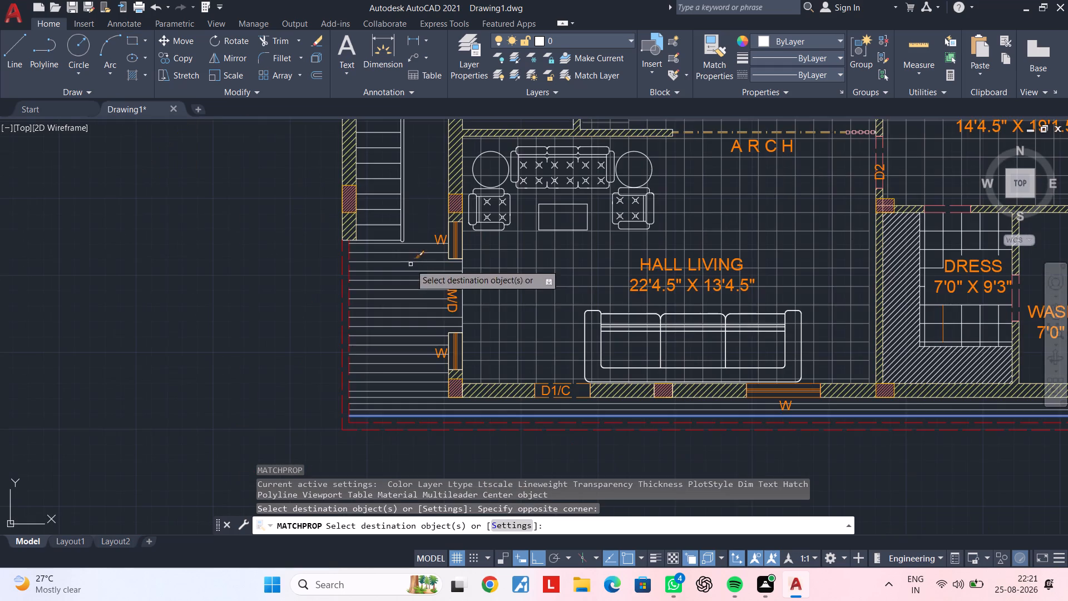
key("Escape")
key("Escape")
Review the parallel lines along the plan's west and south edges in the context of the whole floor plan.
scroll(423, 293, "up", 3)
scroll(422, 325, "down", 3)
middle_click_drag(431, 362, 429, 381)
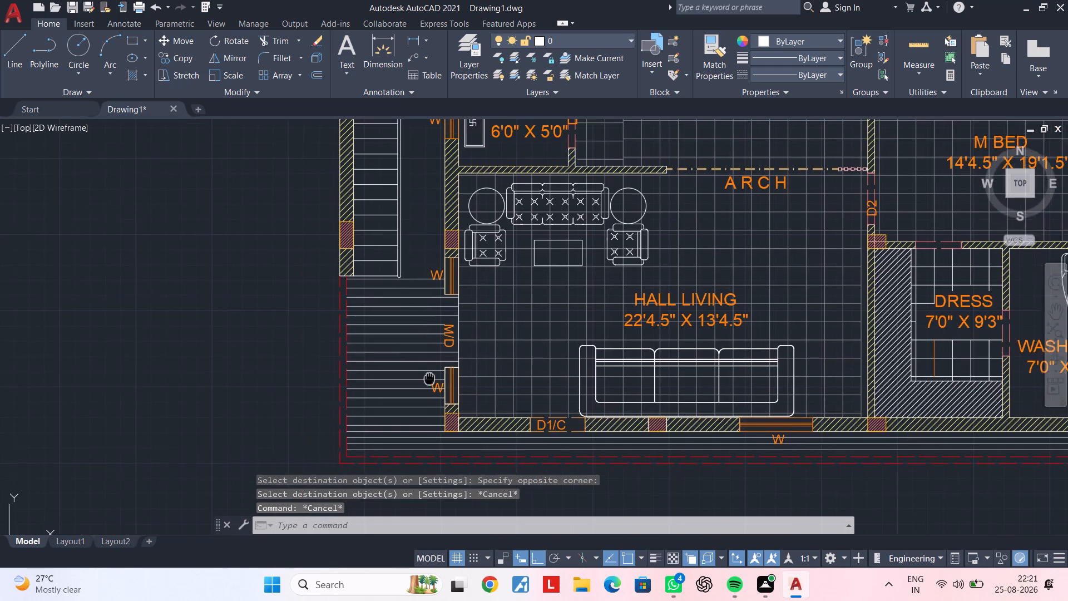
middle_click_drag(429, 381, 427, 435)
key("Escape")
scroll(428, 347, "down", 2)
middle_click_drag(428, 342, 428, 293)
key("Escape")
middle_click_drag(423, 302, 424, 370)
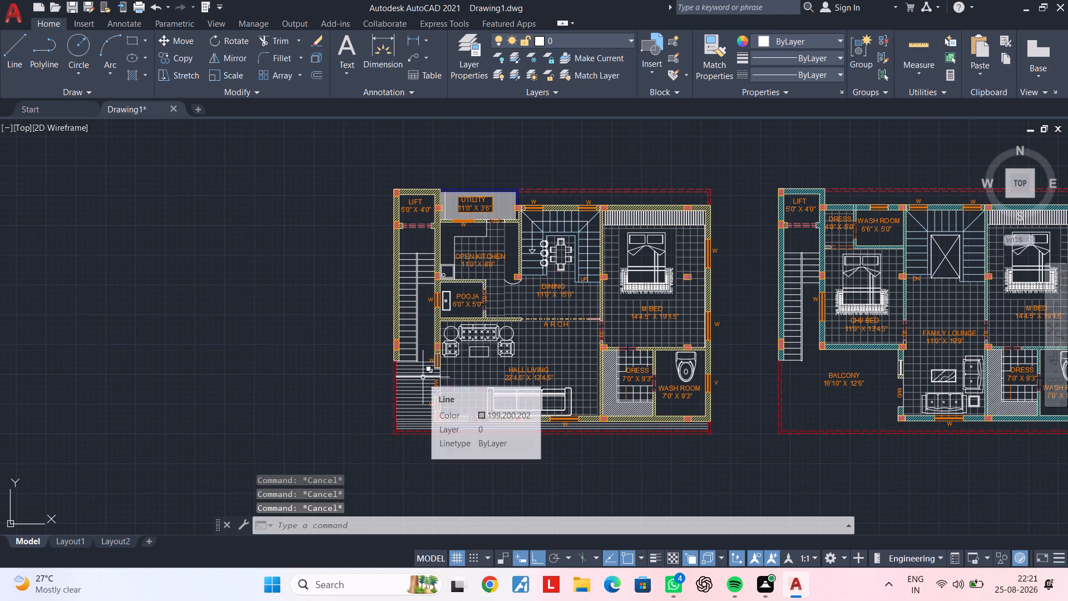
key("Escape")
key("Escape")
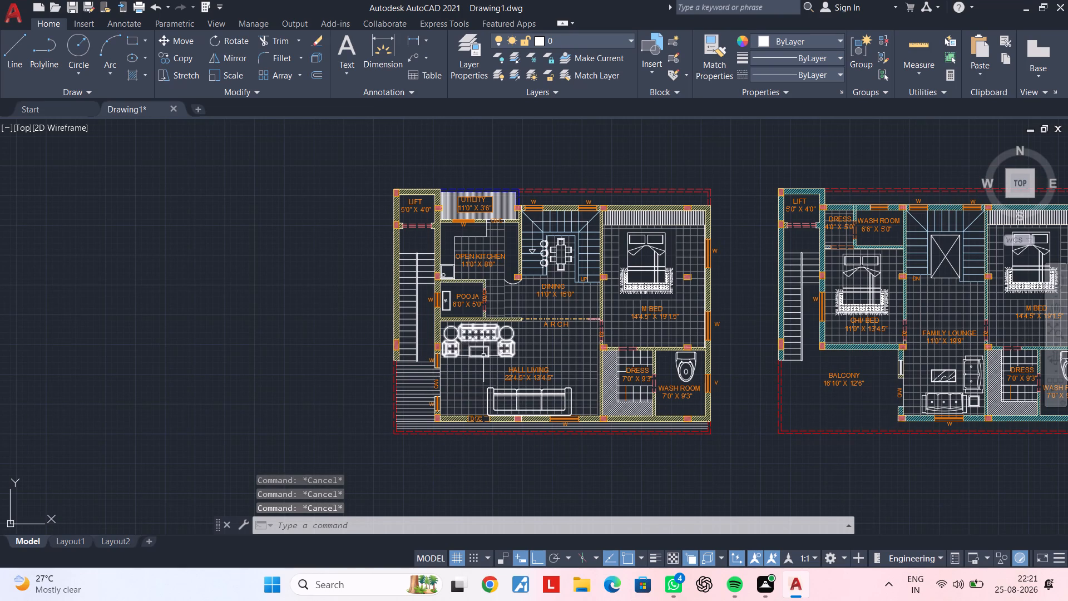
Offset the northernmost parallel line 6" further north beside the upper W window.
scroll(433, 379, "up", 2)
middle_click_drag(395, 355, 407, 394)
scroll(414, 373, "up", 3)
middle_click_drag(409, 390, 411, 406)
key("Escape")
key("Escape")
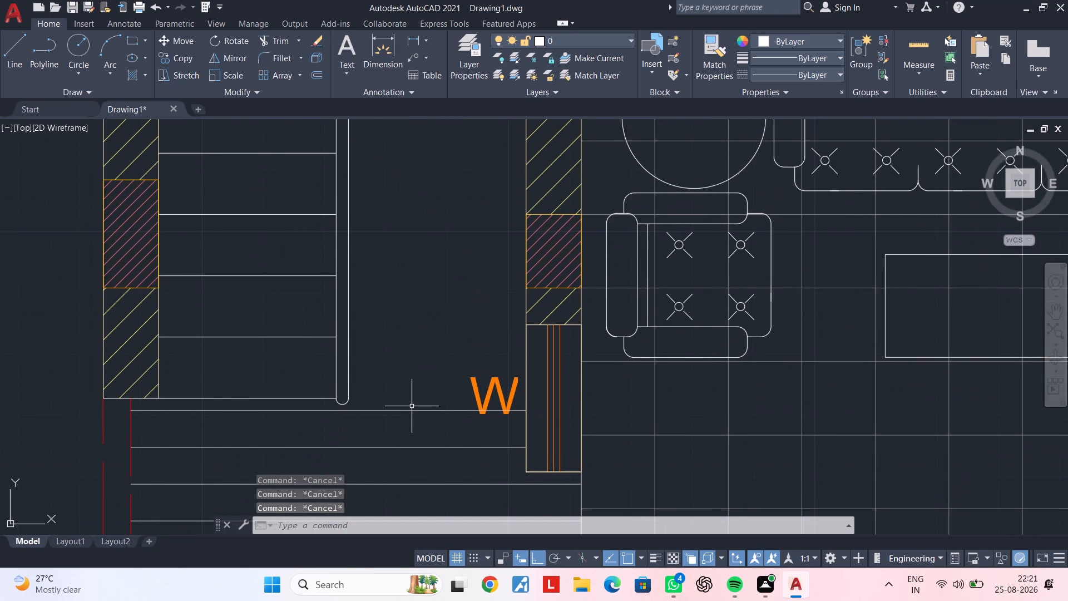
type("OF 6\"")
key("Return")
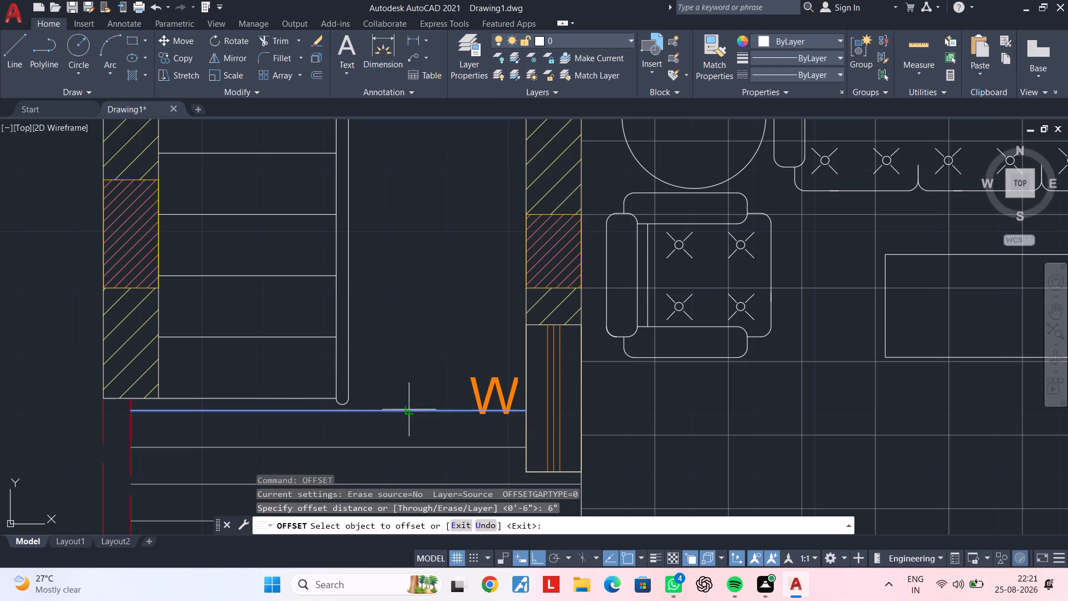
left_click(409, 410)
left_click(412, 353)
key("Escape")
key("Escape")
Trim the new line where it crosses the stair railing.
type("TR")
key("space")
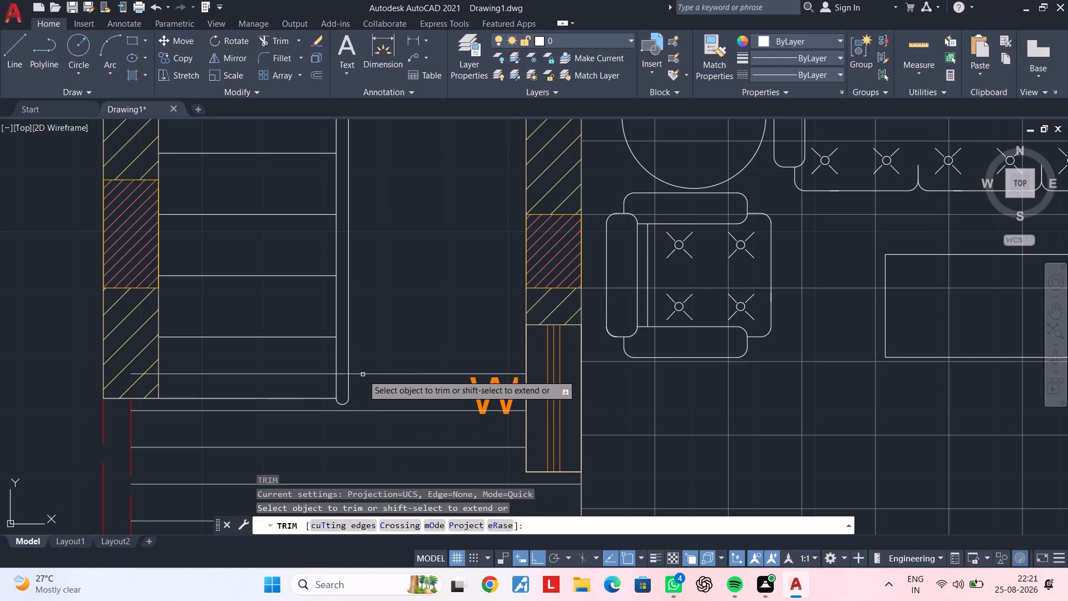
scroll(348, 373, "up", 1)
left_click(339, 375)
key("Escape")
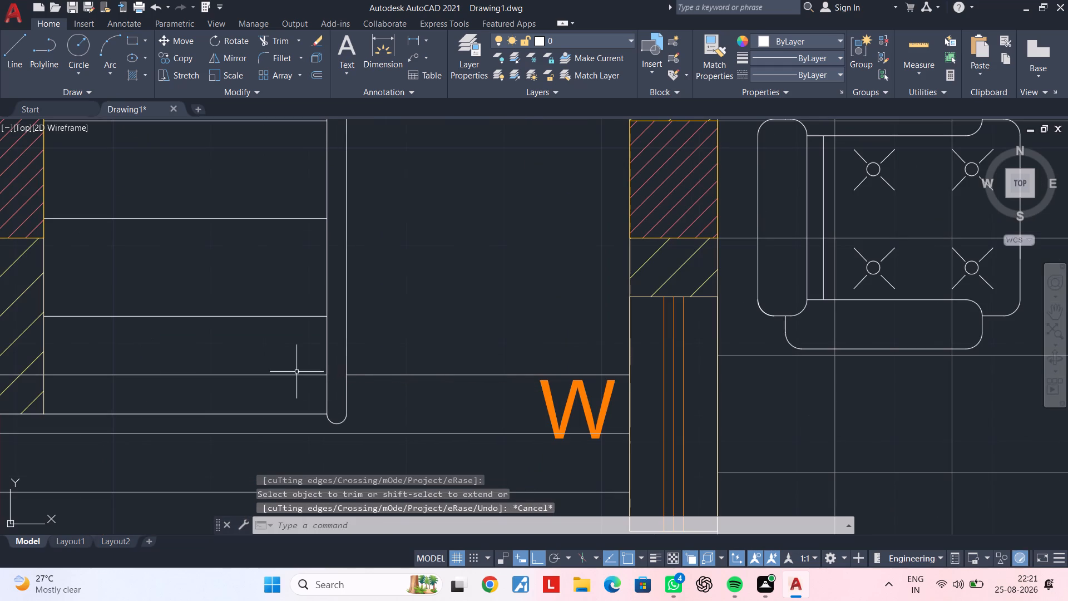
Delete the leftover line segment lying west of the stair railing beside the upper W window of the hall.
left_click(296, 372)
left_click(274, 386)
key("Delete")
middle_click_drag(340, 383, 304, 456)
key("Escape")
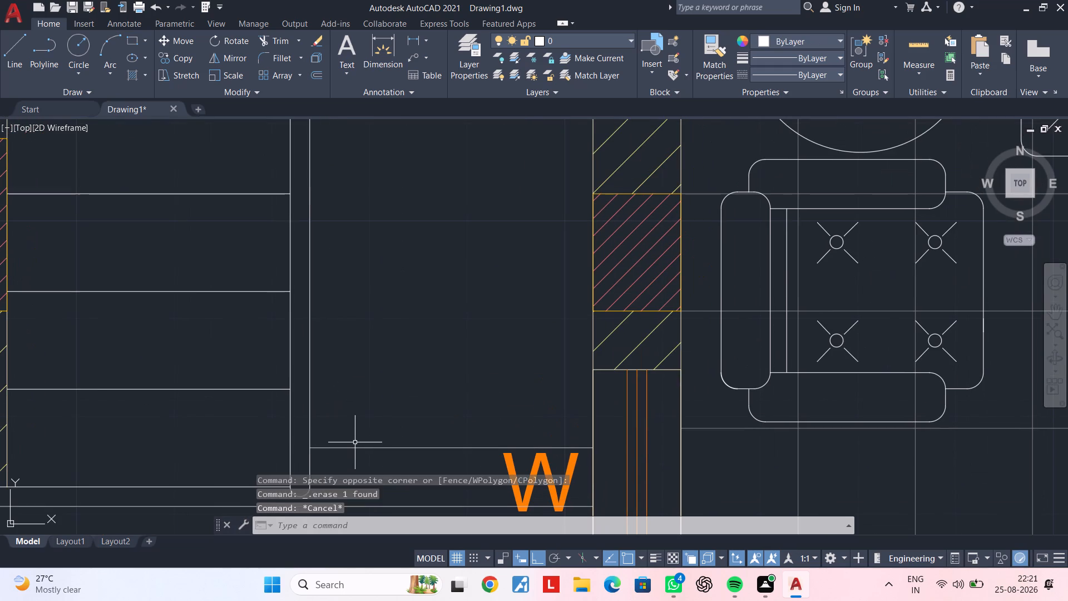
Offset the northernmost parallel line 6" northward four times in succession, between the stair railing and the hall's west wall.
key("Escape")
type("OF")
key("space")
key("6")
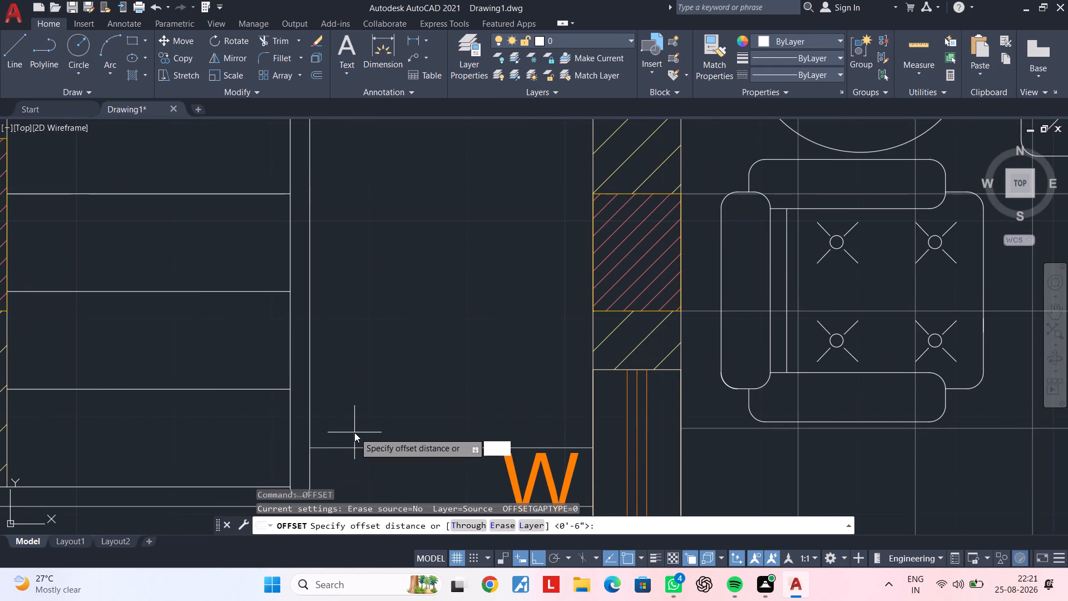
key("shift+quotedbl")
key("Return")
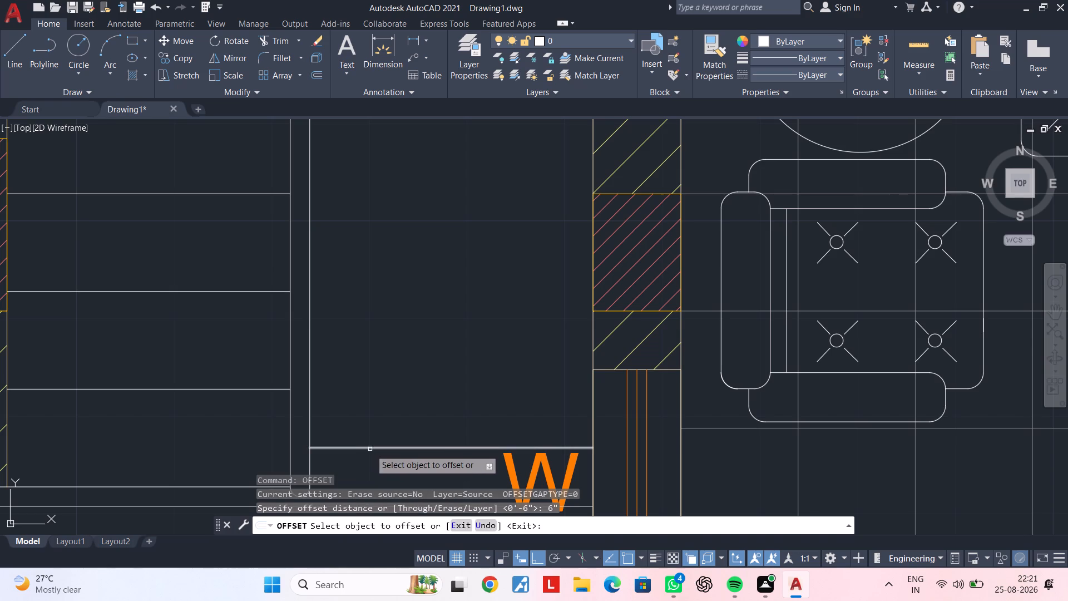
left_click_drag(370, 449, 373, 442)
left_click(377, 368)
left_click(396, 390)
left_click(402, 314)
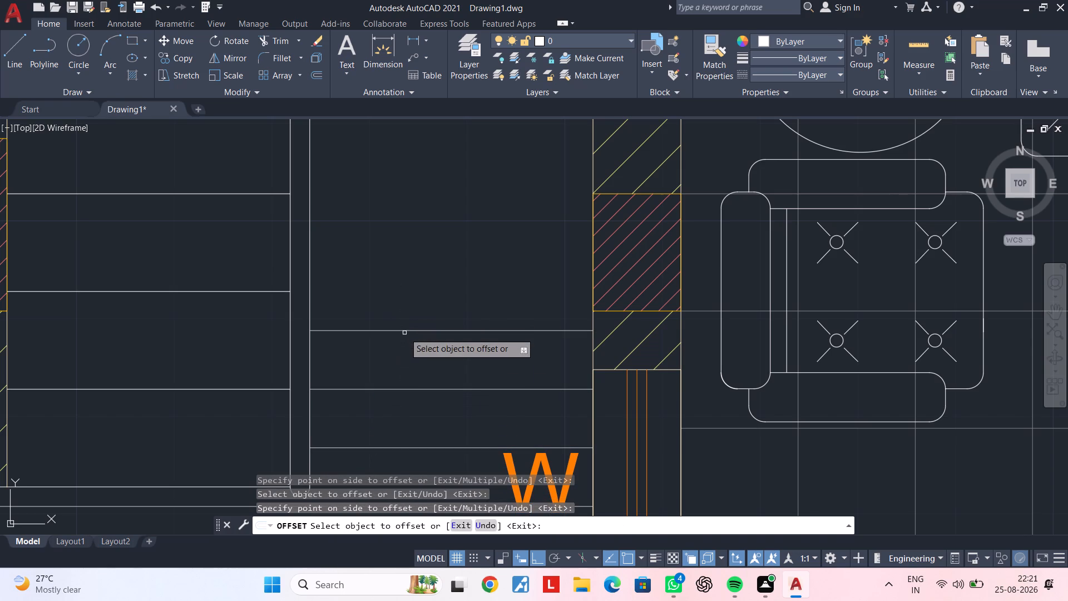
left_click_drag(404, 331, 407, 324)
left_click(412, 277)
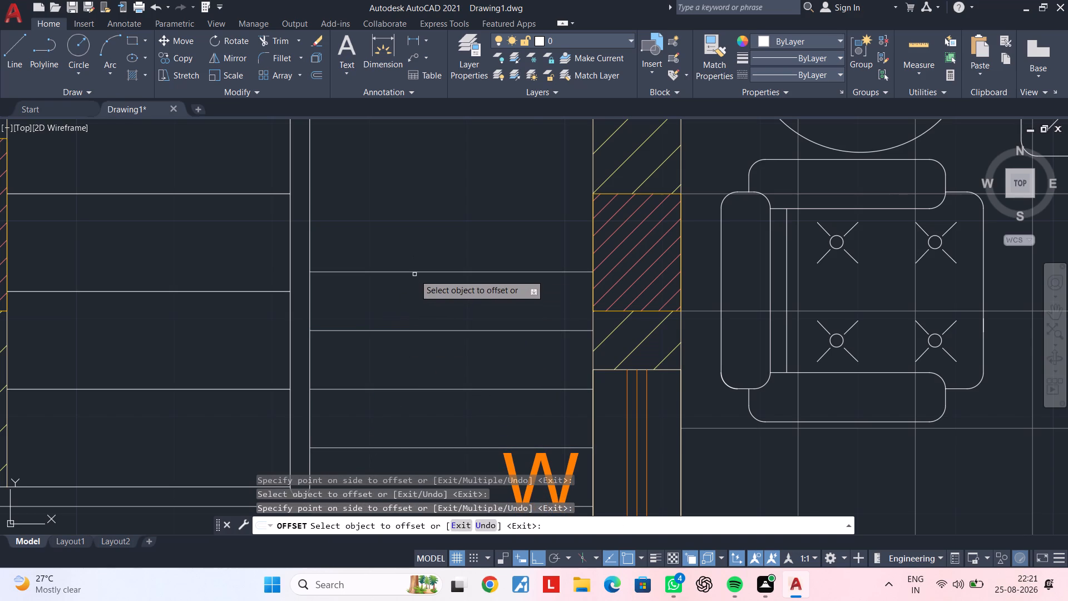
left_click(415, 272)
left_click(413, 223)
Continue the 6" offsets northward between the stair railing and the hall wall, past the red-hatched column.
middle_click_drag(418, 223, 389, 323)
left_click_drag(395, 312, 395, 307)
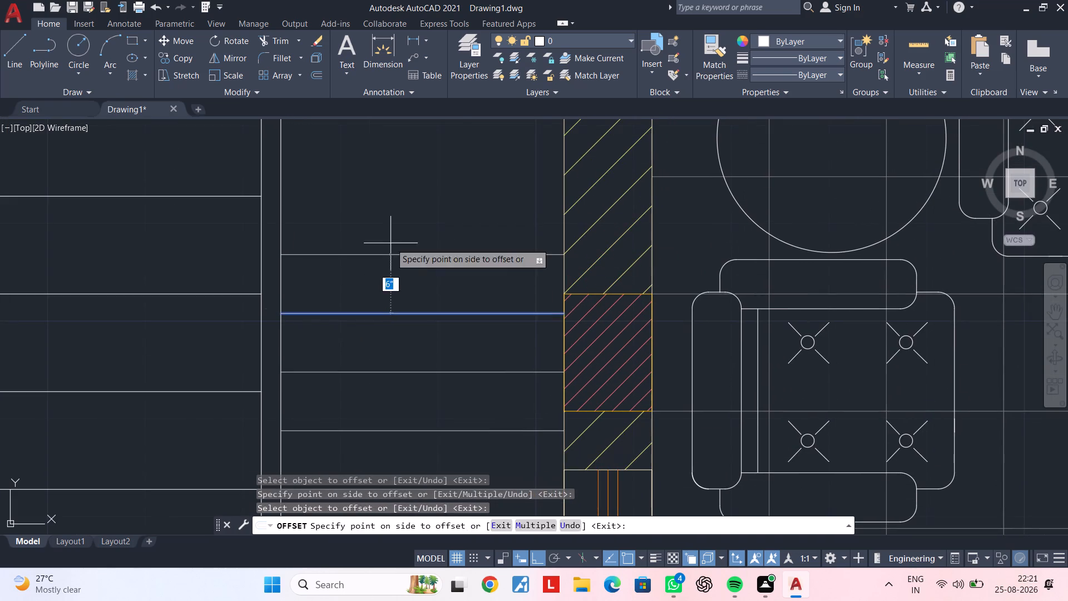
left_click(390, 238)
left_click(392, 252)
left_click(392, 255)
left_click(388, 203)
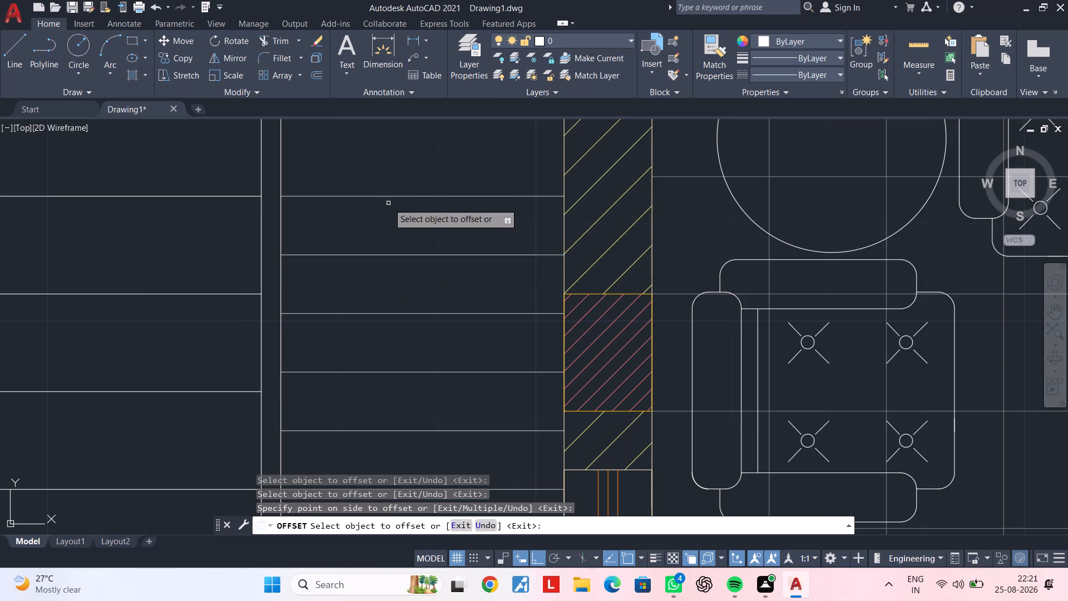
middle_click_drag(394, 203, 369, 319)
left_click(369, 311)
left_click(367, 279)
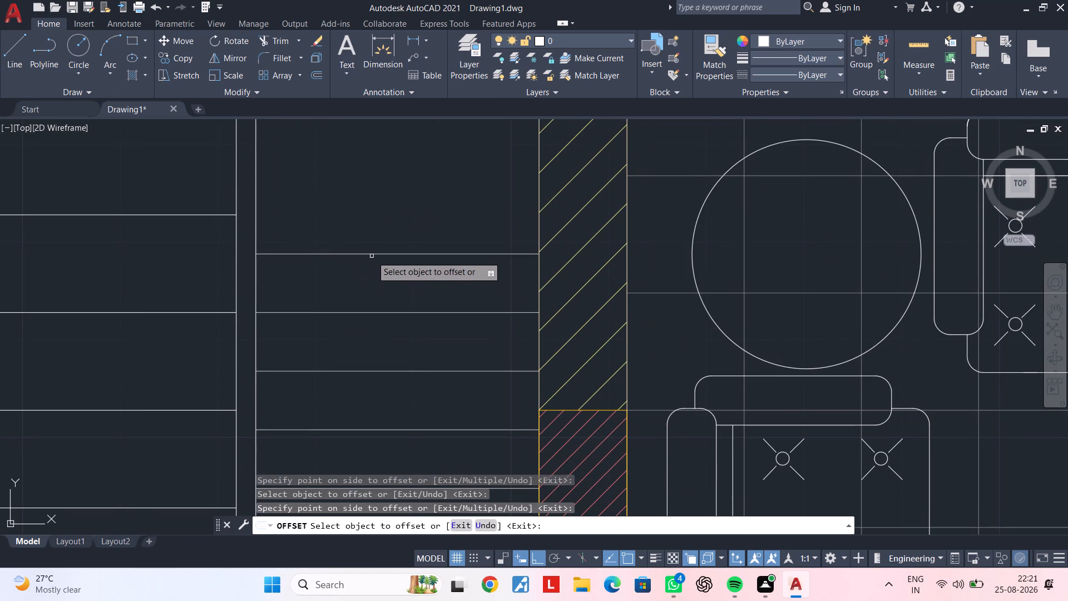
left_click(373, 252)
left_click(372, 197)
Extend the 6"-spaced lines further north along the hall's west wall to near the hall's northern wall.
middle_click_drag(374, 217, 363, 302)
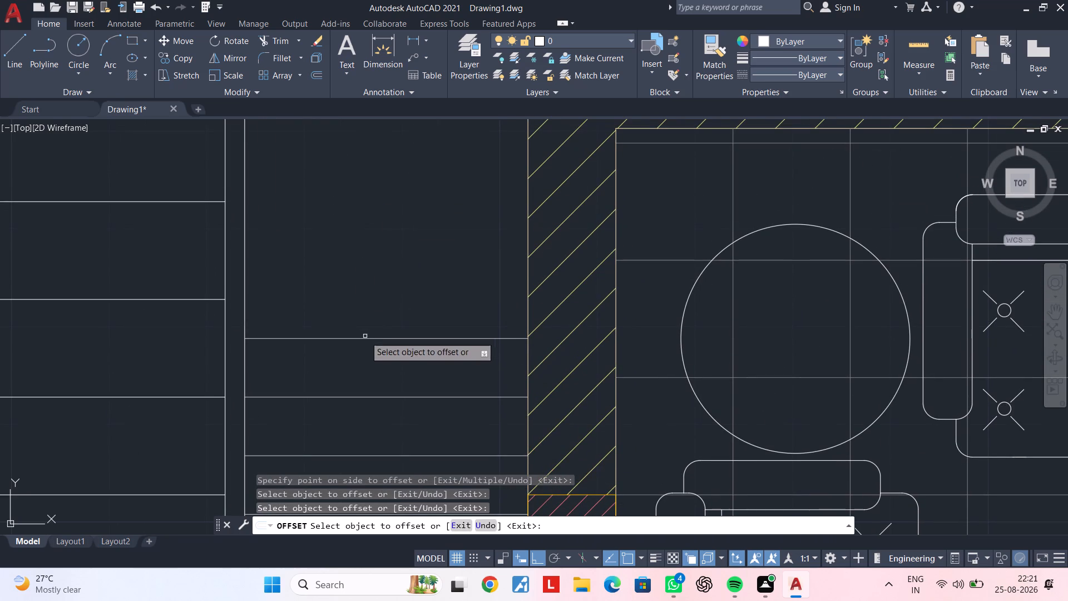
left_click_drag(365, 338, 366, 332)
left_click(350, 254)
left_click(361, 277)
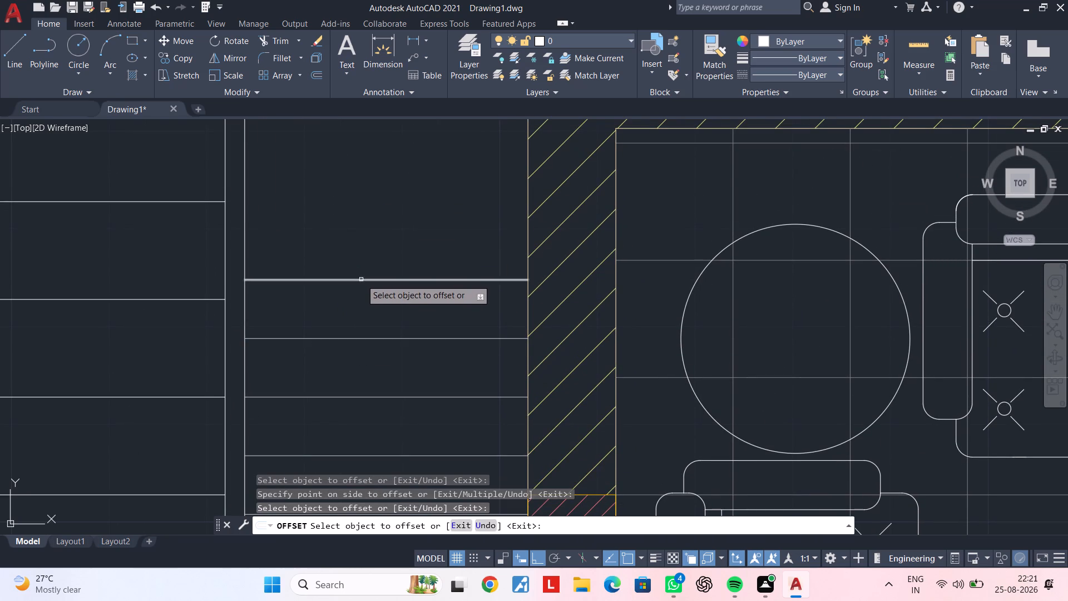
left_click_drag(361, 279, 364, 269)
left_click(363, 229)
left_click(366, 224)
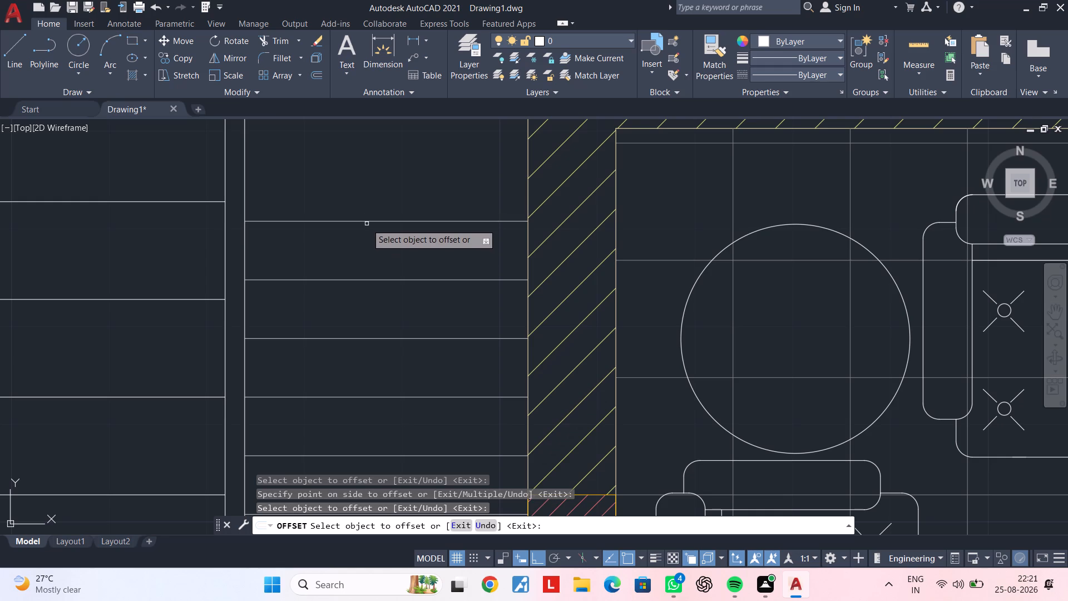
left_click(367, 220)
left_click(359, 176)
Continue the 6" offsets northward between the stair railing and the Pooja's west wall up to the W window.
scroll(359, 181, "down", 1)
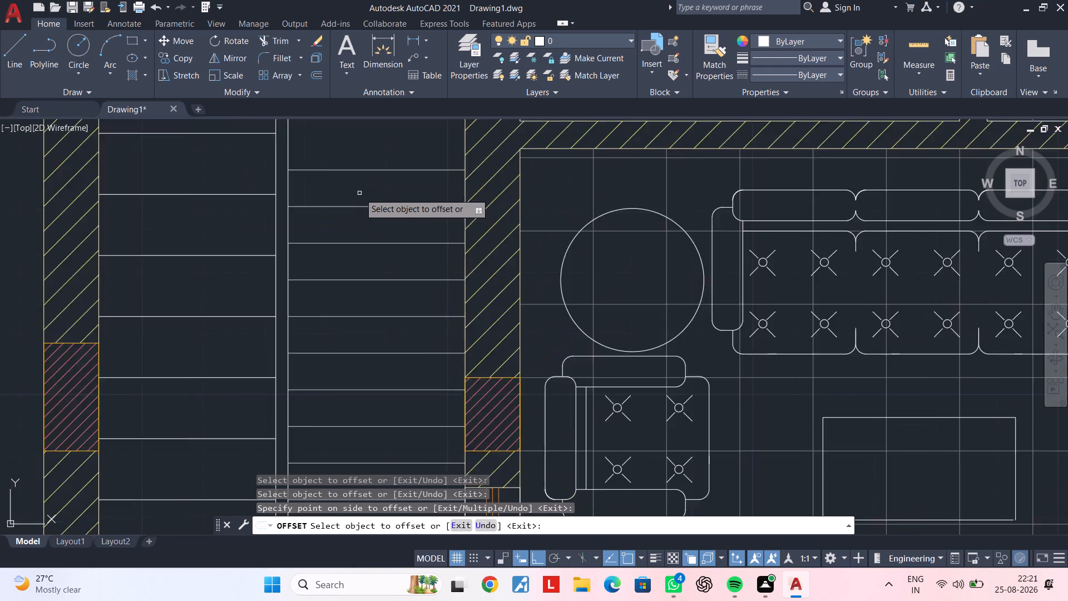
scroll(359, 193, "down", 1)
middle_click_drag(365, 192, 355, 438)
left_click(367, 427)
left_click(364, 383)
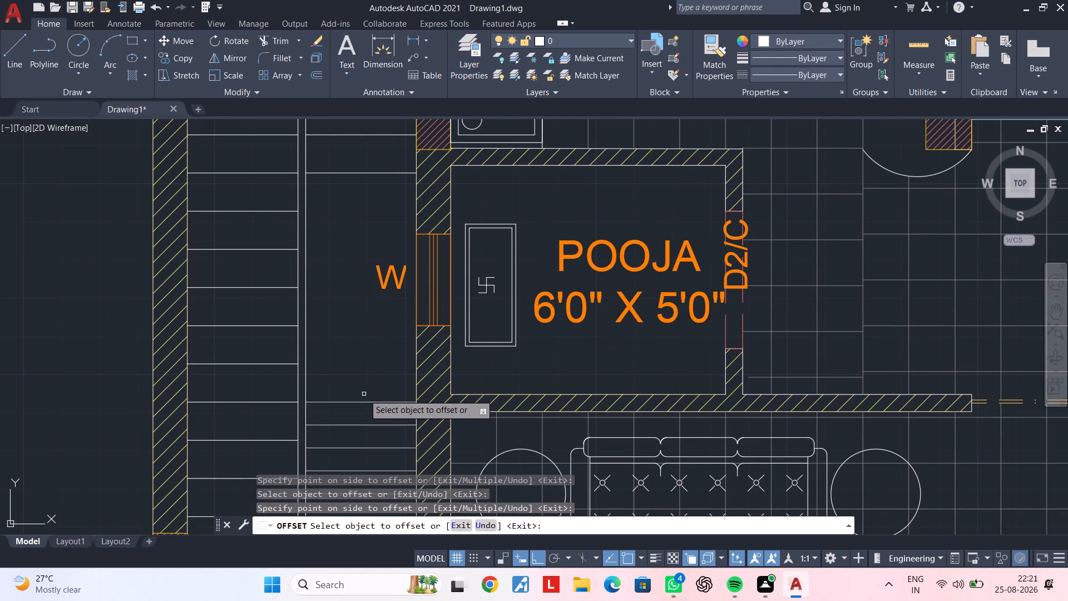
left_click(363, 401)
left_click(370, 344)
left_click(368, 378)
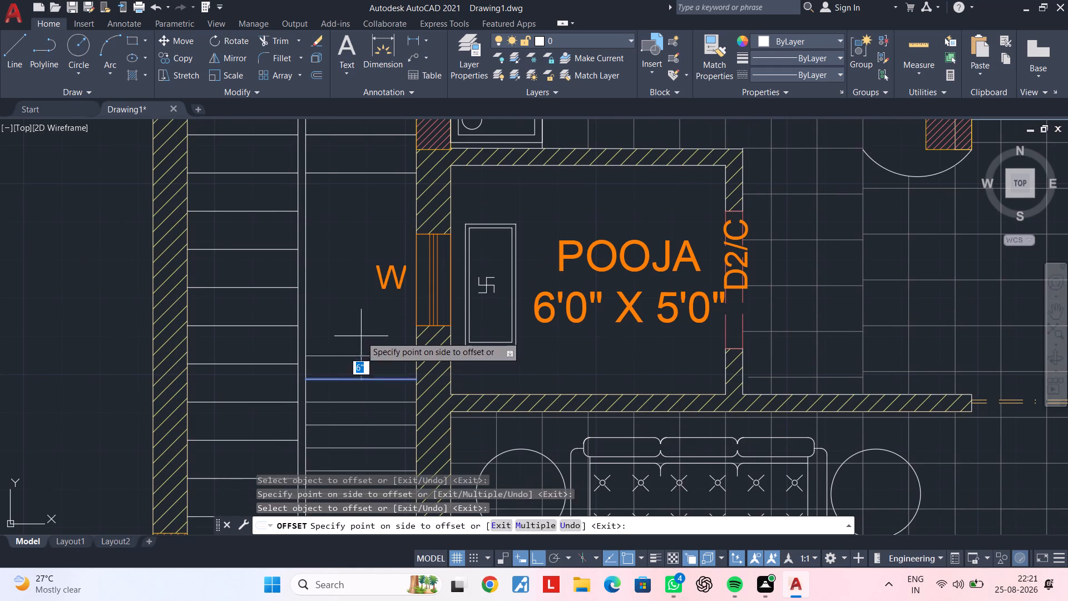
left_click(361, 334)
left_click(361, 355)
left_click(360, 342)
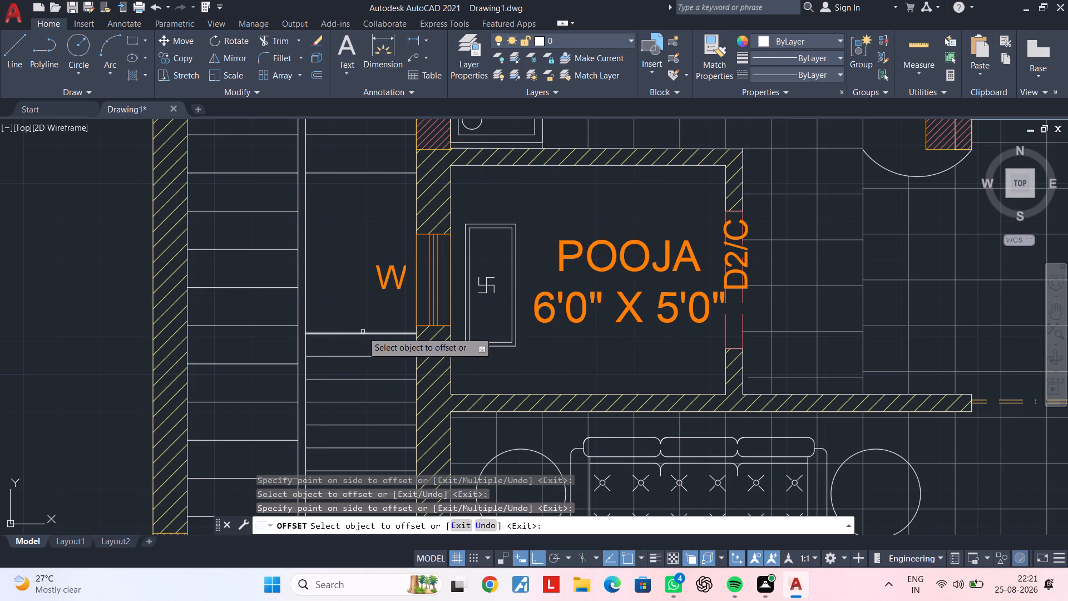
left_click_drag(363, 332, 364, 326)
left_click(359, 288)
Offset further lines 6" apart past the Pooja's W window until just below the existing stair treads, and end the offsets.
left_click(362, 309)
left_click(349, 273)
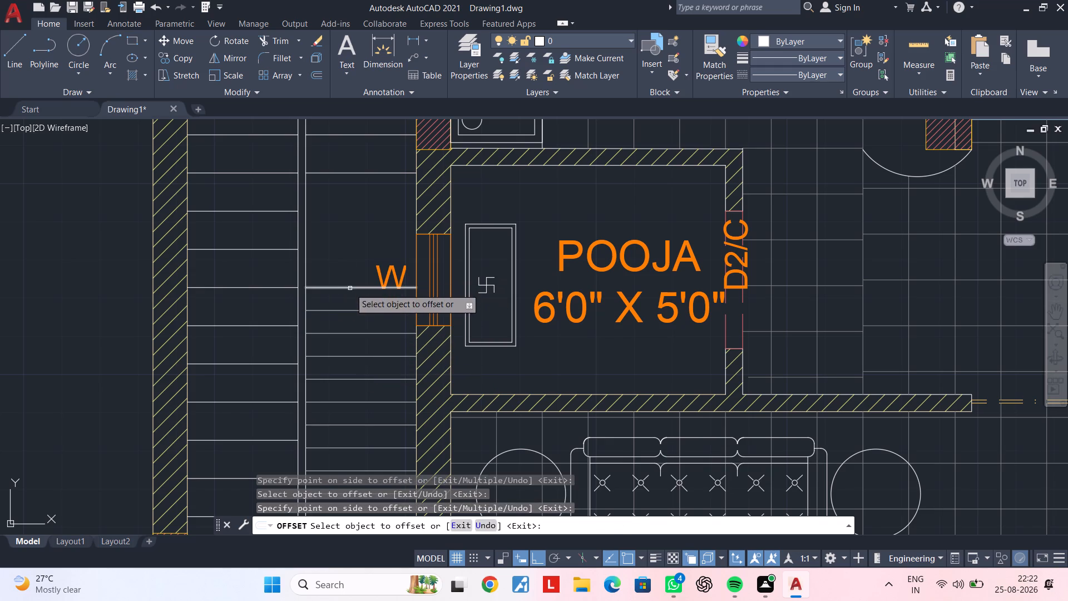
left_click(350, 288)
left_click_drag(355, 247, 355, 253)
left_click(355, 263)
left_click(349, 230)
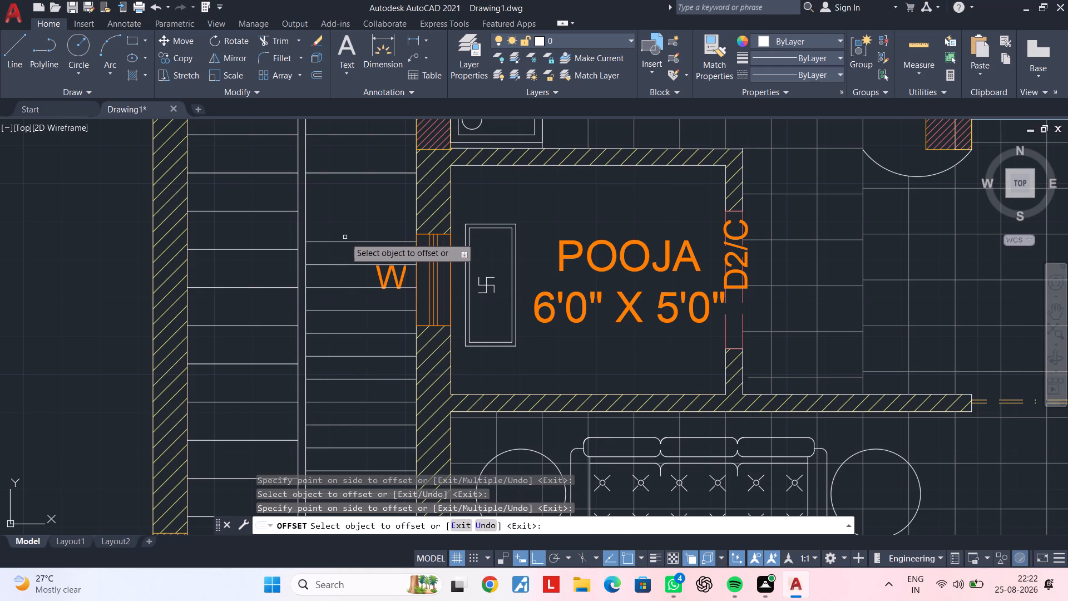
left_click(344, 240)
left_click(350, 206)
left_click(348, 219)
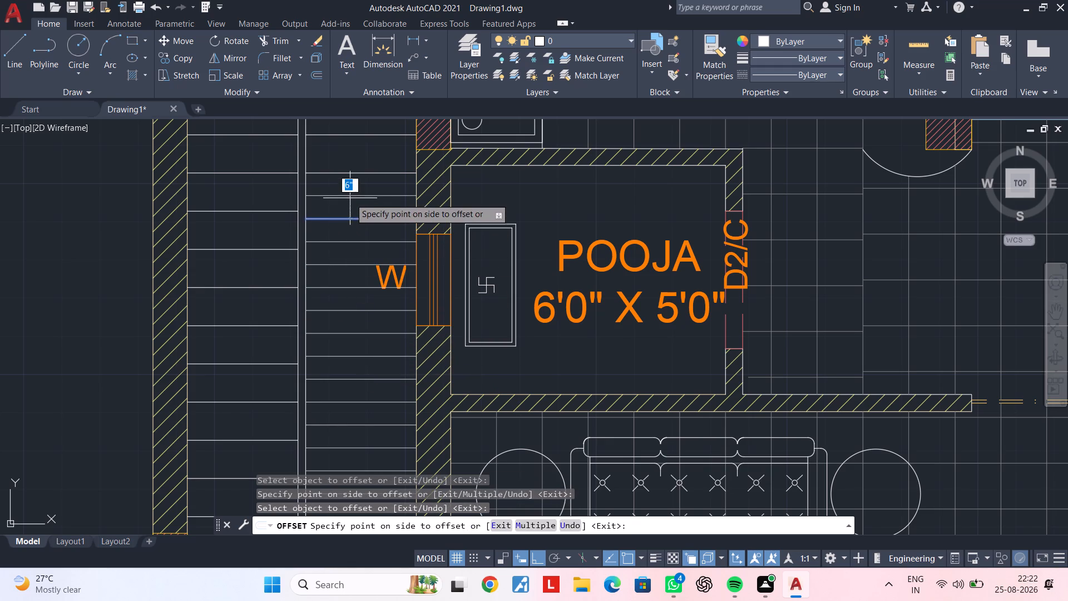
left_click(350, 198)
key("Escape")
key("Escape")
Examine the original plan's line-filled strips alongside the second floor plan with its empty balcony.
scroll(351, 199, "down", 3)
middle_click_drag(352, 201, 305, 182)
key("Escape")
key("Escape")
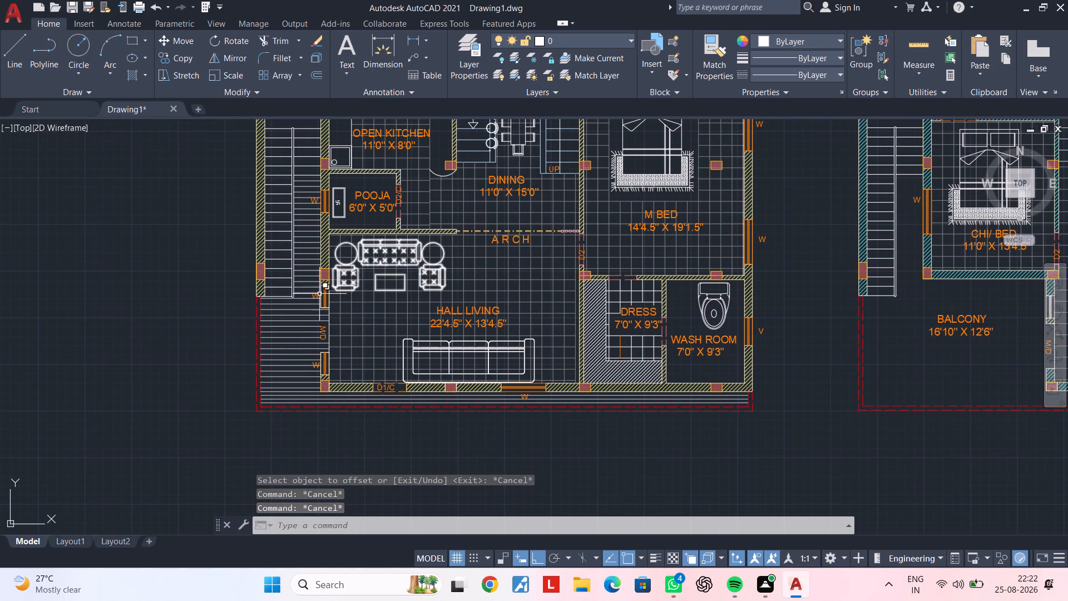
middle_click_drag(328, 327, 245, 349)
key("Escape")
scroll(492, 380, "down", 1)
middle_click_drag(512, 383, 360, 375)
key("Escape")
key("Escape")
middle_click_drag(516, 397, 402, 383)
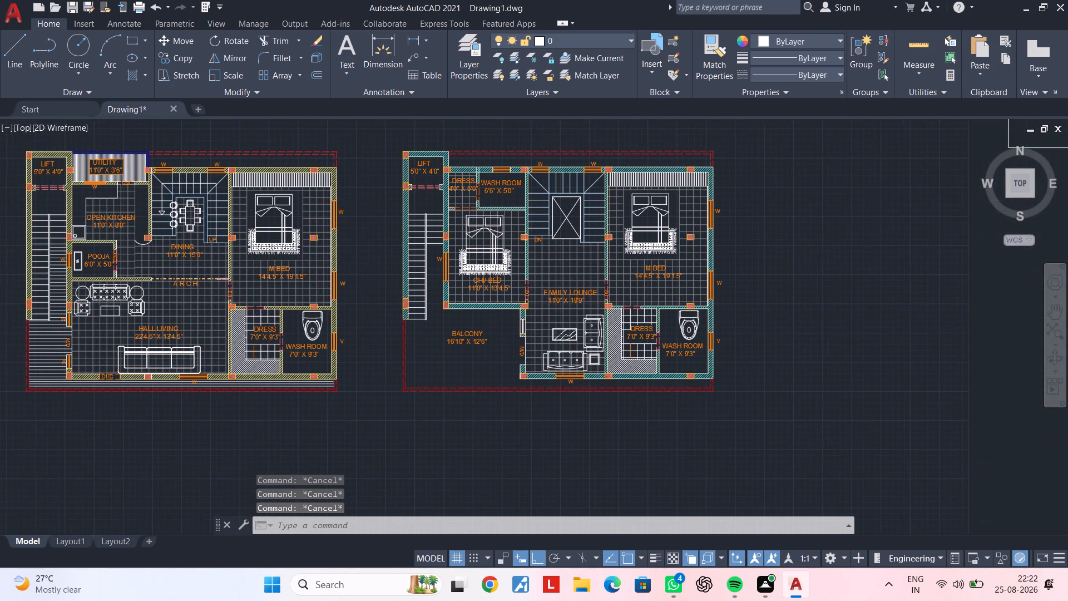
middle_click_drag(403, 383, 454, 385)
key("Escape")
key("Escape")
key("Escape")
key("Escape")
key("Escape")
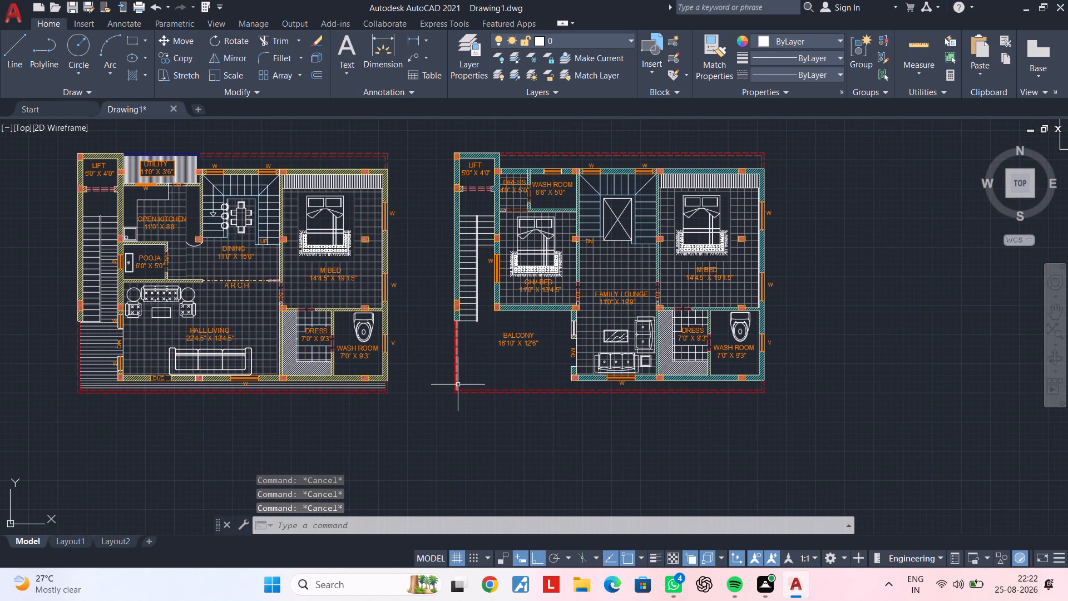
key("Escape")
key("Escape")
key("Escape")
key("Escape")
key("Escape")
key("Escape")
middle_click_drag(491, 385, 422, 387)
key("Escape")
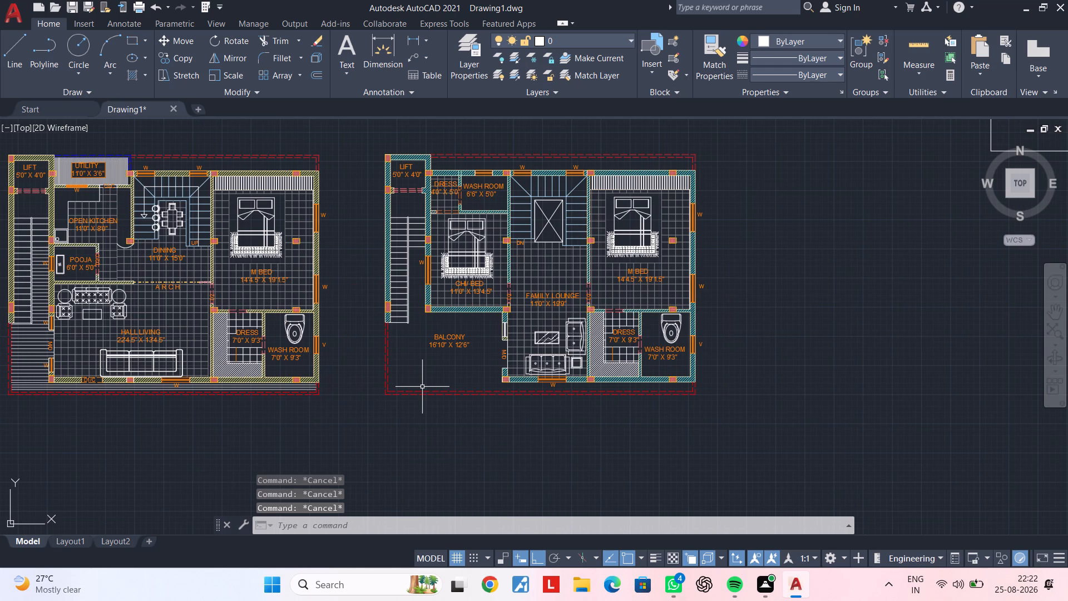
key("Escape")
key("Escape")
Copy all the original plan's 6"-spaced outdoor and stair-passage lines to the second floor plan, from inner southwest boundary corner to matching corner.
scroll(260, 386, "up", 4)
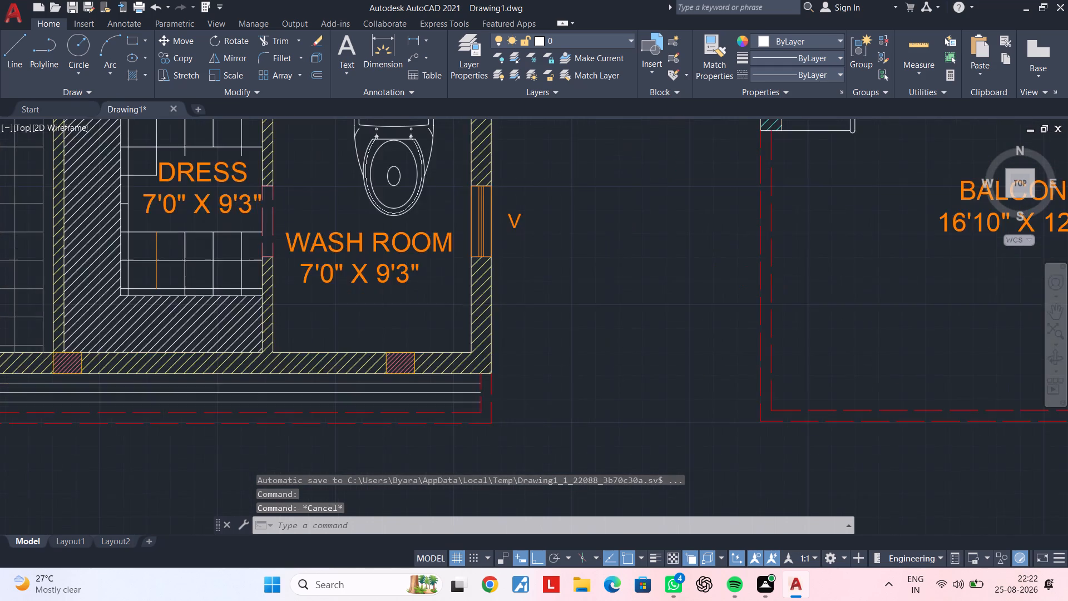
scroll(324, 427, "up", 3)
left_click(351, 400)
middle_click_drag(318, 284, 311, 335)
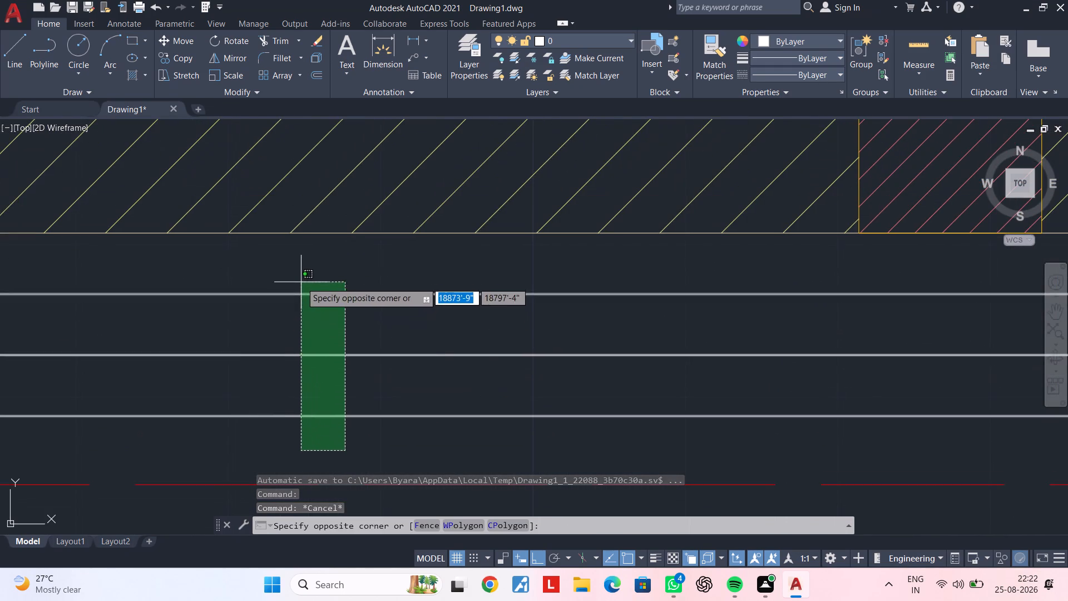
left_click(299, 270)
scroll(274, 309, "down", 4)
middle_click_drag(268, 321, 606, 321)
middle_click_drag(163, 300, 756, 306)
middle_click_drag(263, 323, 411, 323)
scroll(353, 303, "up", 2)
left_click(346, 329)
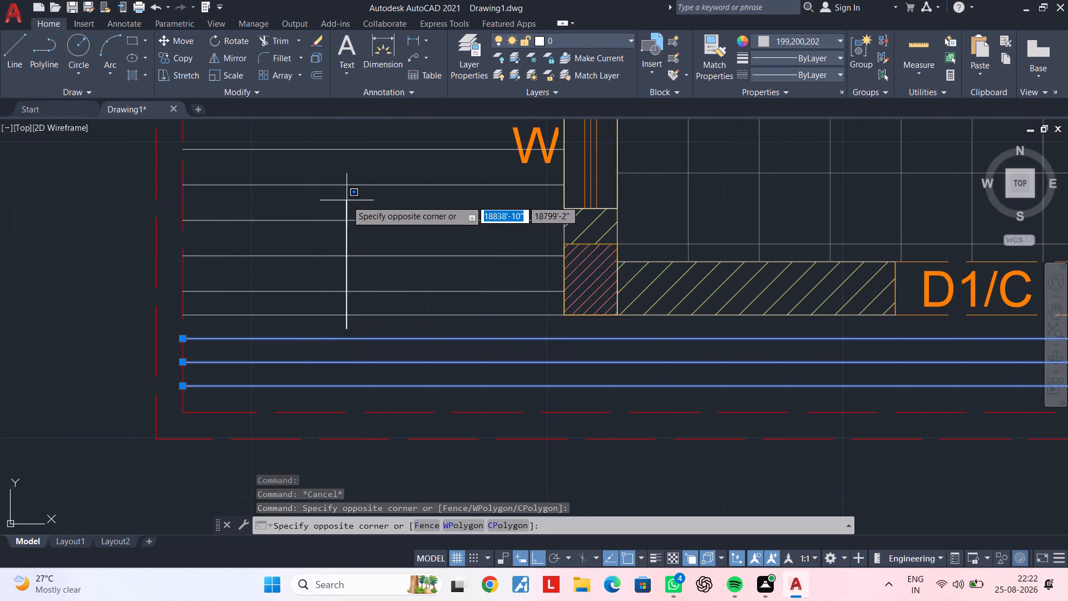
middle_click_drag(309, 210, 279, 408)
scroll(281, 265, "down", 2)
middle_click_drag(281, 265, 259, 444)
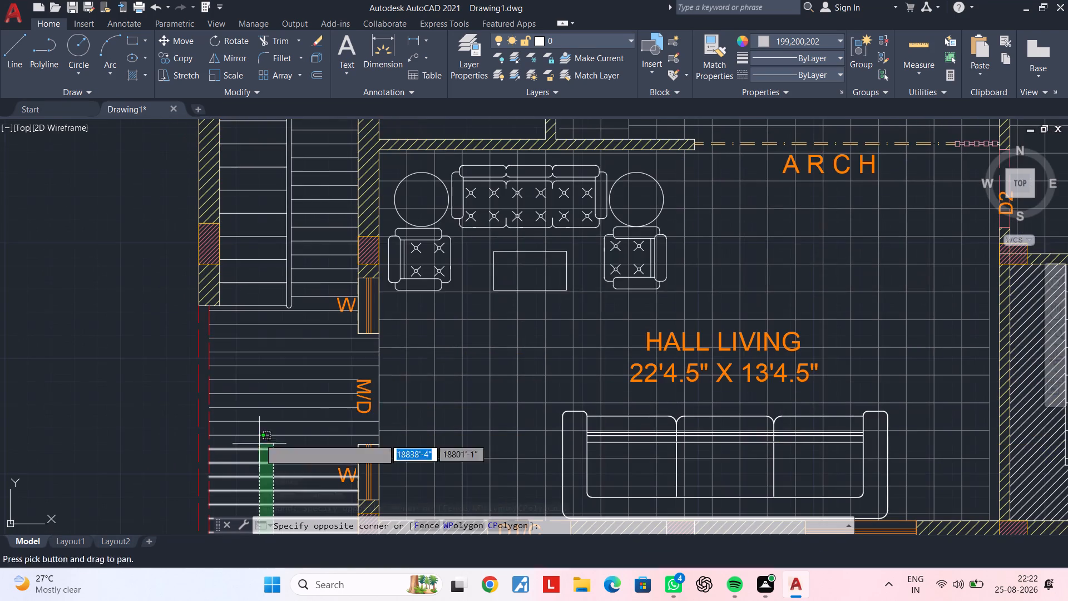
scroll(259, 341, "up", 2)
middle_click_drag(306, 316, 250, 343)
scroll(213, 299, "up", 2)
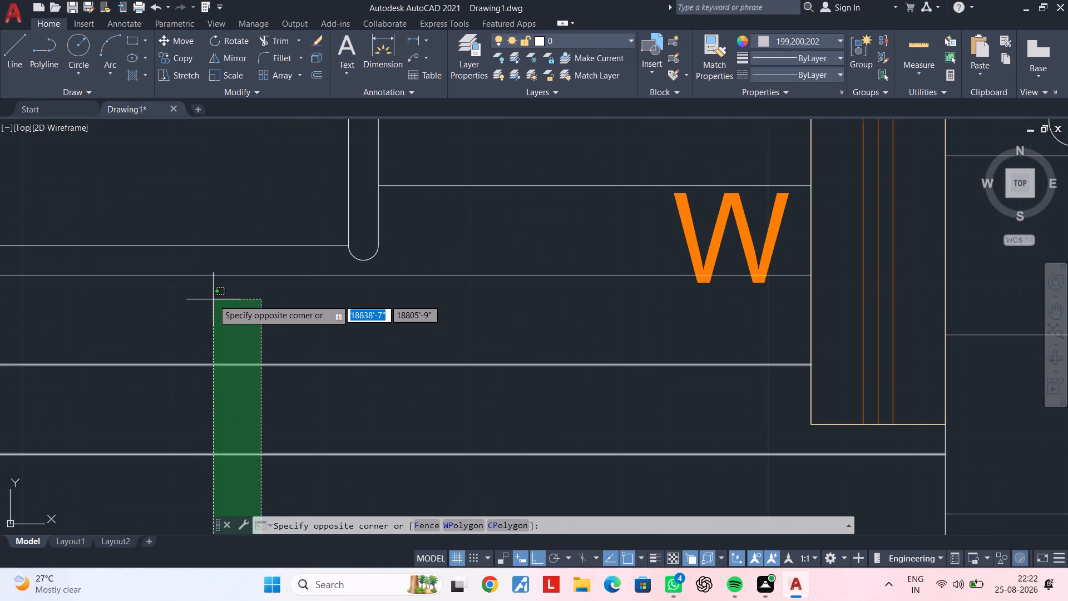
left_click(210, 267)
middle_click_drag(560, 301, 418, 486)
left_click(409, 406)
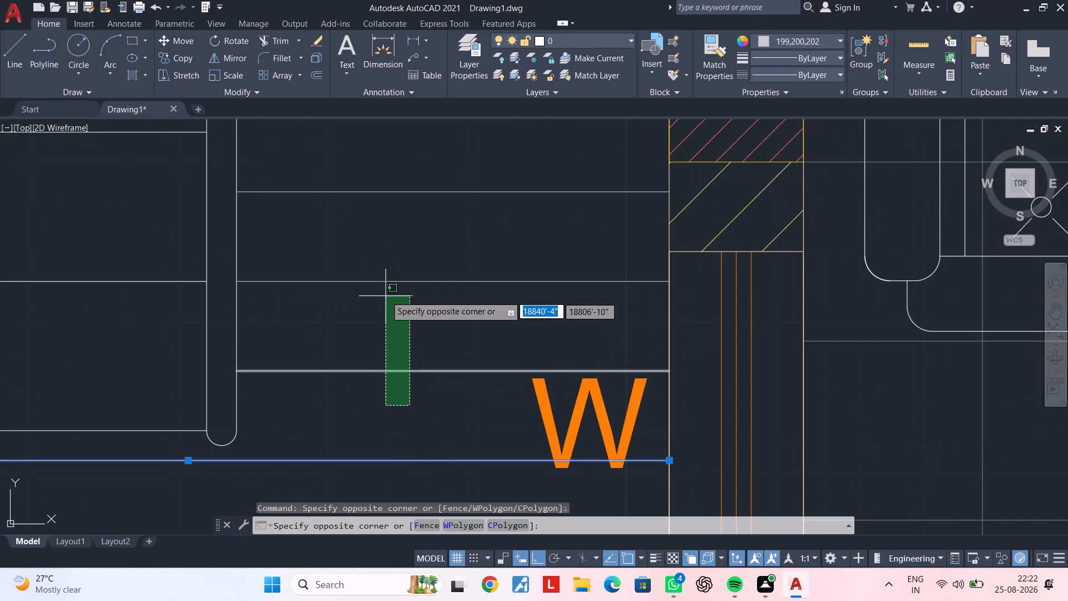
middle_click_drag(392, 296, 386, 504)
scroll(367, 377, "down", 2)
scroll(363, 306, "down", 2)
middle_click_drag(365, 306, 364, 521)
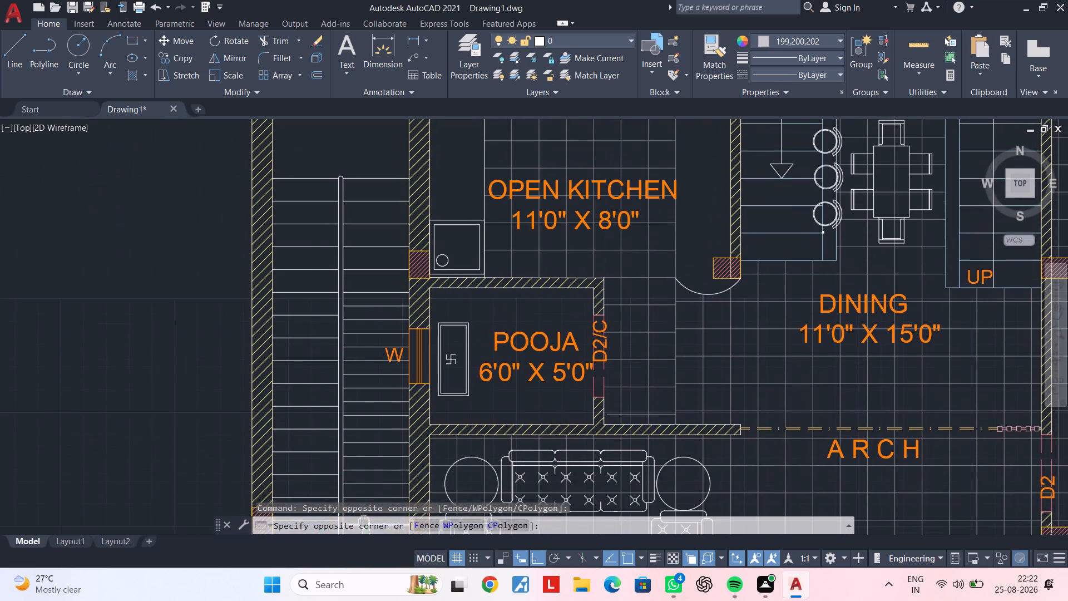
middle_click_drag(364, 521, 364, 523)
middle_click_drag(359, 354, 354, 422)
scroll(353, 380, "up", 2)
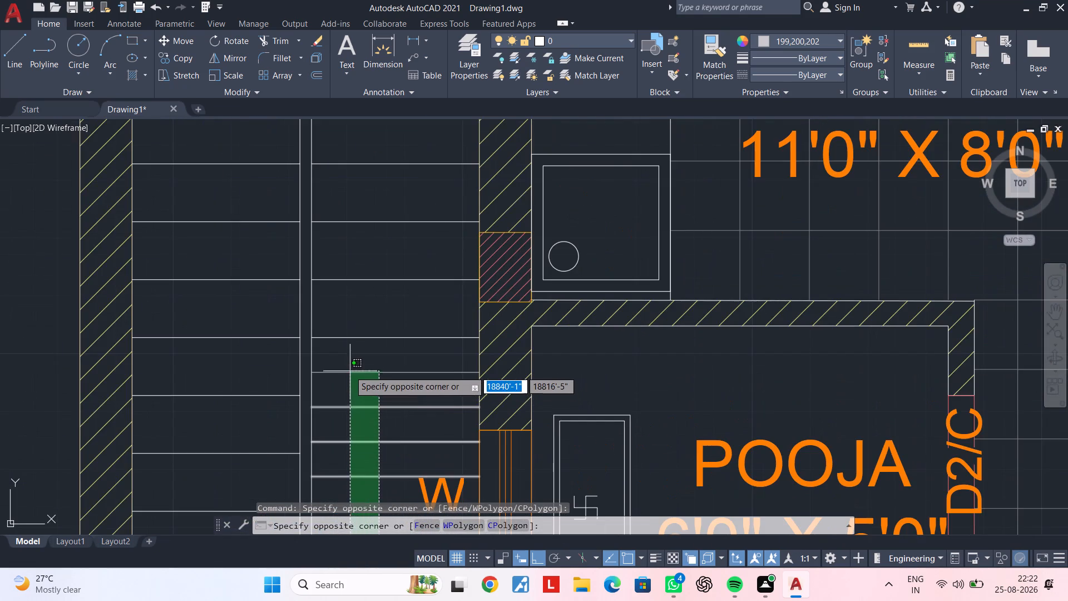
scroll(349, 371, "up", 1)
left_click(350, 349)
scroll(357, 373, "down", 3)
middle_click_drag(364, 375, 355, 330)
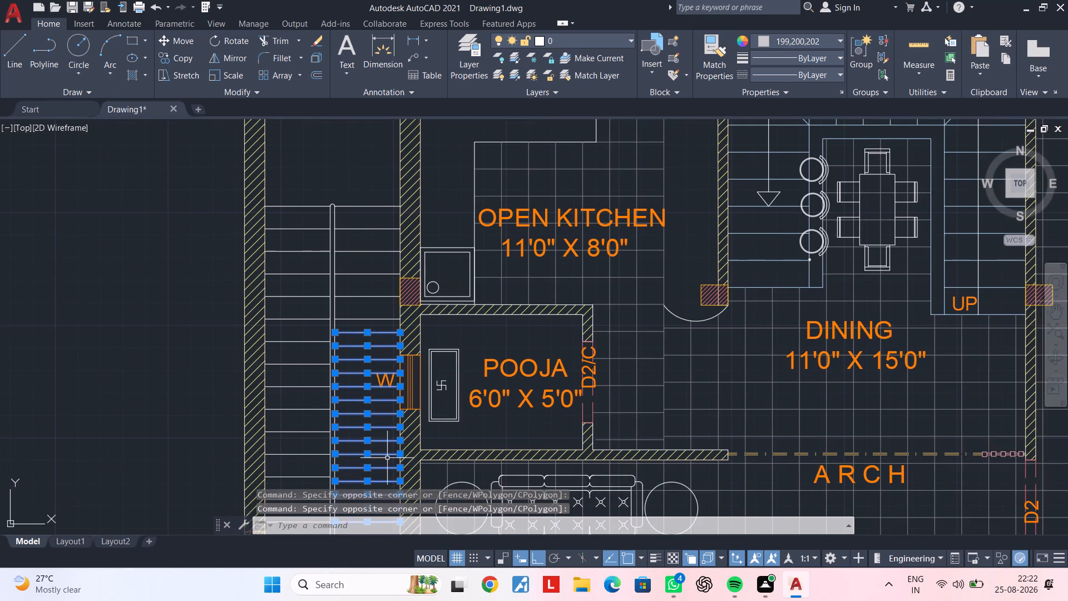
scroll(387, 458, "down", 1)
scroll(535, 384, "down", 2)
middle_click_drag(503, 380, 192, 228)
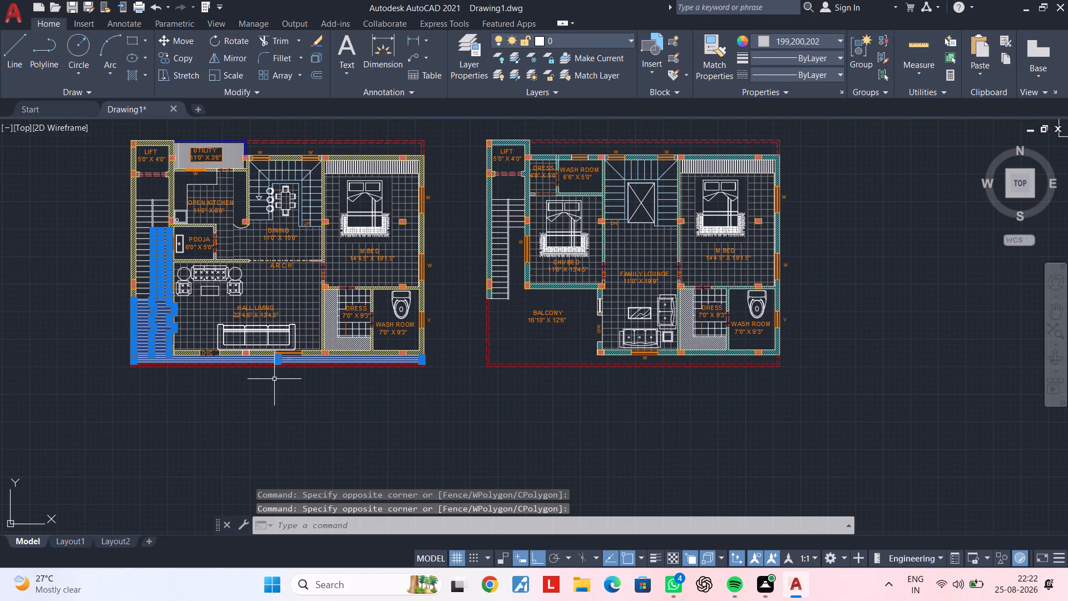
key("c")
type("O")
key("space")
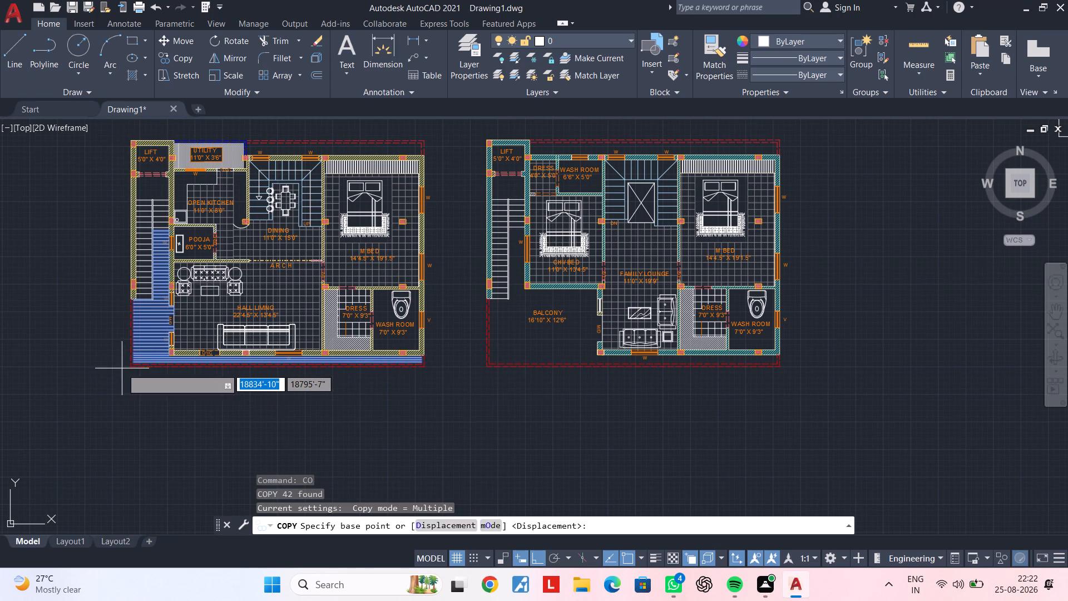
scroll(122, 368, "up", 5)
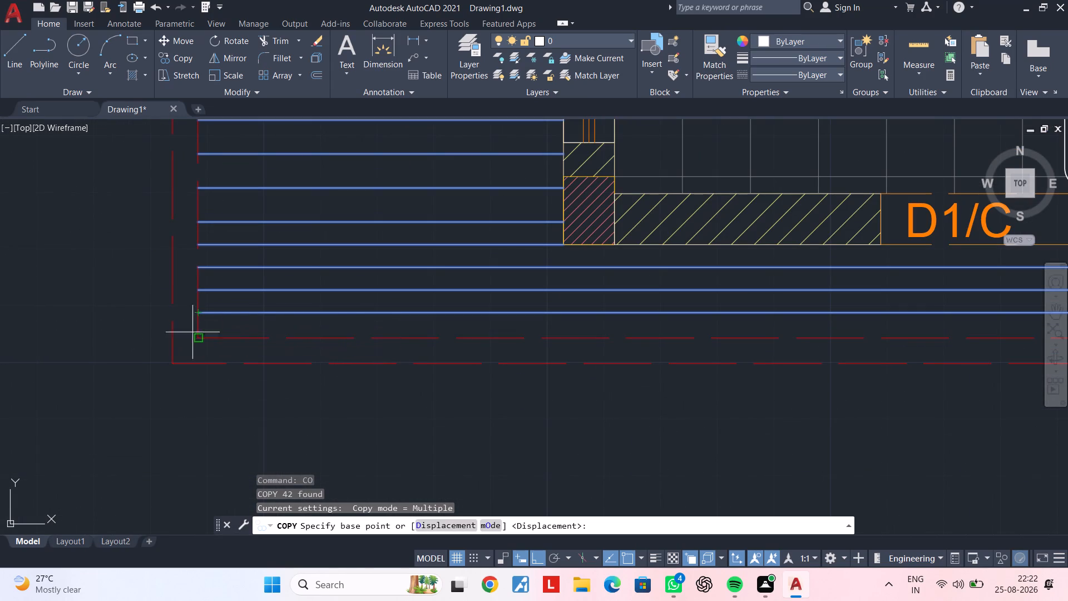
left_click(194, 340)
scroll(582, 341, "down", 2)
middle_click_drag(590, 346, 0, 367)
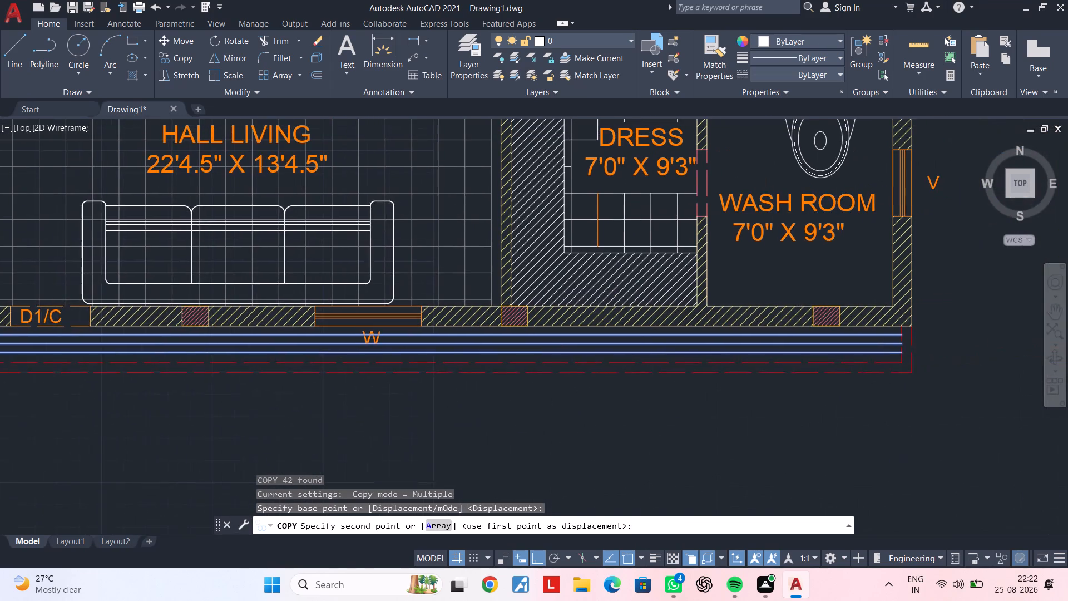
middle_click_drag(787, 364, 0, 375)
scroll(339, 385, "up", 2)
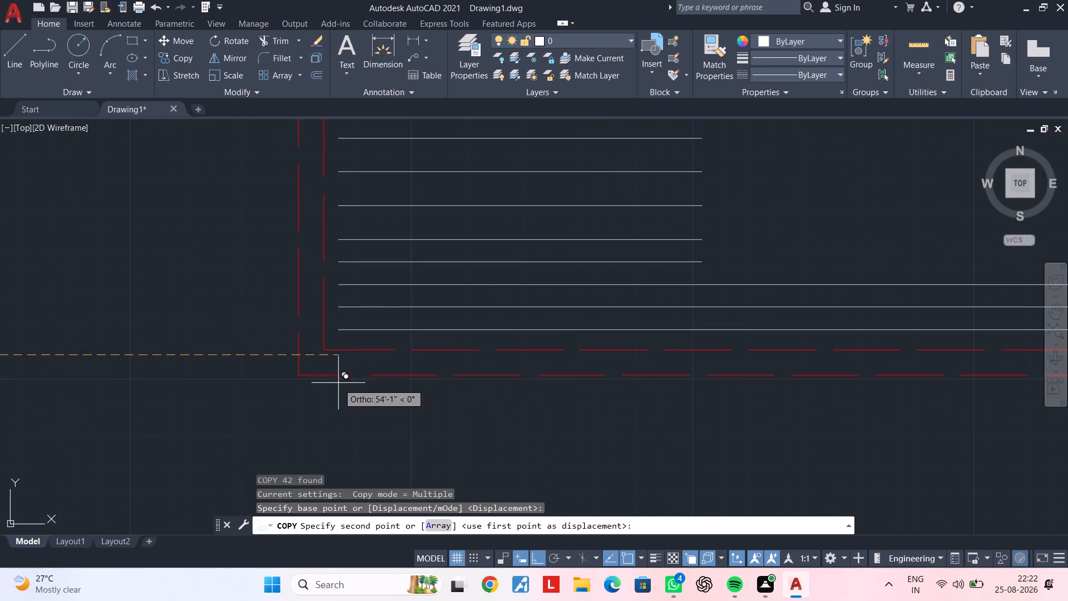
left_click(324, 351)
scroll(356, 368, "down", 1)
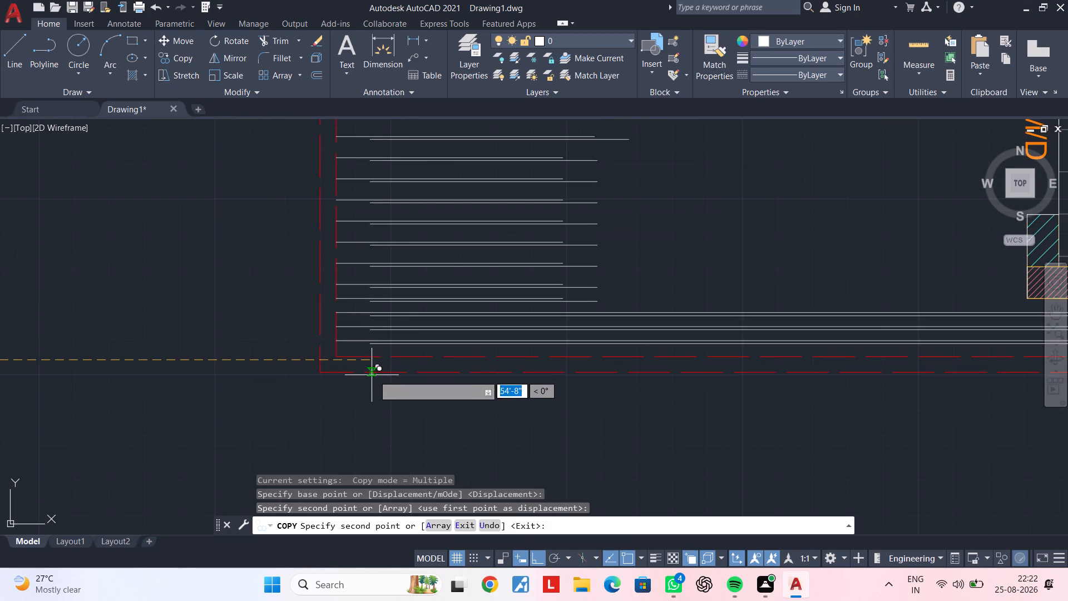
key("Escape")
key("Escape")
scroll(443, 379, "down", 2)
middle_click_drag(538, 389, 210, 389)
key("Escape")
key("Escape")
middle_click_drag(333, 398, 487, 401)
key("Escape")
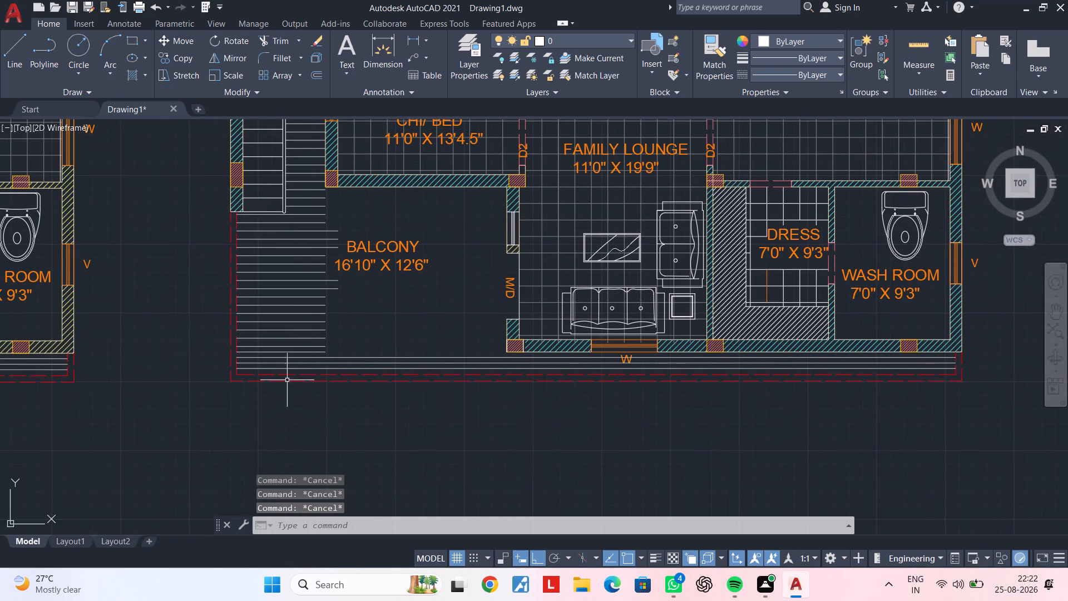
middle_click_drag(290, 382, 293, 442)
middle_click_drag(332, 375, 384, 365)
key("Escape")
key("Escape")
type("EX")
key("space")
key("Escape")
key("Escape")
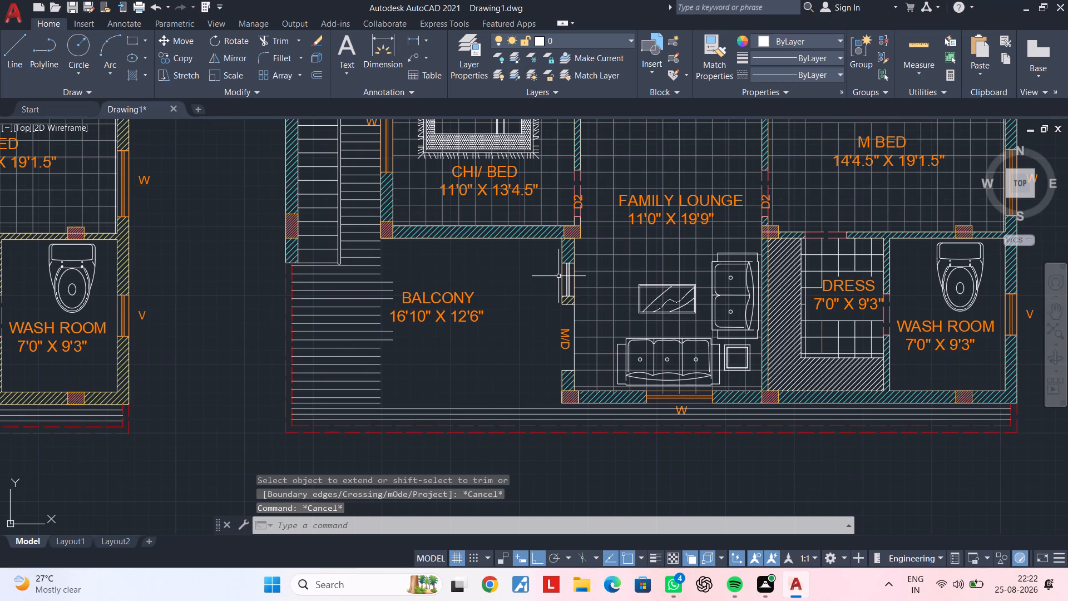
Extend the copied lines across the second floor balcony to the family lounge's west wall and the M/D opening.
scroll(558, 254, "up", 2)
left_click(563, 249)
middle_click_drag(496, 378, 462, 253)
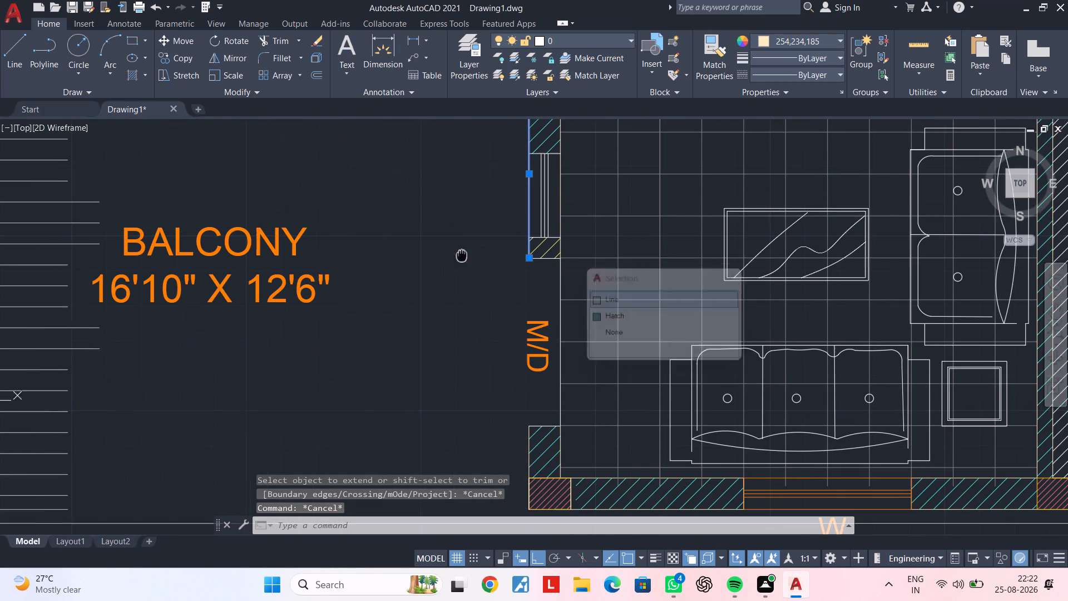
middle_click_drag(462, 253, 462, 249)
left_click(527, 447)
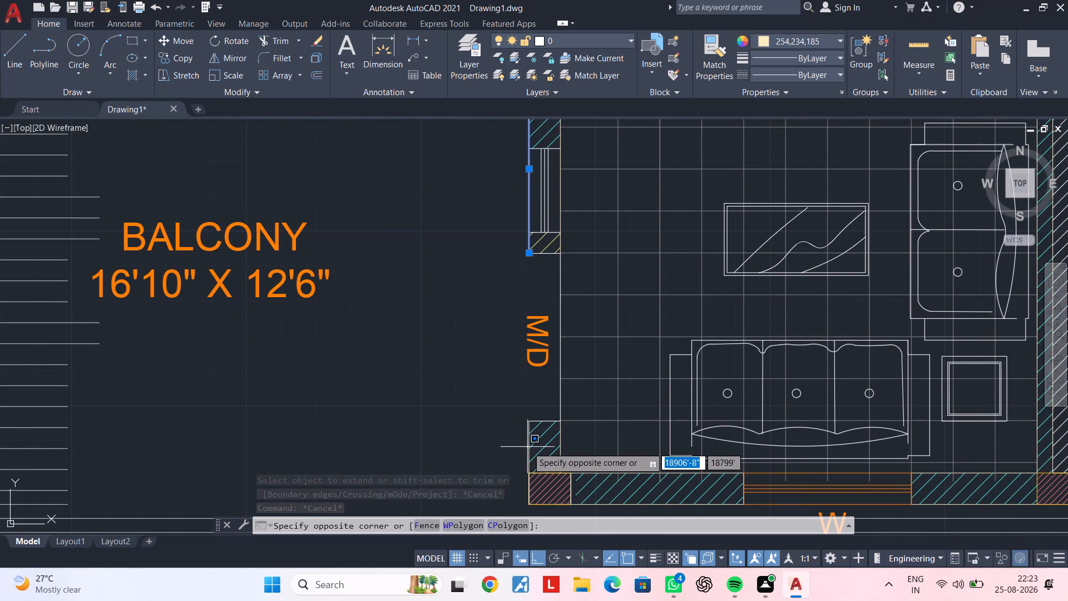
left_click(527, 417)
left_click(528, 427)
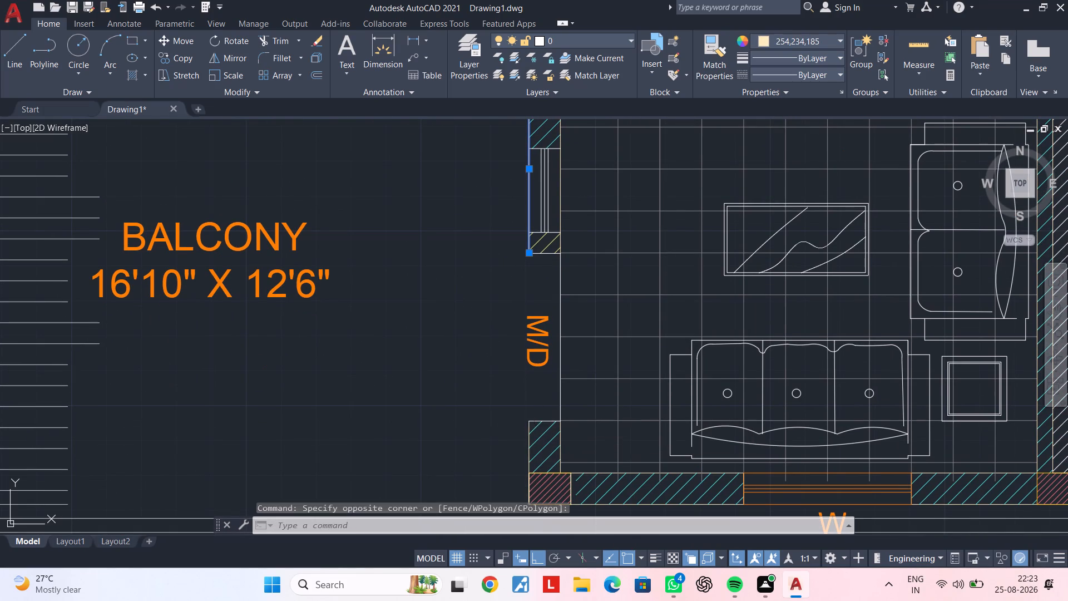
left_click(560, 382)
middle_click_drag(388, 393, 507, 368)
middle_click_drag(354, 390, 492, 381)
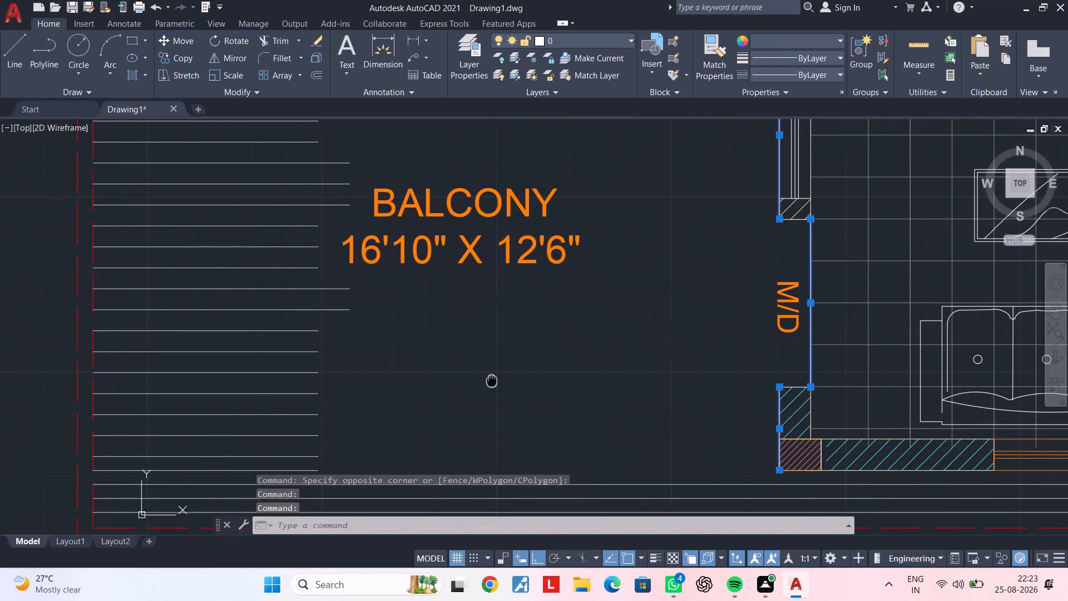
middle_click_drag(492, 381, 495, 381)
key("e")
key("x")
key("space")
middle_click_drag(425, 421, 506, 273)
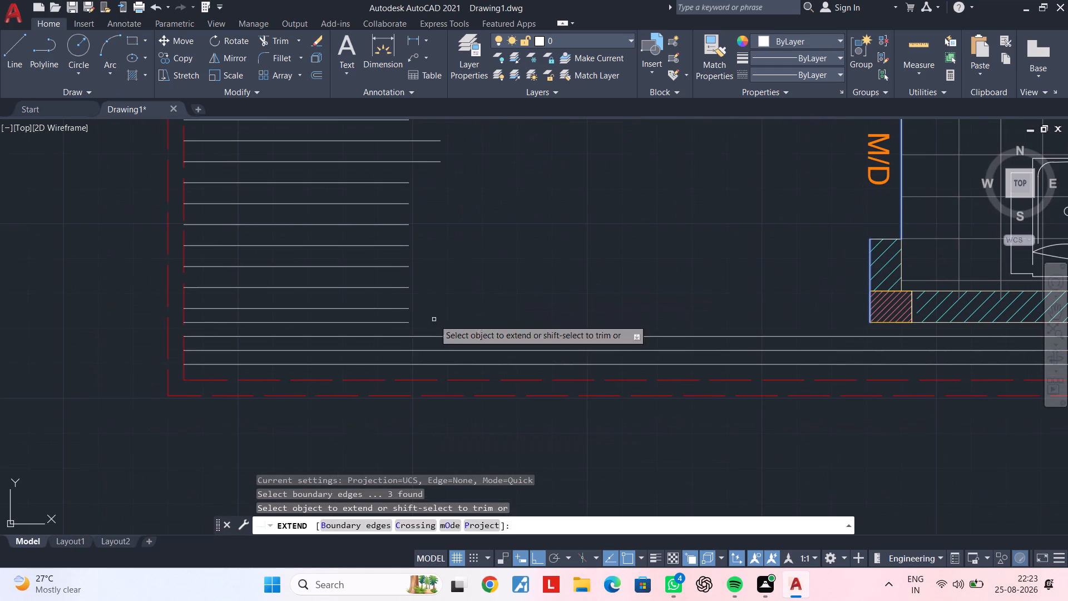
left_click(390, 329)
middle_click_drag(378, 195, 372, 287)
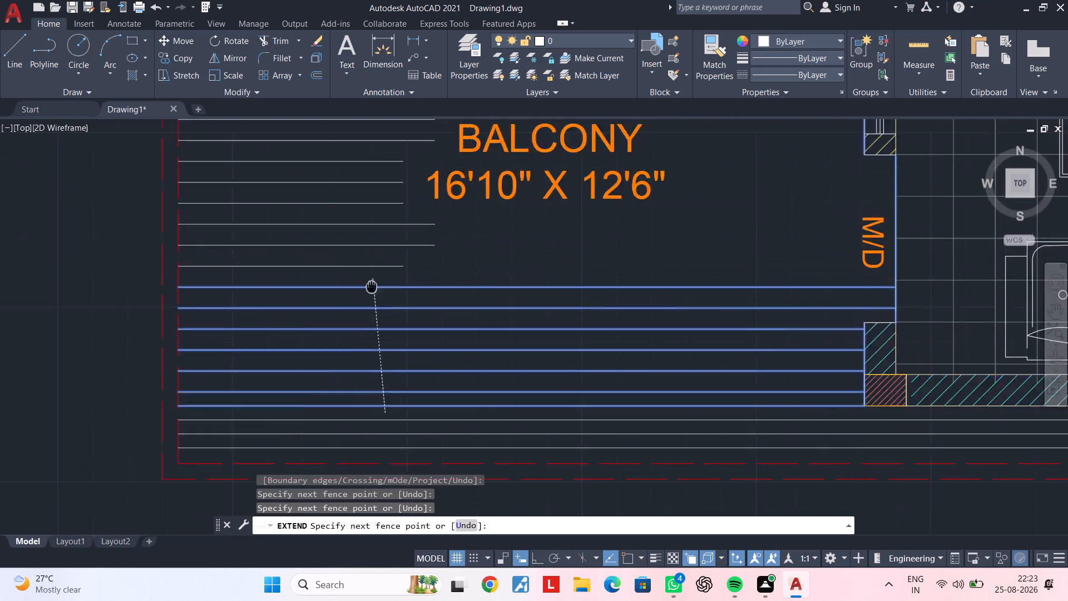
middle_click_drag(372, 287, 367, 381)
middle_click_drag(365, 233, 361, 366)
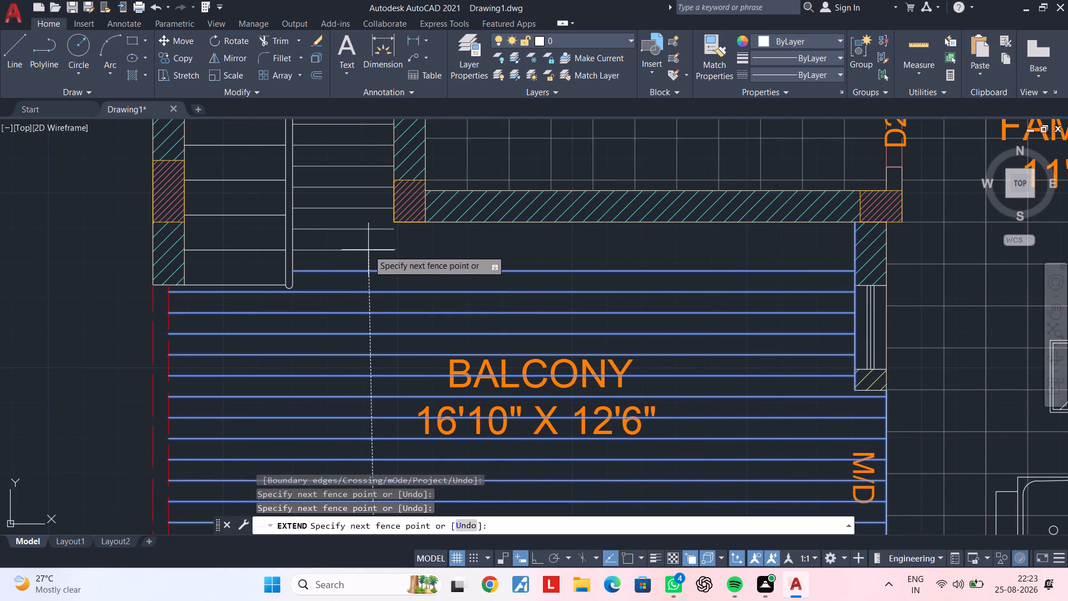
left_click(374, 221)
key("Escape")
key("Escape")
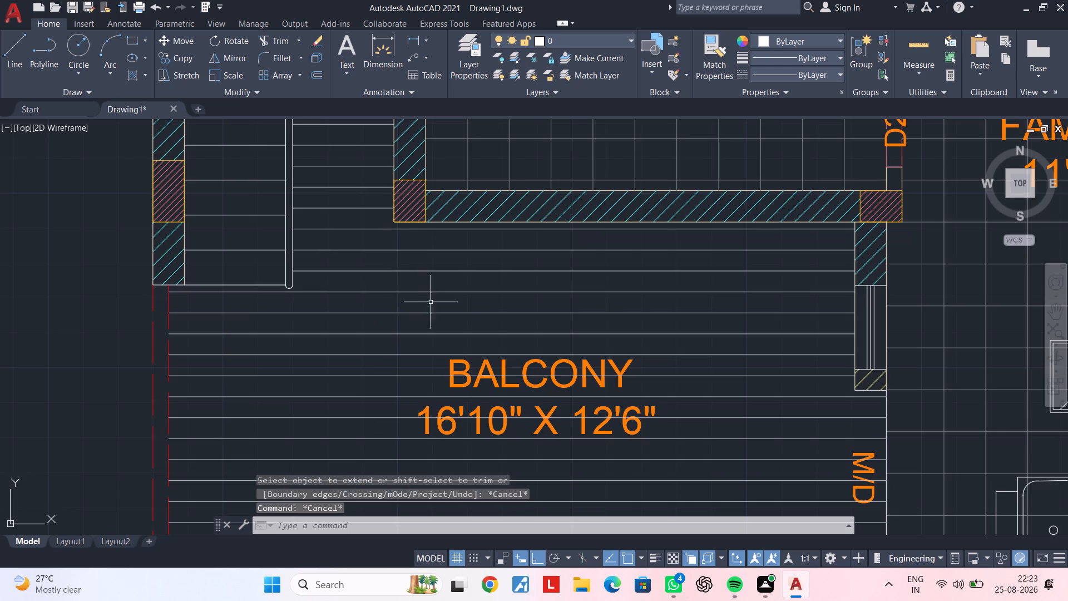
key("Escape")
Examine the second floor plan's line-filled balcony, stair passage and surrounding rooms.
scroll(473, 337, "down", 2)
middle_click_drag(476, 328, 441, 279)
key("Escape")
key("Escape")
middle_click_drag(535, 314, 451, 287)
key("Escape")
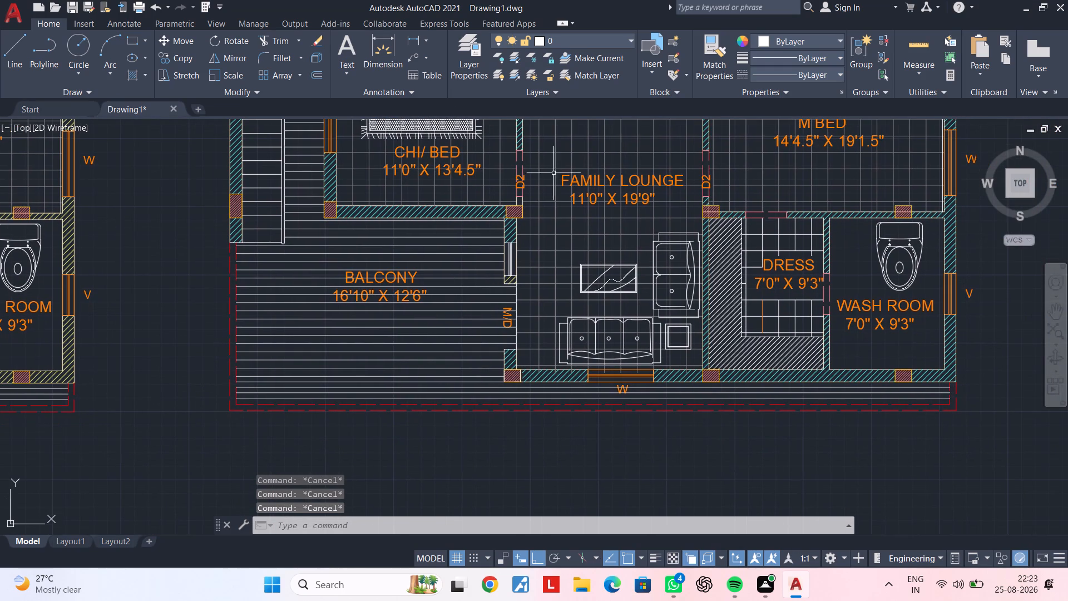
scroll(493, 332, "up", 2)
scroll(462, 328, "down", 1)
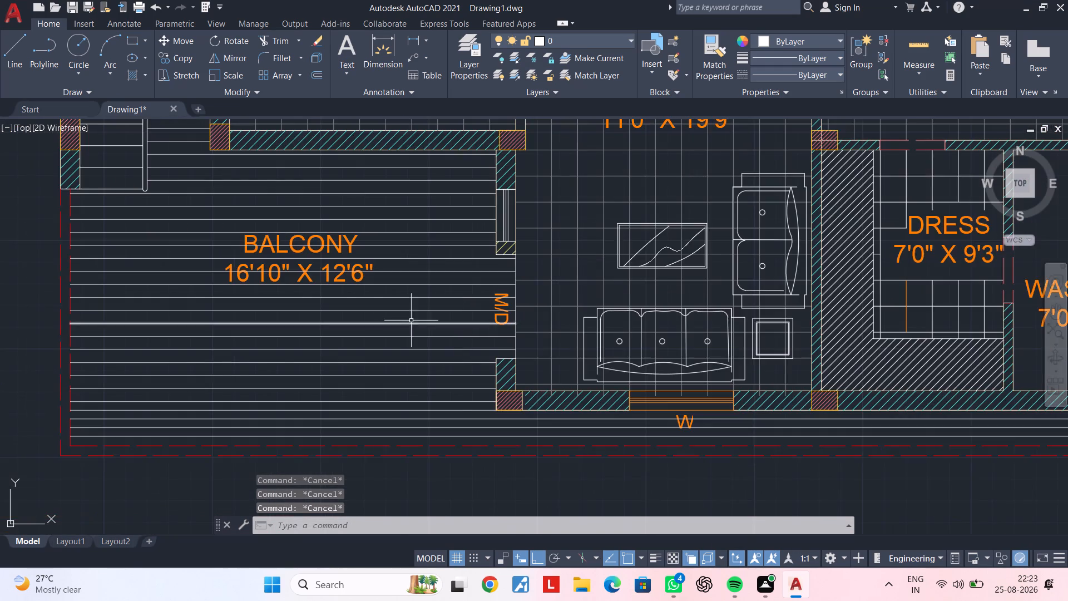
scroll(404, 318, "down", 2)
middle_click_drag(372, 319, 440, 319)
key("Escape")
key("Escape")
middle_click_drag(482, 322, 466, 375)
key("Escape")
key("Escape")
key("Escape")
key("Escape")
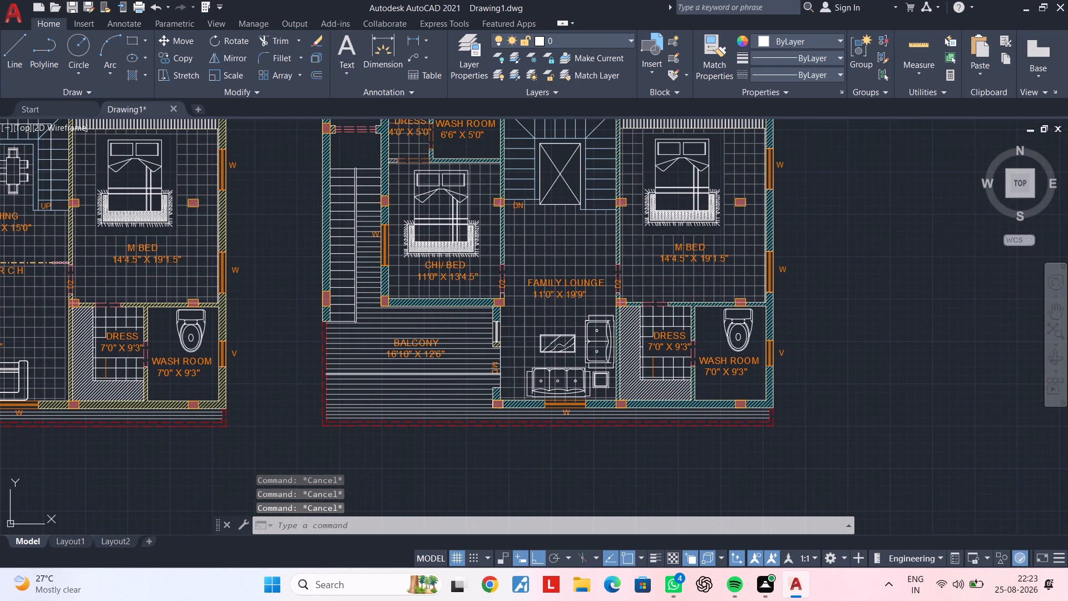
middle_click_drag(460, 373, 452, 422)
key("Escape")
key("Escape")
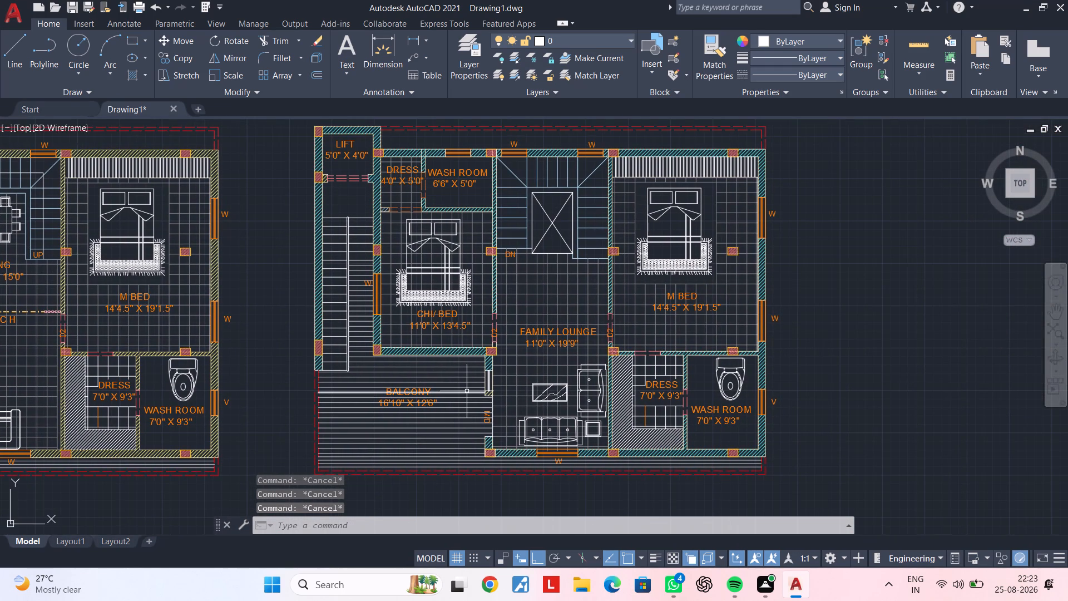
middle_click_drag(466, 391, 446, 459)
key("Escape")
key("Escape")
middle_click_drag(427, 425, 370, 407)
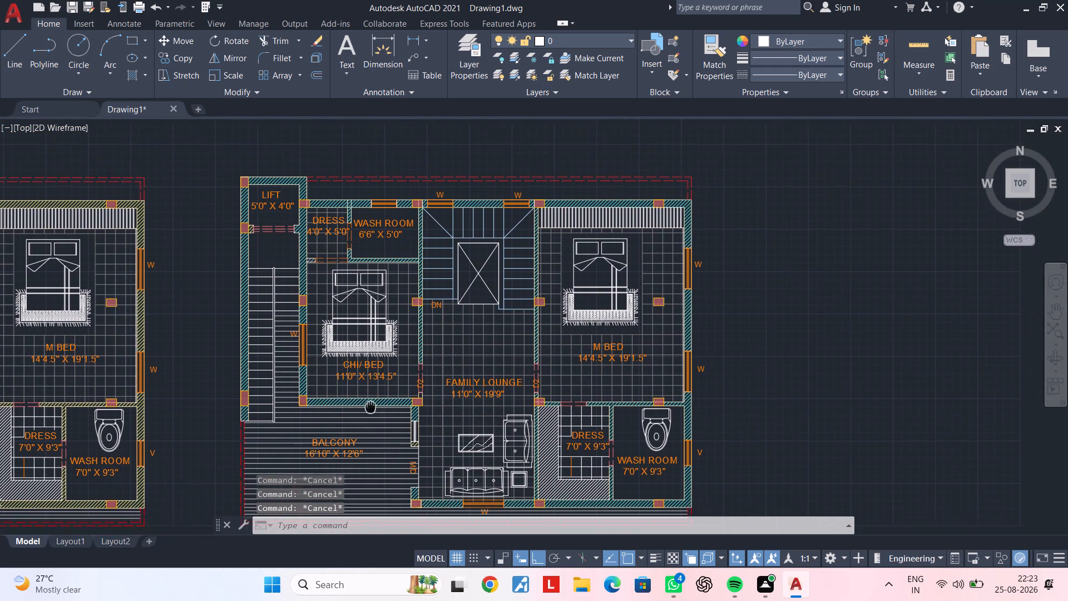
middle_click_drag(370, 407, 365, 402)
key("Escape")
key("Escape")
middle_click_drag(289, 391, 365, 373)
key("Escape")
key("Escape")
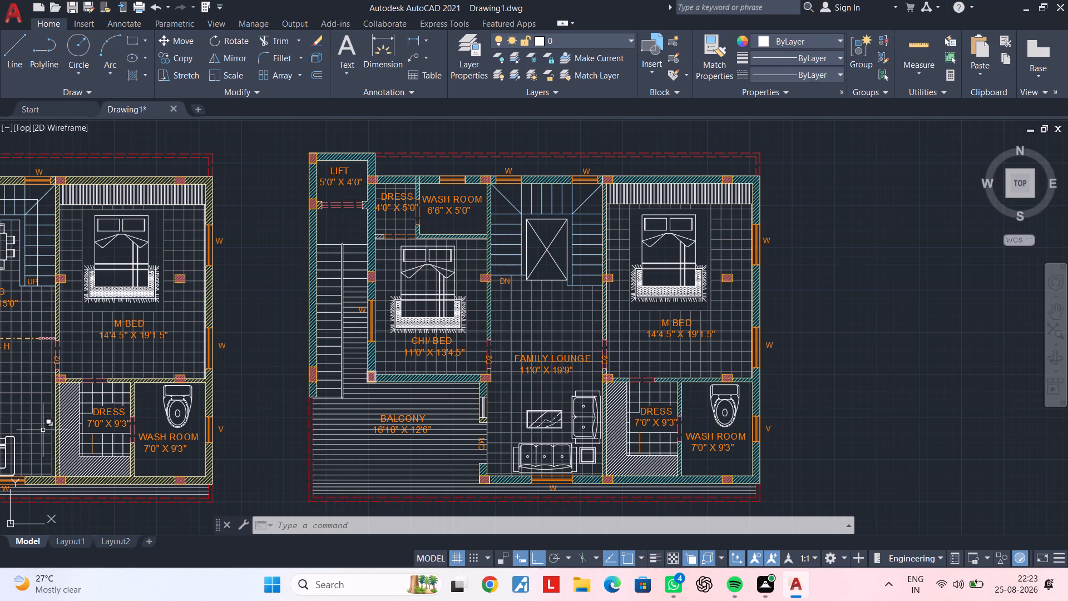
Inspect the original plan's M Bed floor grid and the wall separating it from the Dress and Wash Room.
scroll(139, 387, "up", 2)
middle_click_drag(165, 383, 385, 363)
scroll(366, 352, "up", 3)
middle_click_drag(334, 352, 571, 361)
key("Escape")
key("Escape")
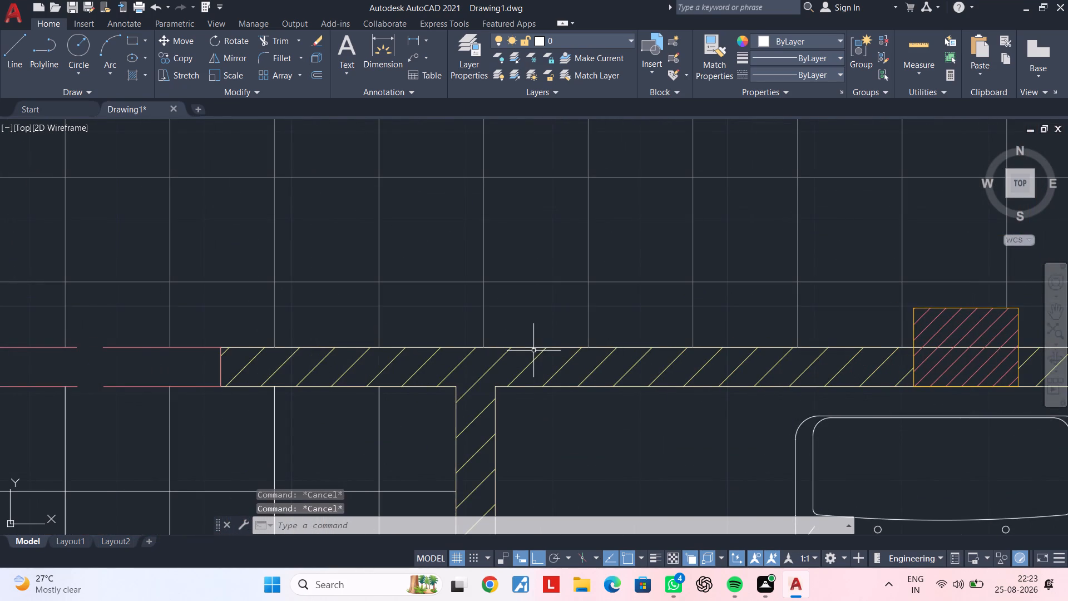
scroll(541, 355, "down", 1)
middle_click_drag(550, 362, 567, 477)
scroll(532, 433, "down", 1)
middle_click_drag(536, 428, 550, 413)
key("Escape")
key("Escape")
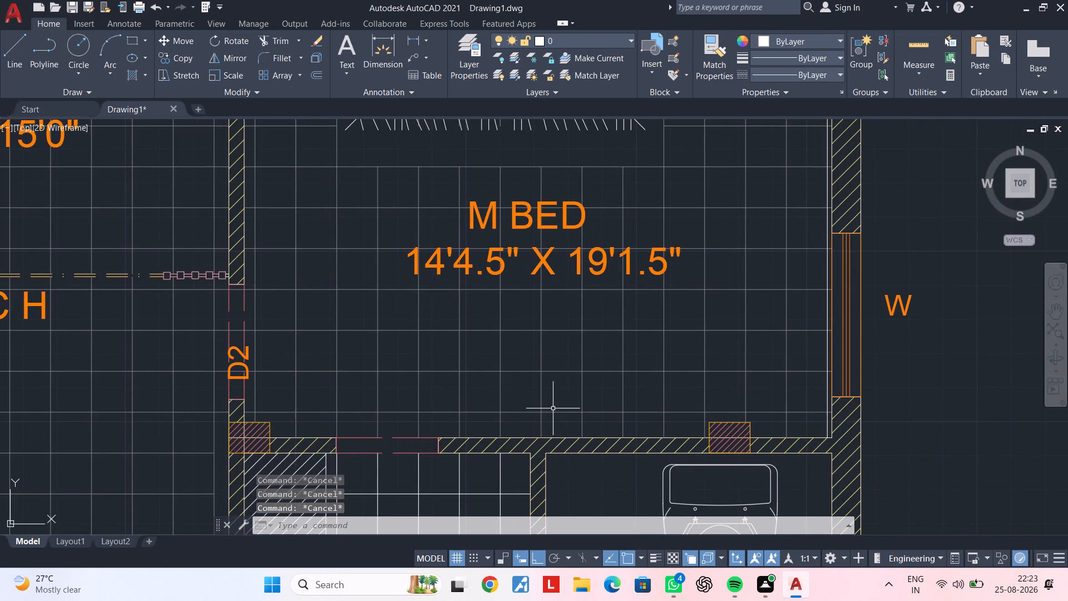
key("Escape")
key("Escape")
key("Escape")
middle_click_drag(651, 408, 641, 306)
key("Escape")
key("Escape")
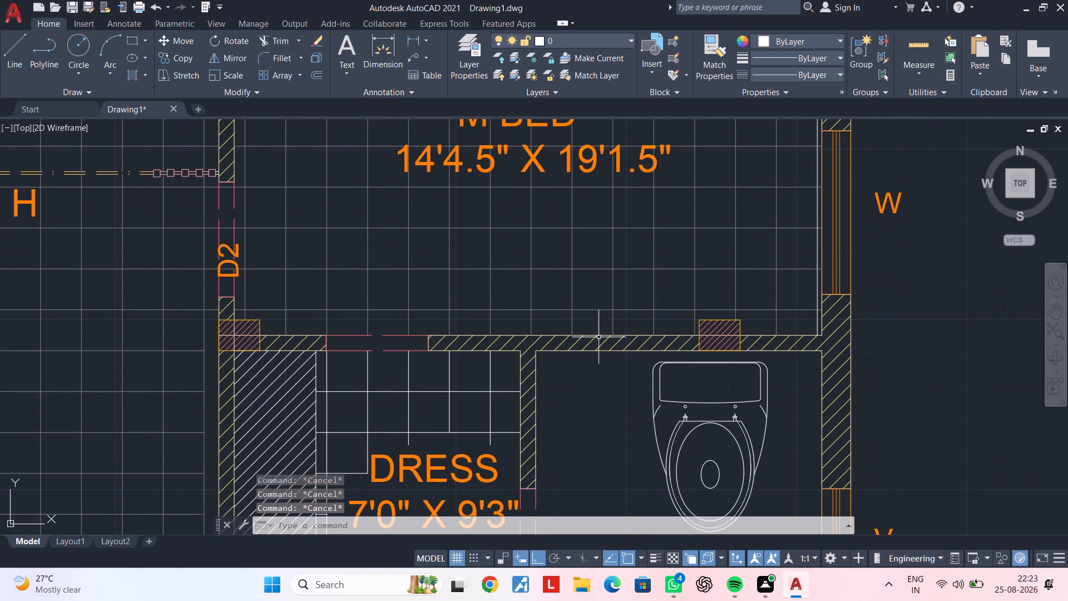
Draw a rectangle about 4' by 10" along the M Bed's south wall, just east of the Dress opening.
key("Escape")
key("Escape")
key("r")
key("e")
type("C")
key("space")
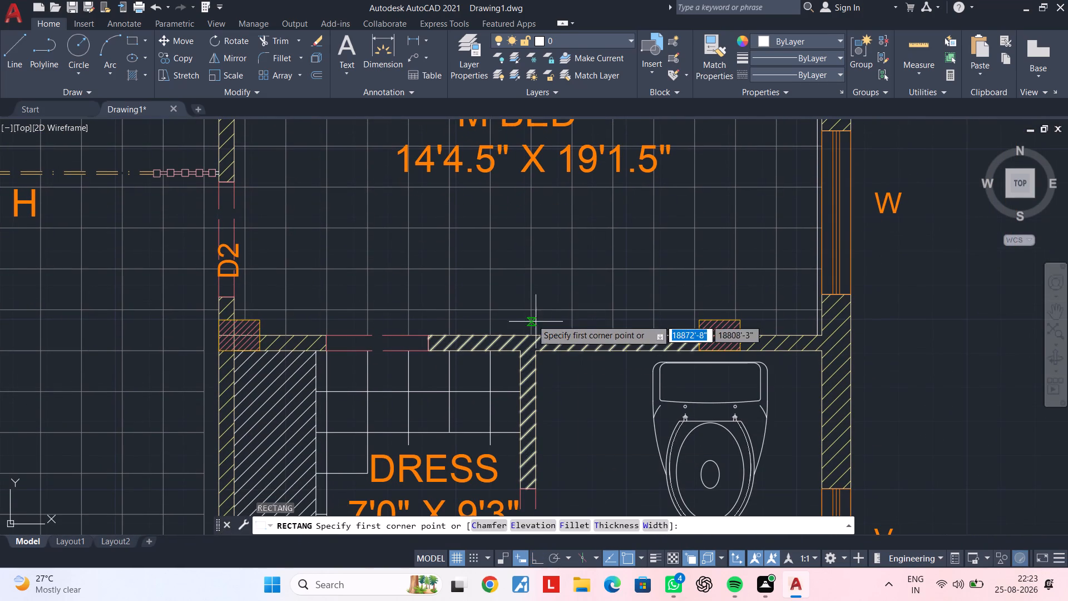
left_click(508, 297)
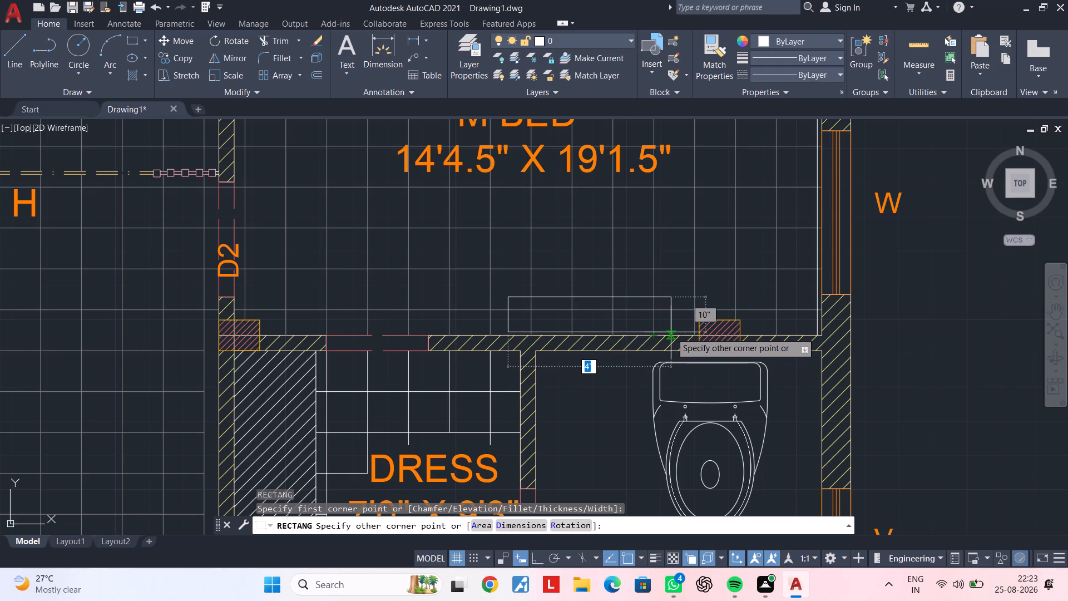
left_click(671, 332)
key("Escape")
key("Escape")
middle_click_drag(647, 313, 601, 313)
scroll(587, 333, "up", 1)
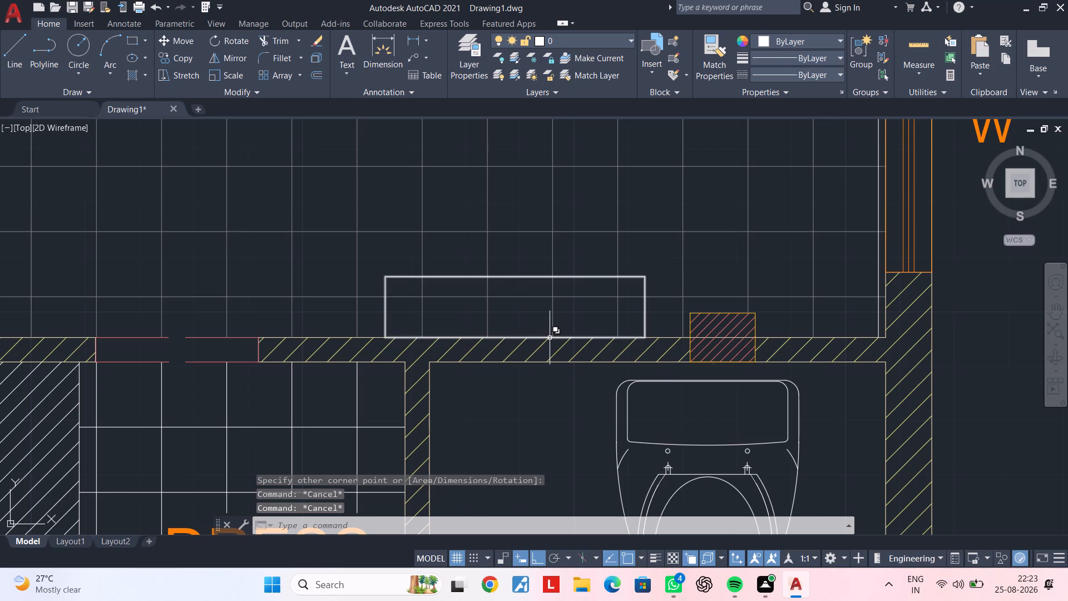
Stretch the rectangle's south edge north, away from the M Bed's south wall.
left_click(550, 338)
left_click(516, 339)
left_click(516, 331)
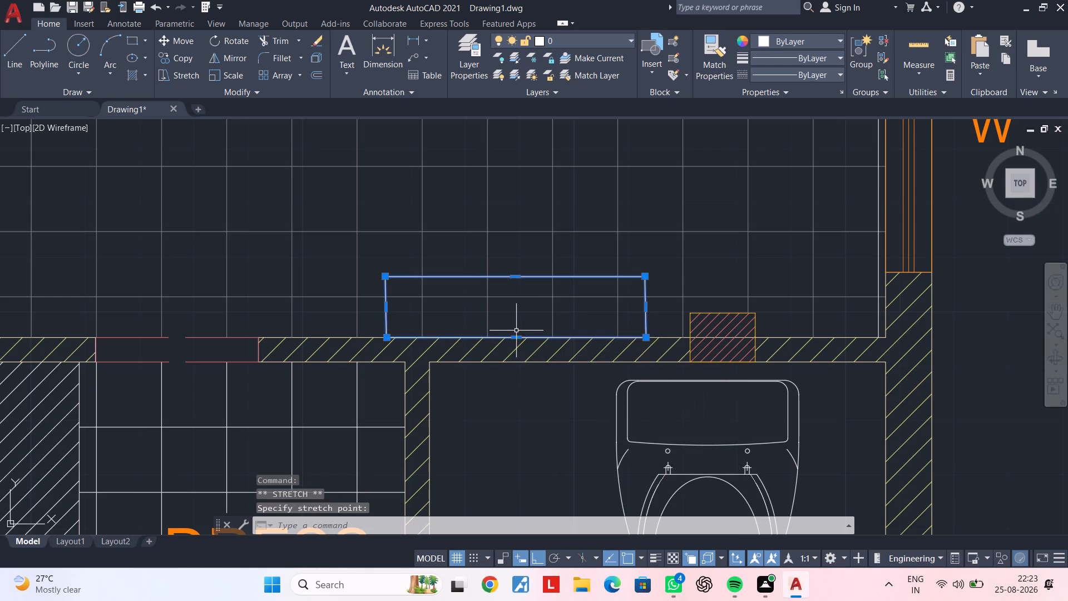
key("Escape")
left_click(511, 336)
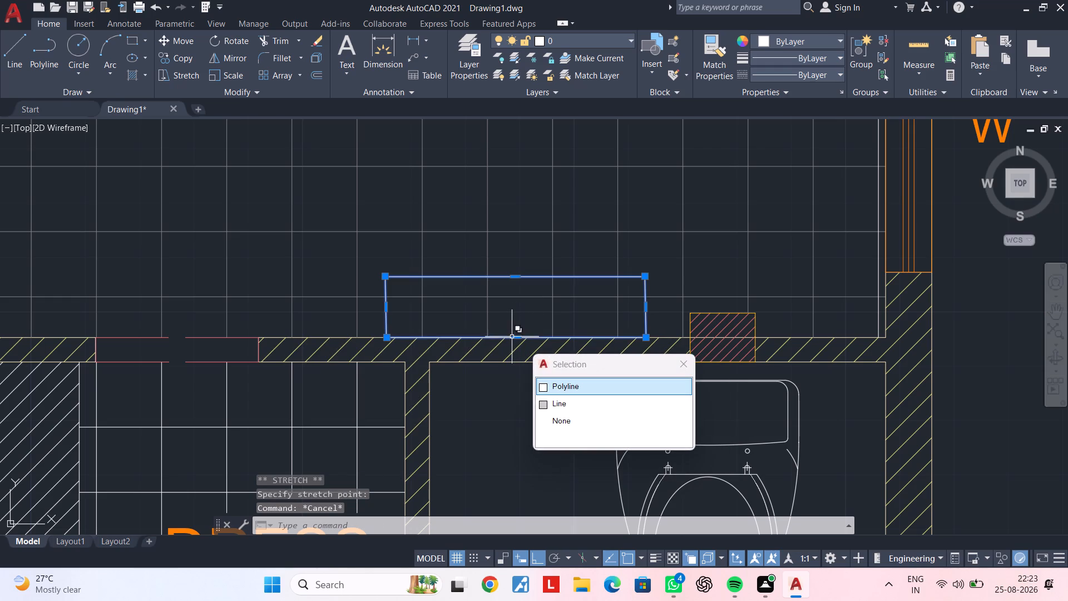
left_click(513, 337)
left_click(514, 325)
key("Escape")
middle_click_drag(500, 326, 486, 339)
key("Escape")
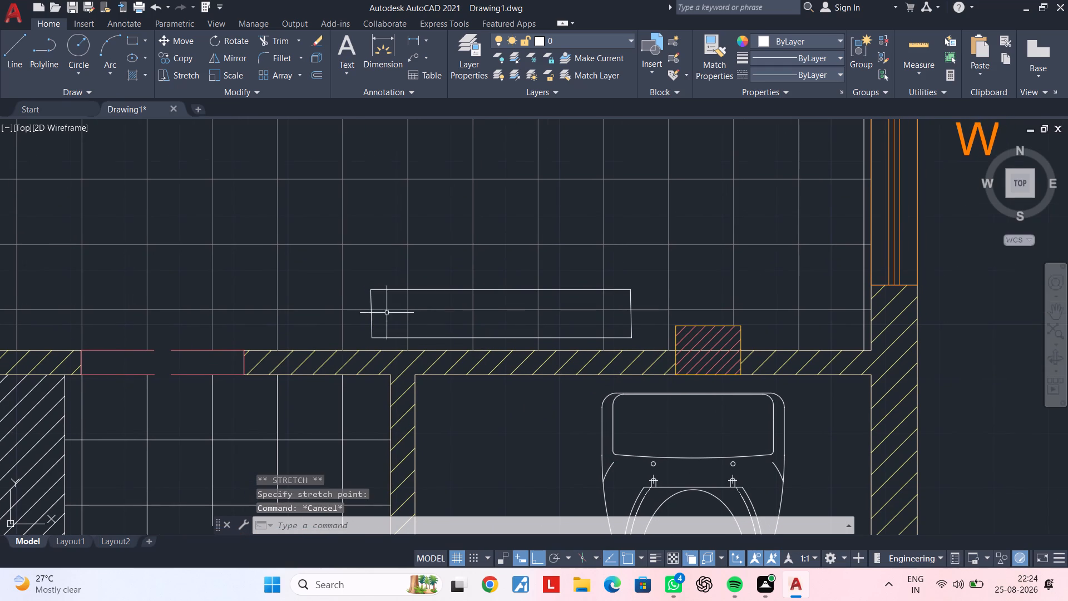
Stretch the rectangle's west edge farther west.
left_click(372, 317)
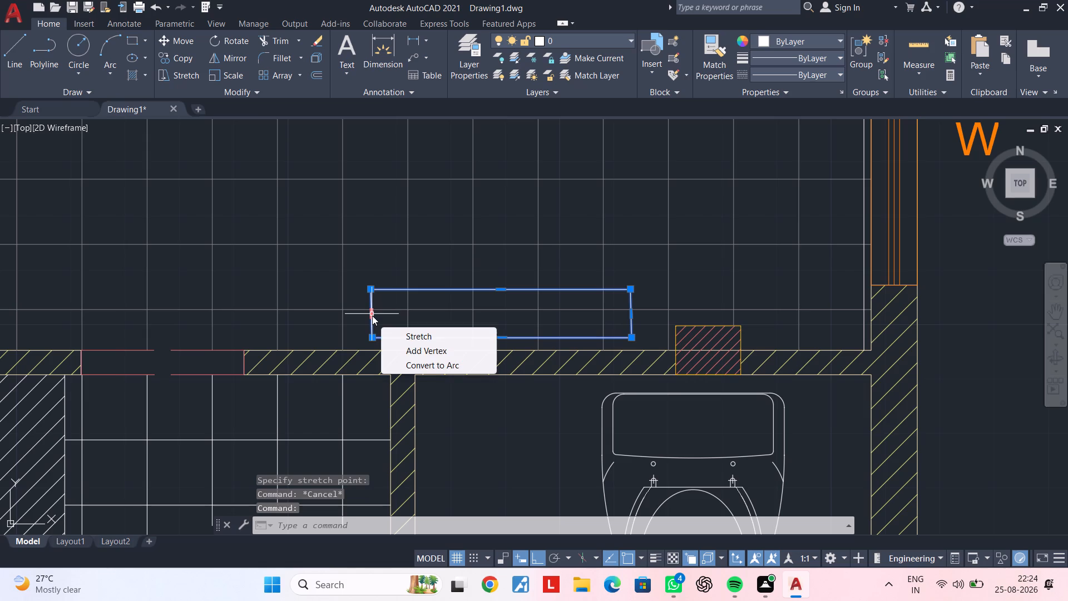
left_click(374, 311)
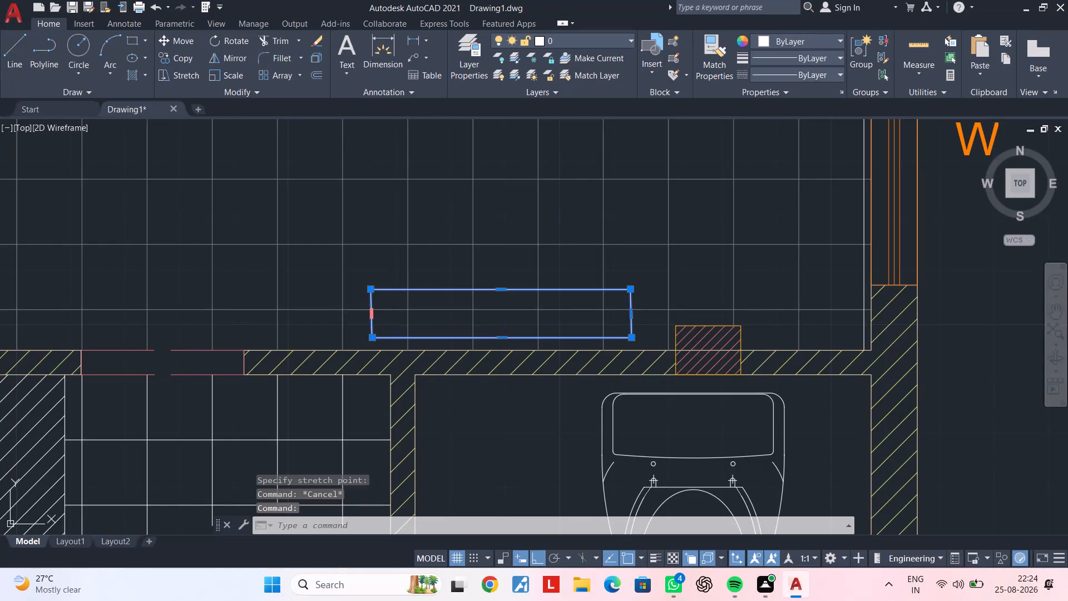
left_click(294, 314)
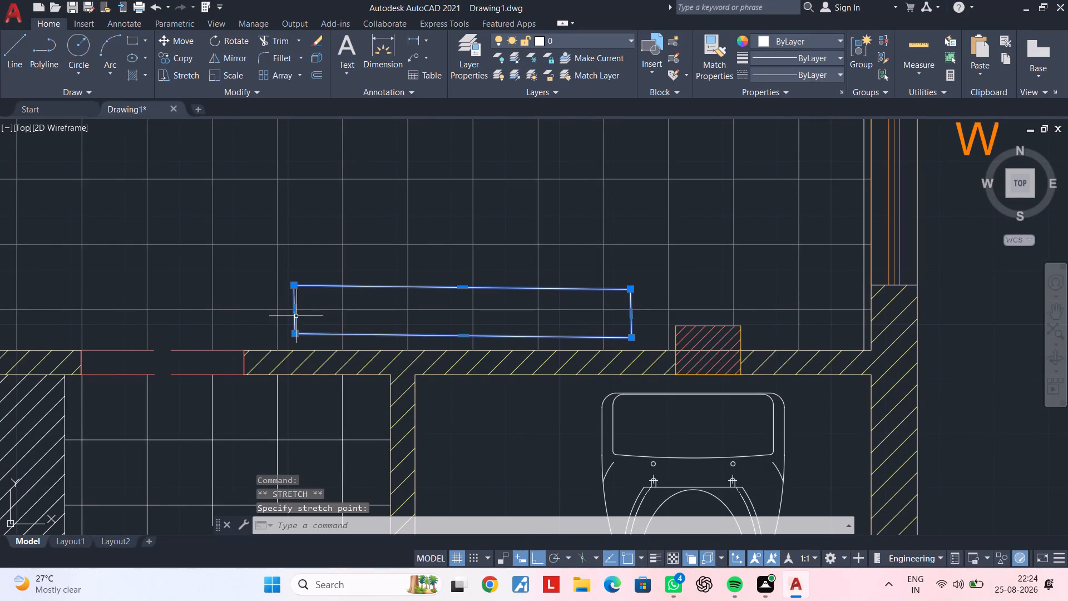
Turn off dynamic input.
left_click(529, 557)
key("Escape")
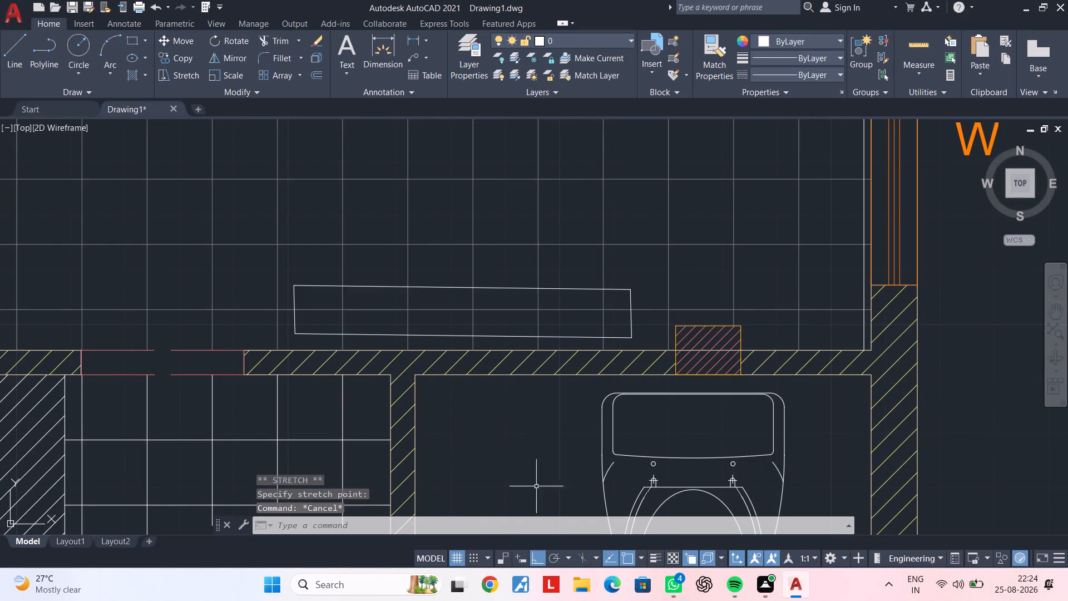
key("Escape")
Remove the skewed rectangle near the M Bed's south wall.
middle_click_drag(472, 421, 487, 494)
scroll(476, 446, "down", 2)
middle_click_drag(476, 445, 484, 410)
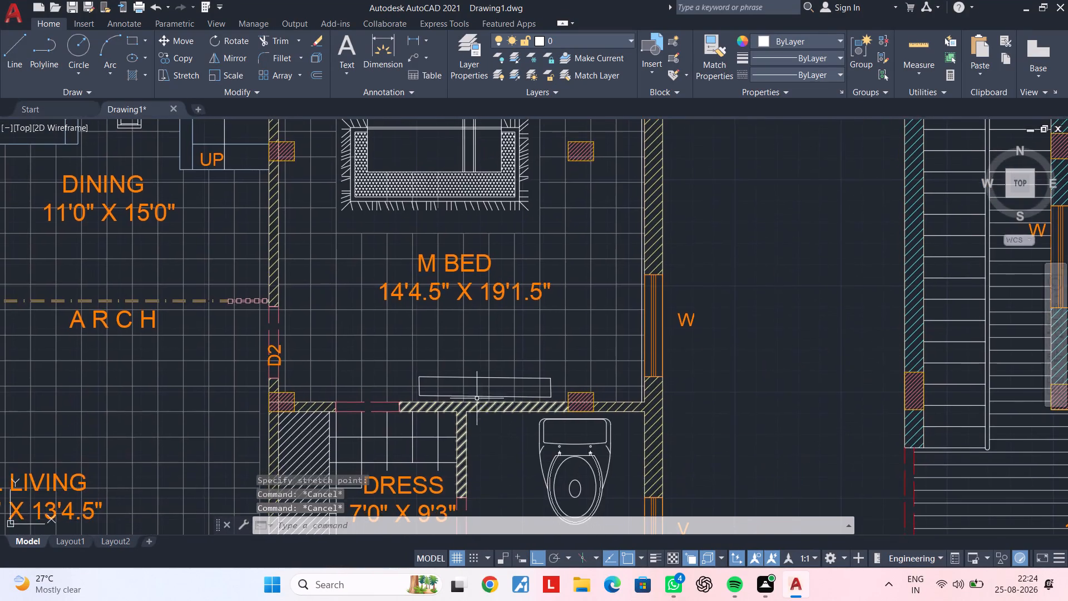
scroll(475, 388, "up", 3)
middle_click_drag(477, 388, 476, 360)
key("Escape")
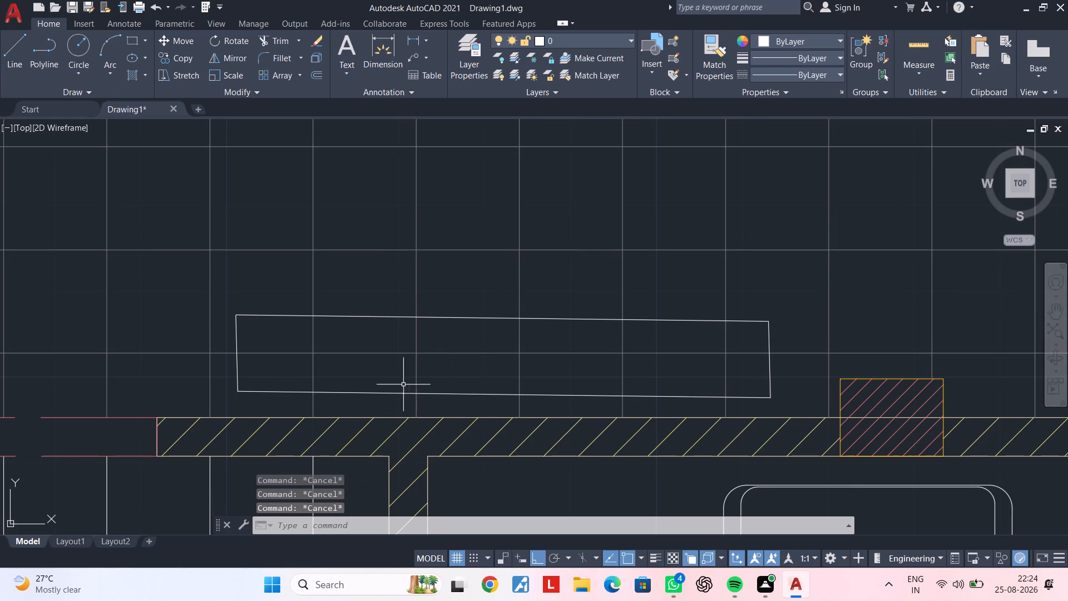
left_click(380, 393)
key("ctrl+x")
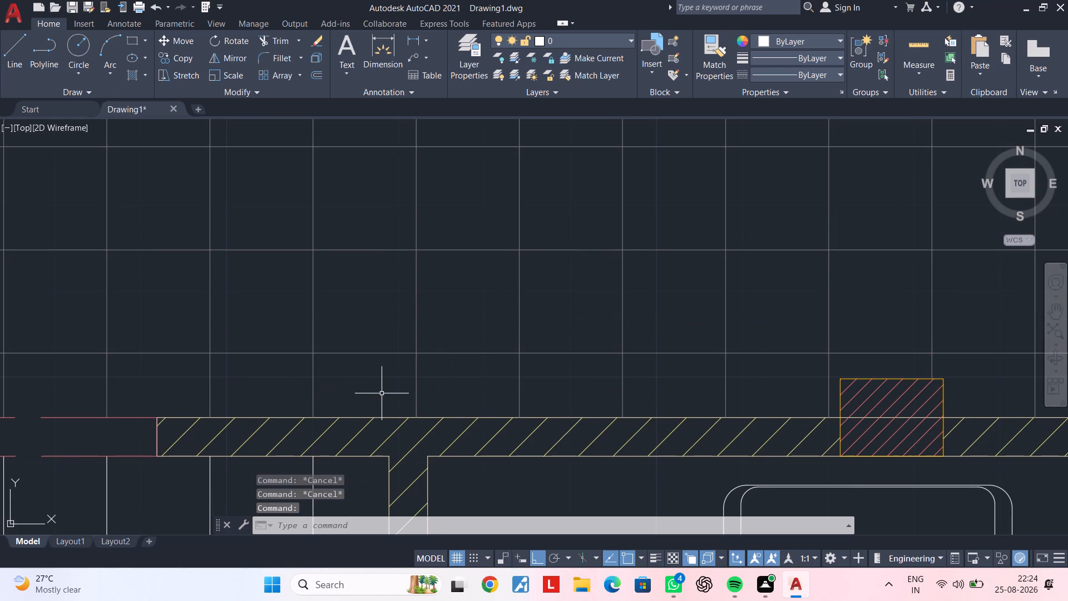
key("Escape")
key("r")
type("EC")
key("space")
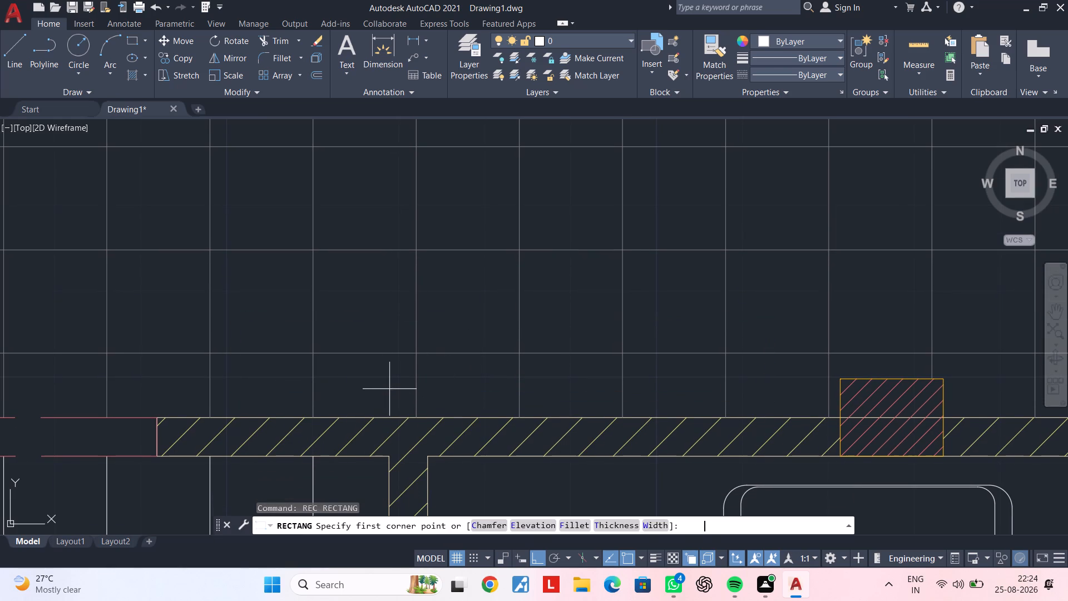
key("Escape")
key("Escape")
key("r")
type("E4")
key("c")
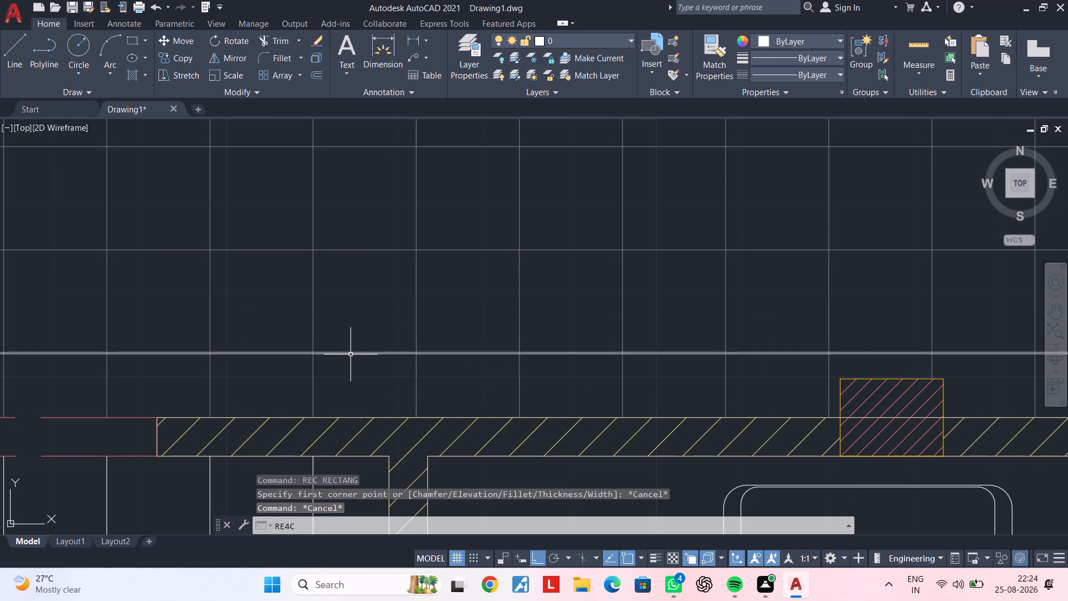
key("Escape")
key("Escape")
Draw a long, shallow base rectangle just north of the M Bed's south wall, between the Dress opening and the column.
key("r")
key("e")
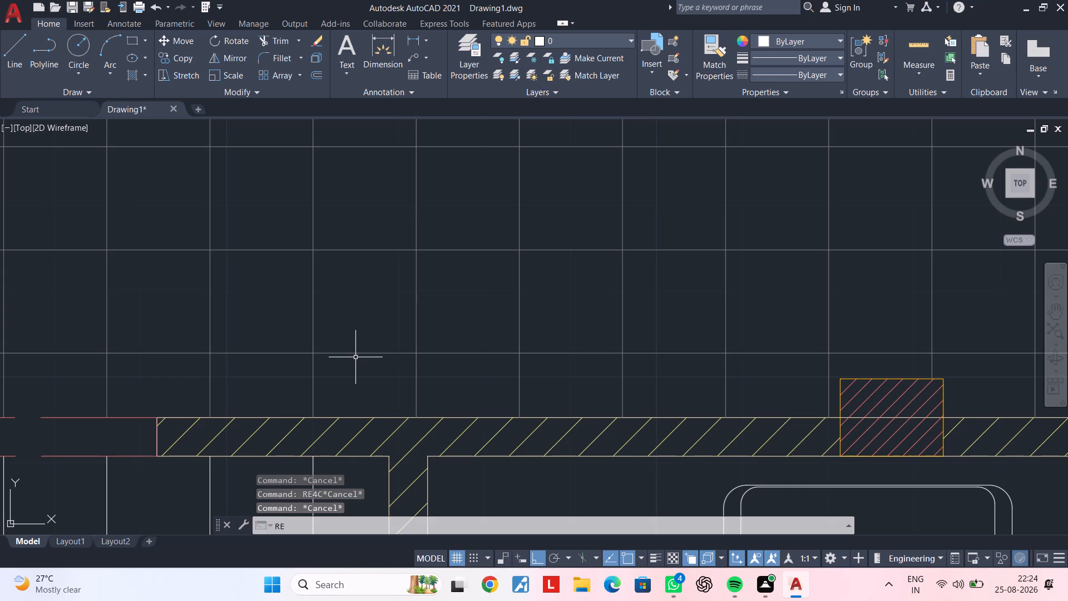
key("c")
key("space")
left_click(303, 339)
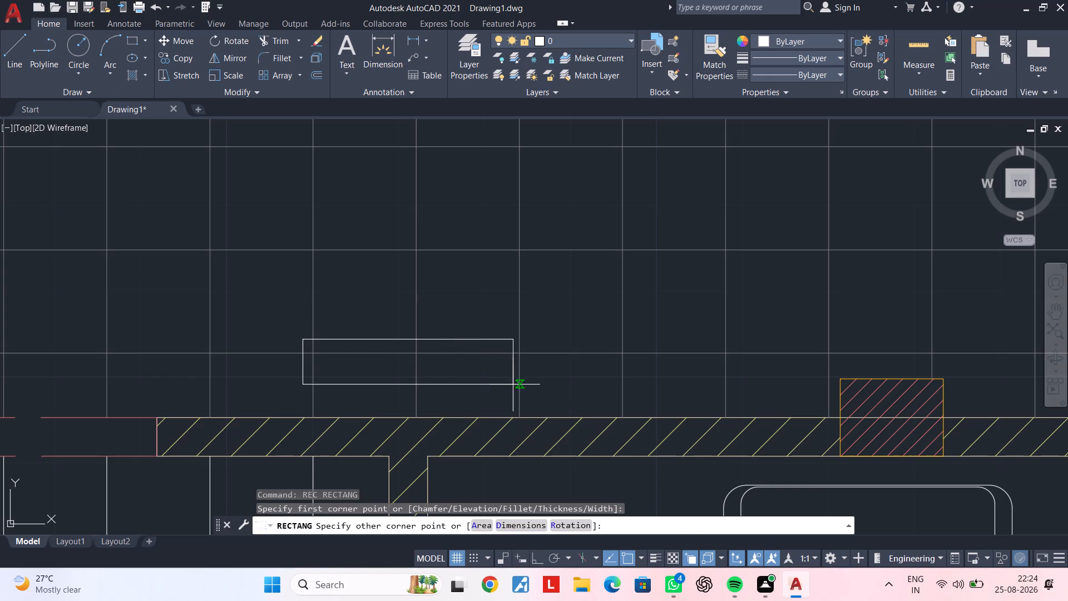
left_click(765, 406)
key("Escape")
key("Escape")
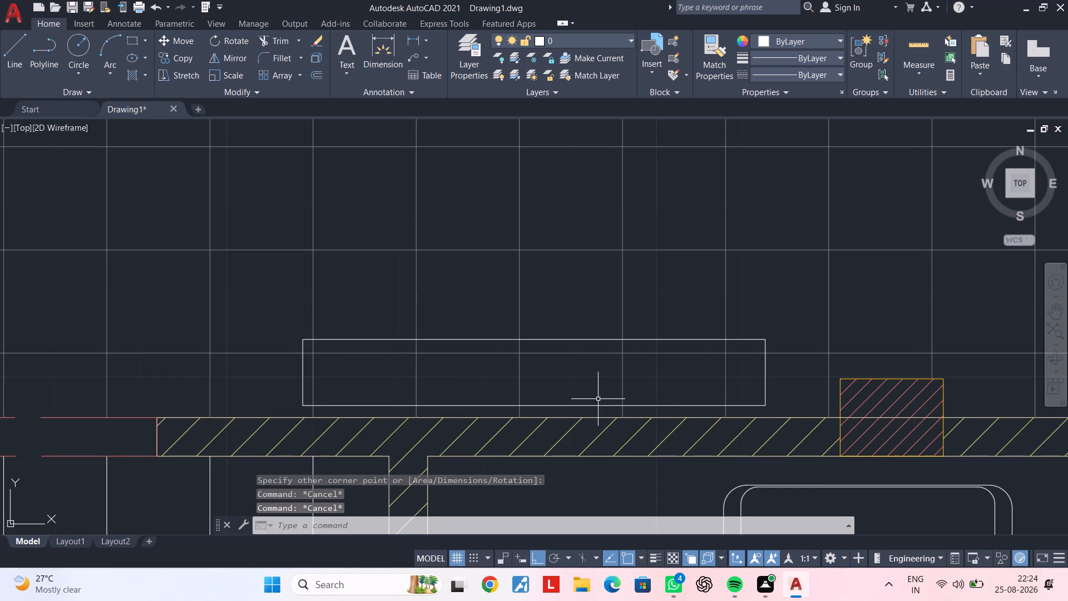
Draw a shorter, thinner rectangle overlapping the north edge of the base rectangle in the M Bed.
scroll(261, 356, "down", 1)
middle_click_drag(374, 371, 325, 371)
key("Escape")
scroll(357, 371, "down", 2)
middle_click_drag(359, 371, 392, 359)
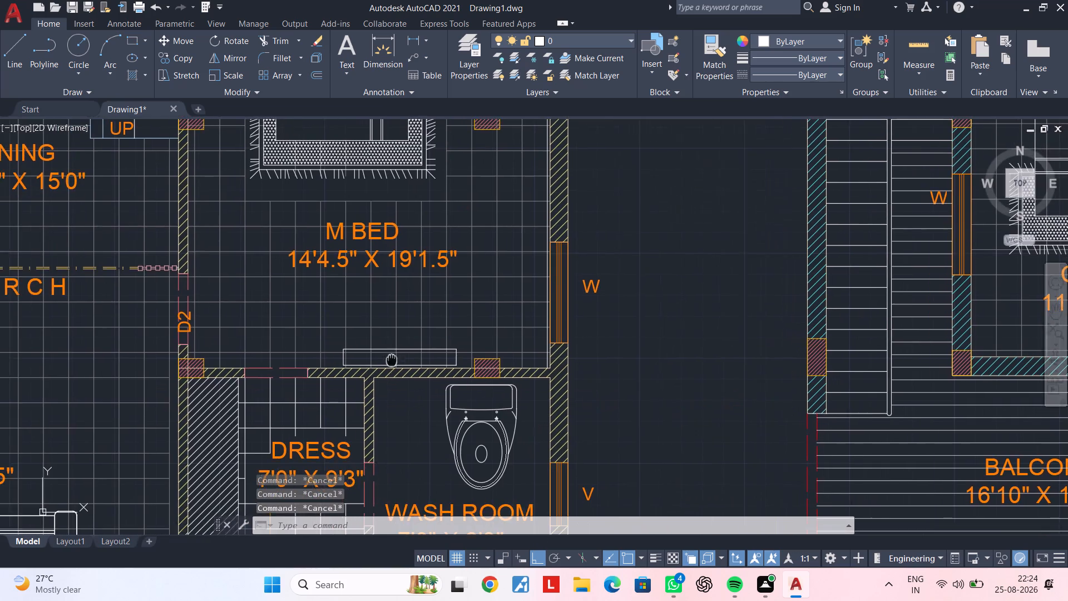
middle_click_drag(392, 359, 392, 359)
scroll(388, 358, "up", 2)
middle_click_drag(393, 358, 464, 352)
key("Escape")
key("Escape")
key("Escape")
key("Escape")
key("Escape")
key("Escape")
key("Escape")
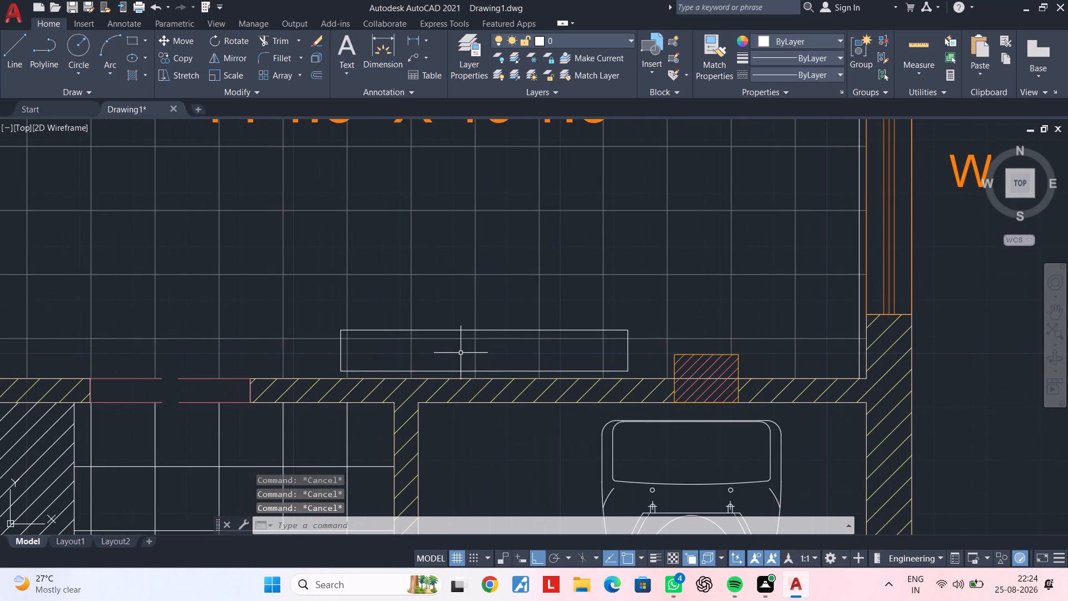
middle_click_drag(456, 350, 416, 390)
key("Escape")
key("Escape")
key("r")
key("e")
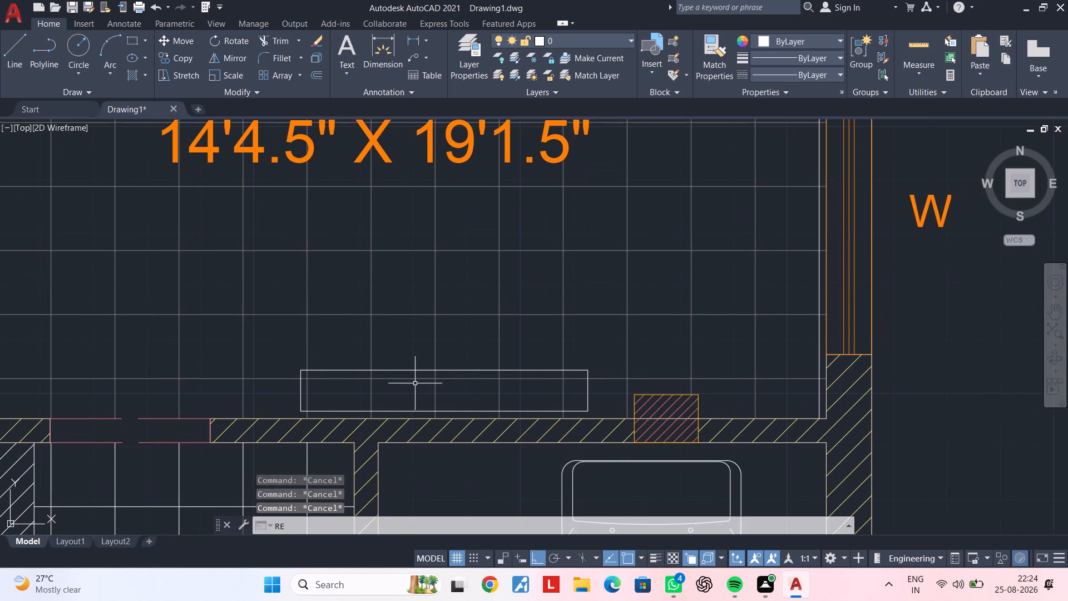
type("C")
key("space")
left_click(352, 359)
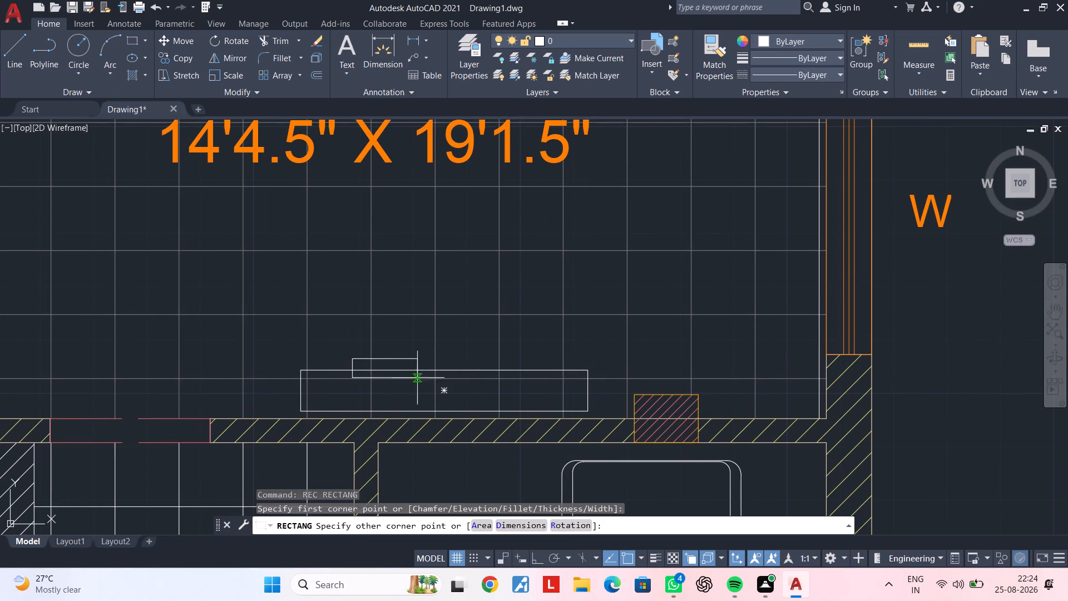
left_click(552, 377)
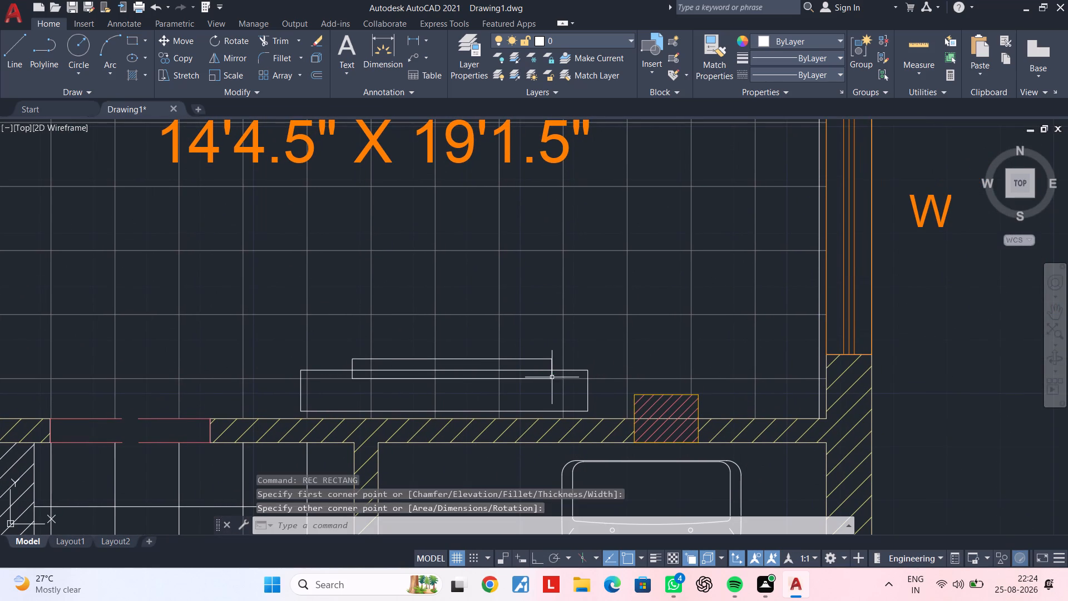
middle_click_drag(393, 331, 385, 347)
key("Escape")
key("Escape")
key("Escape")
Draw a third, slightly shorter rectangle overlapping the north edge of the thin rectangle.
key("space")
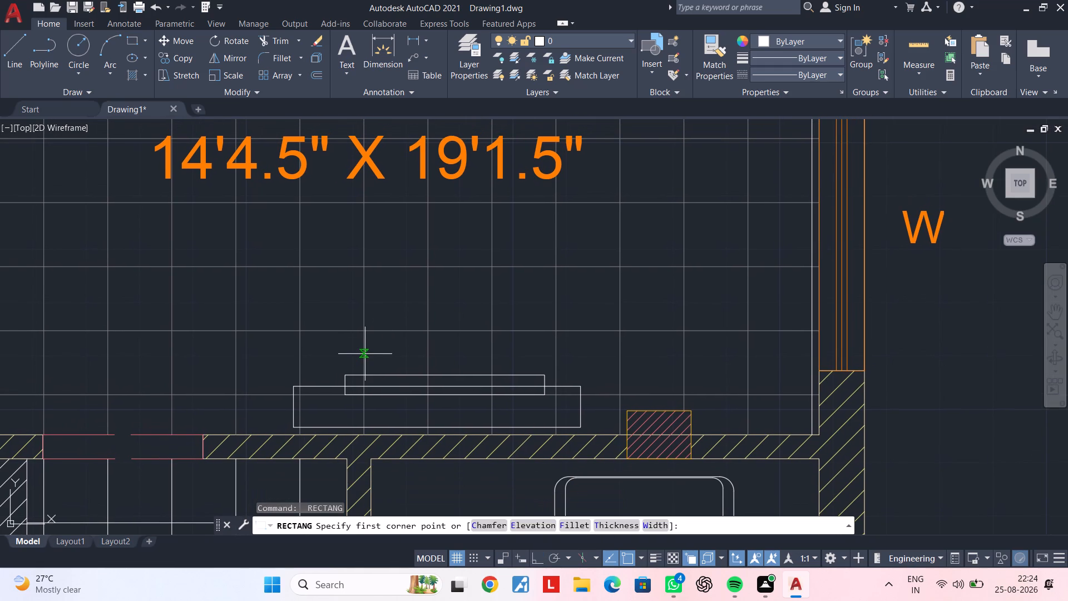
scroll(365, 362, "up", 1)
left_click(347, 359)
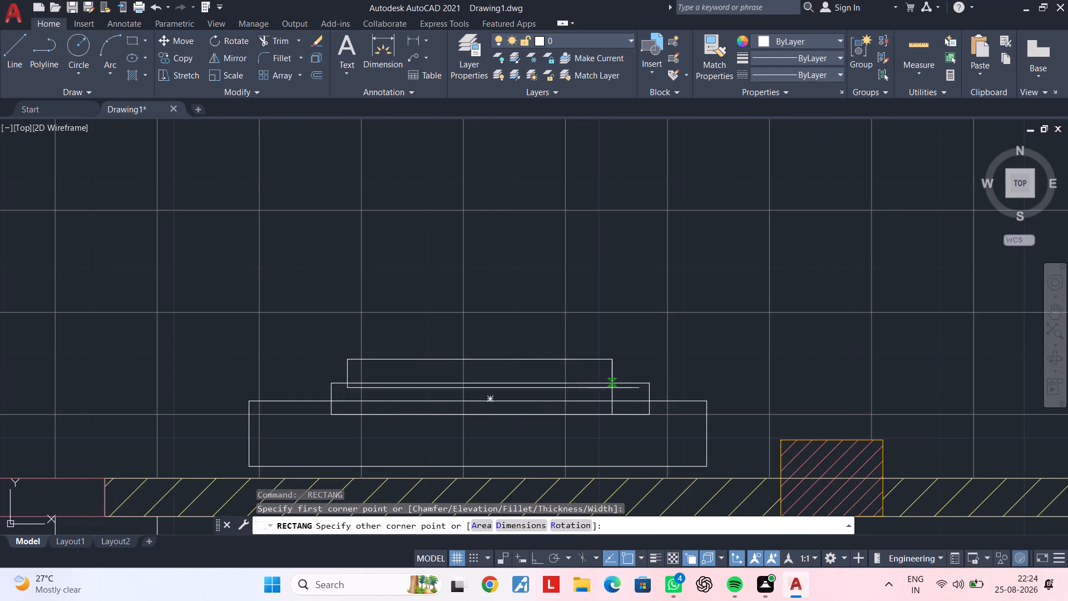
left_click(629, 391)
key("Escape")
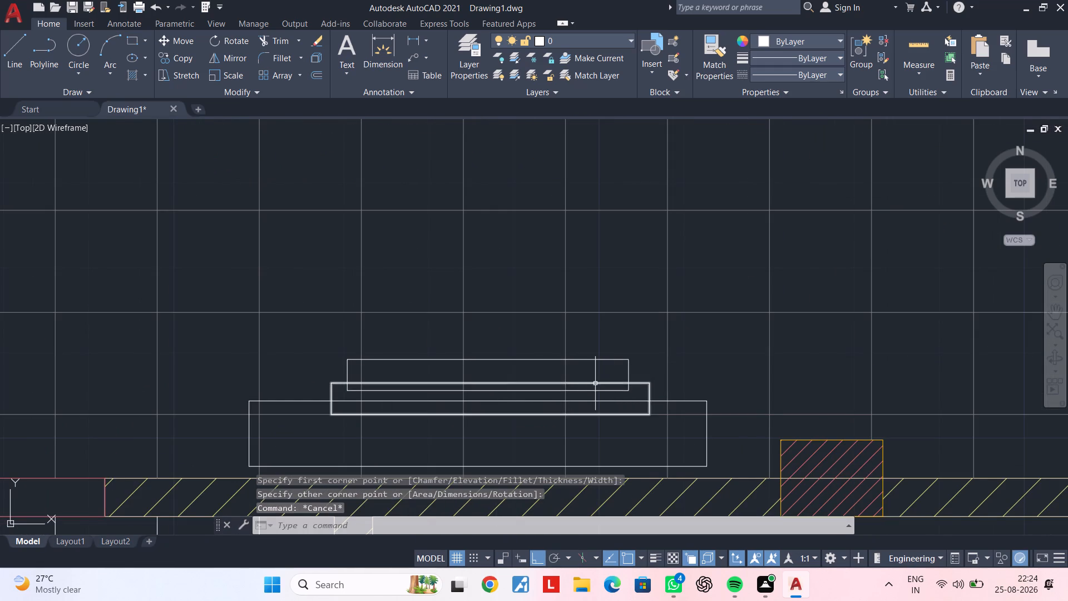
middle_click_drag(591, 367, 581, 326)
key("Escape")
key("Escape")
key("Escape")
key("Escape")
key("Escape")
key("Escape")
key("Escape")
key("Escape")
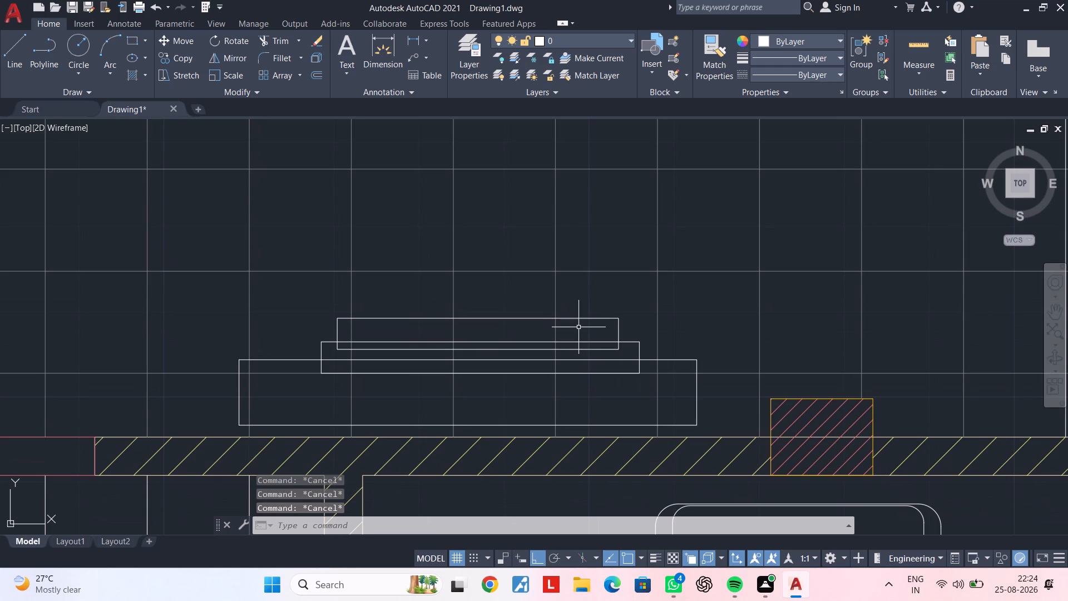
key("Escape")
key("Escape")
Draw a horizontal line across the base rectangle near its south edge, from its west side to its east side.
scroll(581, 329, "down", 2)
middle_click_drag(575, 332, 551, 371)
key("Escape")
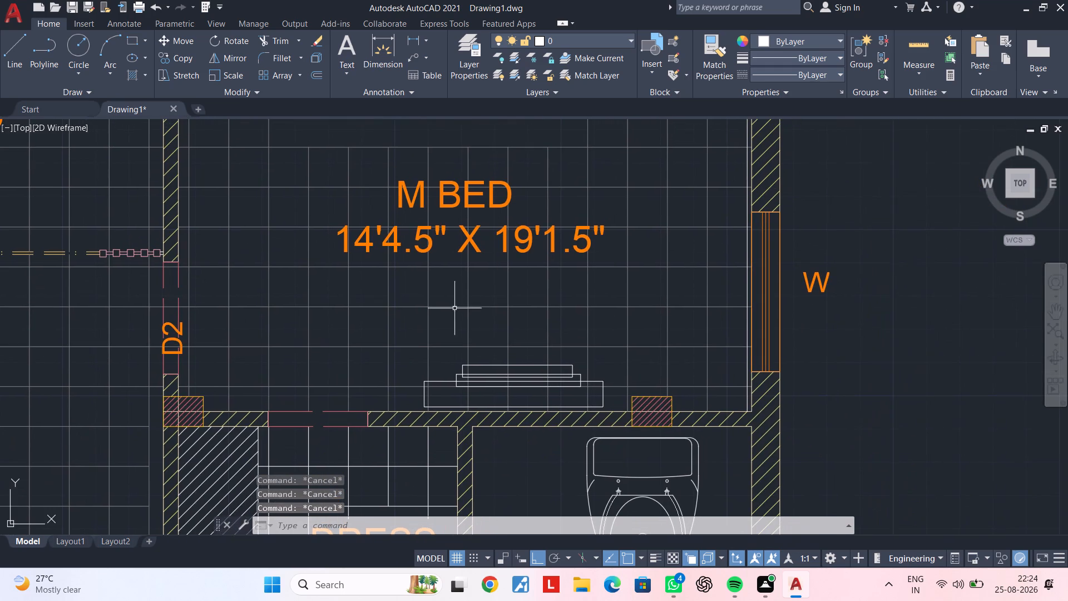
middle_click_drag(424, 293, 508, 264)
scroll(464, 331, "down", 1)
middle_click_drag(469, 329, 488, 312)
scroll(516, 334, "up", 2)
middle_click_drag(542, 344, 500, 345)
key("l")
key("space")
scroll(469, 353, "up", 2)
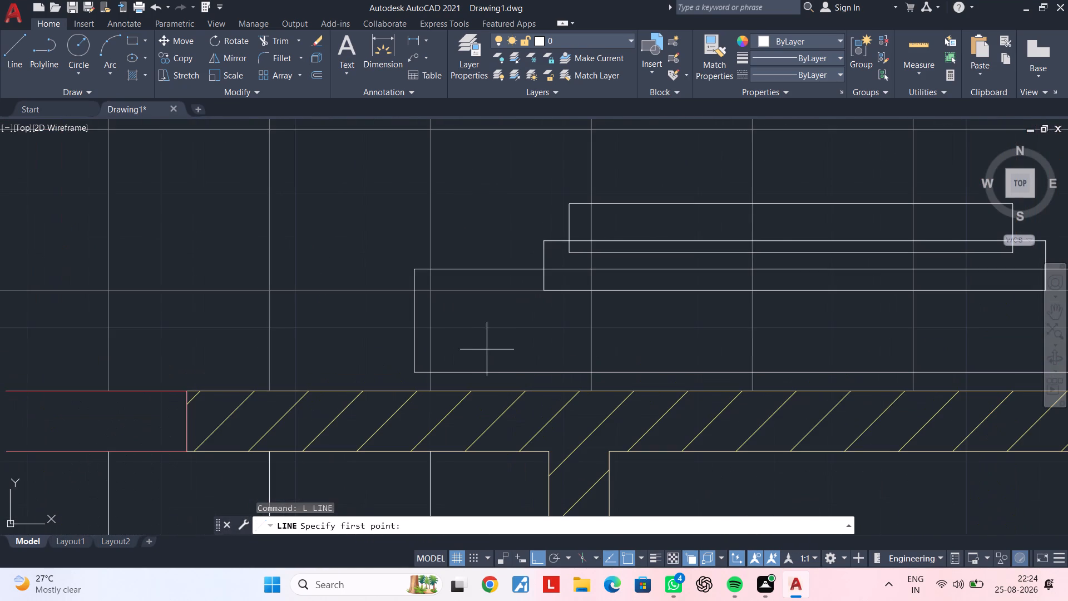
left_click(417, 346)
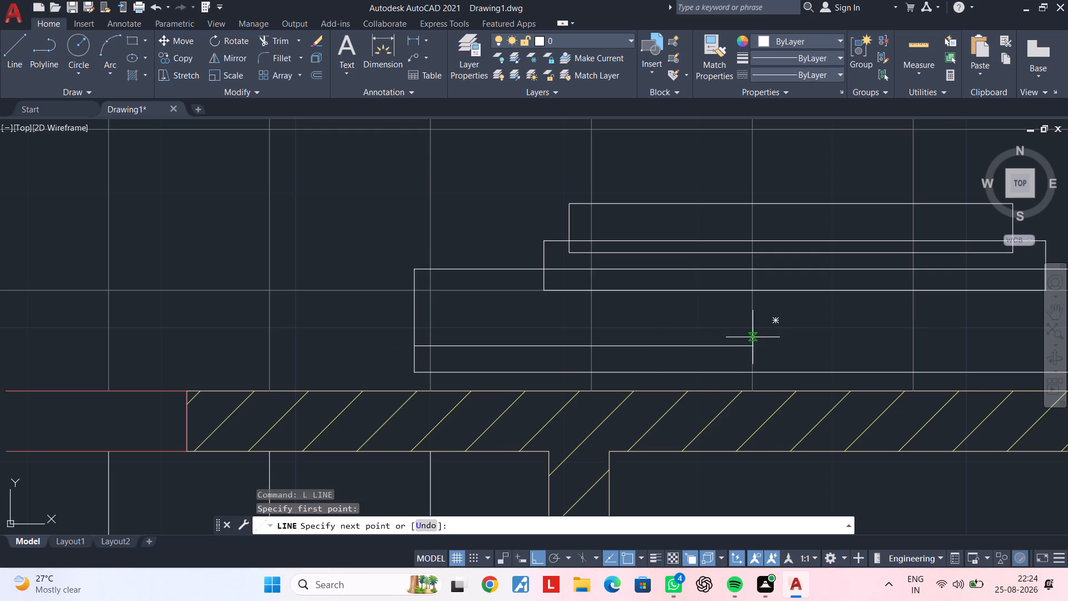
middle_click_drag(713, 337, 342, 337)
left_click(763, 346)
key("Escape")
key("Escape")
Draw four roughly evenly spaced vertical divider lines from the middle rectangle's south edge to the base rectangle's south edge.
middle_click_drag(483, 319, 584, 312)
key("space")
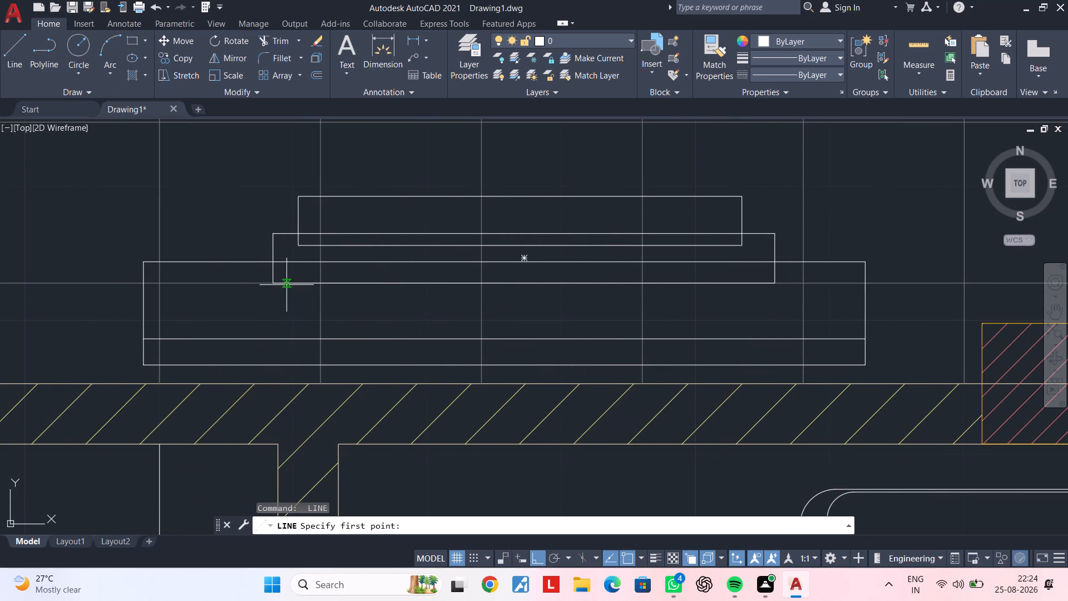
left_click(287, 285)
left_click(289, 364)
key("space")
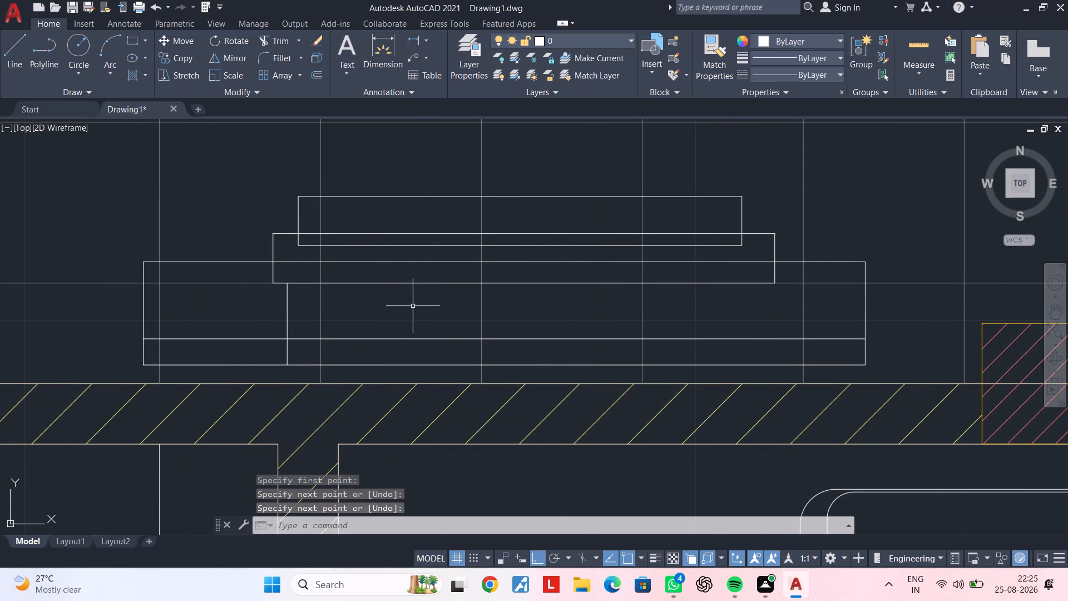
key("space")
left_click_drag(433, 286, 432, 312)
left_click_drag(432, 326, 432, 348)
left_click(436, 362)
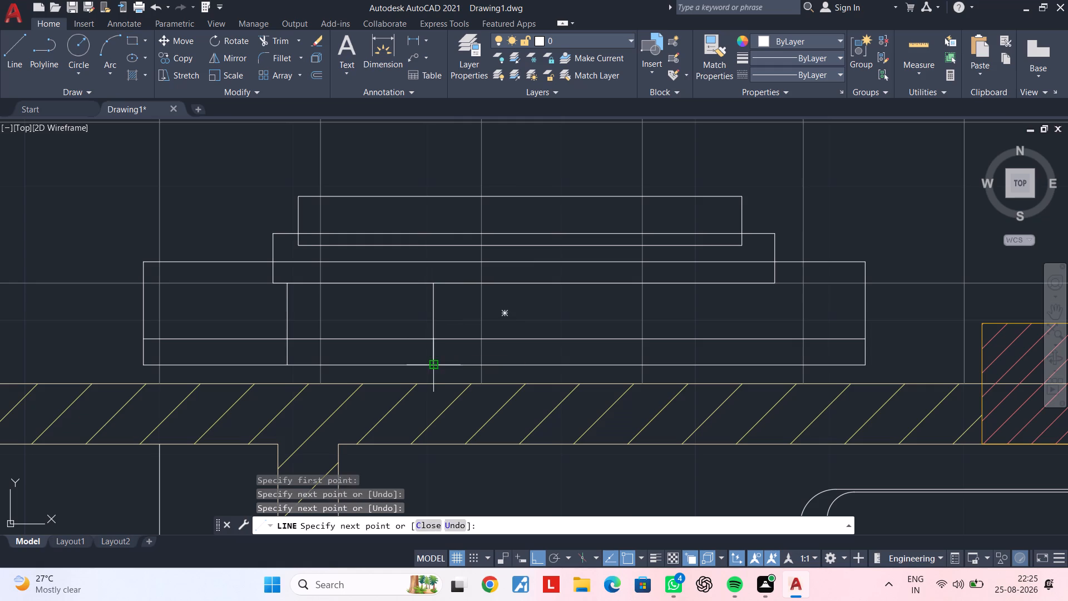
key("space")
key("space")
left_click(579, 284)
left_click(583, 367)
key("space")
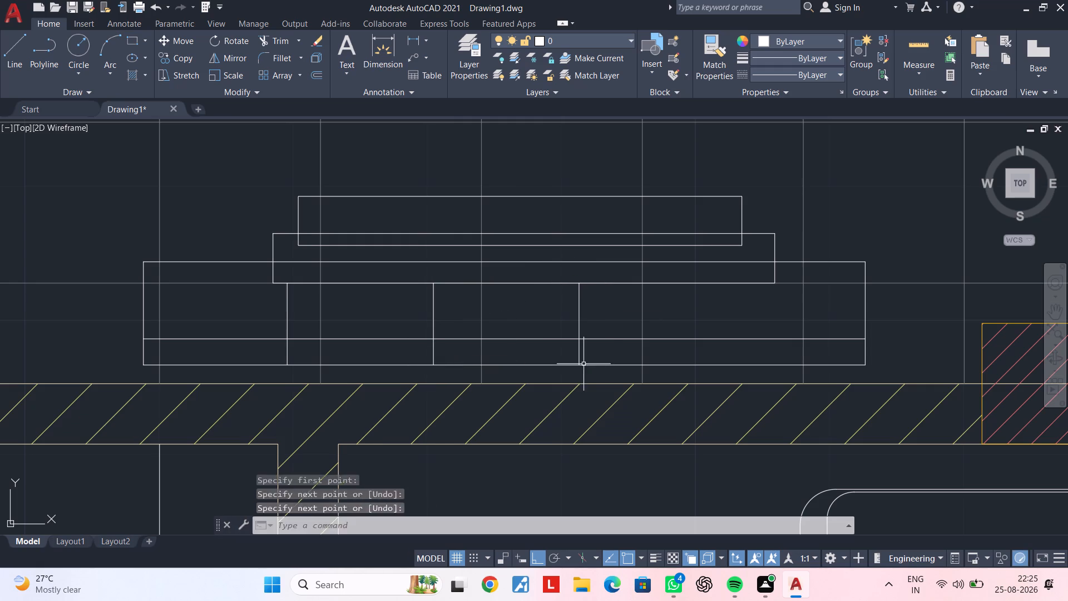
key("space")
left_click(721, 285)
left_click(723, 364)
key("space")
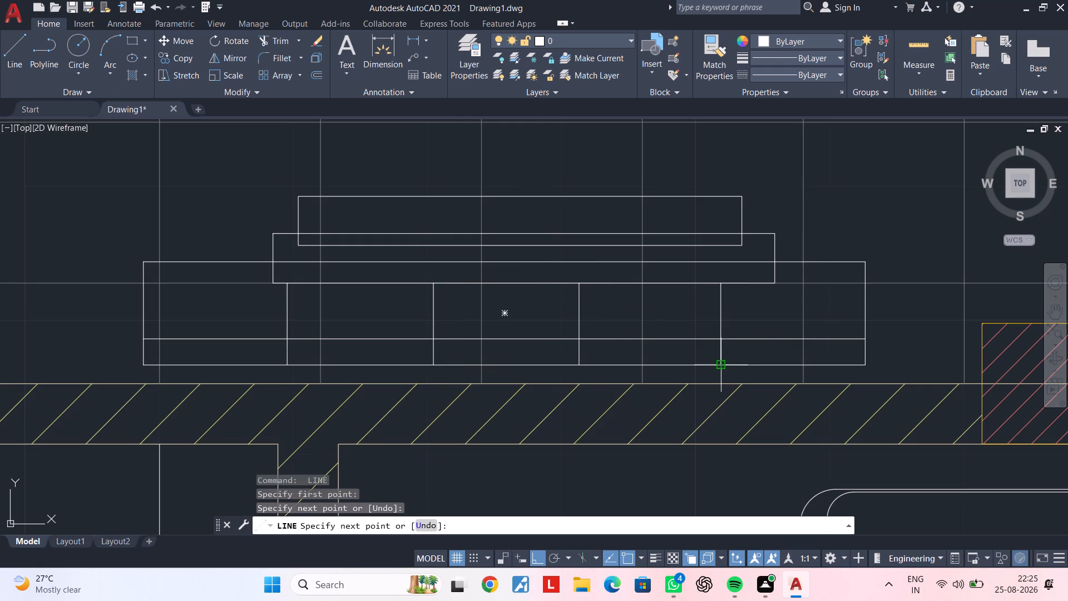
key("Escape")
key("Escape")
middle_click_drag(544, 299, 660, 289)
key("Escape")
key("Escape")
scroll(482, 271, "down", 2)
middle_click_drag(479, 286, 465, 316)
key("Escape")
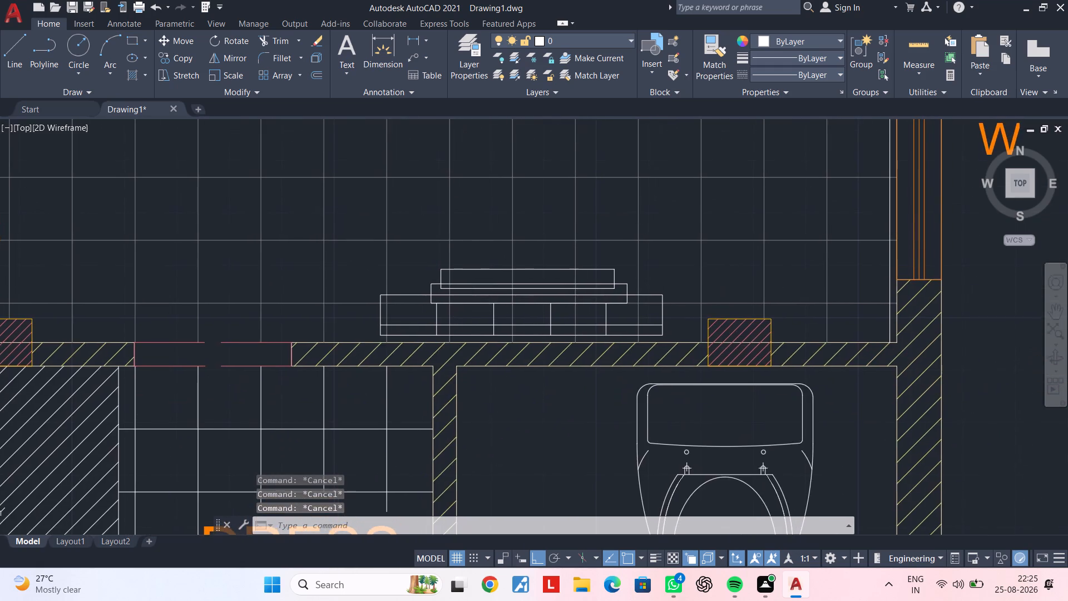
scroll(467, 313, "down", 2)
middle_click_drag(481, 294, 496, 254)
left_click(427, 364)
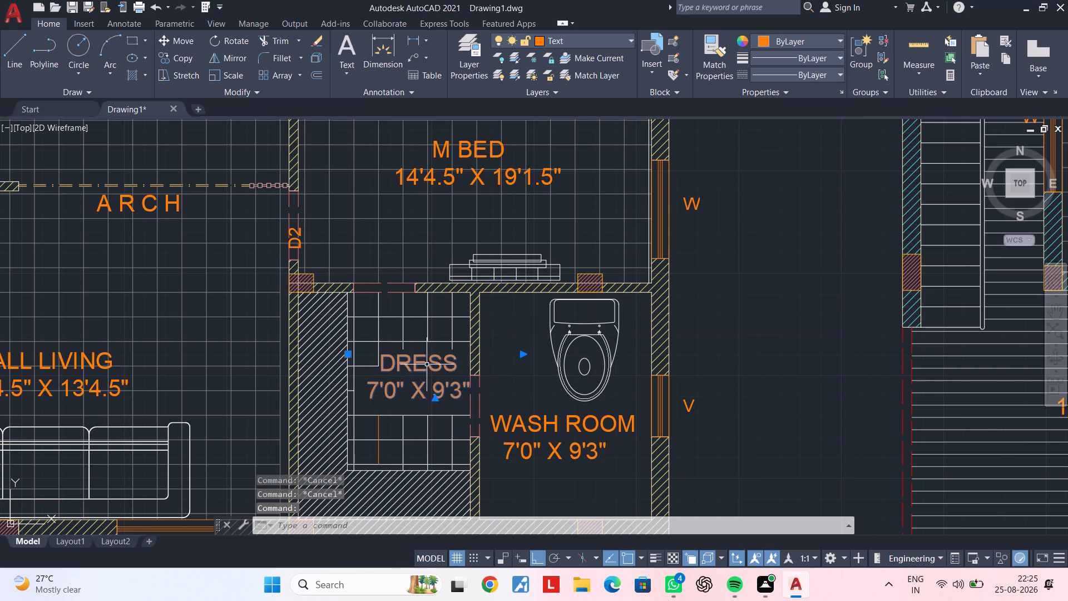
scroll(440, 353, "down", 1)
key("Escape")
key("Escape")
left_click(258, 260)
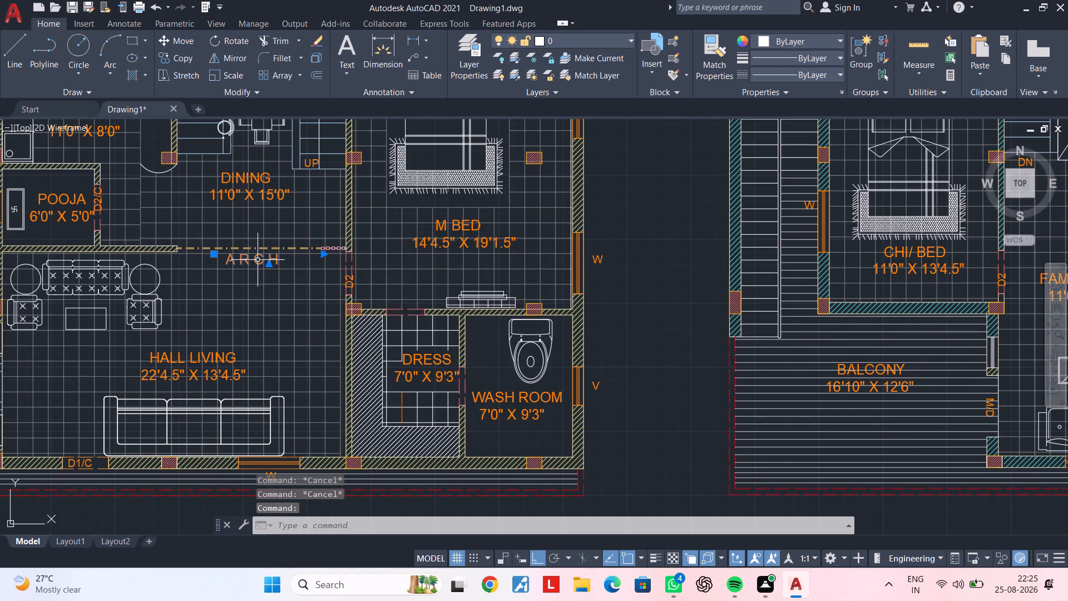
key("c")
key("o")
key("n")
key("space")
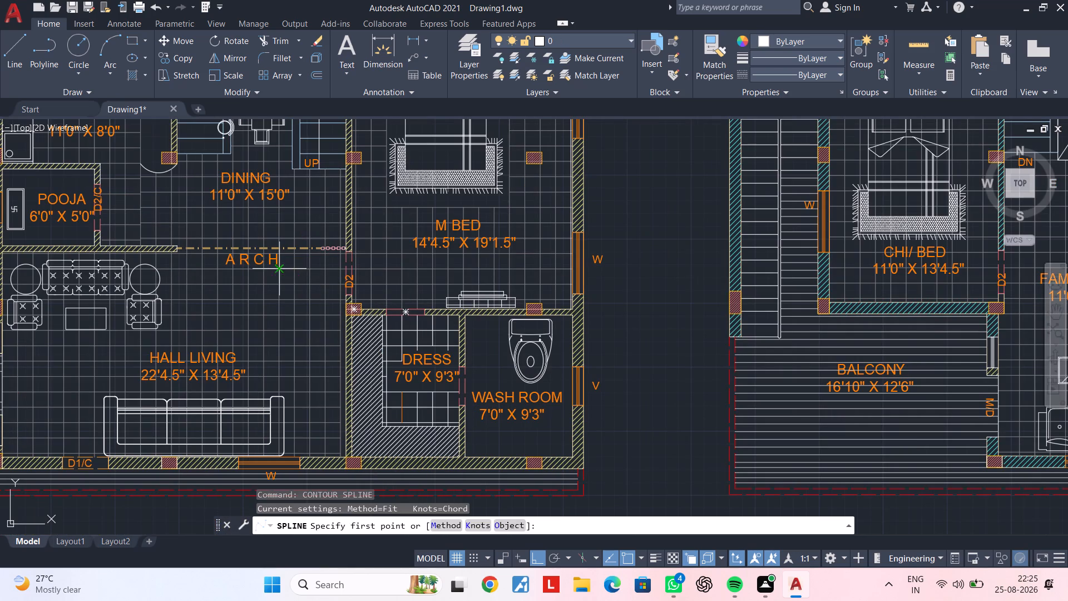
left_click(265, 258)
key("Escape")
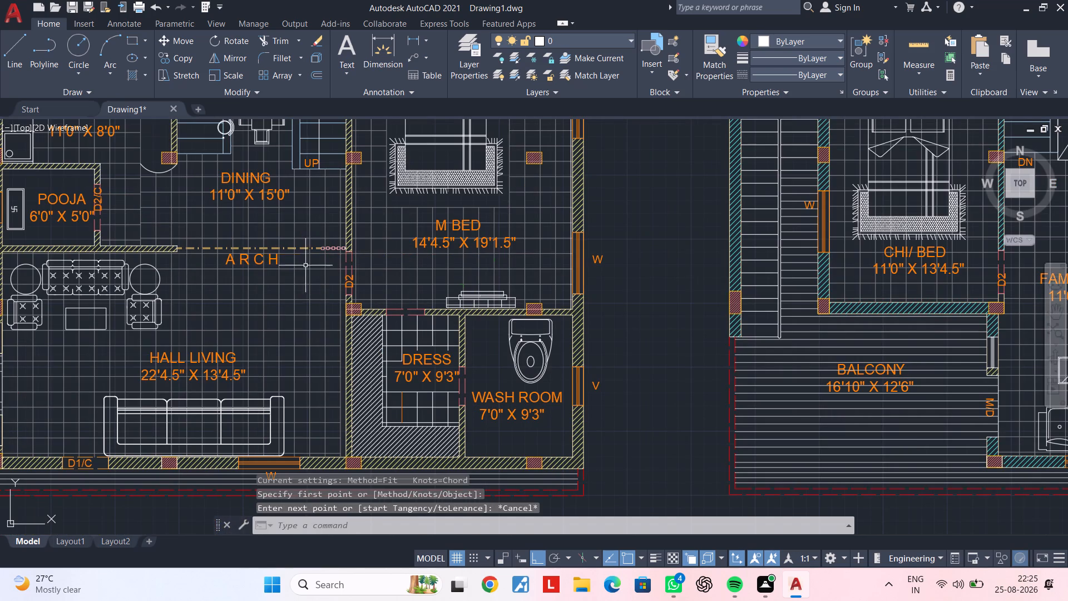
Copy the ARCH label from the hall opening to just above the furniture unit in the M Bed, with Ortho off.
left_click(260, 259)
key("c")
key("o")
key("space")
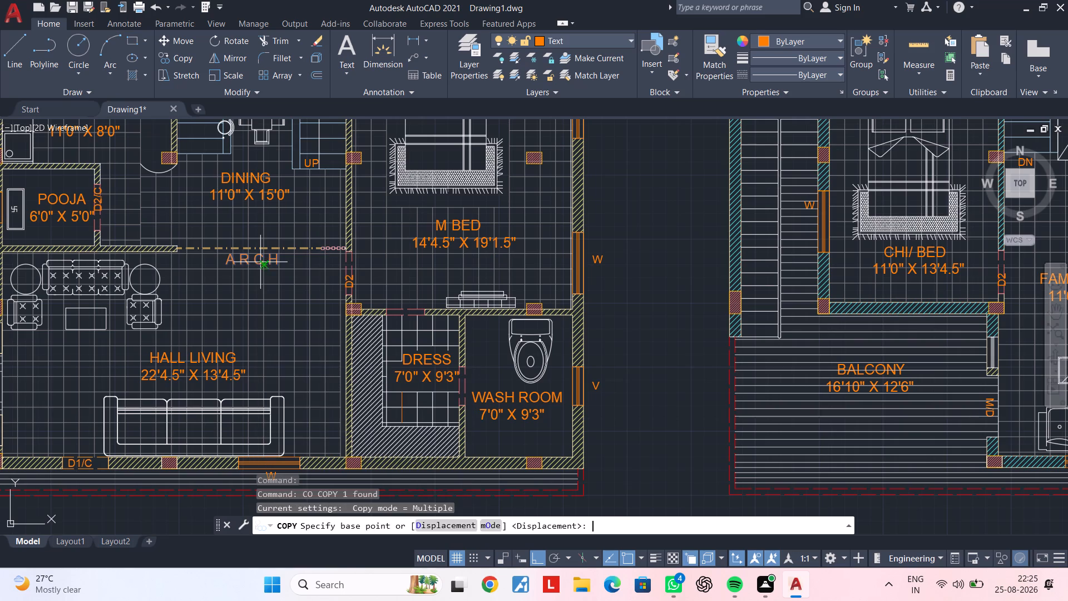
left_click(247, 259)
middle_click_drag(418, 268, 365, 286)
scroll(440, 304, "up", 2)
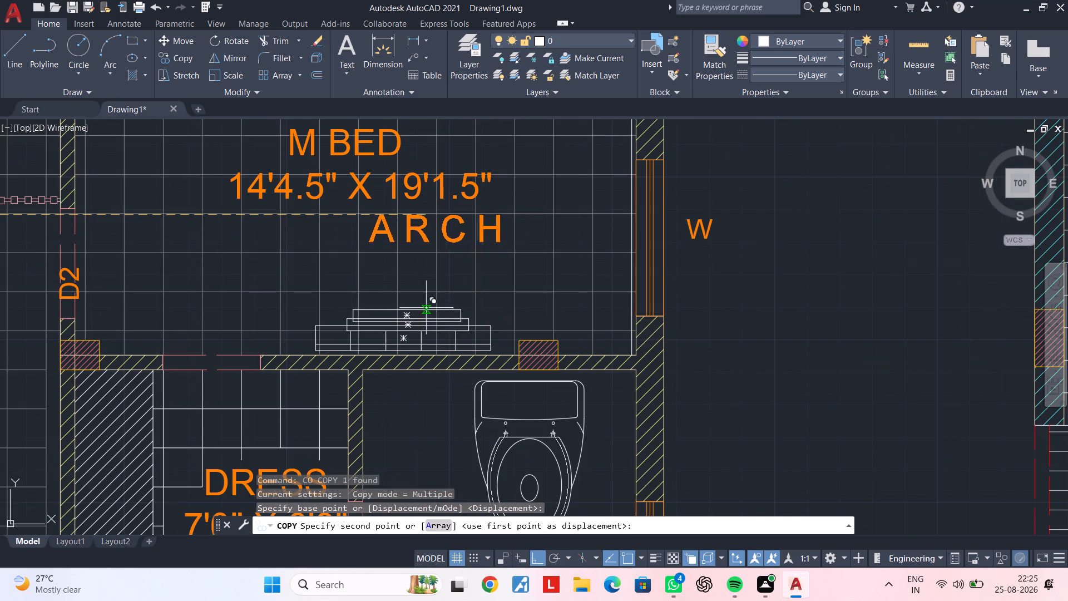
left_click(542, 556)
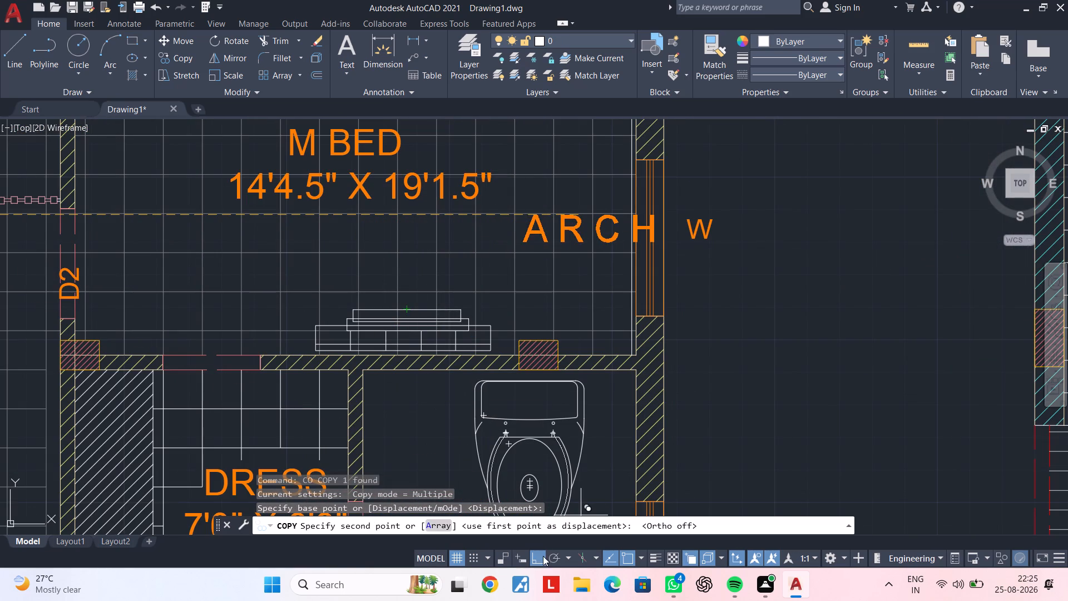
scroll(417, 281, "up", 2)
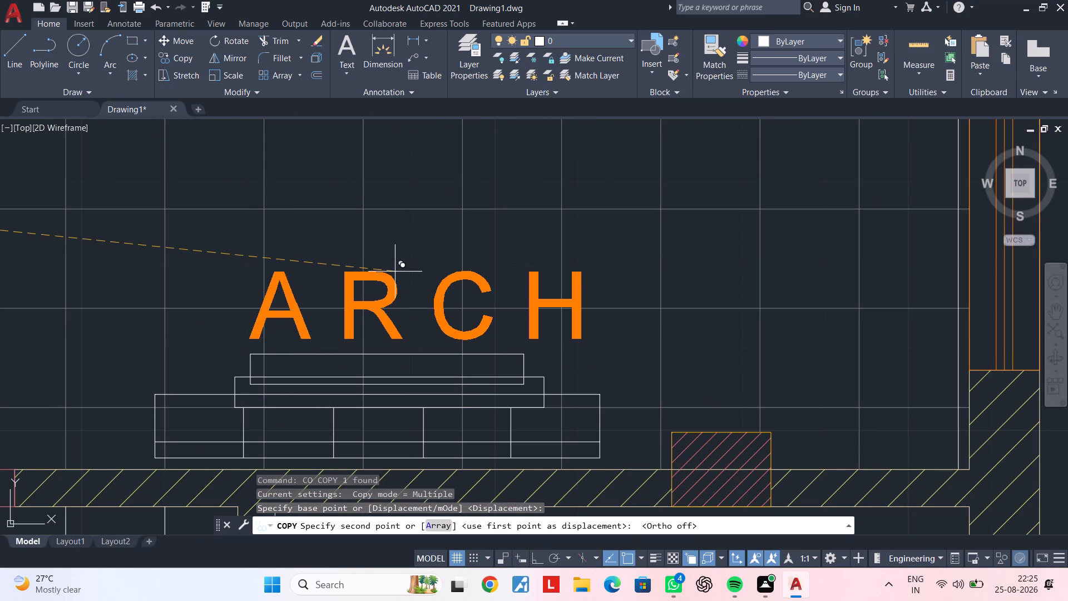
left_click(395, 267)
key("Escape")
key("Escape")
Change the copied ARCH label's text to LCD UNIT.
double_click(555, 299)
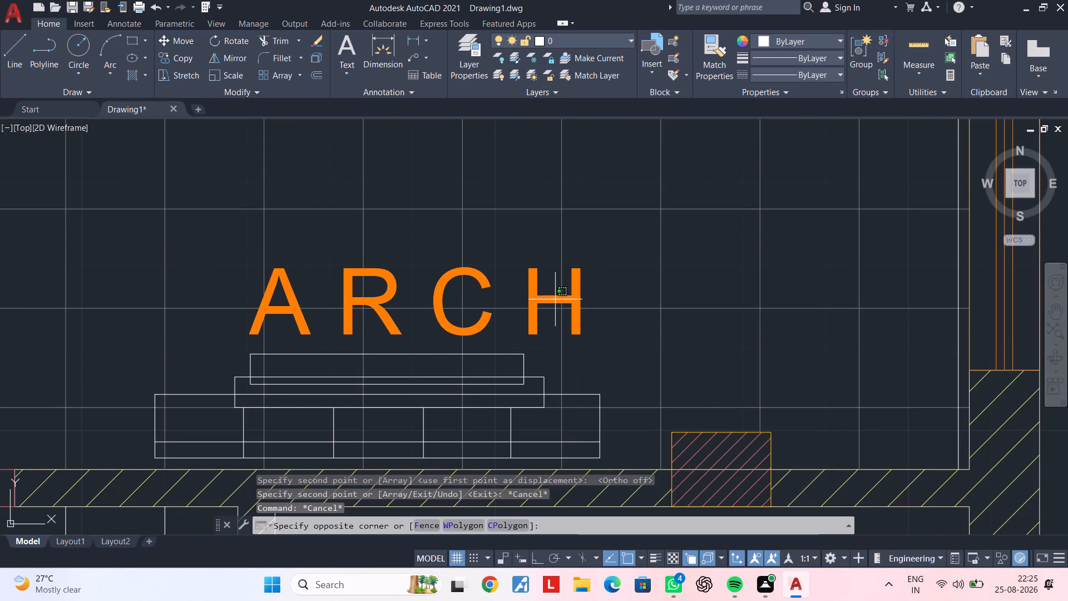
key("Escape")
double_click(575, 298)
key("Escape")
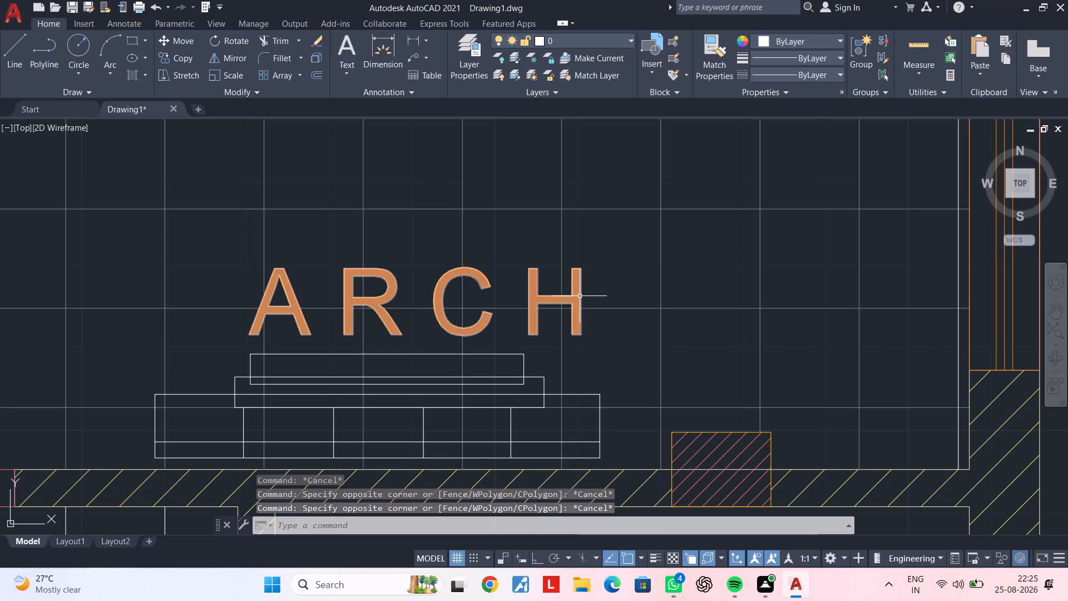
double_click(580, 295)
key("BackSpace")
key("BackSpace")
key("BackSpace")
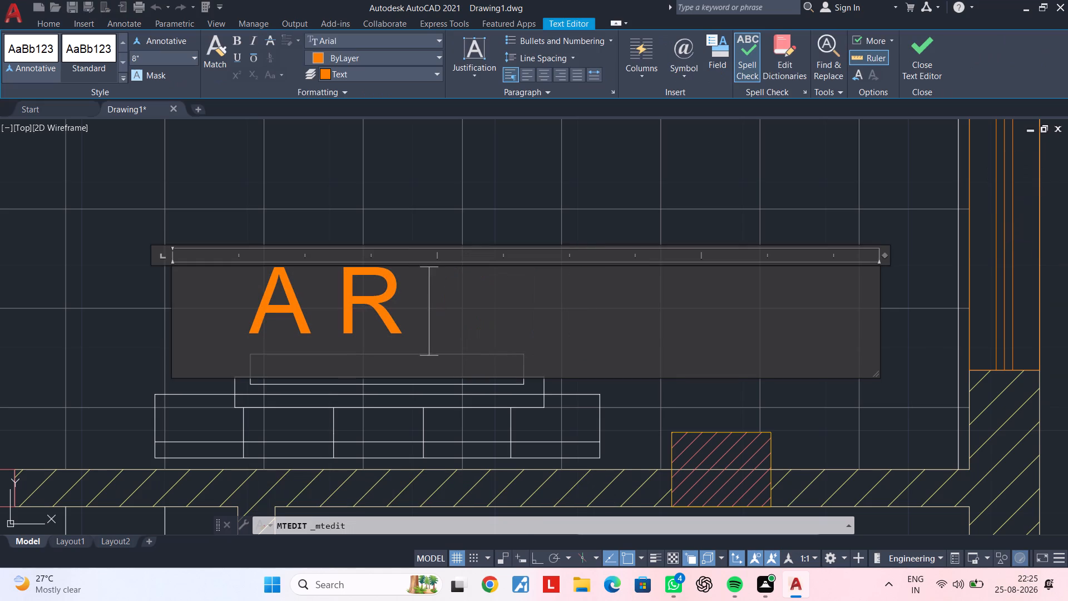
key("BackSpace")
key("BackSpace")
key("BackSpace")
key("BackSpace")
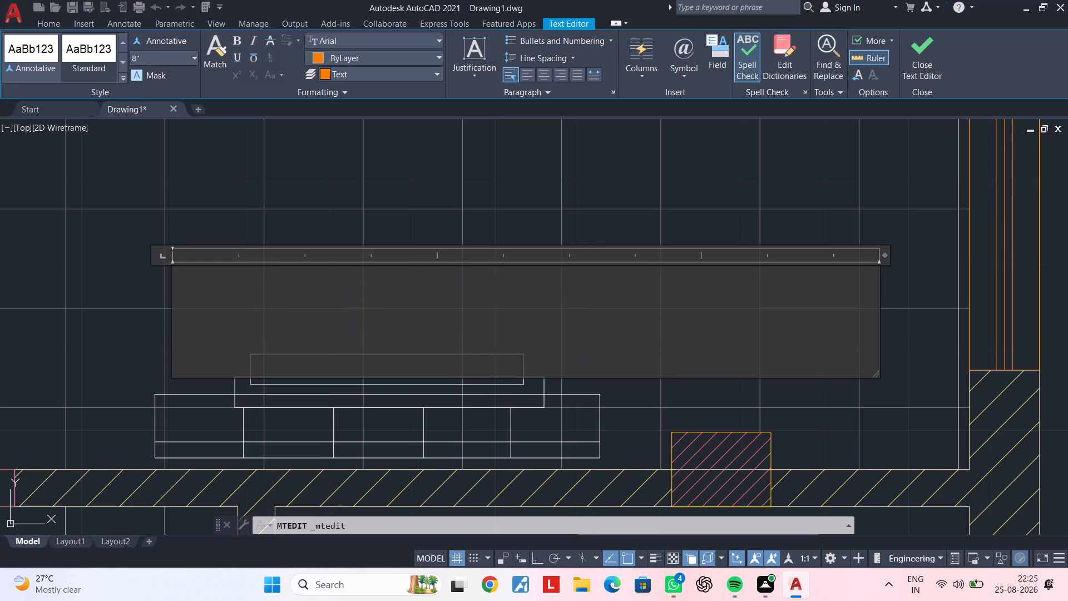
type("LC")
type("D")
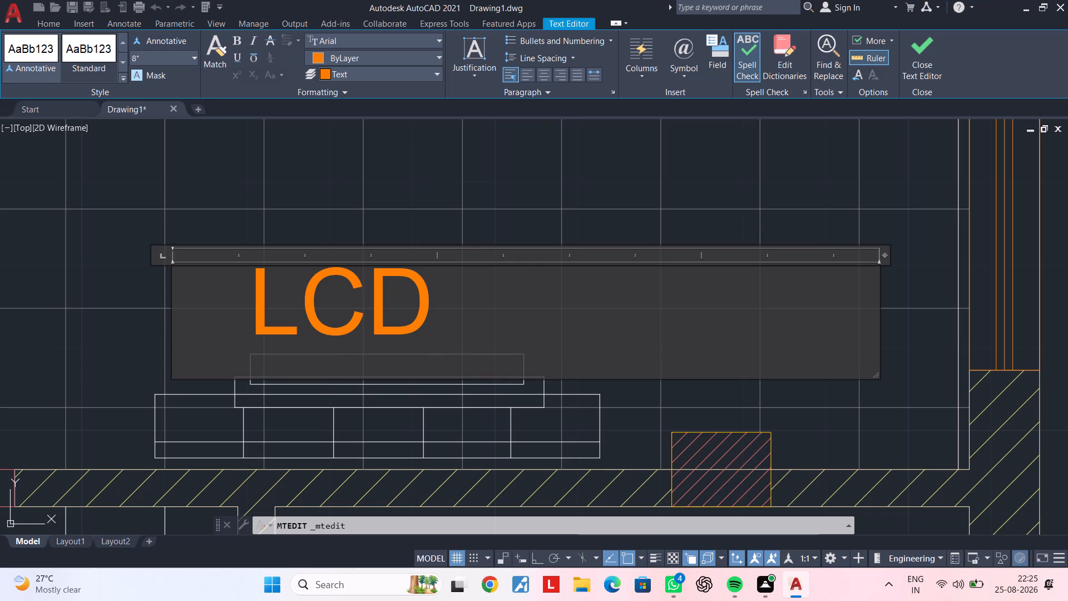
key("space")
type("UNIT")
left_click(719, 383)
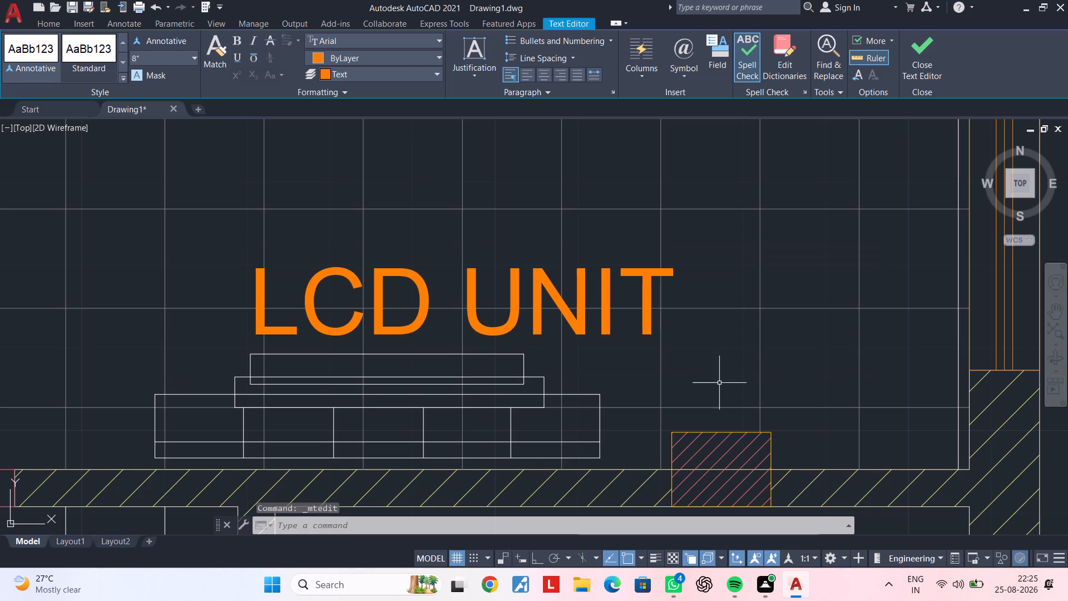
key("Escape")
key("Escape")
Move the LCD UNIT label slightly west above the furniture unit.
left_click(605, 317)
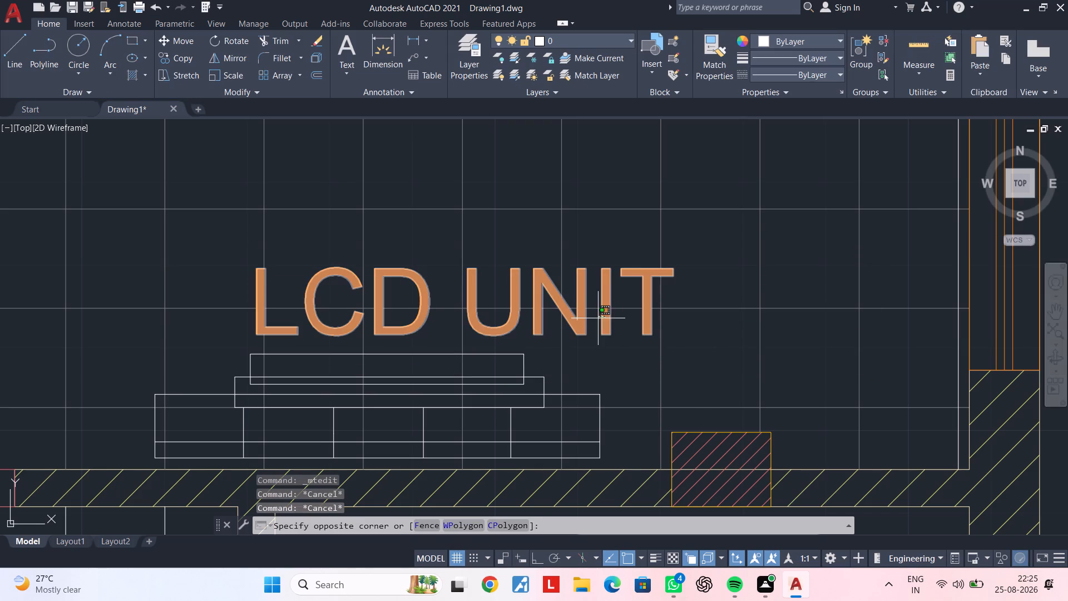
left_click(592, 319)
key("m")
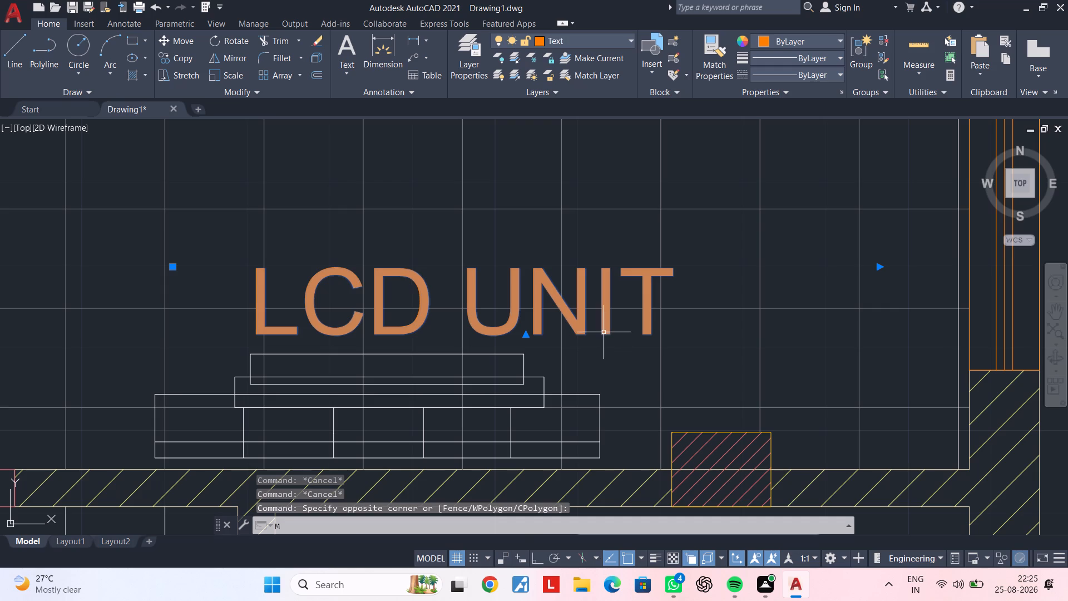
key("space")
left_click(607, 324)
left_click(571, 324)
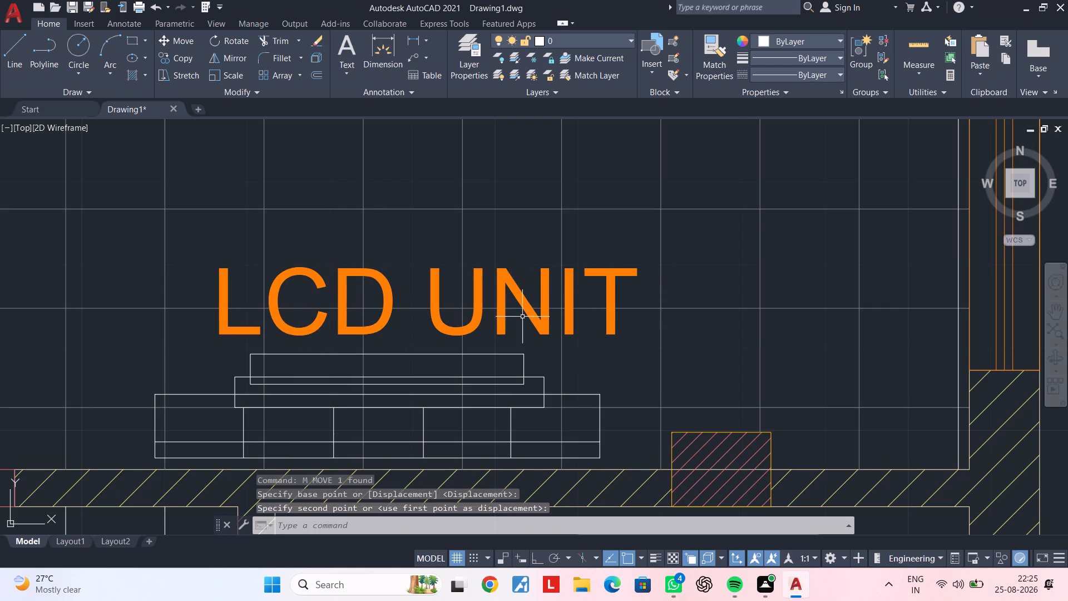
Set the LCD UNIT label's text height to 6" in its properties.
left_click(530, 312)
right_click(526, 314)
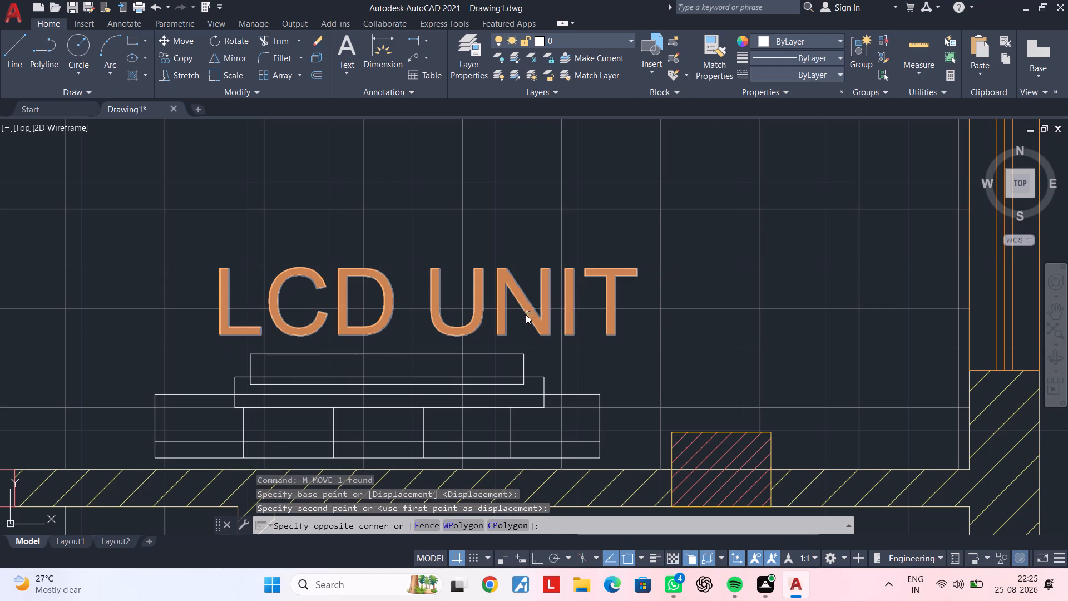
key("Escape")
key("Escape")
left_click(543, 321)
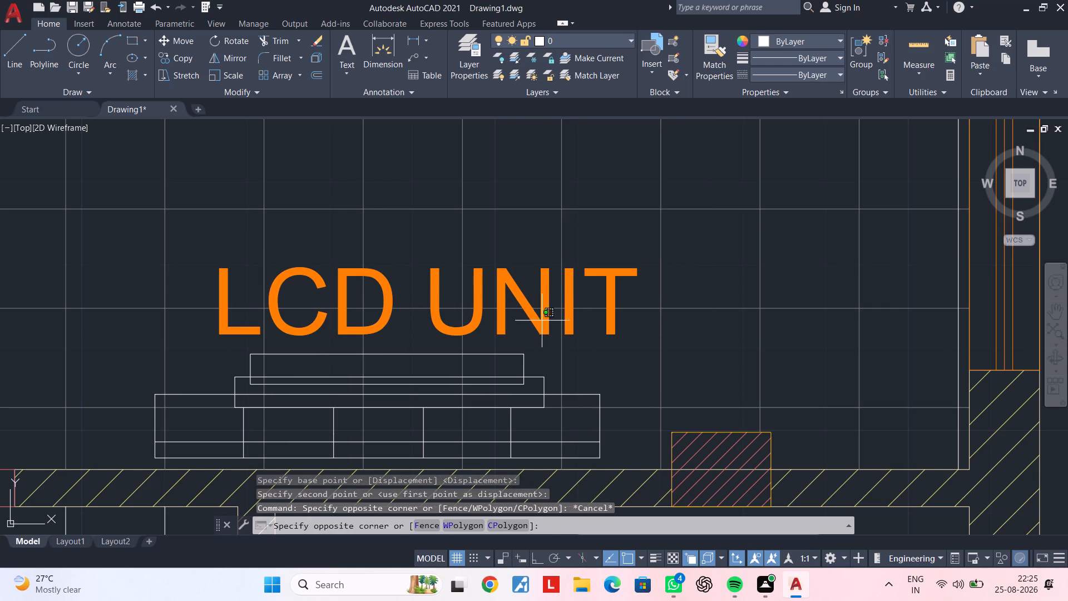
left_click(535, 321)
key("Escape")
left_click(541, 321)
right_click(541, 321)
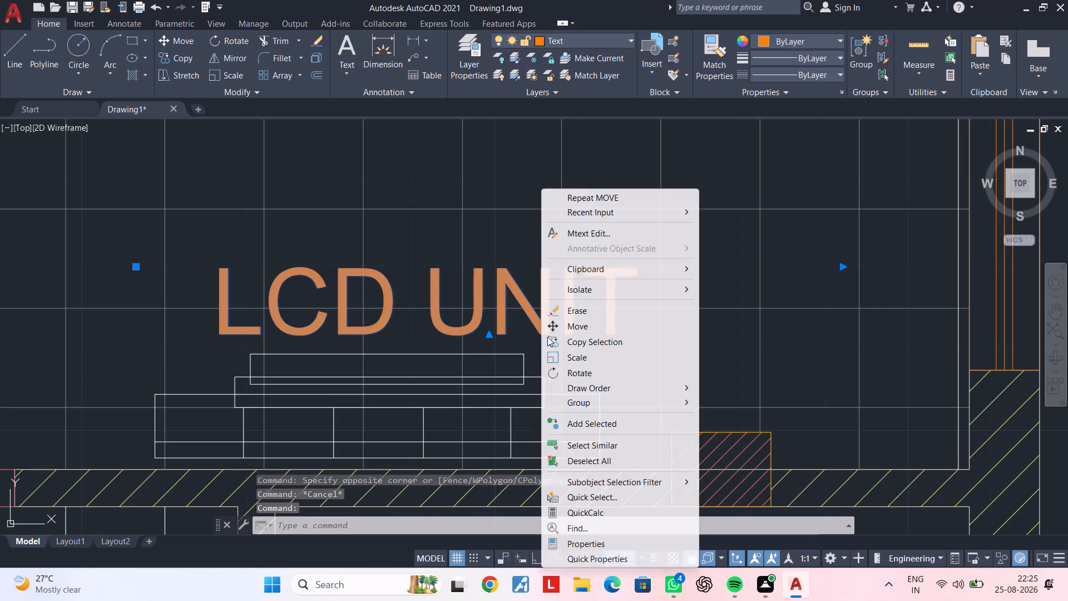
left_click(619, 540)
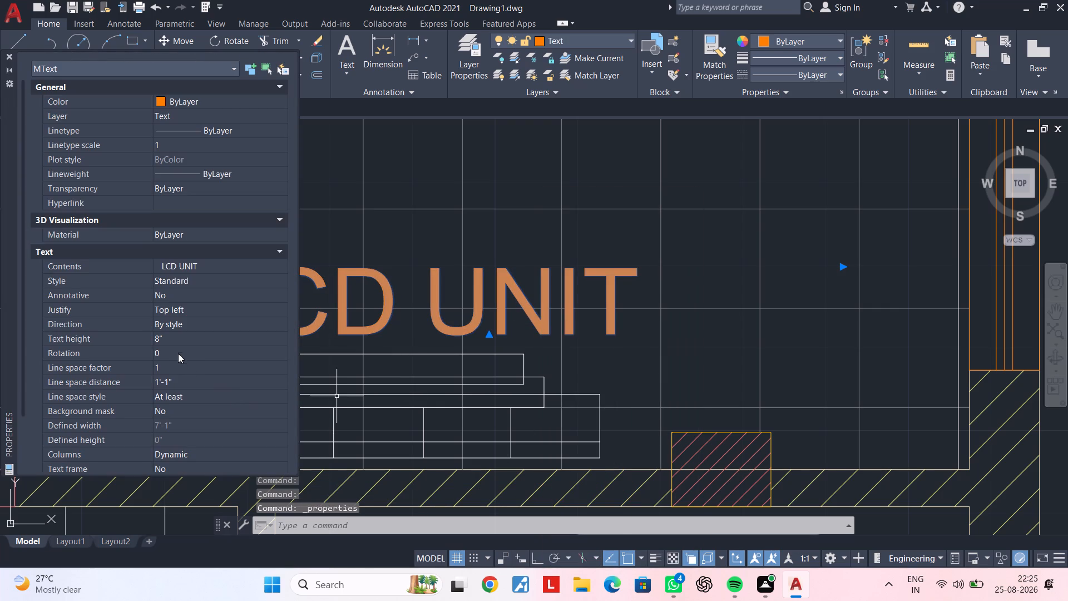
left_click(177, 341)
key("BackSpace")
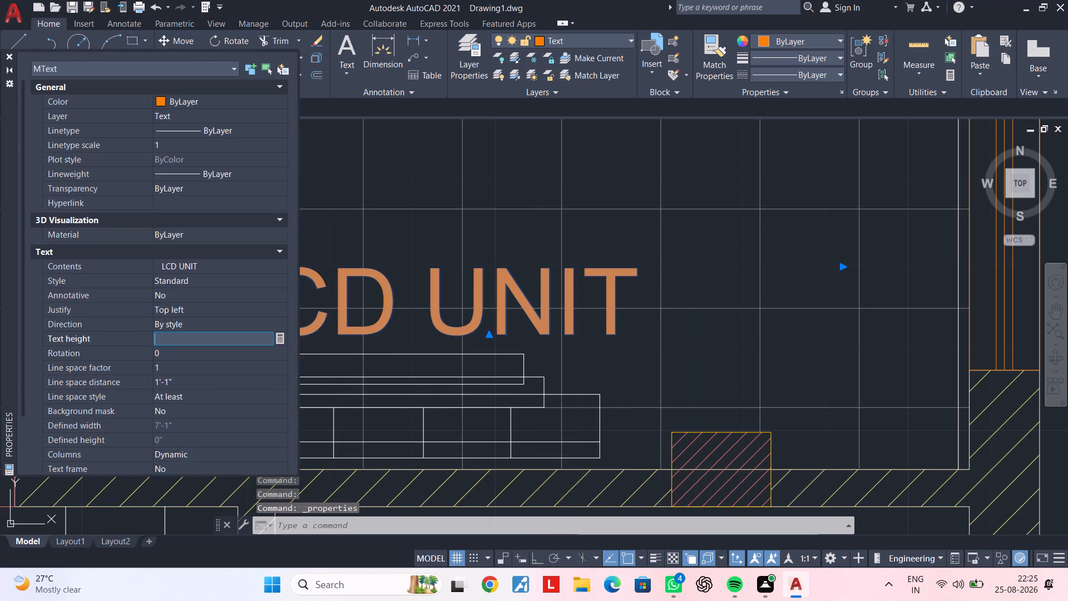
key("6")
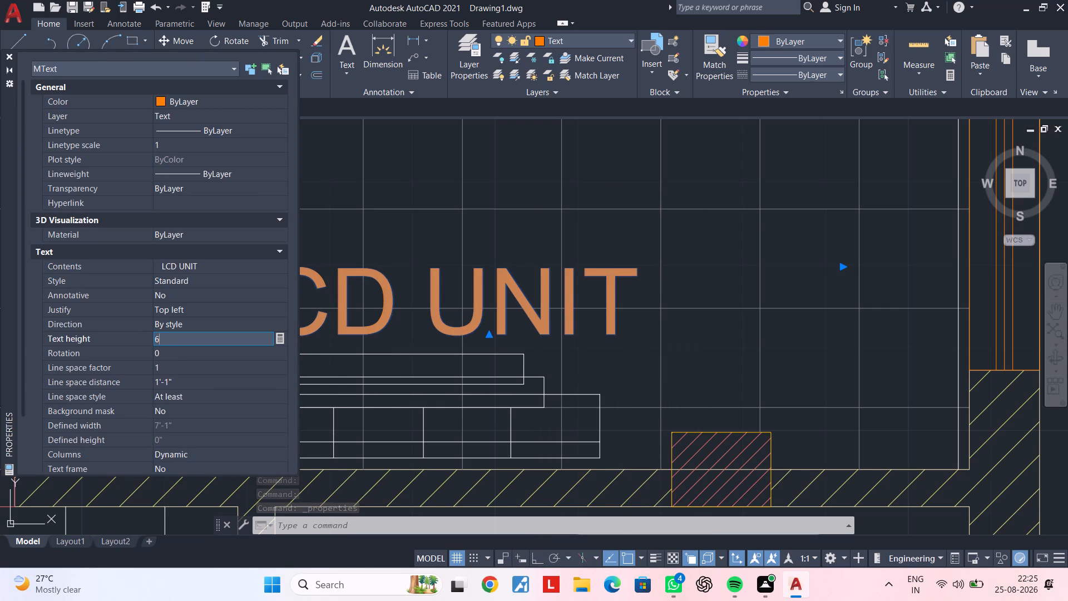
key("shift+quotedbl")
key("Return")
key("Escape")
key("Escape")
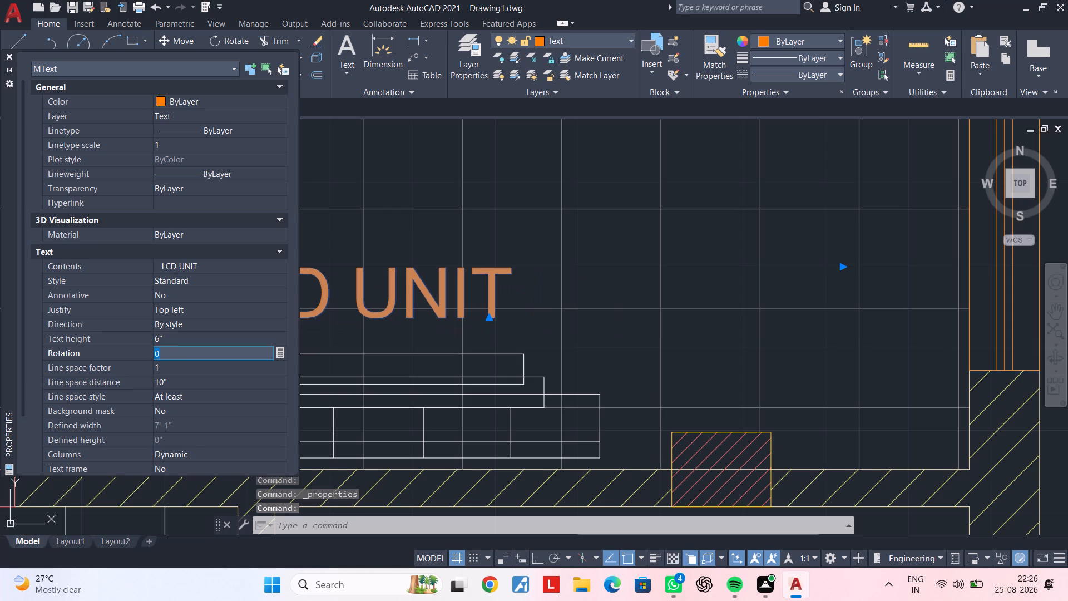
left_click(7, 56)
key("Escape")
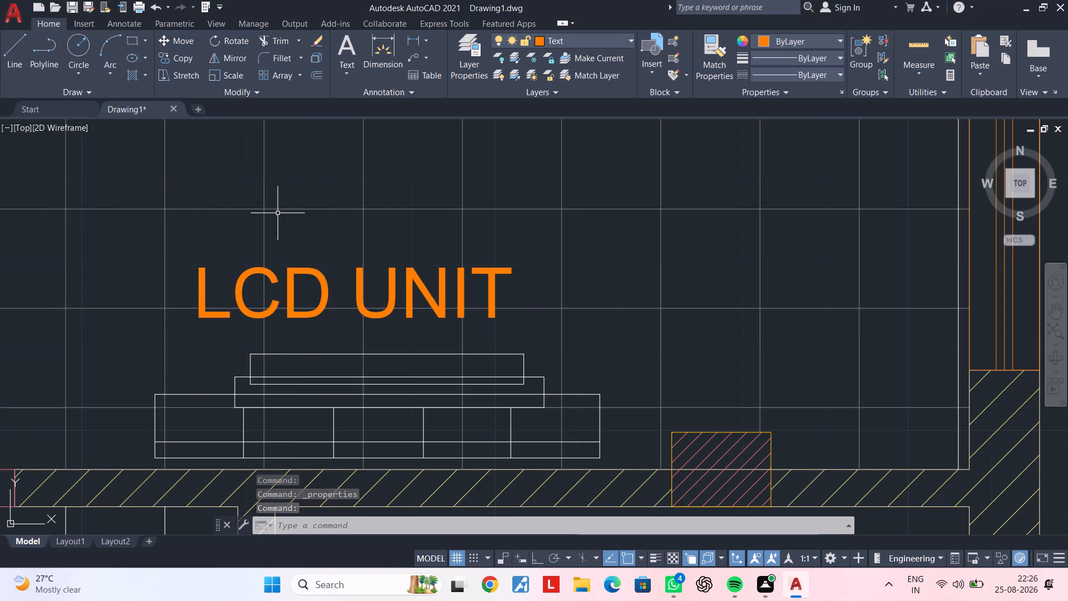
key("Escape")
Move the resized LCD UNIT label slightly east and down, just above the unit's top rectangle.
left_click(320, 299)
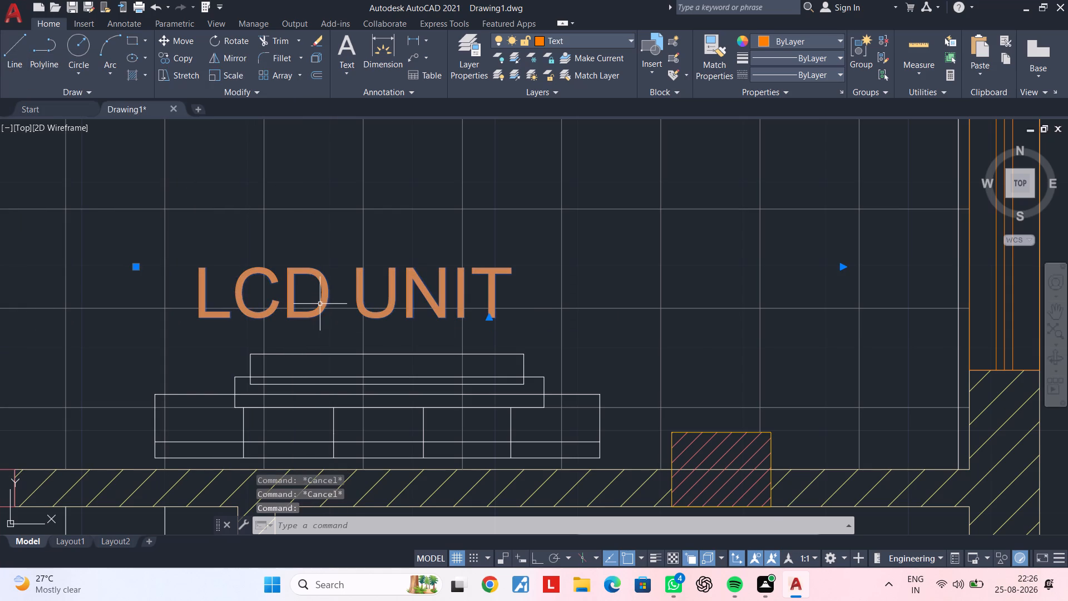
key("m")
key("space")
left_click(315, 312)
left_click(378, 323)
key("Escape")
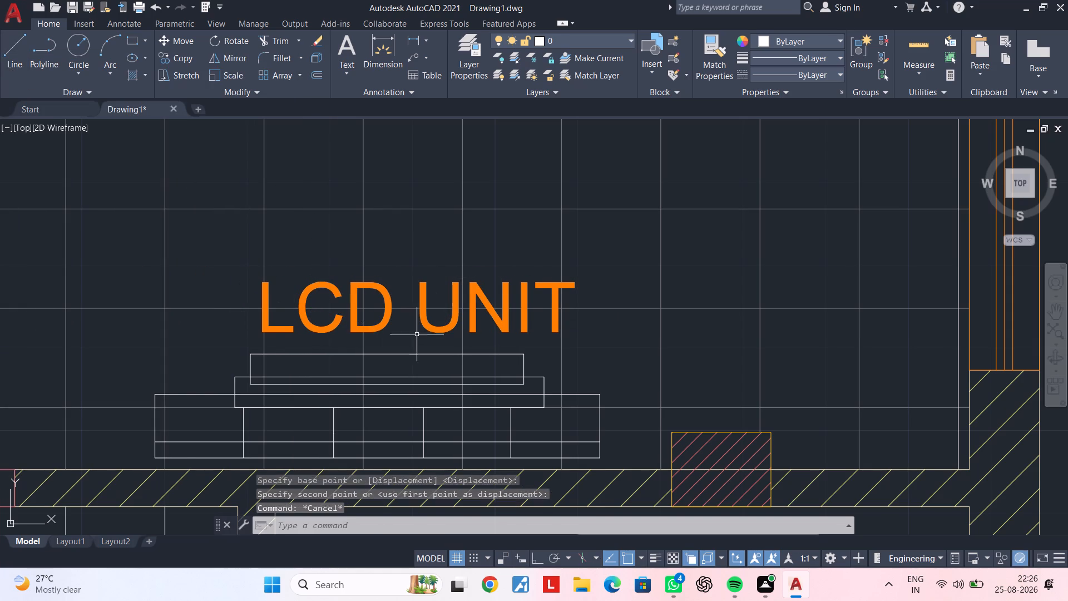
Copy the LCD unit with its LCD UNIT label to the south wall of the other floor plan's M BED.
middle_click_drag(463, 334, 454, 267)
key("Escape")
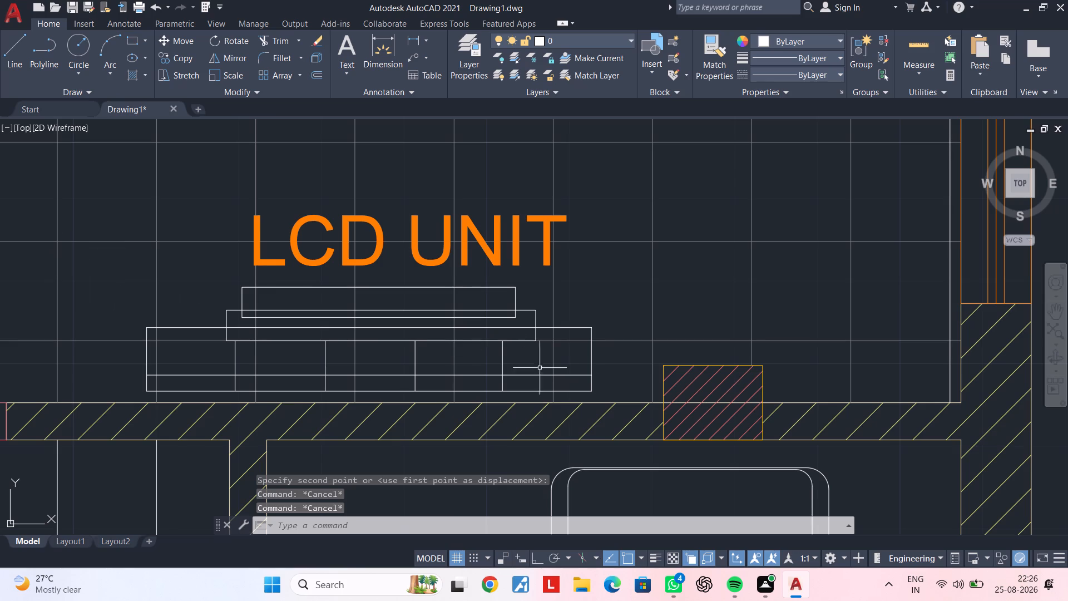
key("Escape")
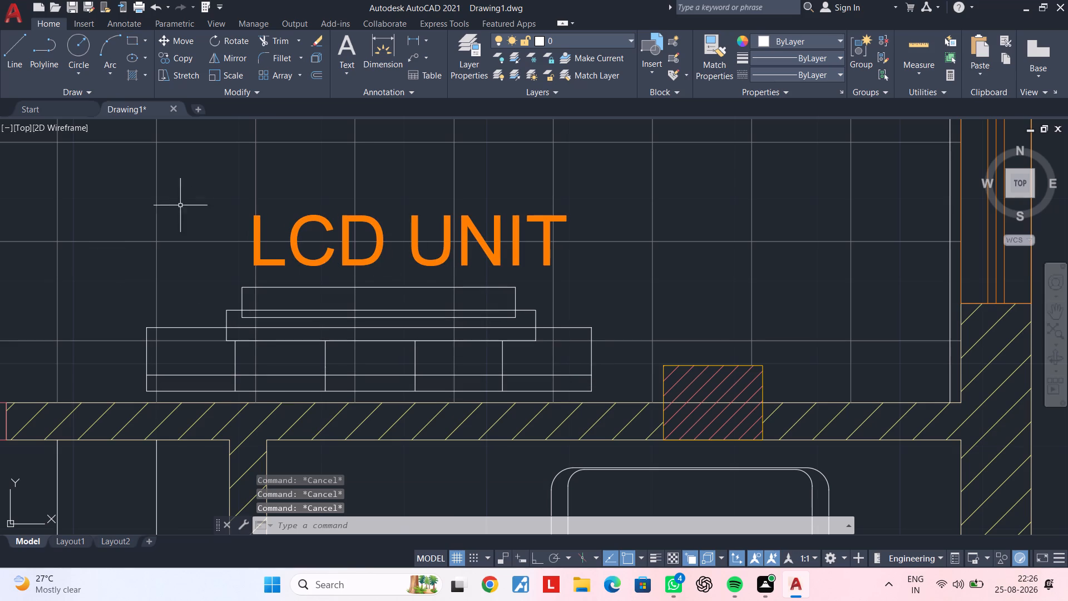
left_click_drag(166, 186, 186, 195)
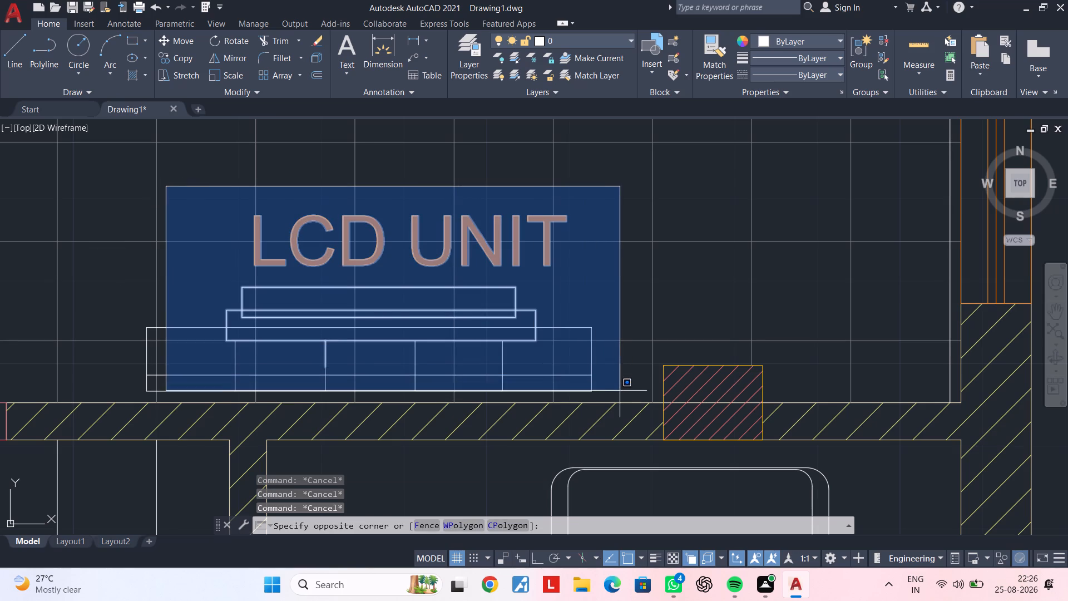
left_click(620, 392)
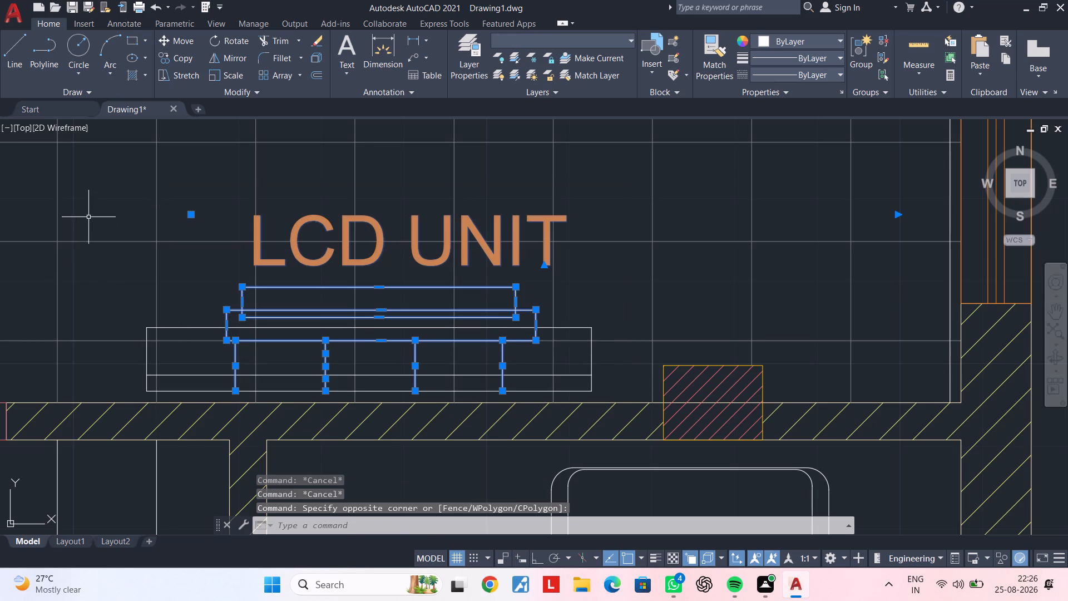
left_click_drag(88, 217, 94, 220)
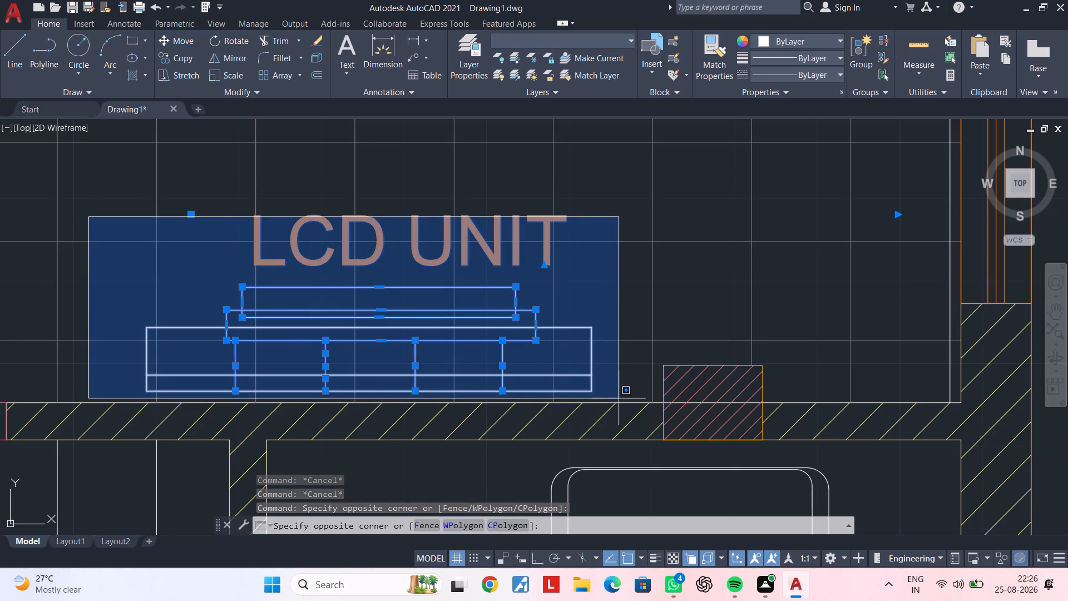
left_click(619, 398)
scroll(588, 356, "down", 1)
middle_click_drag(578, 346, 461, 318)
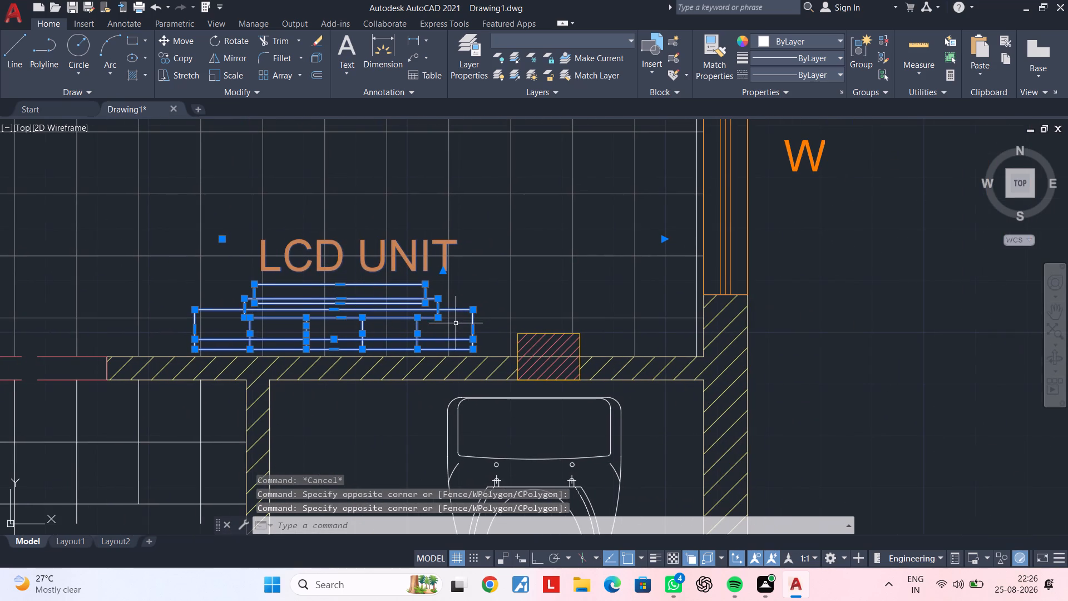
key("c")
key("o")
key("space")
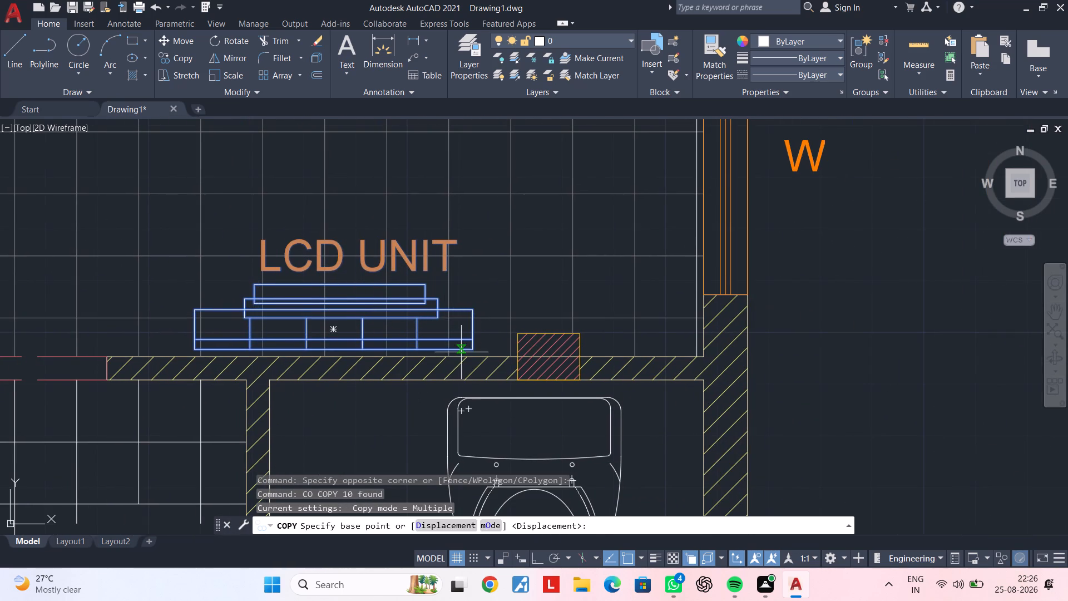
left_click(518, 357)
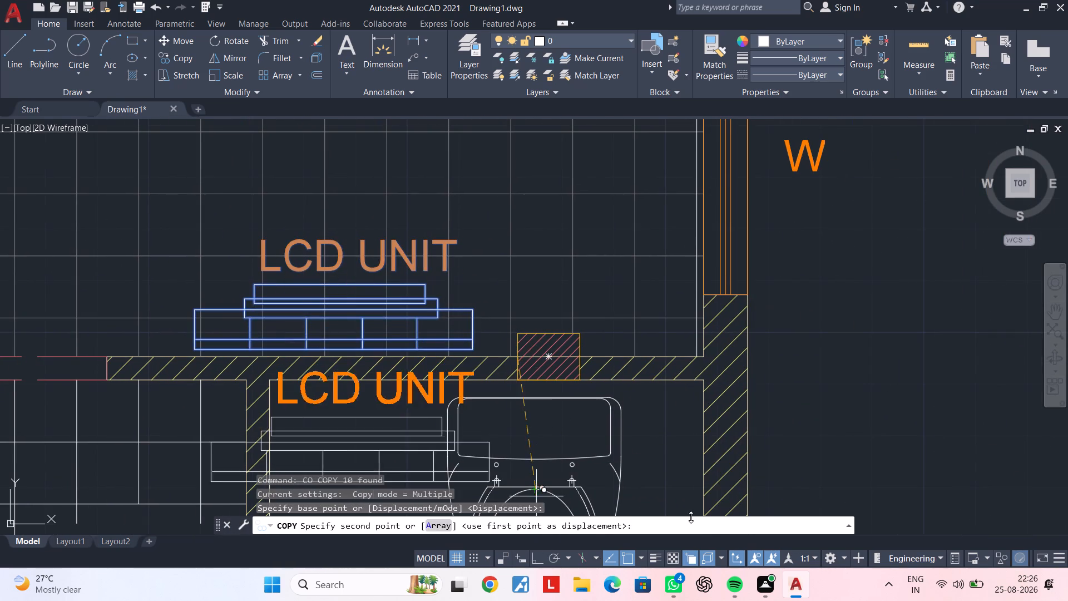
scroll(521, 296, "down", 2)
middle_click_drag(504, 295, 0, 288)
scroll(785, 287, "down", 1)
middle_click_drag(786, 287, 134, 293)
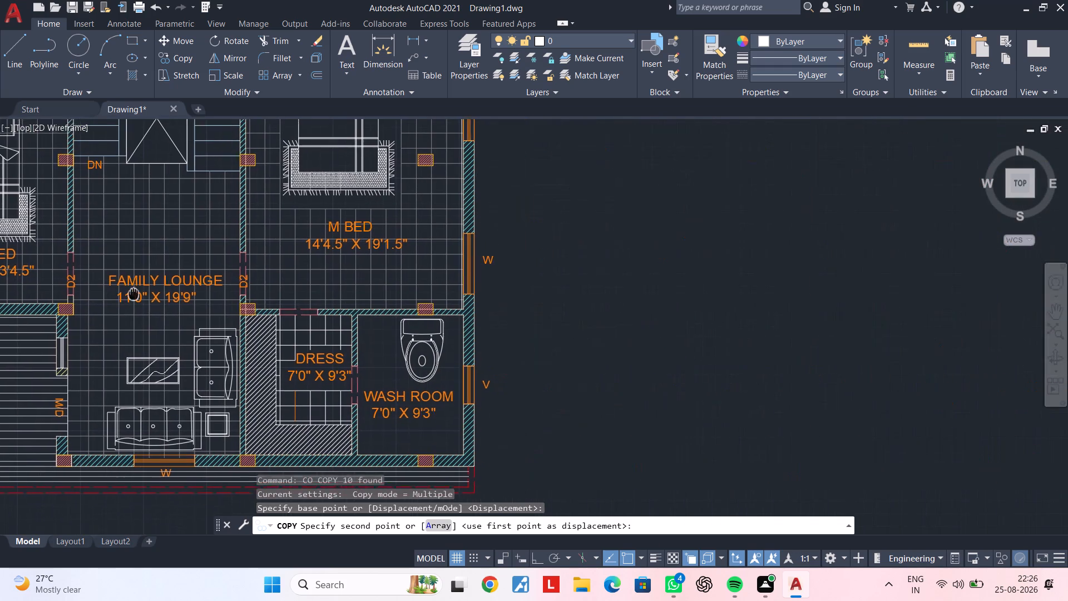
middle_click_drag(134, 293, 142, 295)
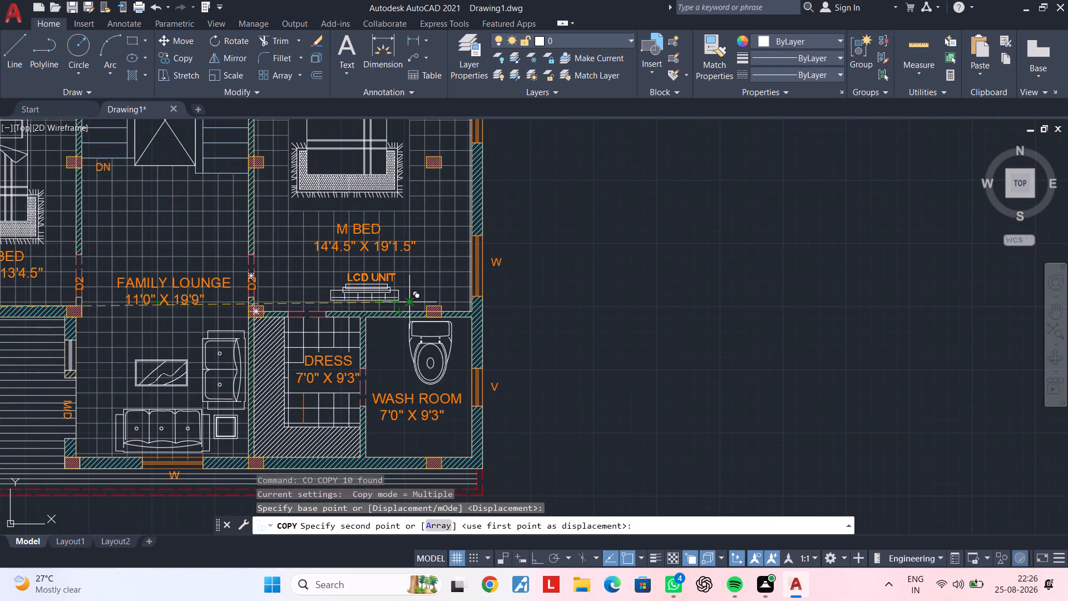
scroll(432, 304, "up", 3)
left_click(400, 331)
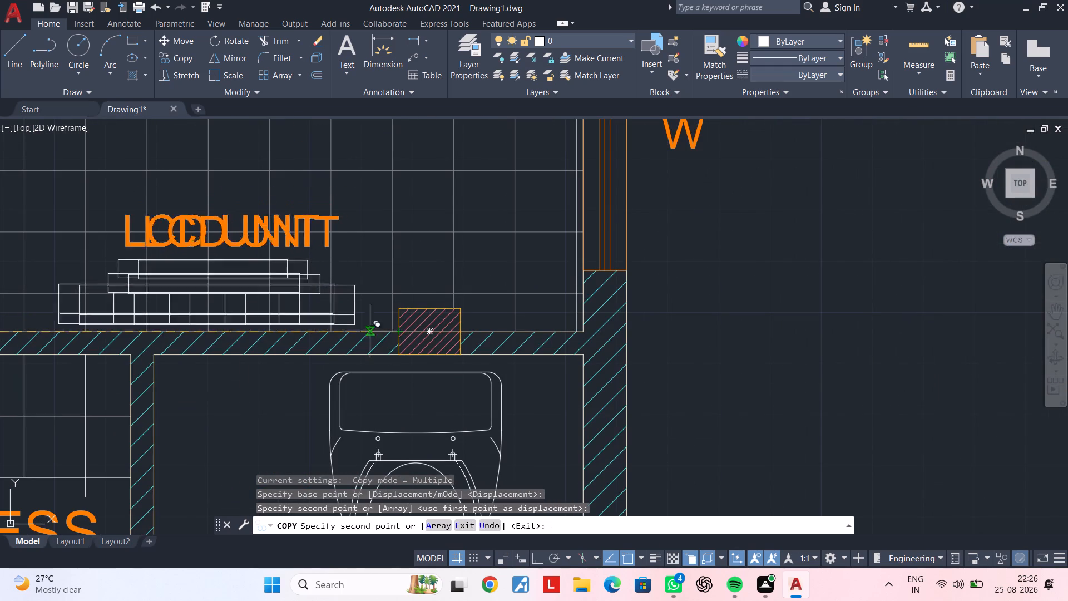
Place another copy of the labelled LCD unit along the south wall of the CHI/ BED room.
scroll(222, 331, "down", 1)
middle_click_drag(222, 331, 638, 280)
middle_click_drag(197, 310, 694, 264)
scroll(396, 279, "down", 1)
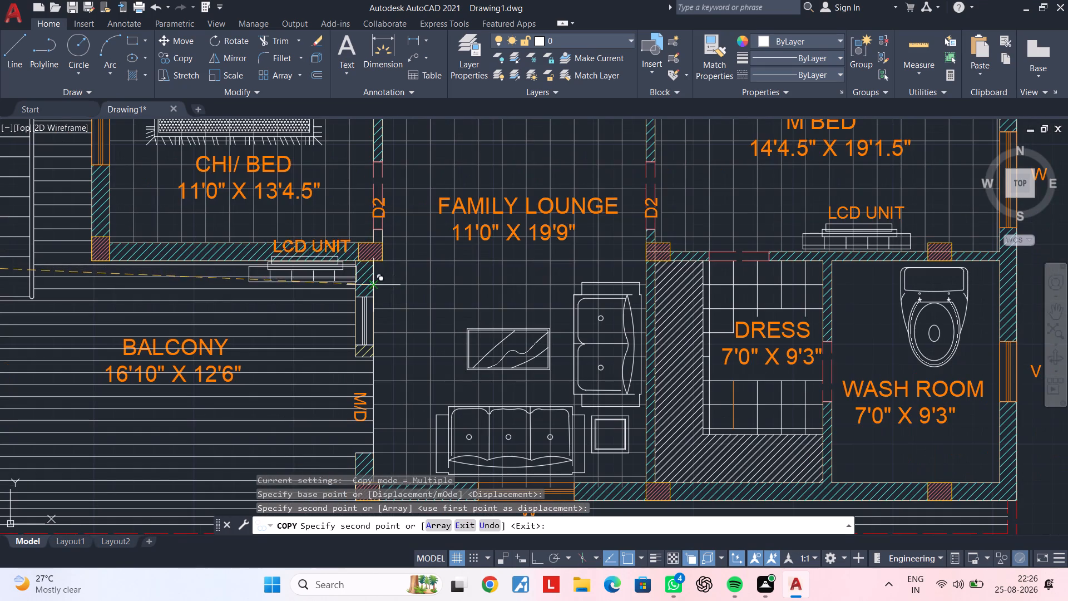
scroll(294, 238, "up", 2)
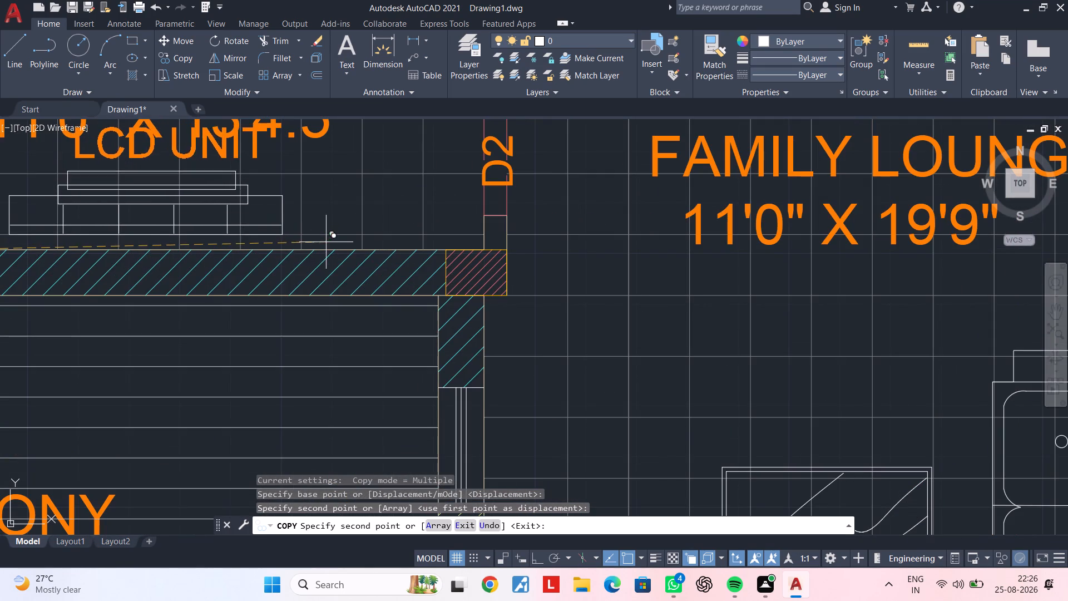
middle_click_drag(324, 243, 493, 254)
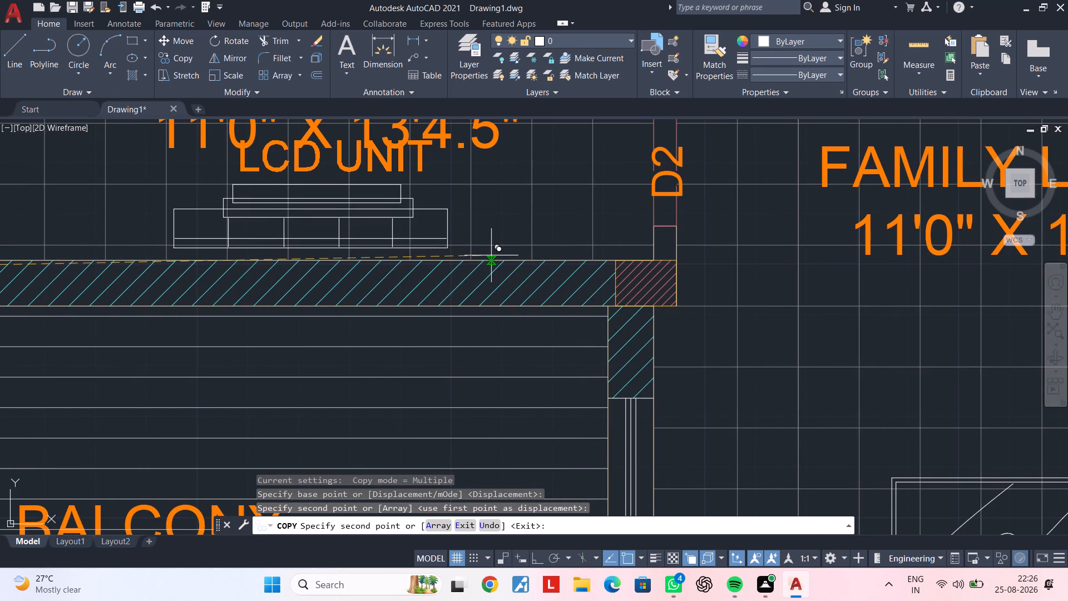
left_click(491, 255)
key("Escape")
key("Escape")
middle_click_drag(481, 194, 483, 349)
key("Escape")
middle_click_drag(479, 306, 485, 337)
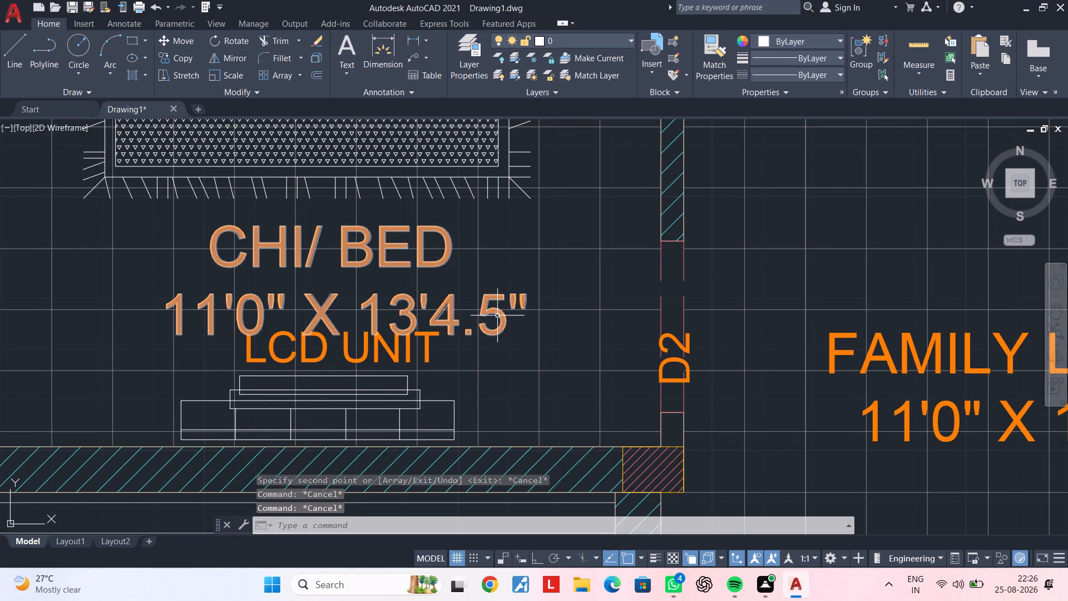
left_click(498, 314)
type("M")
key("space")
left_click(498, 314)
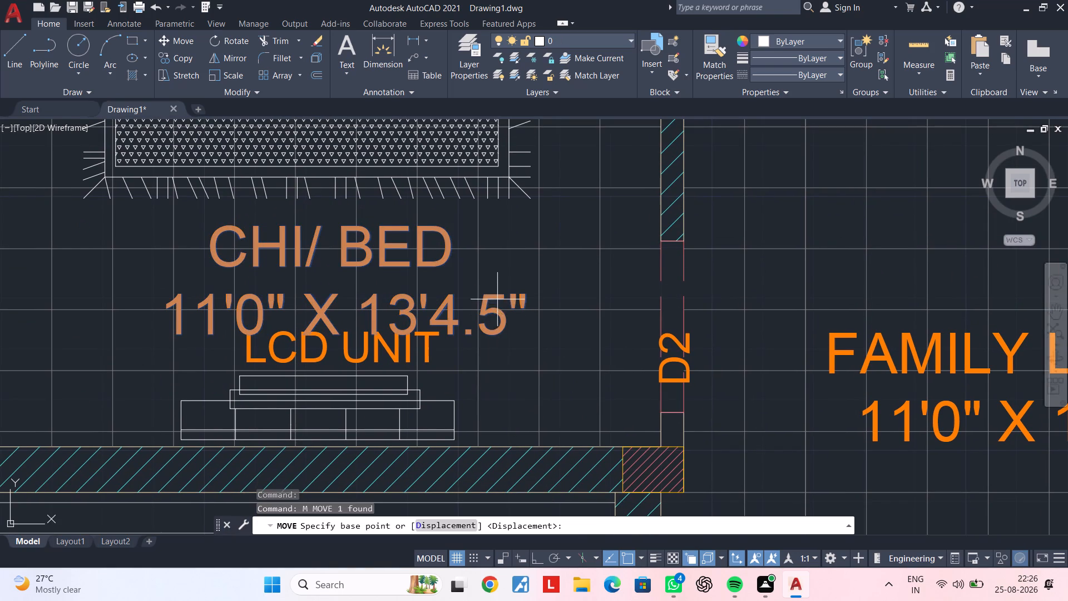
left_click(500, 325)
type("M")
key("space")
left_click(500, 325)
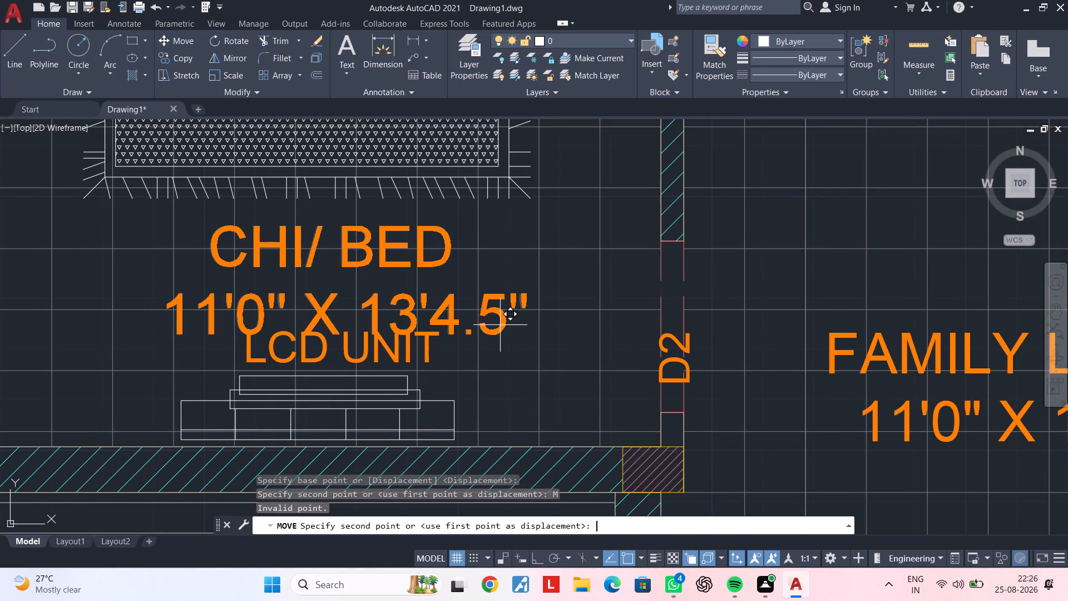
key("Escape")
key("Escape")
Move the CHI/ BED room label slightly north so it clears the LCD UNIT label.
left_click(499, 314)
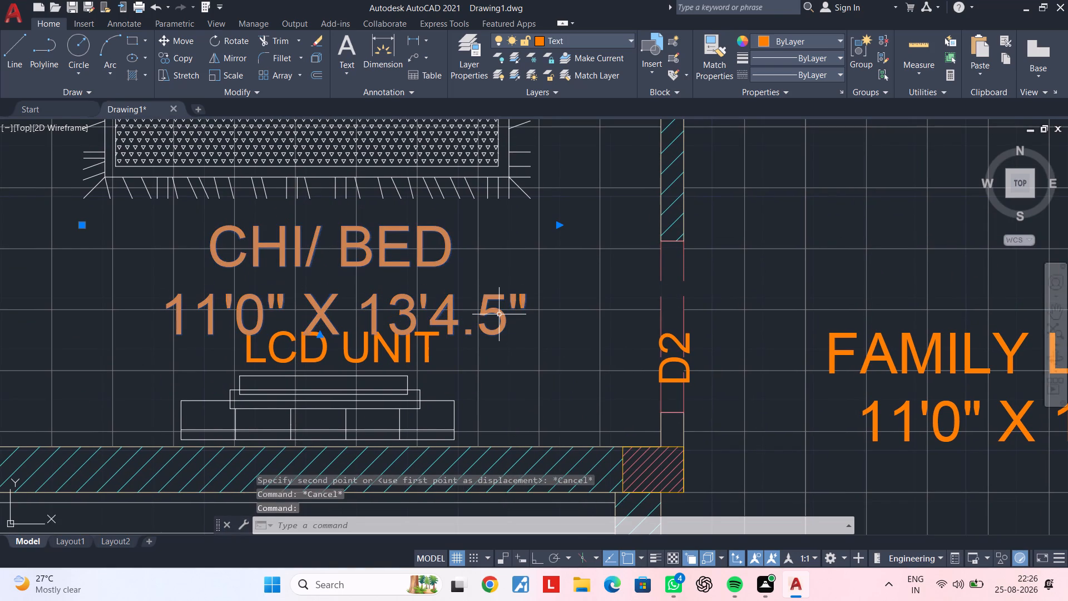
type("M")
key("space")
left_click(499, 315)
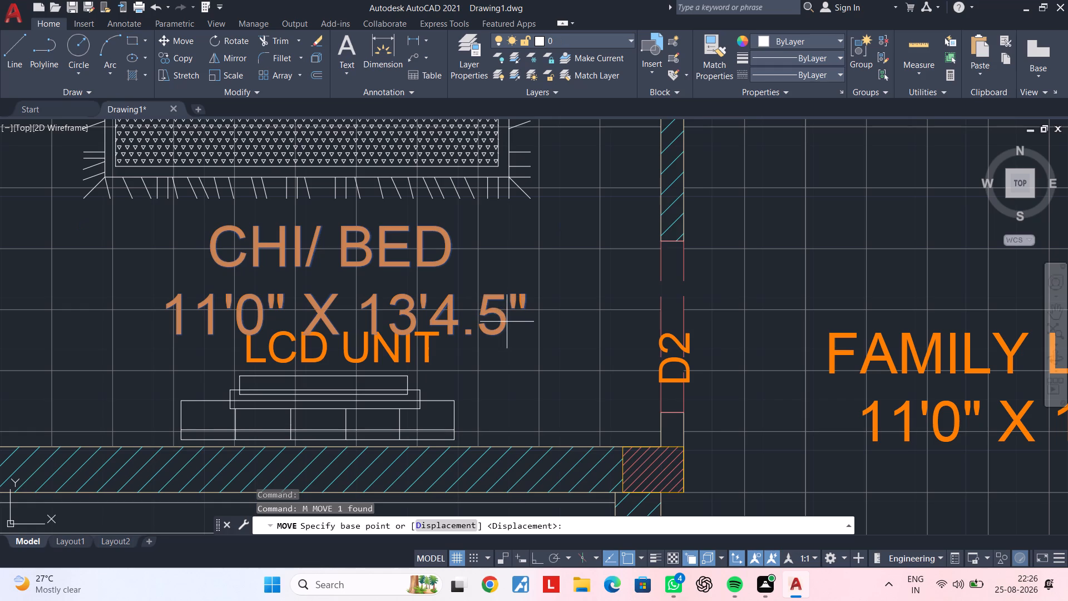
left_click(507, 322)
left_click(503, 299)
key("Escape")
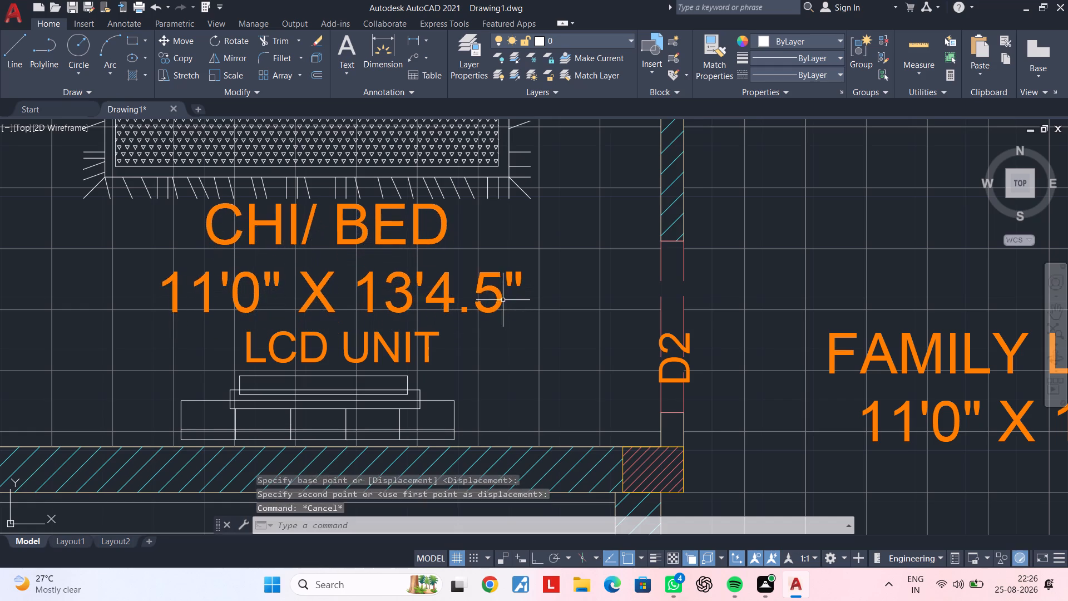
Review both floor plans side by side, checking the placed LCD units and the balcony area.
scroll(508, 306, "down", 3)
middle_click_drag(511, 318, 382, 320)
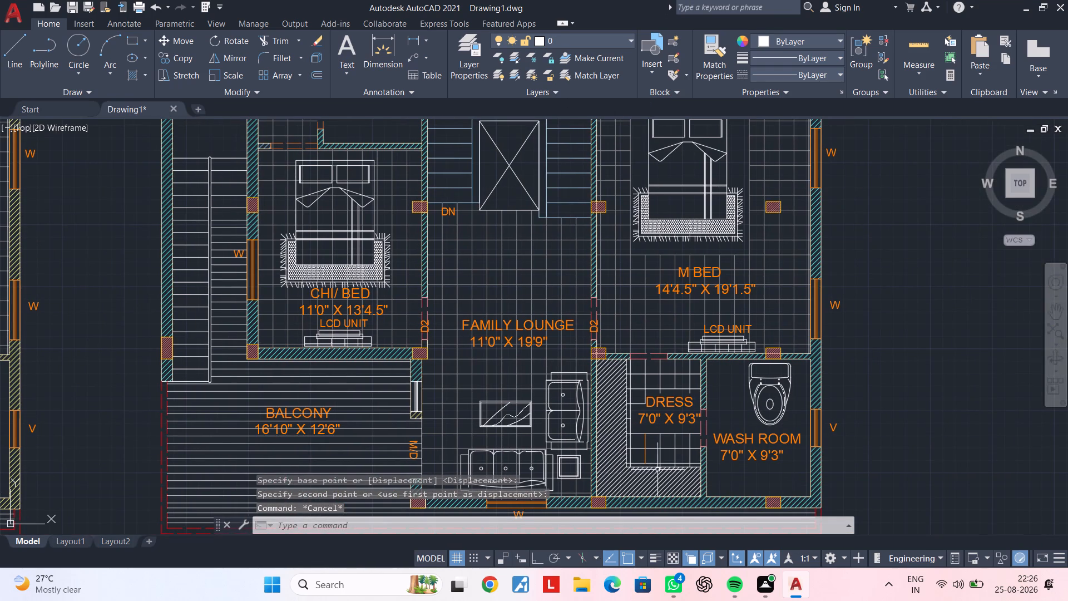
scroll(565, 363, "down", 1)
middle_click_drag(510, 353, 399, 361)
key("Escape")
key("Escape")
middle_click_drag(394, 363, 546, 330)
key("Escape")
middle_click_drag(444, 336, 516, 316)
key("Escape")
key("Escape")
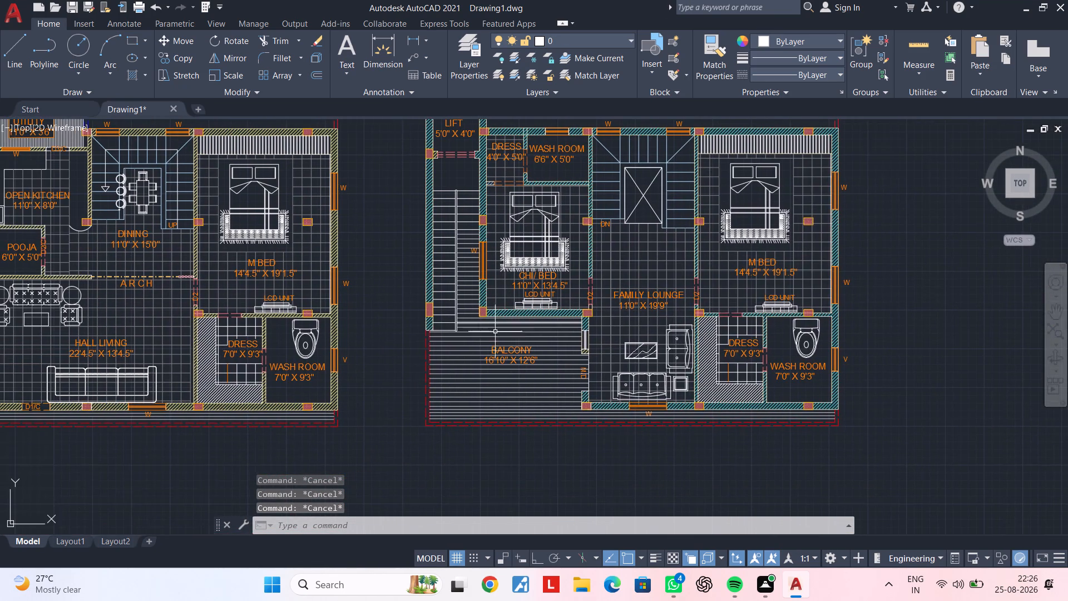
middle_click_drag(426, 349, 527, 343)
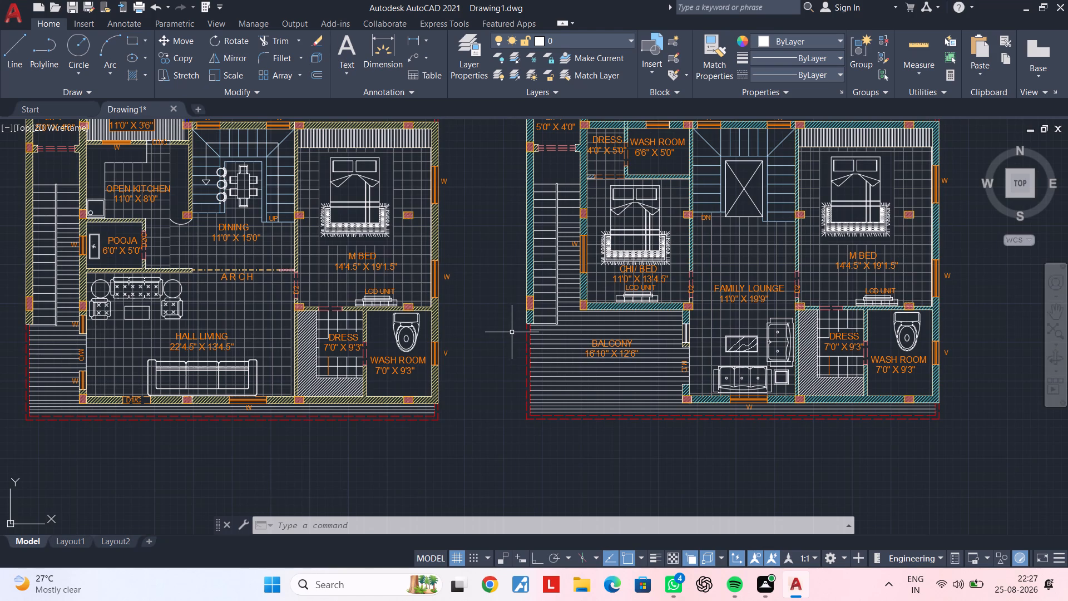
key("Escape")
key("Escape")
key("Escape")
key("Escape")
key("Escape")
key("Escape")
key("Escape")
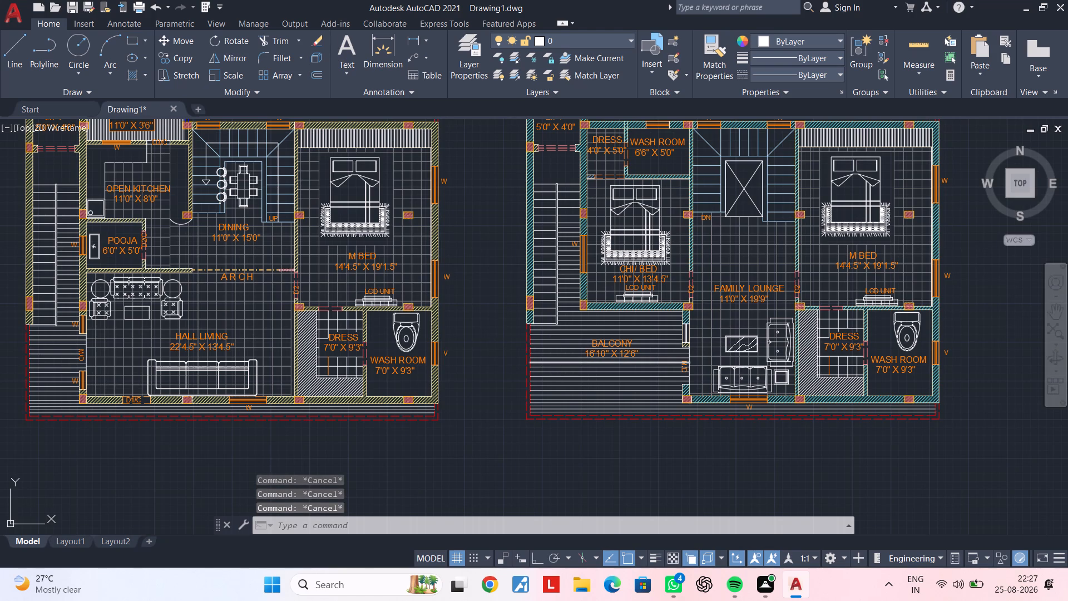
key("Escape")
Draw two vertical construction lines through the west and east edges of the column at the CHI/ BED's southwest corner.
middle_click_drag(563, 325, 547, 325)
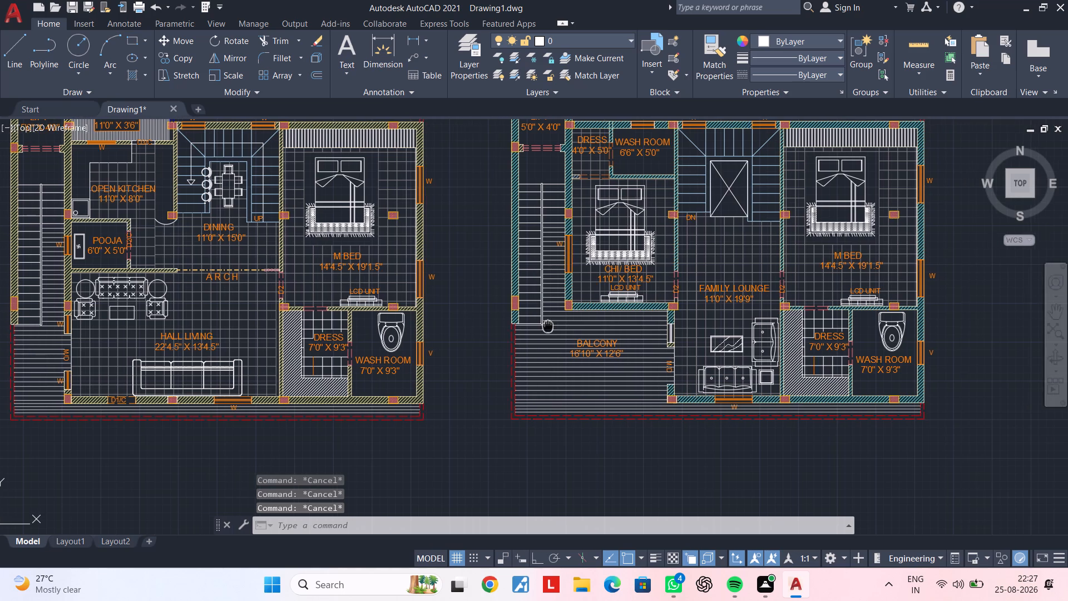
middle_click_drag(547, 325, 542, 331)
key("x")
key("l")
key("space")
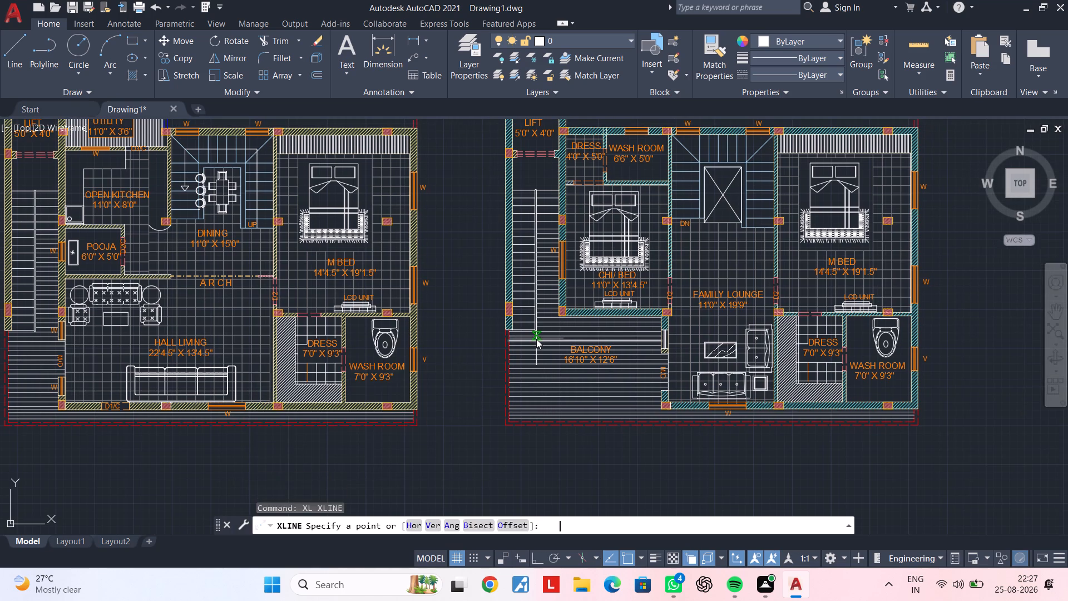
type("V")
key("space")
scroll(550, 312, "up", 2)
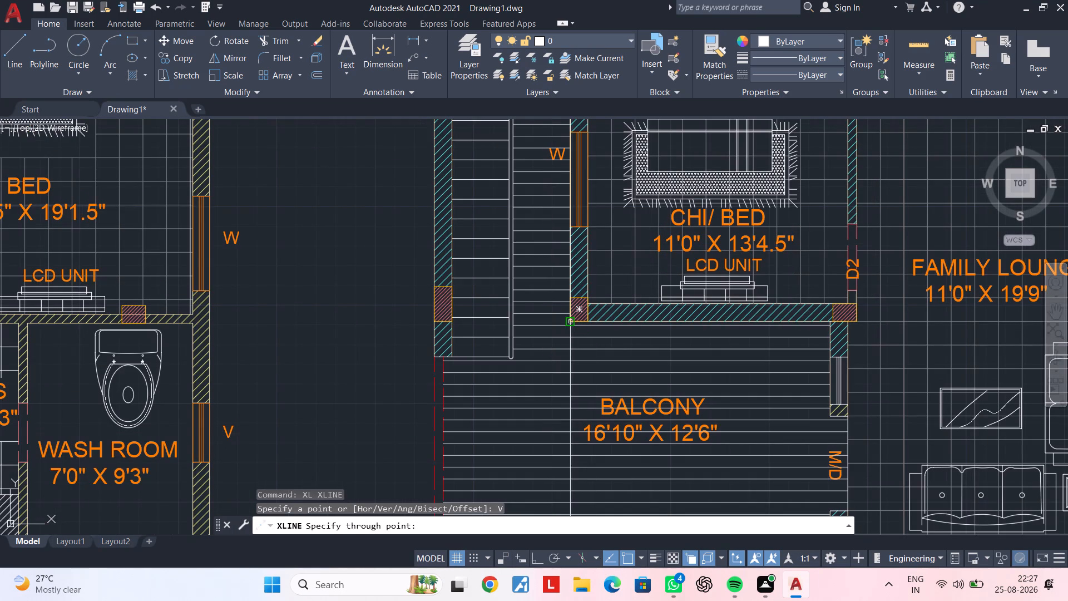
left_click(571, 323)
left_click(589, 323)
middle_click_drag(584, 358, 595, 298)
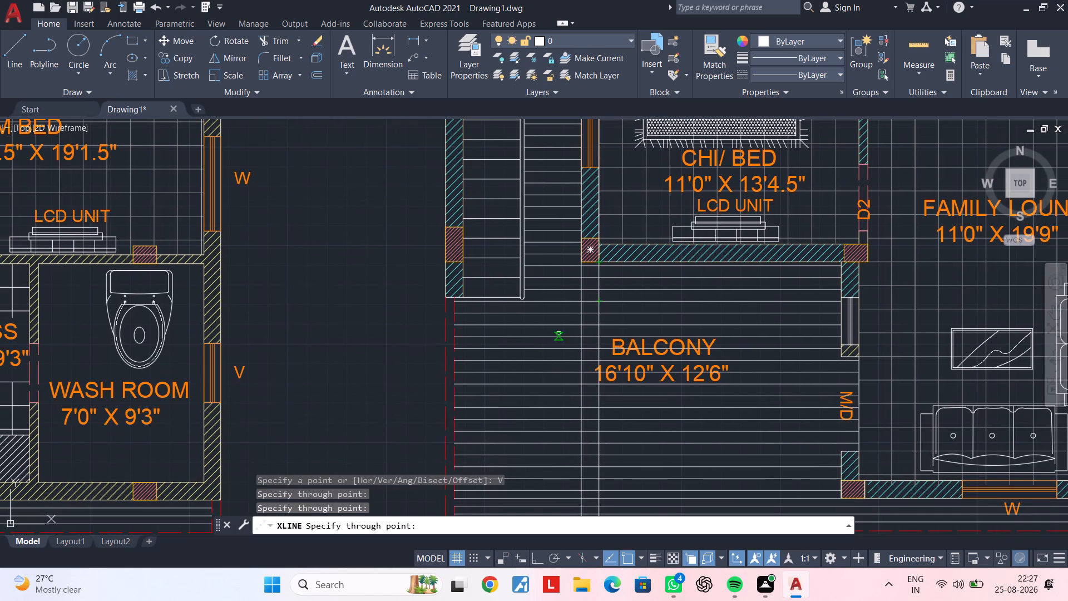
middle_click_drag(471, 336, 477, 263)
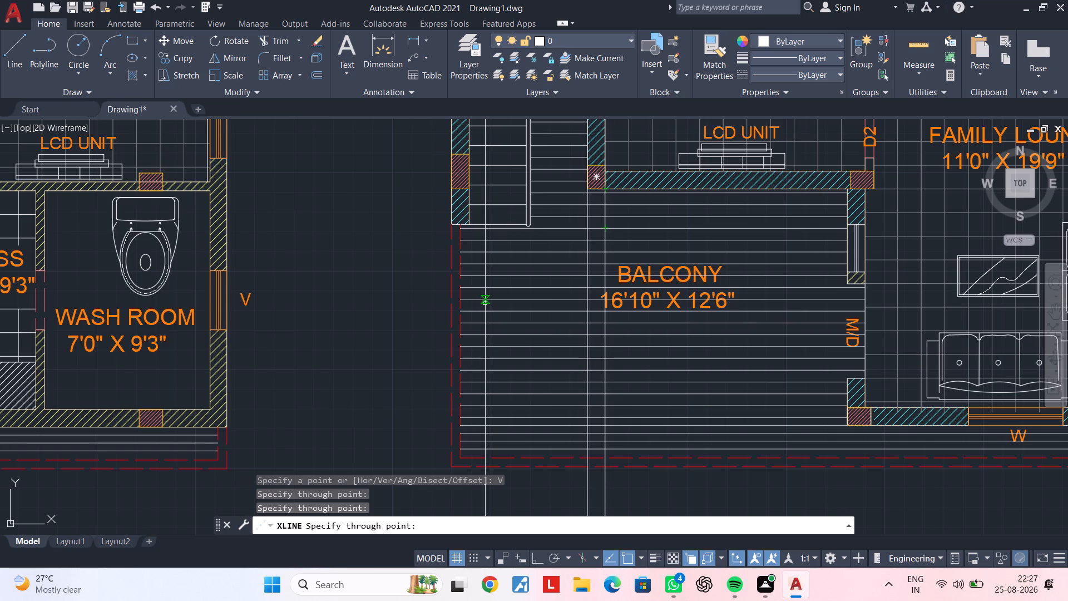
key("Escape")
key("Escape")
key("Escape")
key("Escape")
key("Escape")
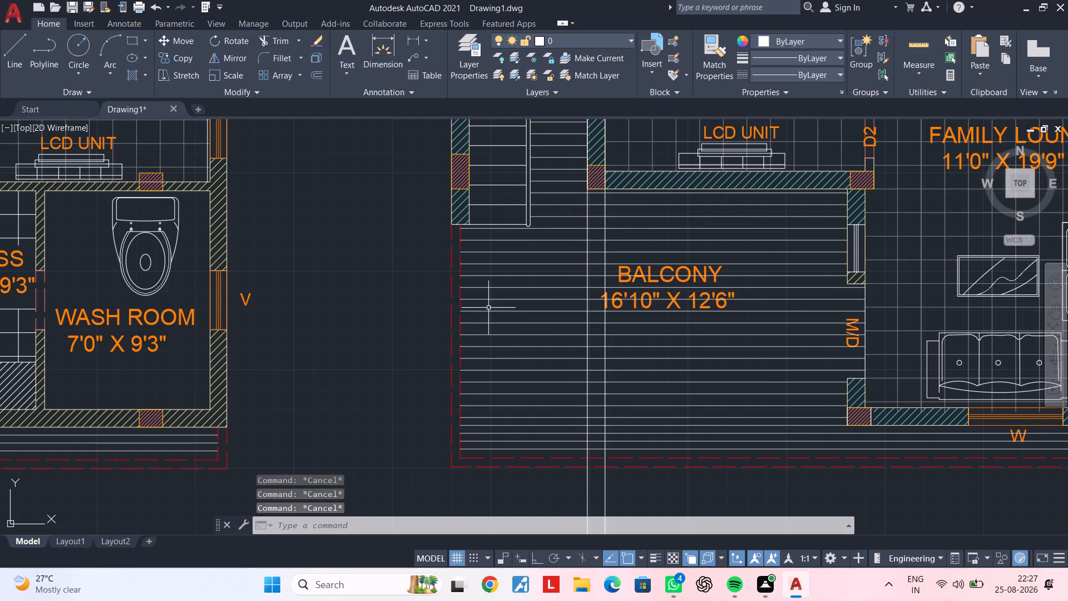
key("Escape")
key("Escape")
key("Escape")
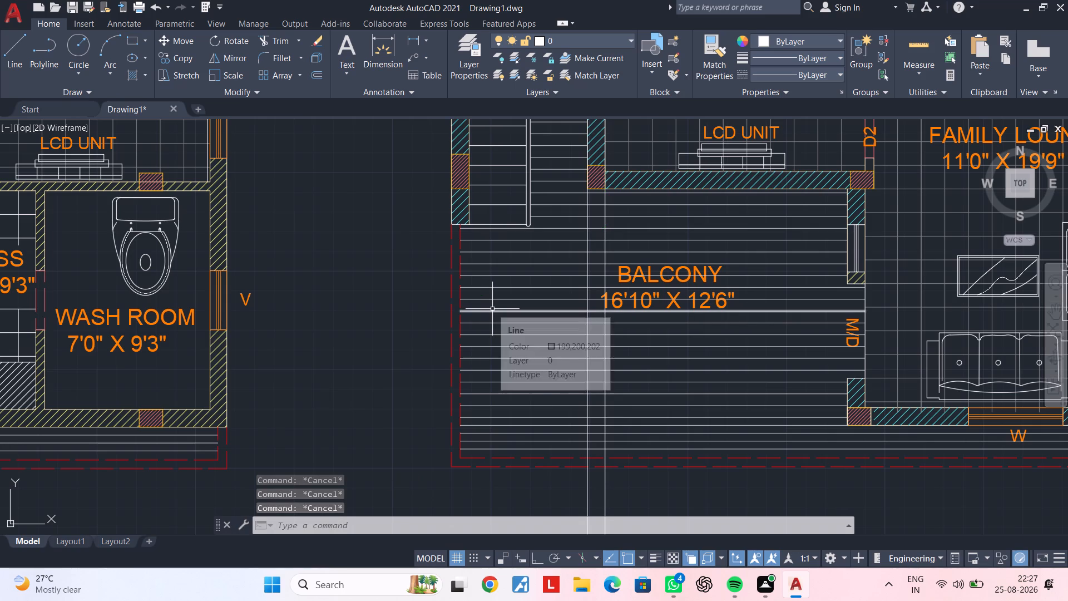
Draw two horizontal construction lines through the north and south edges of the column at the family lounge's southwest corner.
middle_click_drag(492, 309, 468, 313)
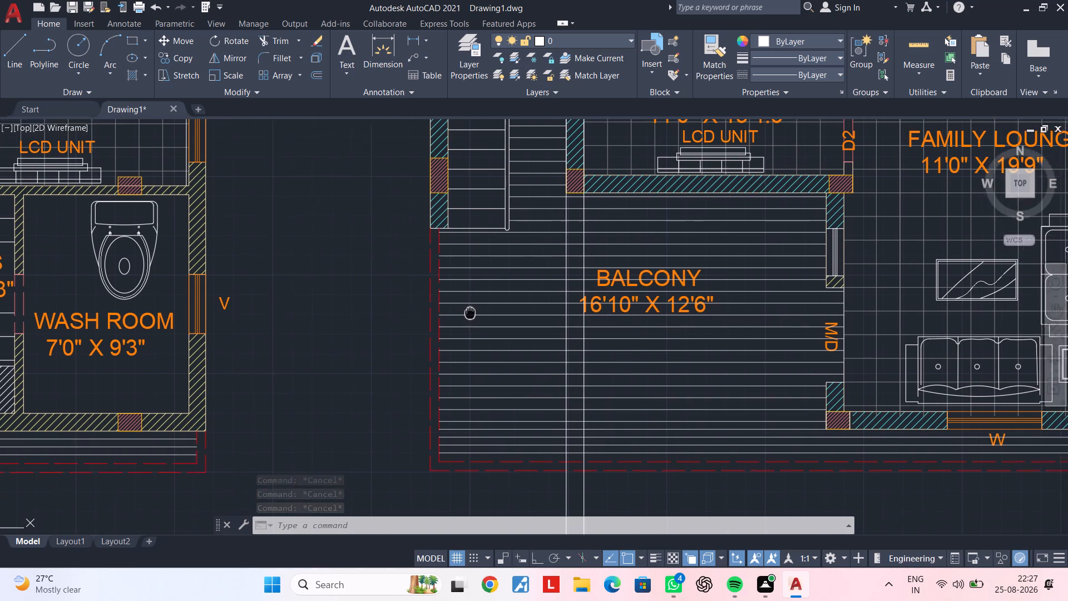
middle_click_drag(468, 313, 458, 315)
type("XL")
key("space")
key("h")
key("space")
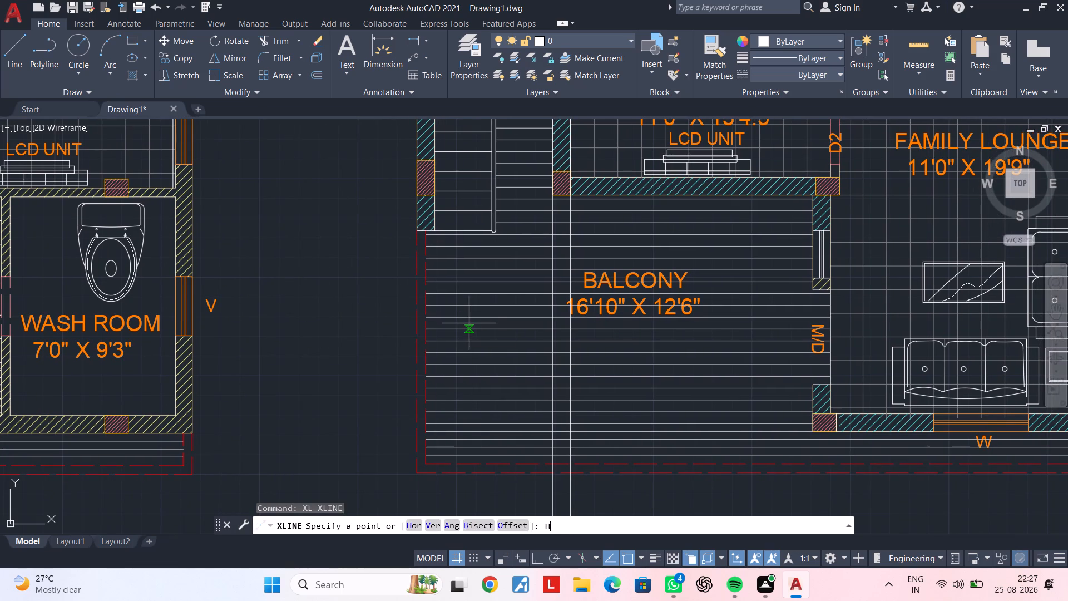
scroll(810, 417, "up", 1)
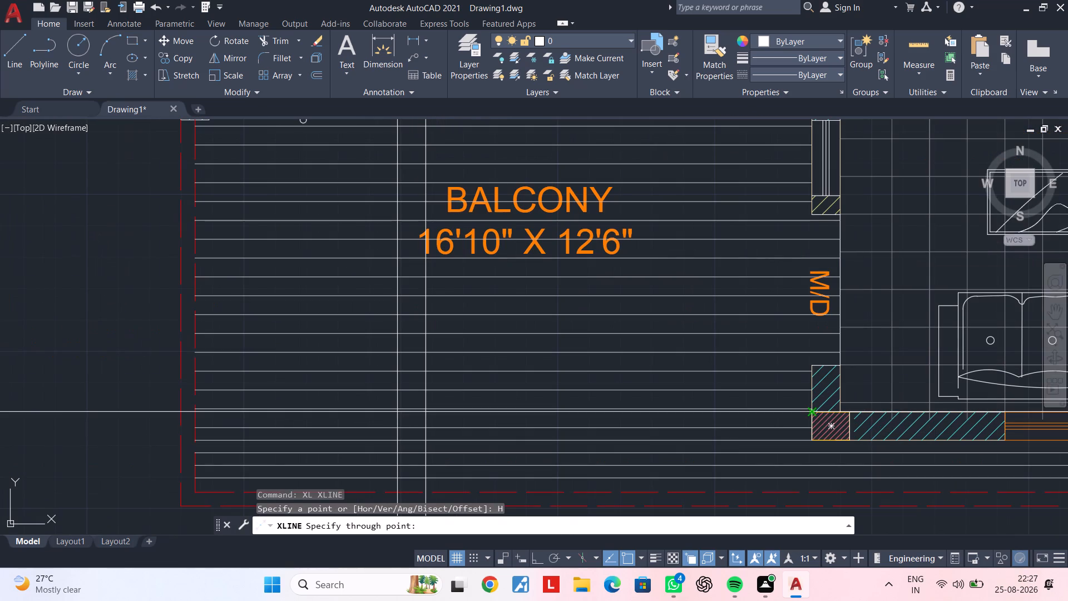
left_click(810, 415)
left_click(812, 441)
key("Escape")
key("Escape")
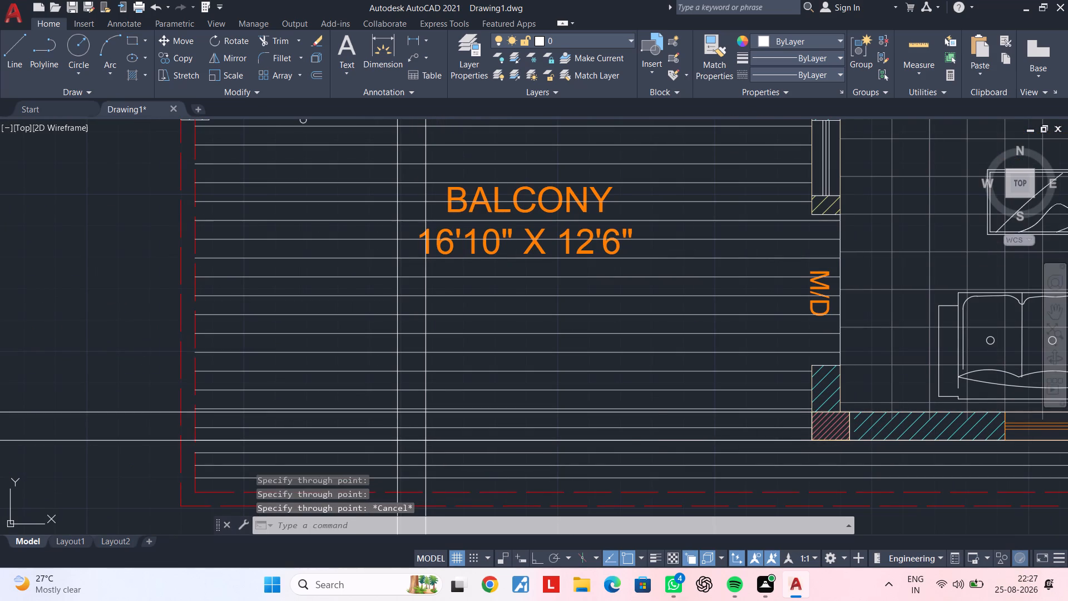
Trim the north horizontal construction line and the adjacent balcony floor line between the two vertical construction lines.
key("Escape")
middle_click_drag(535, 439, 544, 431)
key("Escape")
key("Escape")
key("t")
key("r")
key("space")
scroll(382, 406, "up", 2)
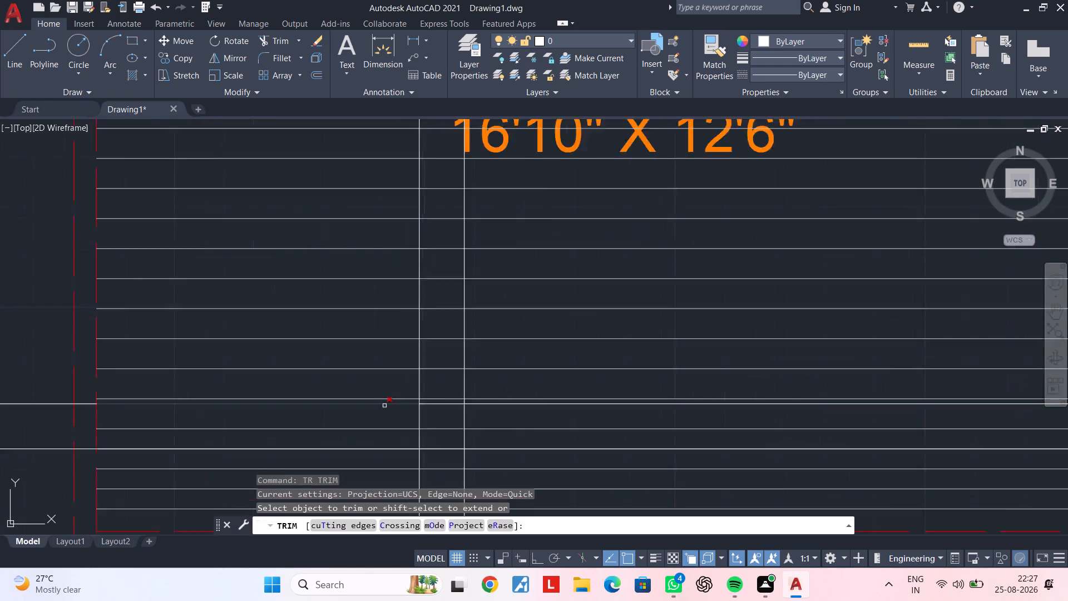
scroll(384, 406, "up", 1)
left_click(496, 398)
middle_click_drag(498, 439, 500, 383)
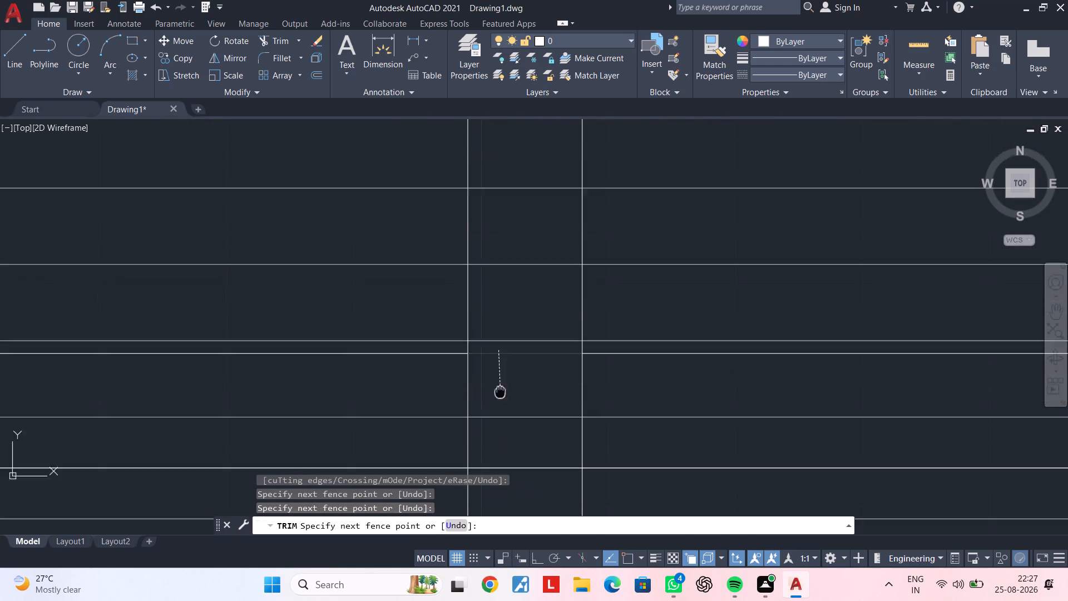
middle_click_drag(500, 383, 498, 331)
left_click(498, 378)
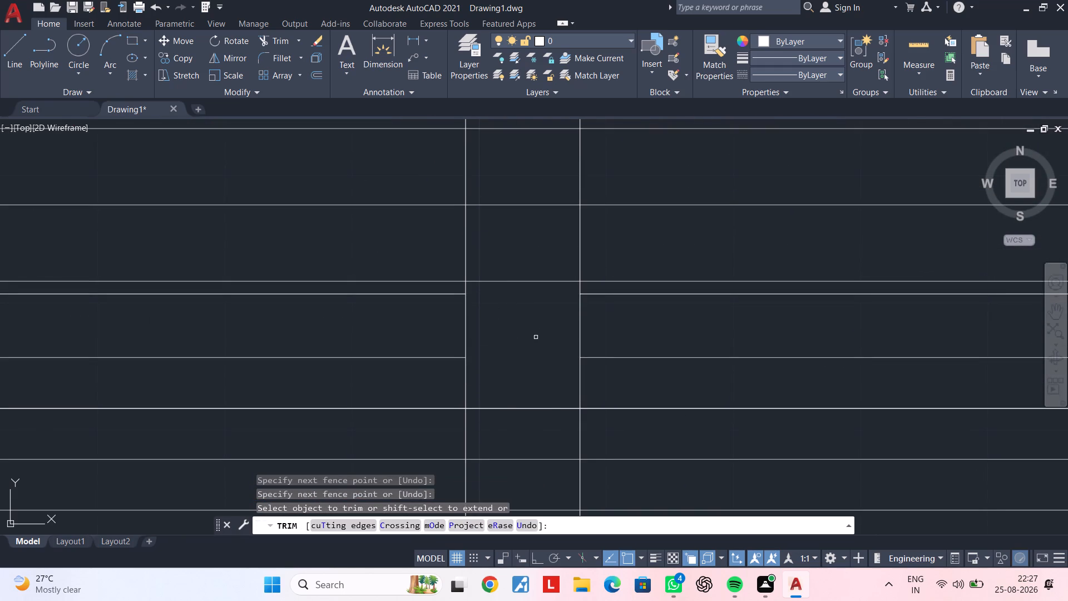
middle_click_drag(536, 337, 510, 372)
scroll(508, 366, "down", 2)
middle_click_drag(508, 365, 492, 383)
key("Escape")
key("Escape")
Copy the hatched column at the CHI/ BED's southwest corner to the balcony's south side, between the two vertical construction lines.
middle_click_drag(496, 390, 481, 449)
scroll(507, 394, "down", 2)
middle_click_drag(507, 394, 483, 410)
key("Escape")
key("Escape")
scroll(454, 191, "up", 2)
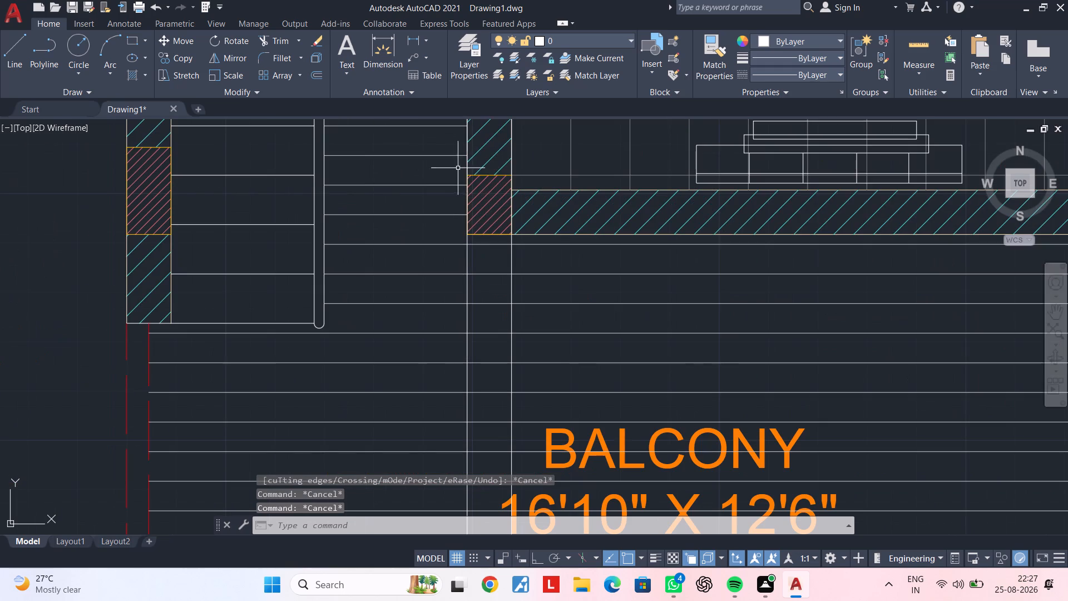
left_click(452, 166)
left_click(553, 265)
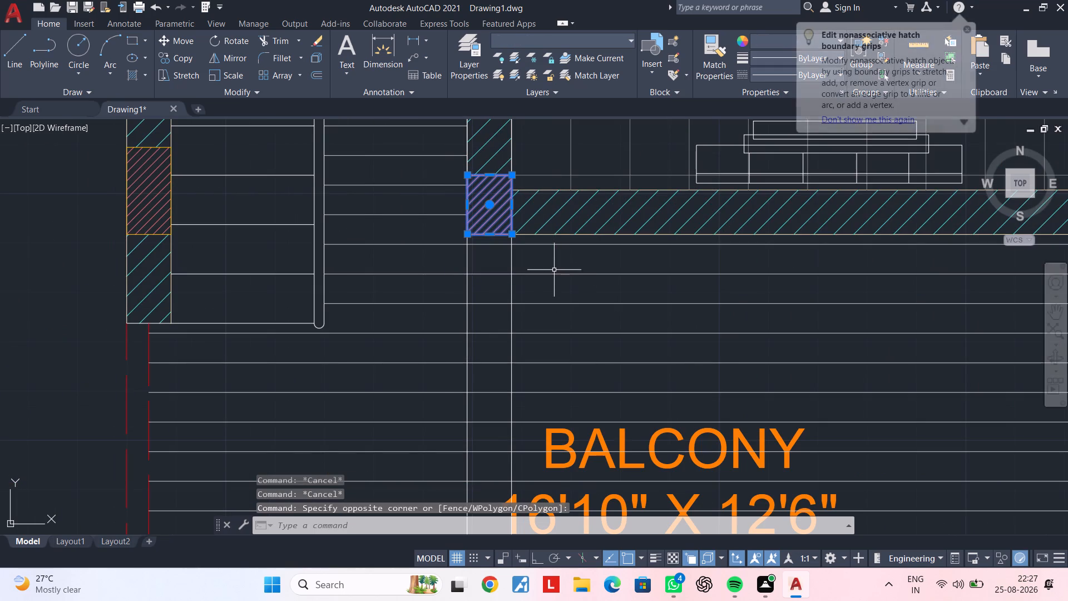
key("c")
key("o")
key("space")
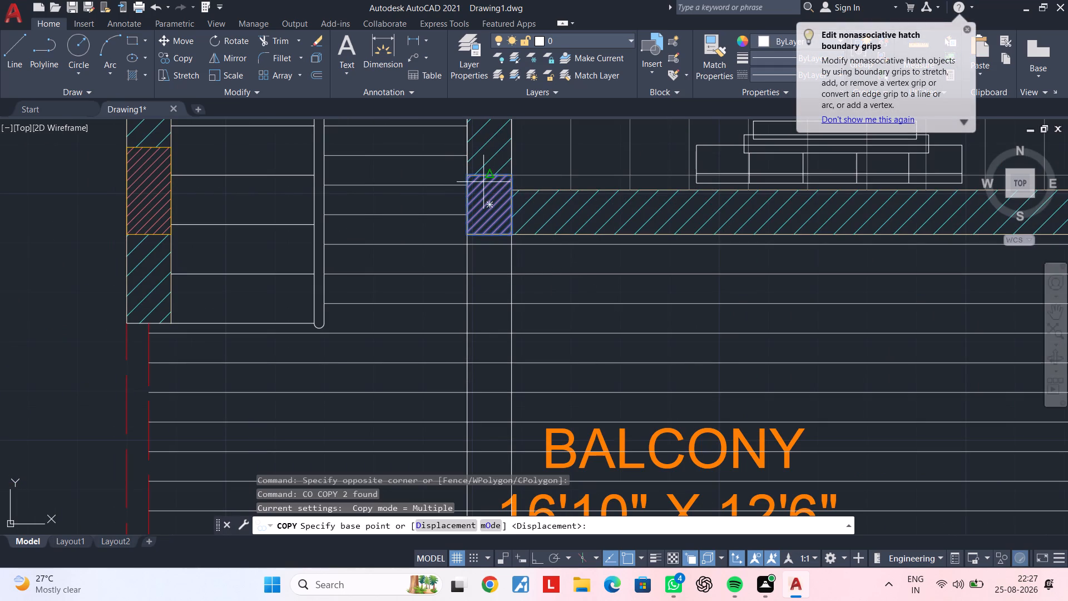
left_click_drag(469, 177, 471, 184)
middle_click_drag(516, 372, 495, 154)
middle_click_drag(491, 344, 508, 129)
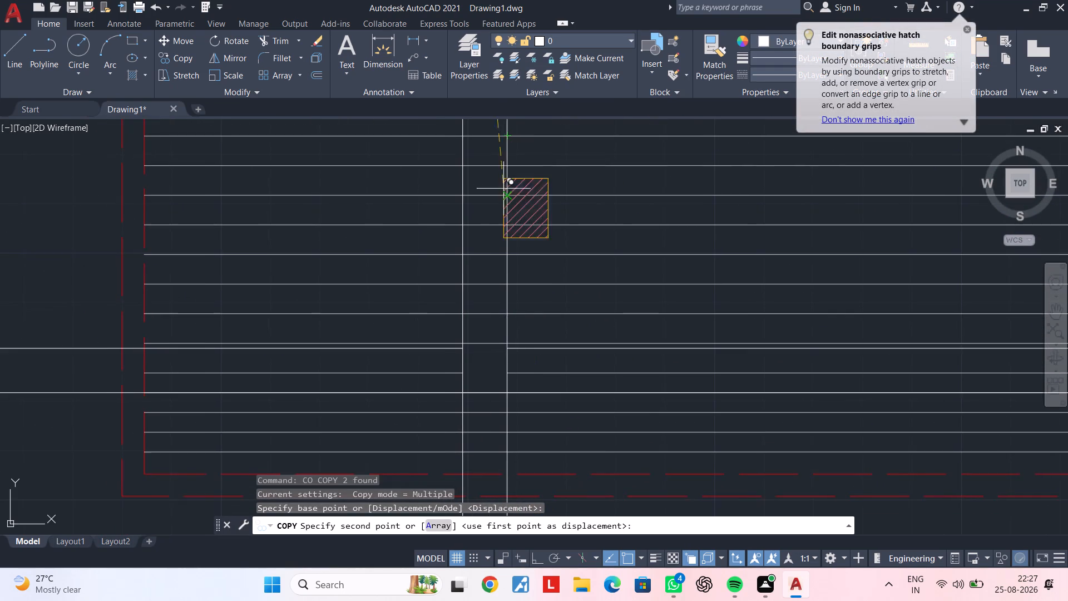
scroll(469, 338, "up", 2)
left_click(451, 346)
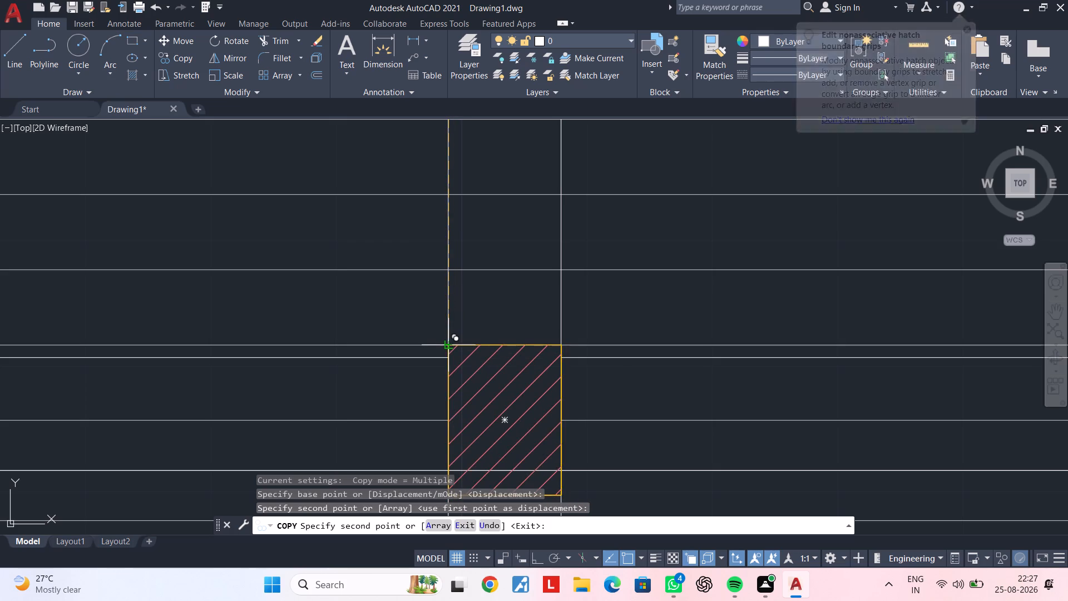
Place another column copy at the balcony's southwest corner, where the north construction line meets the outer dashed line.
scroll(453, 348, "down", 3)
scroll(471, 352, "up", 1)
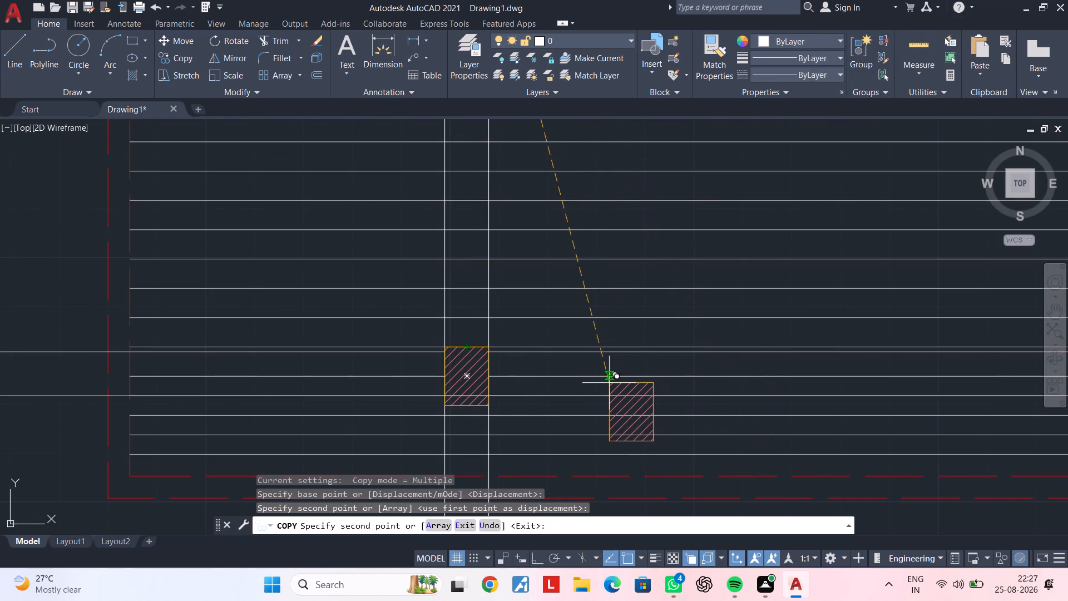
middle_click_drag(289, 366, 629, 354)
scroll(445, 346, "up", 2)
left_click(441, 327)
key("Escape")
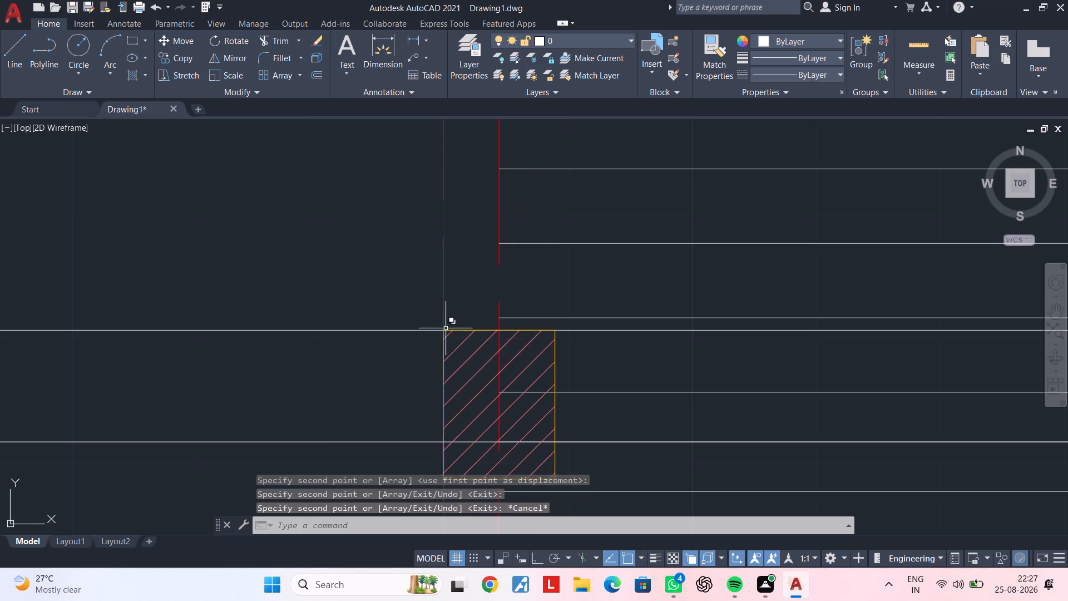
key("Escape")
Delete the horizontal construction lines through the balcony's southwest column and the two vertical ones through the other new column.
middle_click_drag(568, 344, 709, 309)
key("Escape")
left_click(462, 427)
left_click(399, 269)
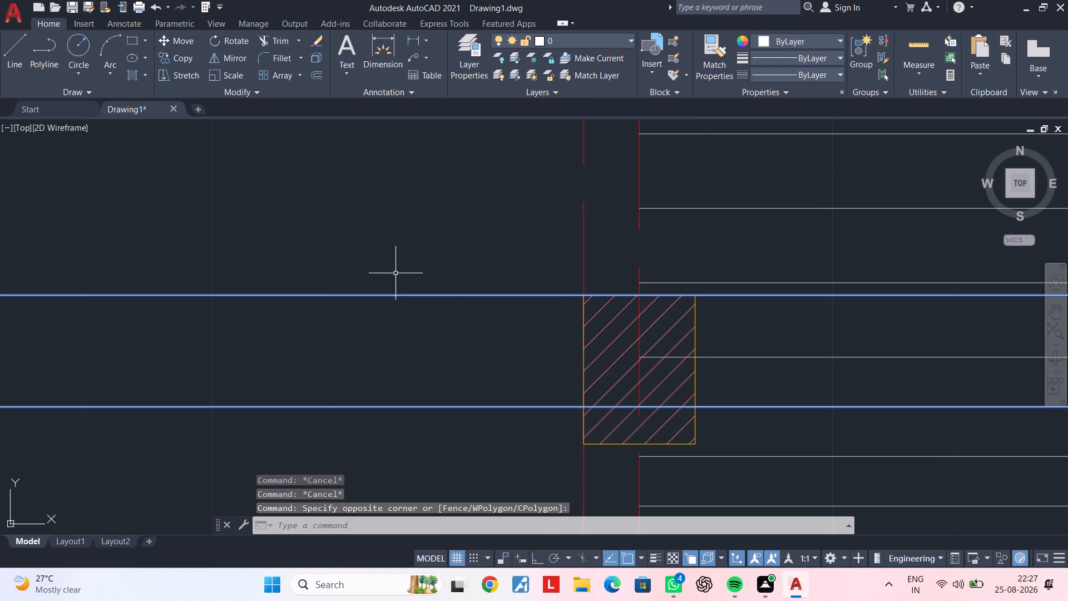
key("Delete")
scroll(413, 285, "down", 3)
middle_click_drag(473, 332, 320, 378)
middle_click_drag(615, 428, 622, 306)
left_click(625, 356)
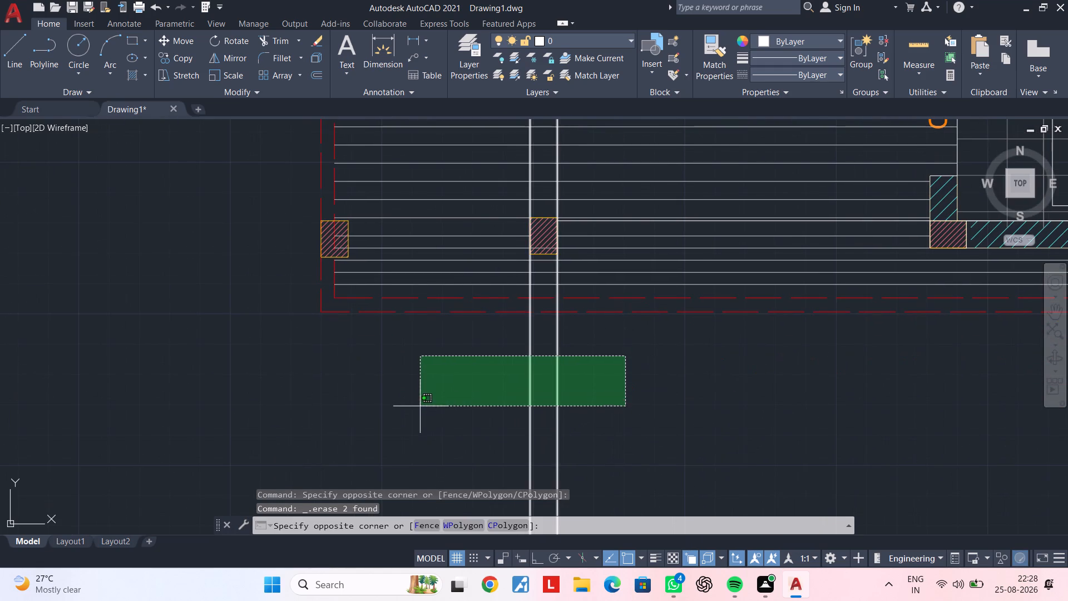
left_click(420, 406)
key("Delete")
scroll(444, 407, "down", 2)
middle_click_drag(478, 407, 458, 427)
key("Escape")
key("Escape")
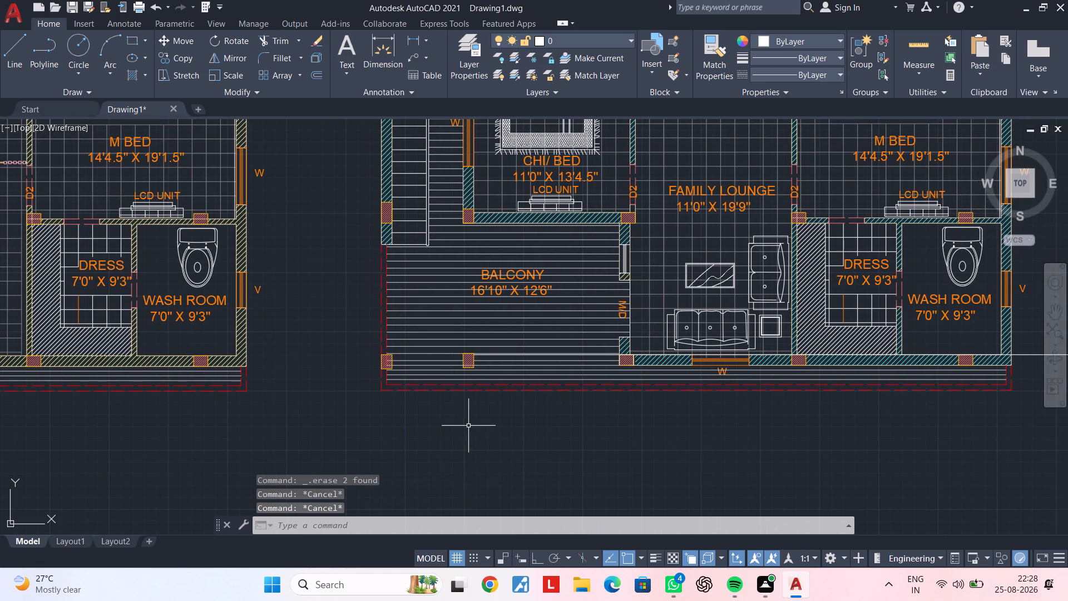
key("Escape")
key("Escape")
key("Escape")
Delete the leftover trimmed construction line running east from the new middle balcony column.
scroll(548, 353, "up", 2)
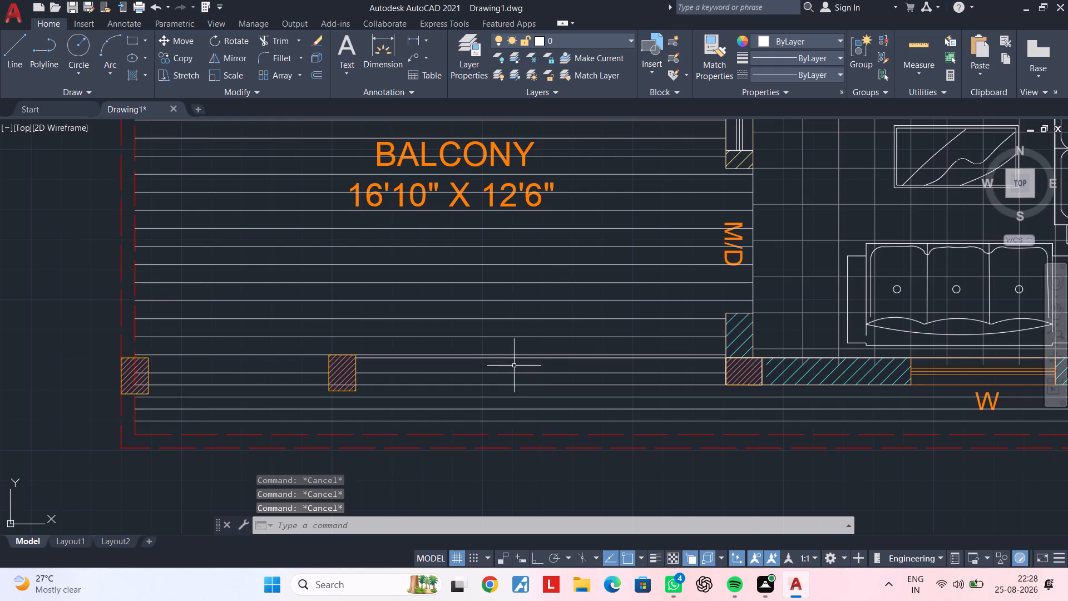
scroll(490, 365, "up", 3)
scroll(509, 366, "down", 2)
middle_click_drag(537, 370, 298, 370)
scroll(365, 374, "up", 2)
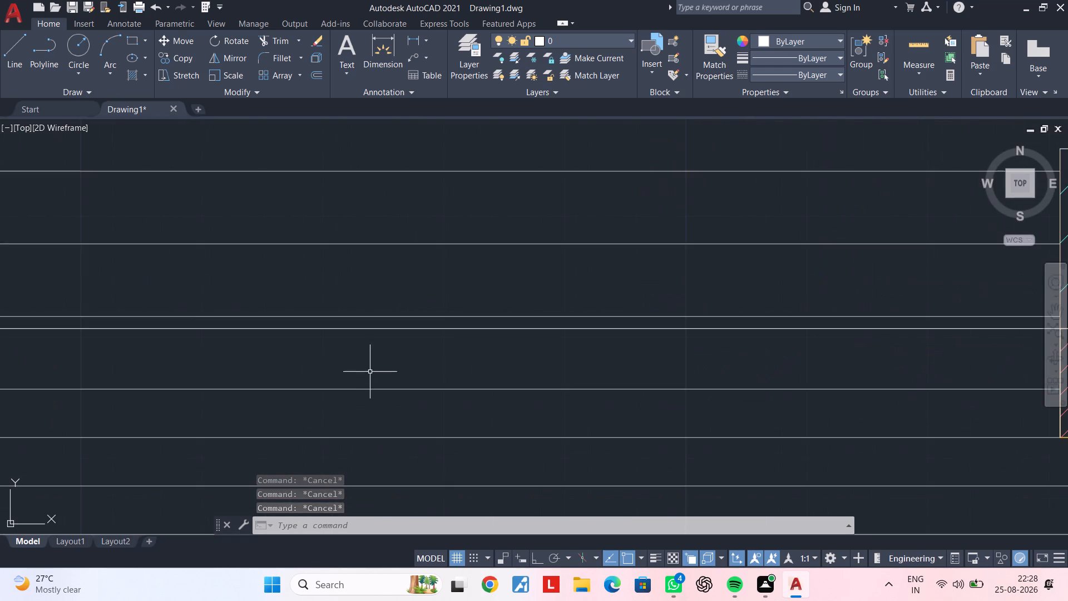
left_click(393, 329)
scroll(489, 344, "down", 2)
middle_click_drag(496, 346, 192, 353)
scroll(220, 365, "down", 3)
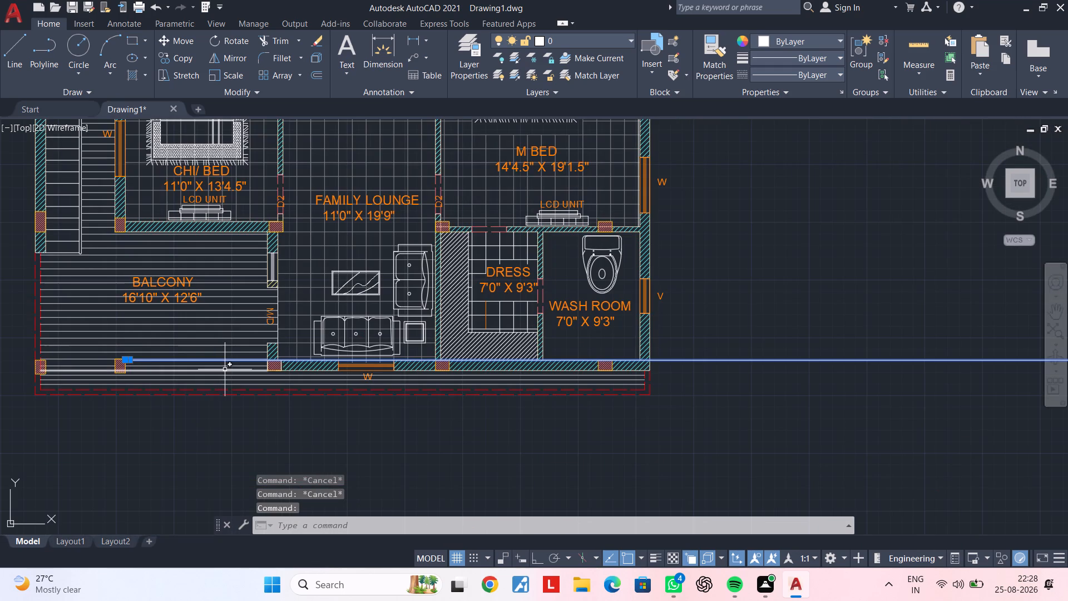
key("Delete")
Review the new balcony columns and the rest of the floor plan, including the bedrooms and stair area.
scroll(259, 373, "up", 3)
scroll(259, 373, "down", 1)
middle_click_drag(259, 373, 560, 359)
middle_click_drag(344, 366, 501, 358)
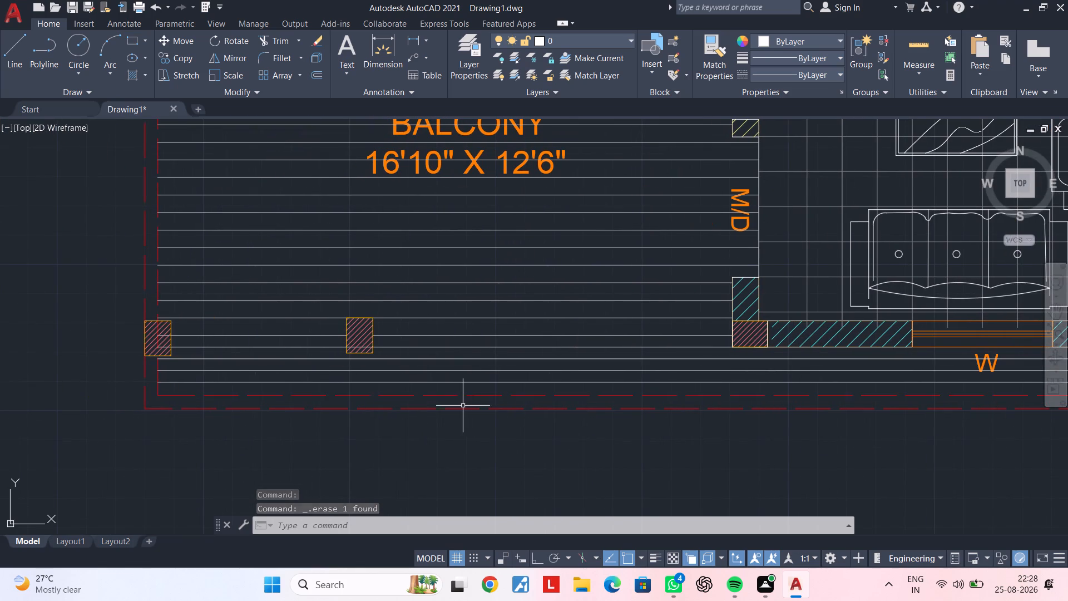
middle_click_drag(429, 395, 462, 360)
key("Escape")
key("Escape")
key("Escape")
key("Escape")
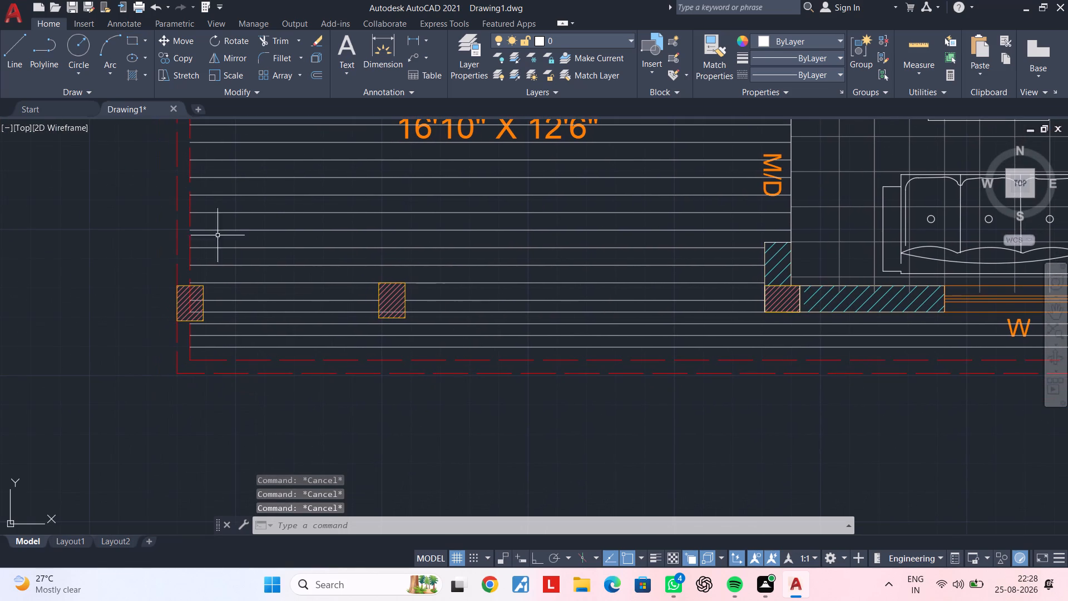
scroll(753, 71, "down", 2)
scroll(463, 287, "down", 1)
middle_click_drag(462, 311, 462, 341)
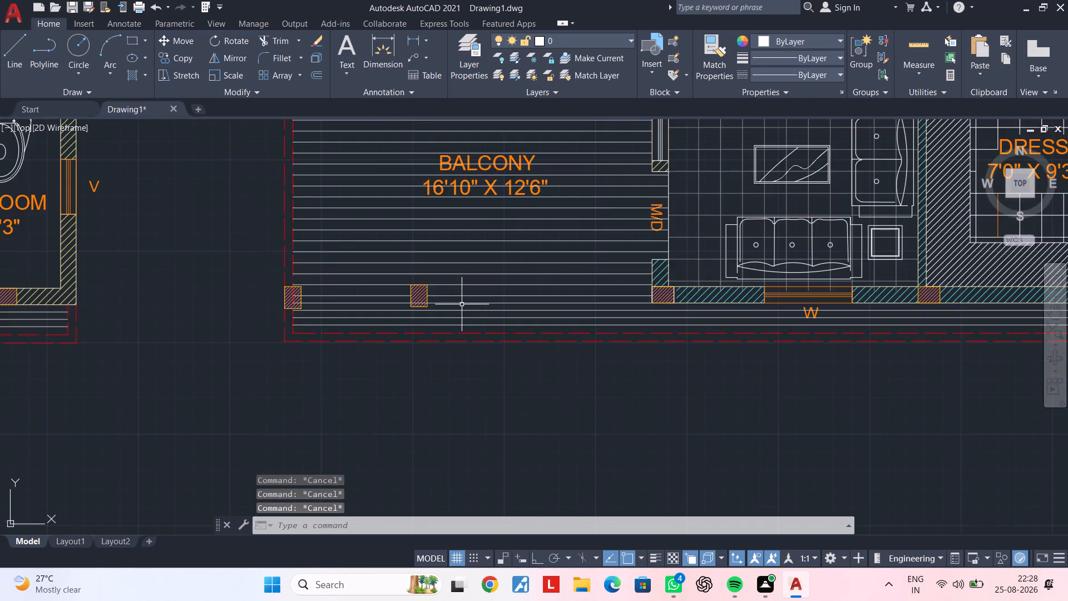
middle_click_drag(462, 341, 458, 433)
scroll(438, 356, "down", 1)
middle_click_drag(438, 357, 629, 388)
key("Escape")
key("Escape")
key("Escape")
middle_click_drag(588, 341, 542, 392)
key("Escape")
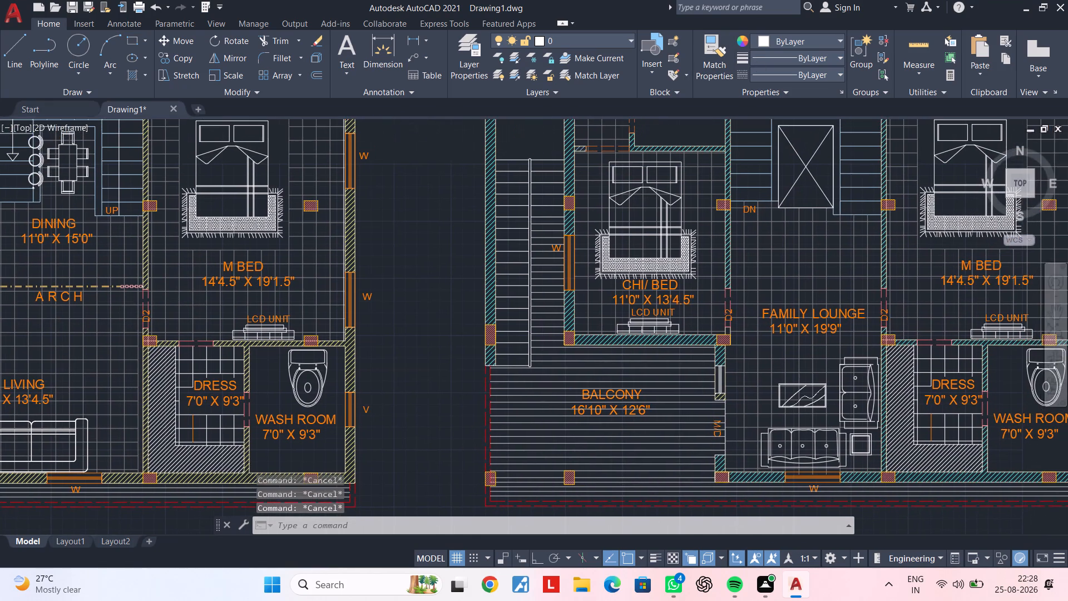
key("Escape")
middle_click_drag(631, 359, 427, 402)
key("Escape")
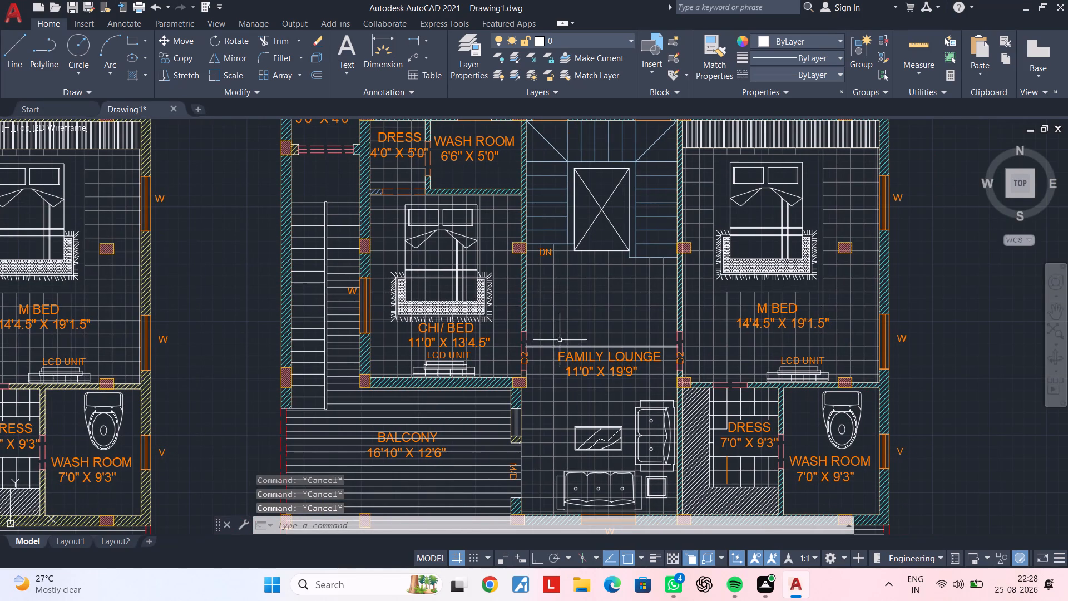
middle_click_drag(568, 317, 472, 363)
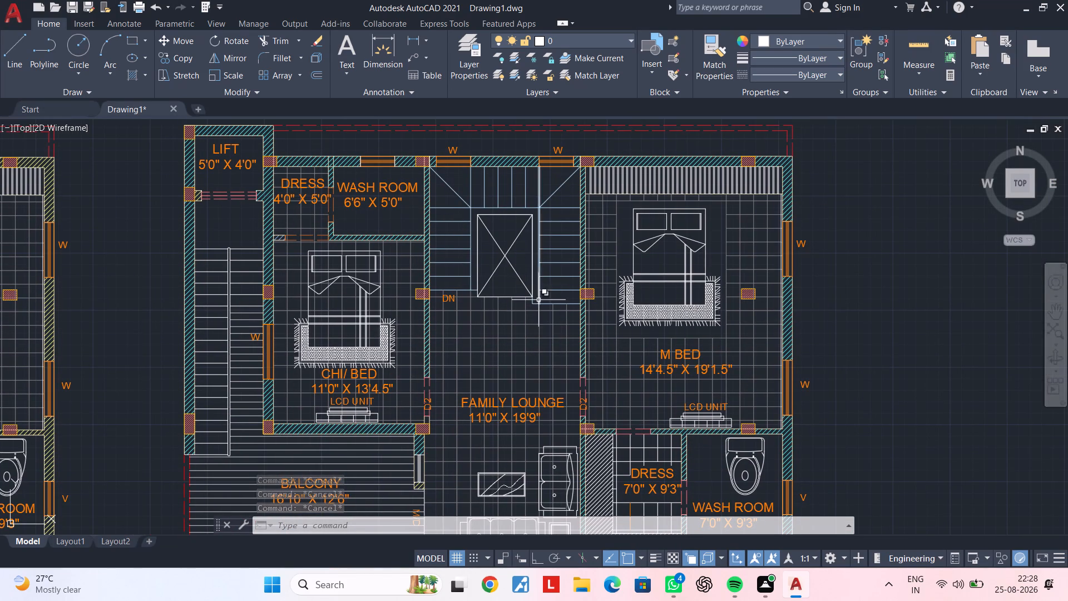
Copy the CHI/ BED's LCD UNIT label into the crossed rectangle in the middle of the staircase, near its north end.
middle_click_drag(443, 343, 507, 317)
scroll(395, 367, "up", 2)
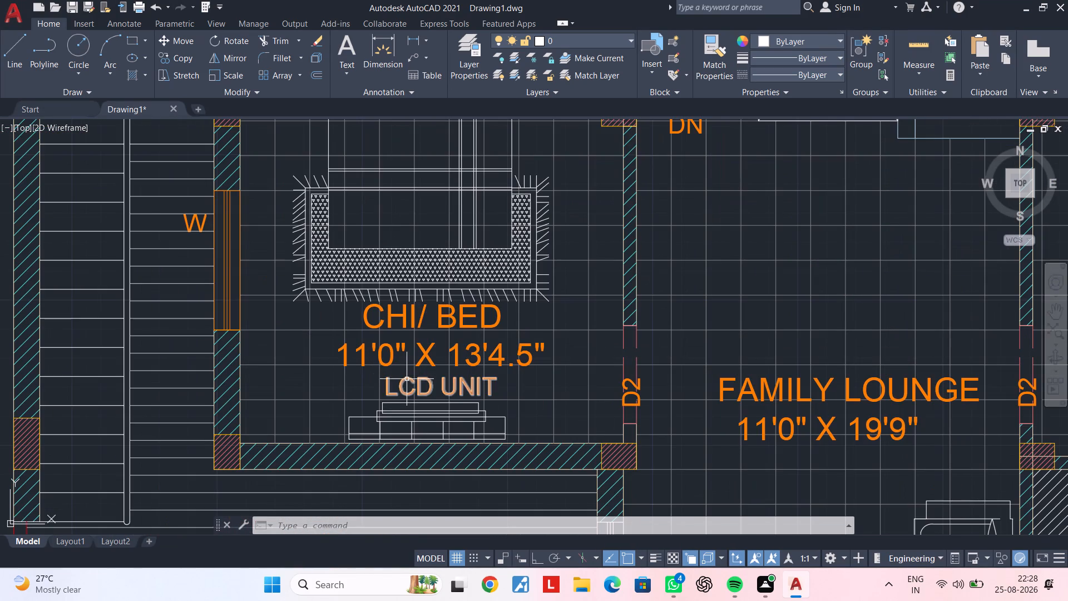
left_click(407, 380)
key("c")
key("o")
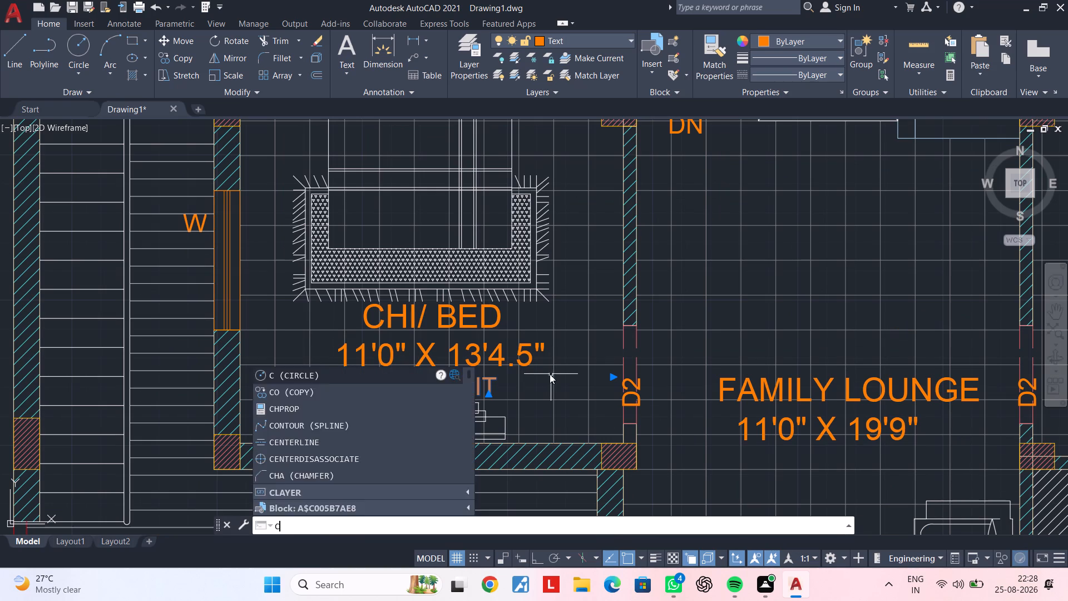
key("space")
left_click(432, 383)
middle_click_drag(686, 192, 483, 454)
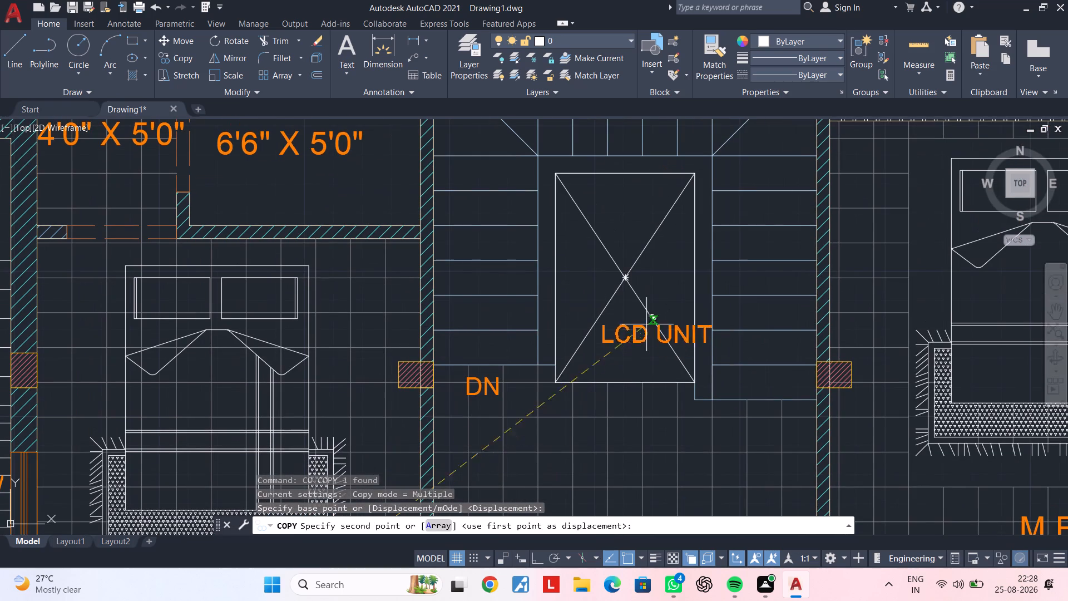
middle_click_drag(627, 208, 593, 268)
scroll(600, 280, "up", 1)
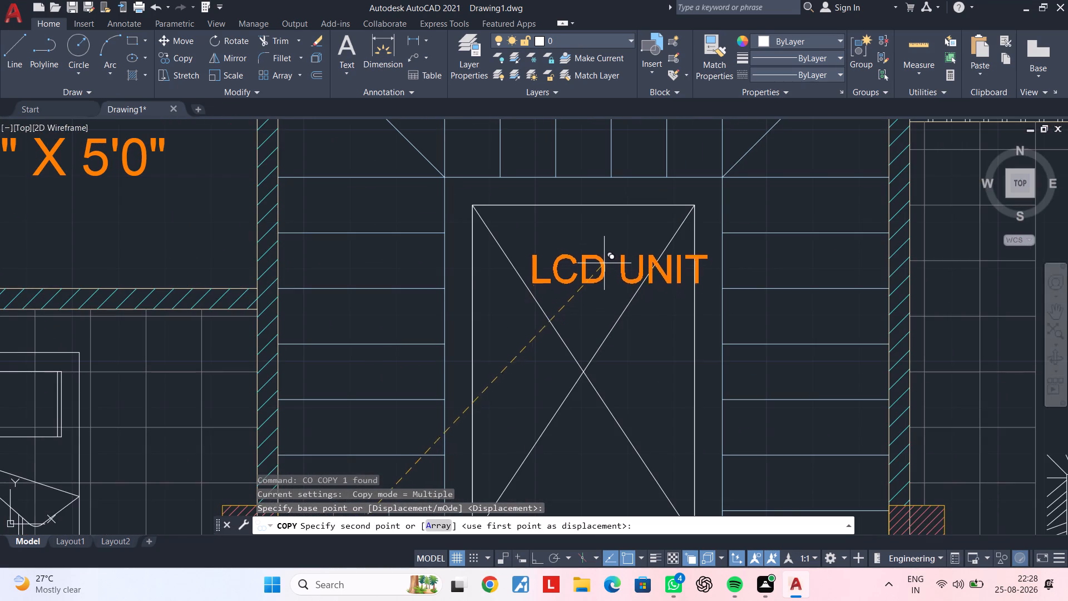
left_click(581, 254)
key("Escape")
key("Escape")
Replace the text of the copied label in the staircase rectangle with an indented DUBEL.
double_click(575, 260)
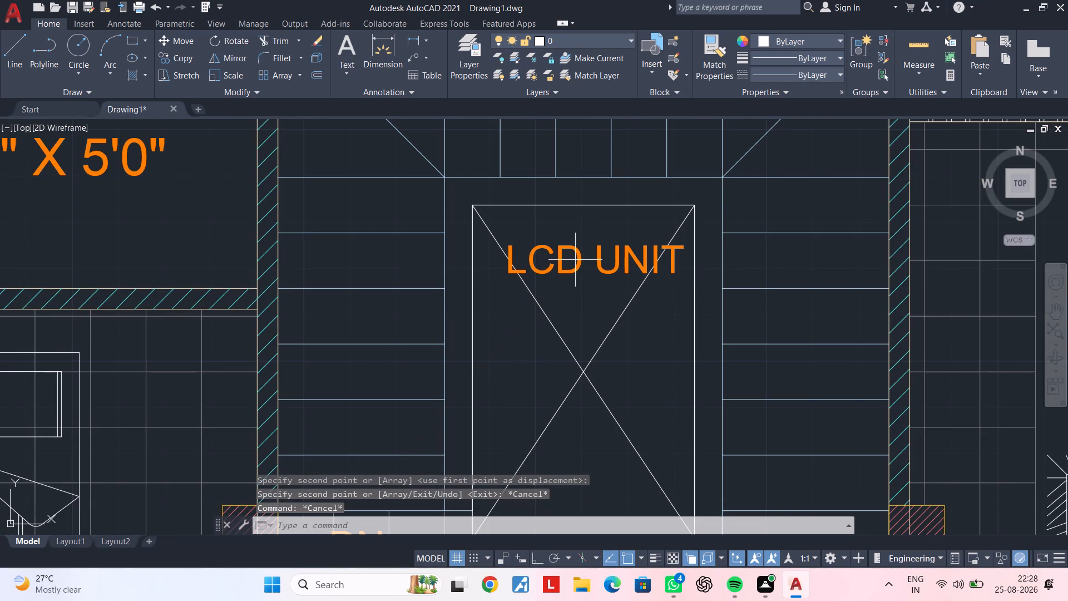
key("Escape")
double_click(576, 262)
left_click(694, 258)
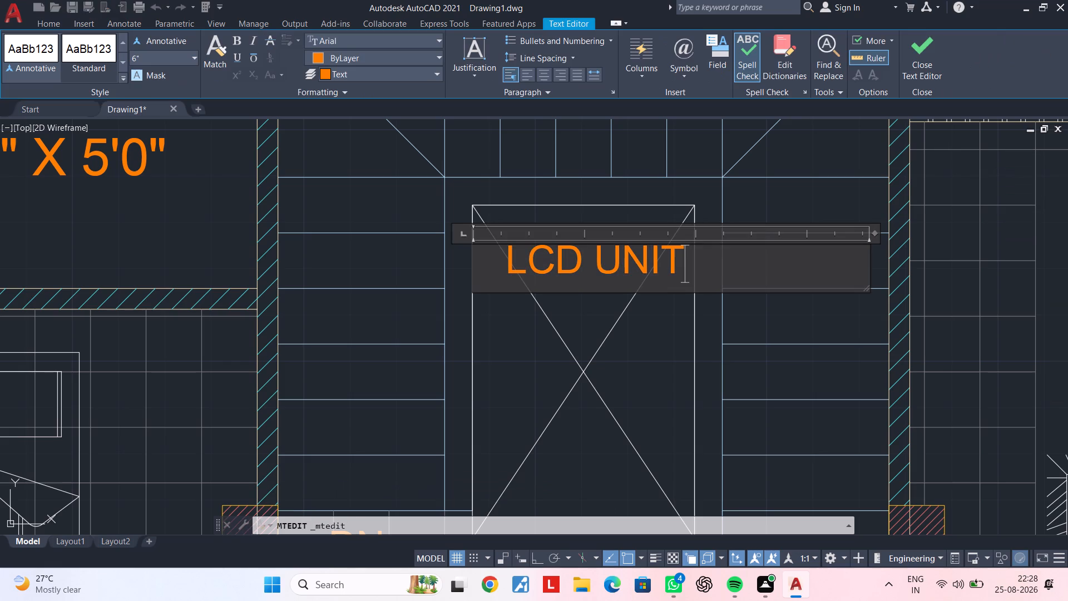
key("BackSpace")
key("BackSpace")
key("BackSpace")
key("BackSpace")
key("BackSpace")
key("BackSpace")
key("BackSpace")
key("BackSpace")
key("BackSpace")
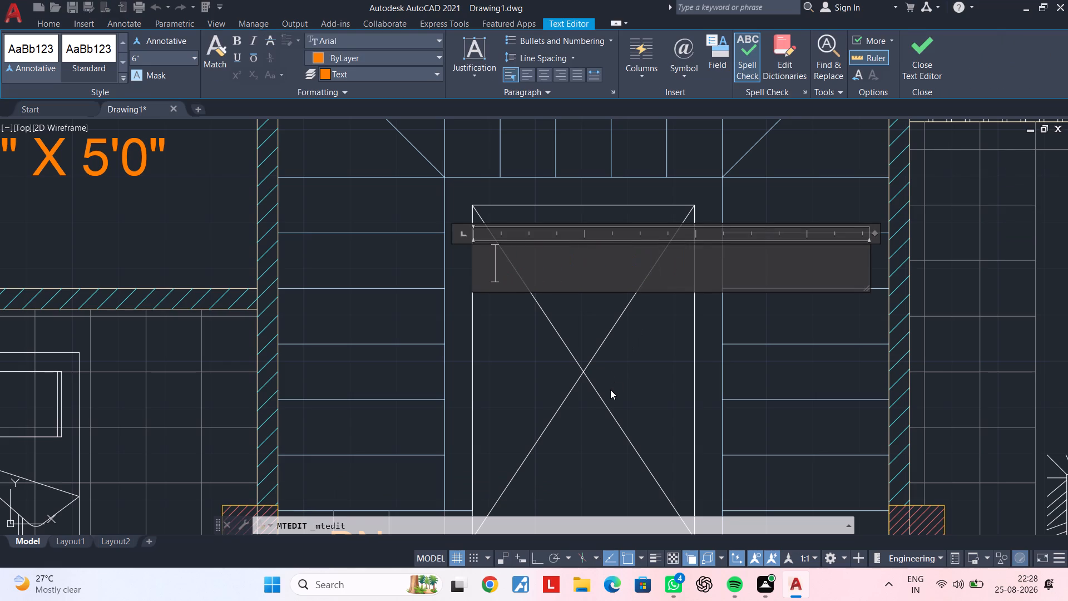
key("space")
key("space")
key("space")
key("space")
type("DU")
type("BE")
key("l")
Add an indented second line reading HEIGHT to the label.
key("Return")
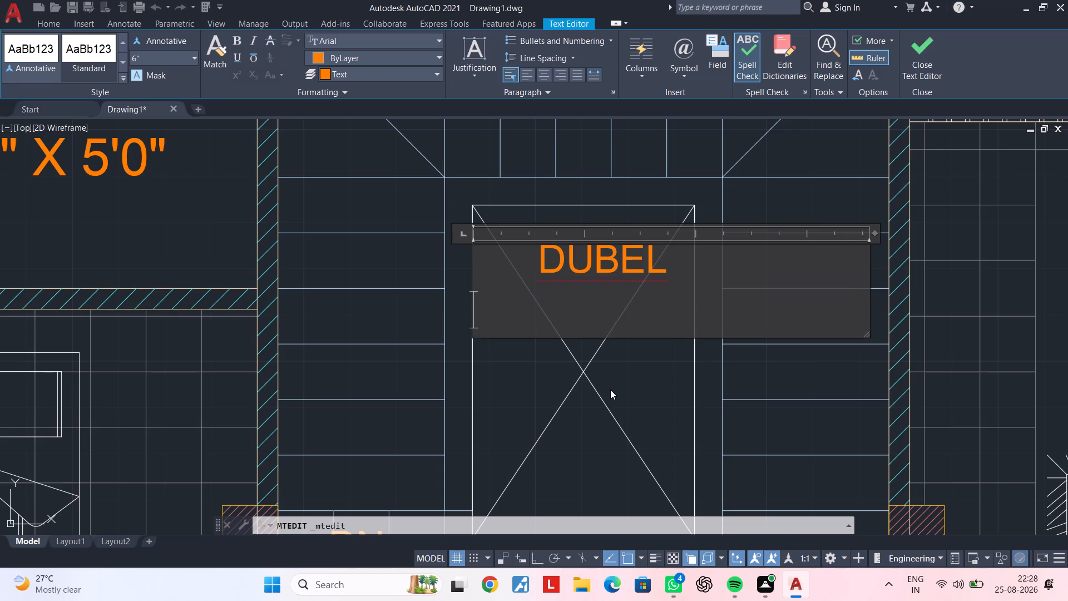
key("space")
key("space")
key("space")
key("space")
type("HEIGHT")
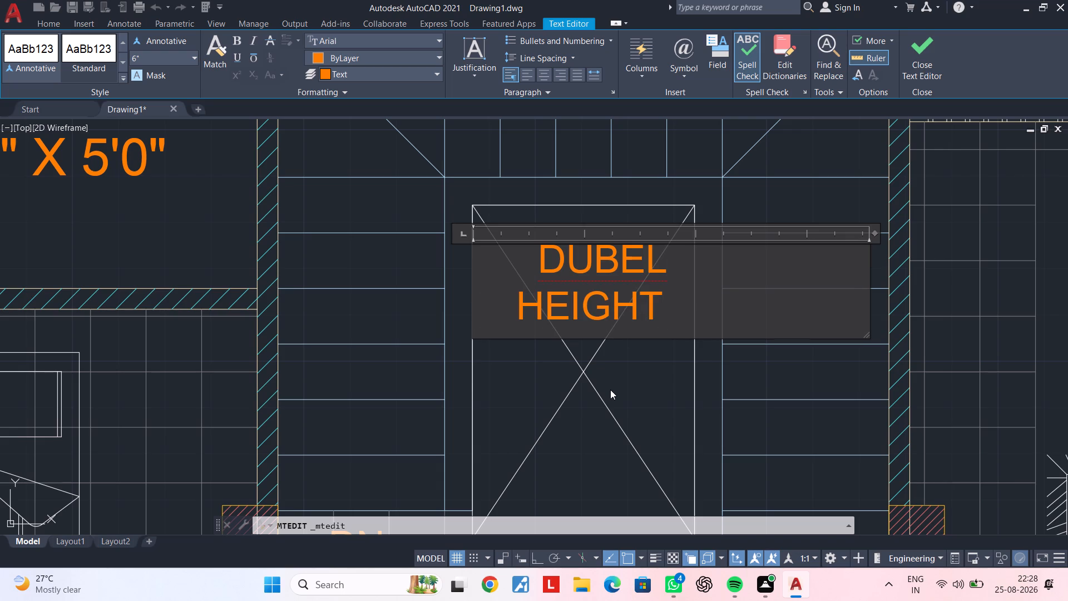
Add an indented third line reading SLAB to the staircase rectangle's label.
key("Return")
key("space")
key("space")
key("space")
type("SL")
key("b")
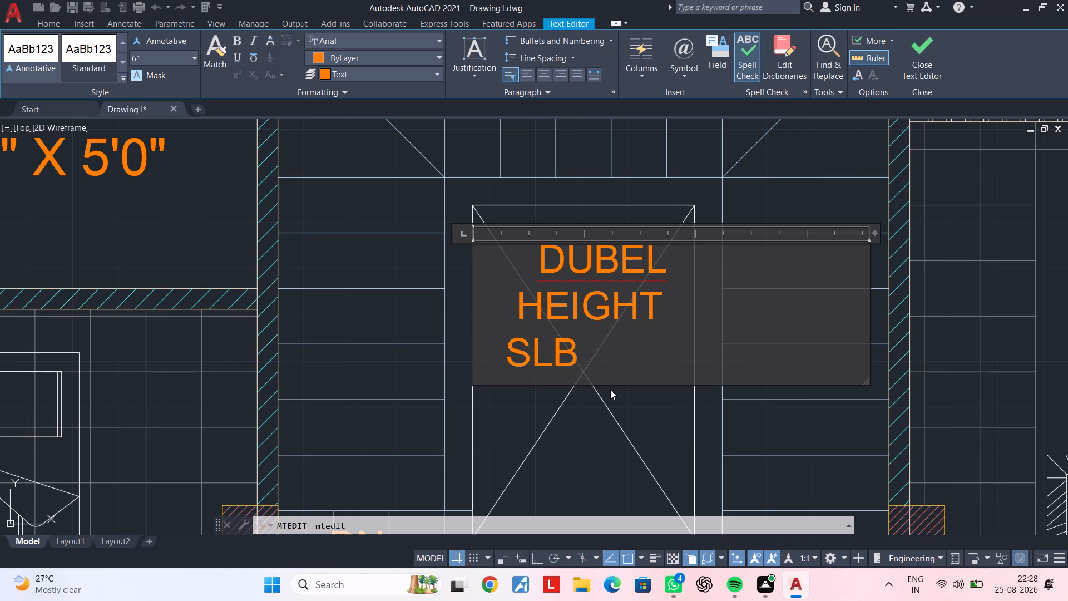
key("BackSpace")
key("BackSpace")
key("BackSpace")
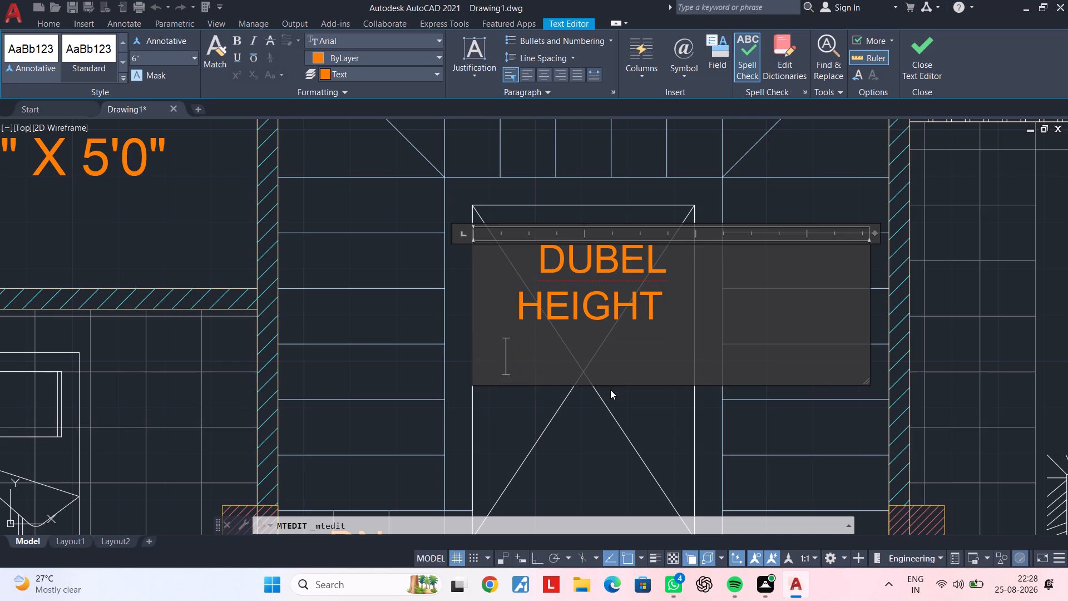
key("n")
key("BackSpace")
key("space")
key("space")
type("SLAB")
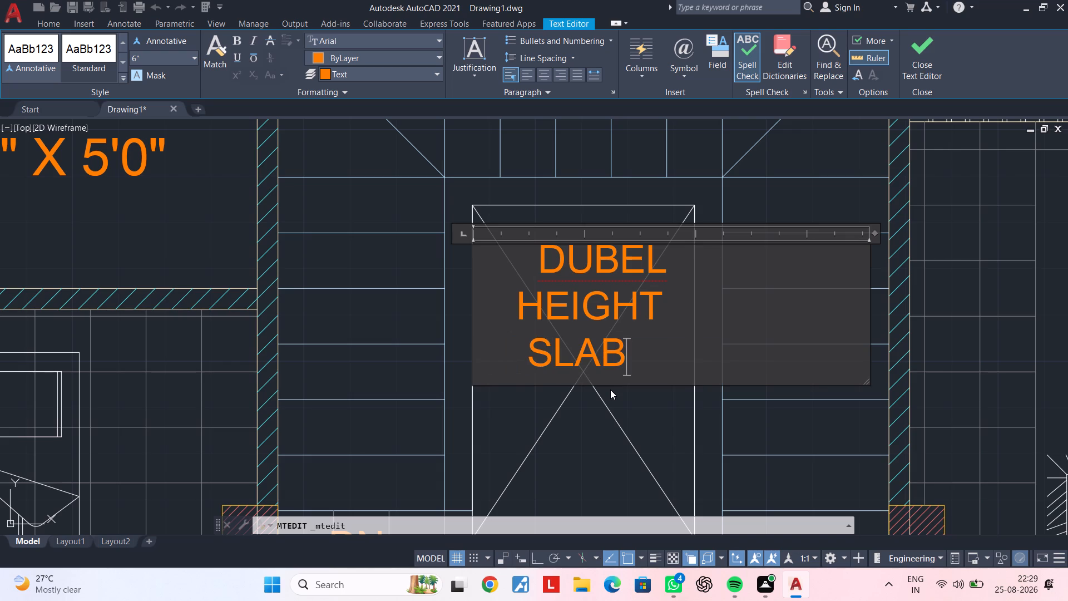
Add an indented fourth line reading 4'0" X 5'0" to the label and finish the text edit.
key("Return")
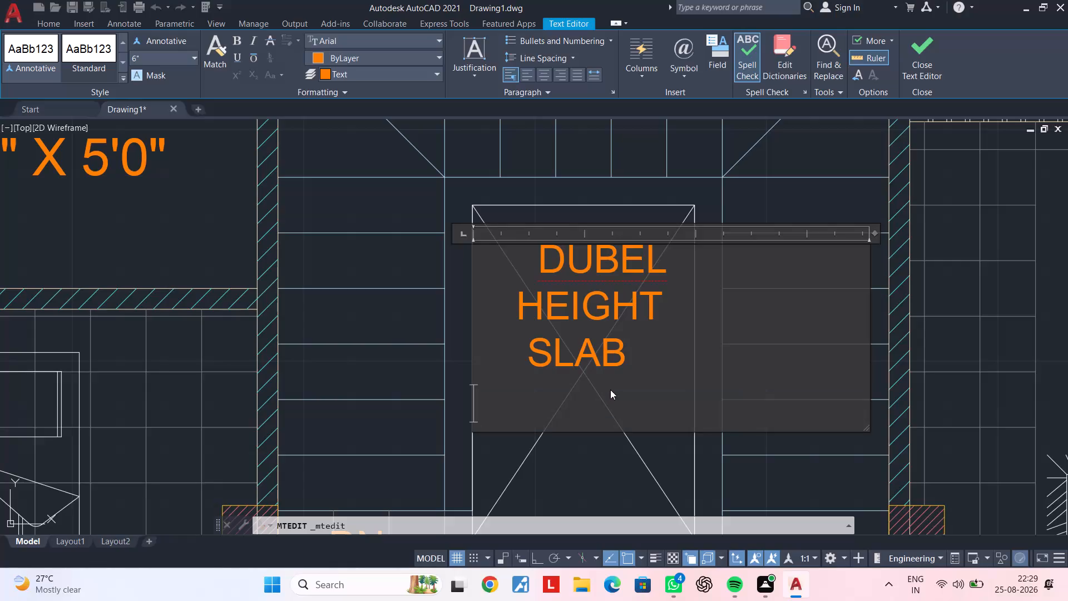
key("space")
key("space")
key("1")
key("BackSpace")
type("4'")
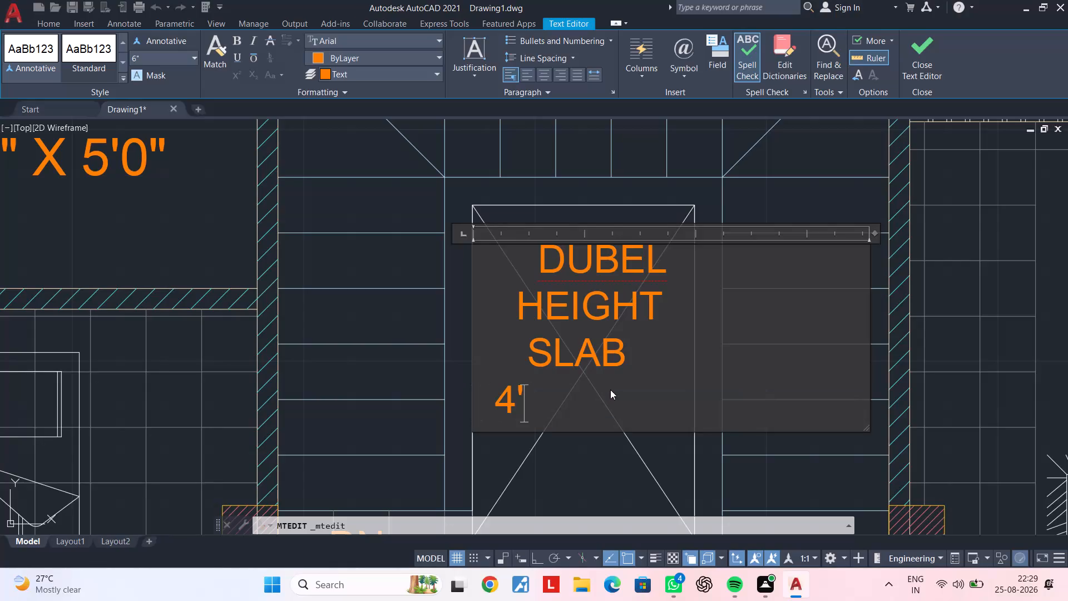
type("0\"")
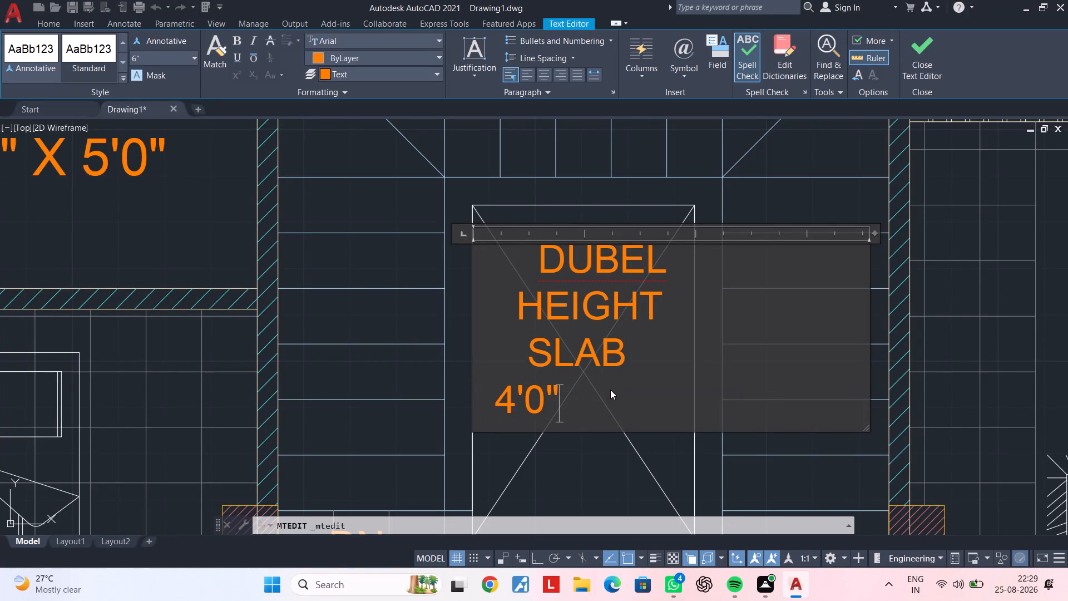
key("x")
key("BackSpace")
key("space")
type("X")
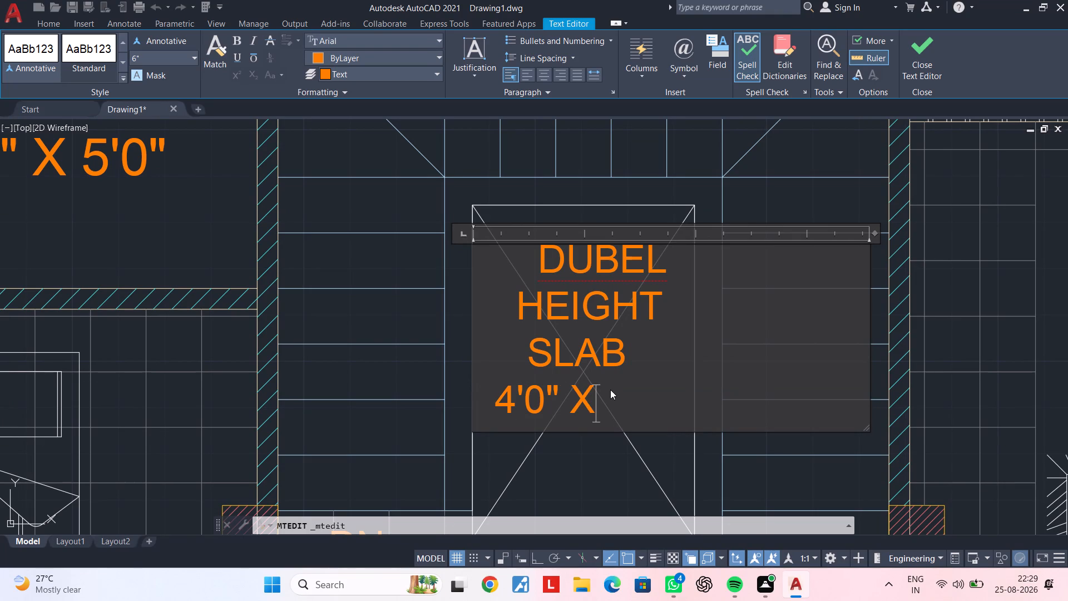
key("space")
type("5'0\"")
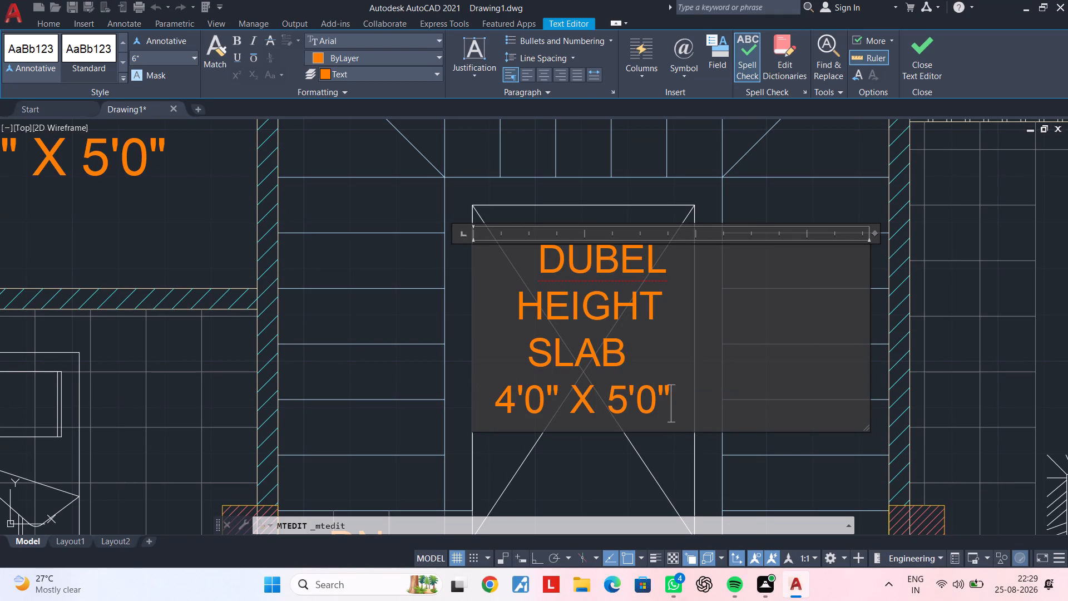
left_click(582, 464)
key("Escape")
key("Escape")
Change the linetype of both diagonals in the staircase rectangle to the dashed ACAD_ISO02W100.
scroll(582, 418, "down", 1)
middle_click_drag(582, 414, 581, 354)
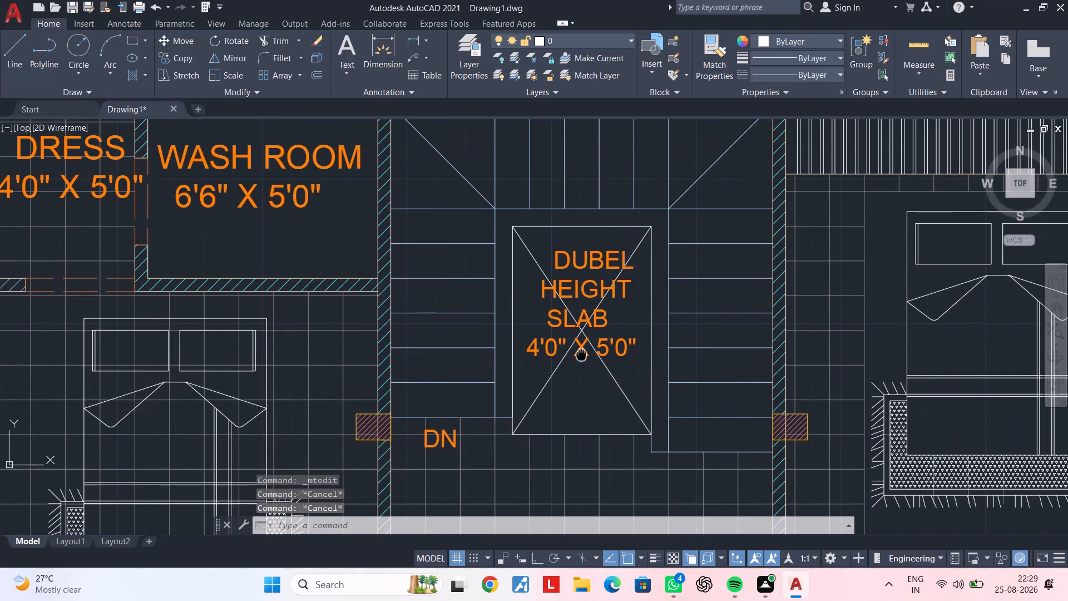
middle_click_drag(581, 354, 581, 353)
key("Escape")
left_click(611, 375)
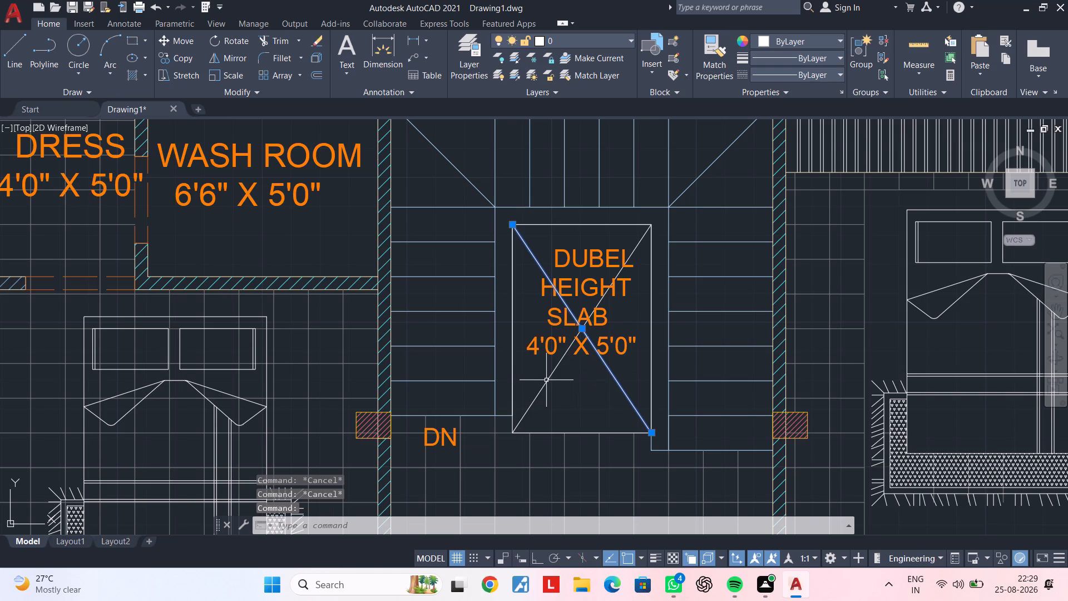
left_click(547, 380)
left_click(822, 72)
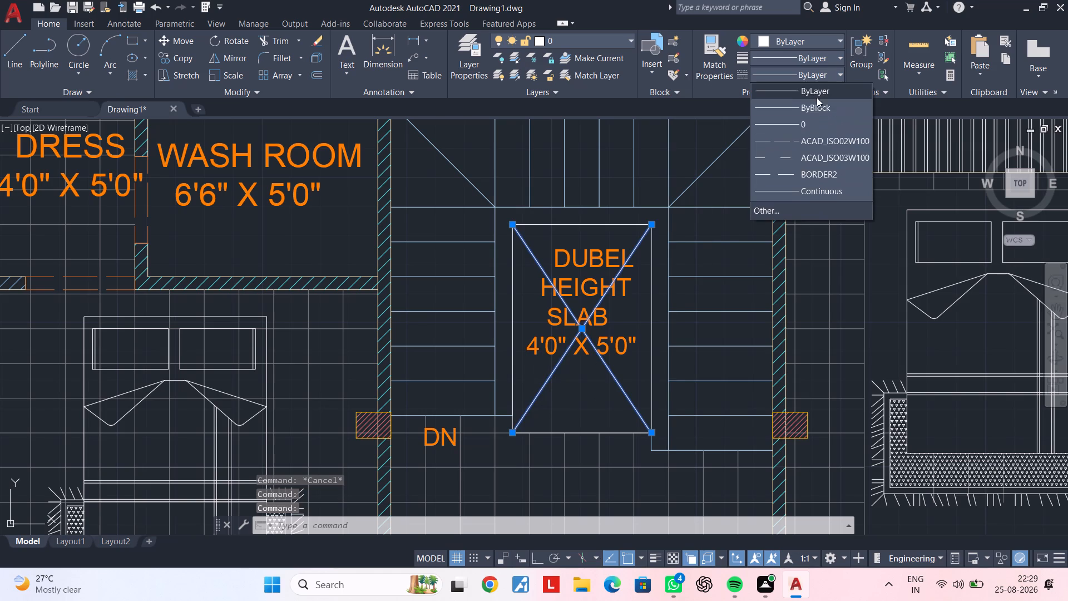
left_click(813, 138)
key("Escape")
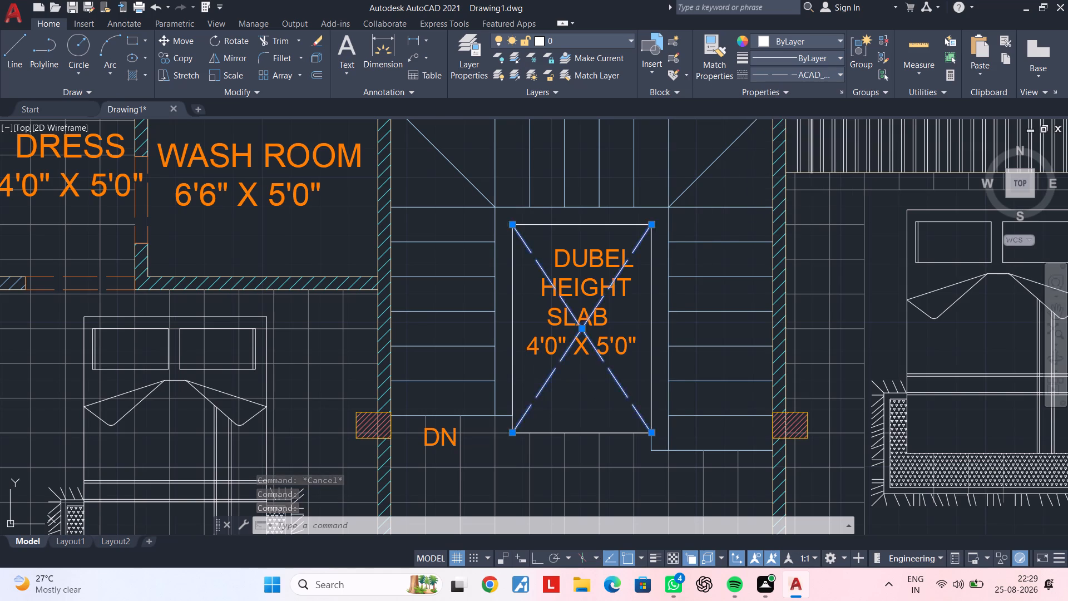
Review both floor plans side by side, including the labelled staircase on the upper floor.
scroll(759, 259, "down", 2)
middle_click_drag(759, 262, 594, 262)
scroll(559, 381, "down", 1)
middle_click_drag(552, 367, 600, 319)
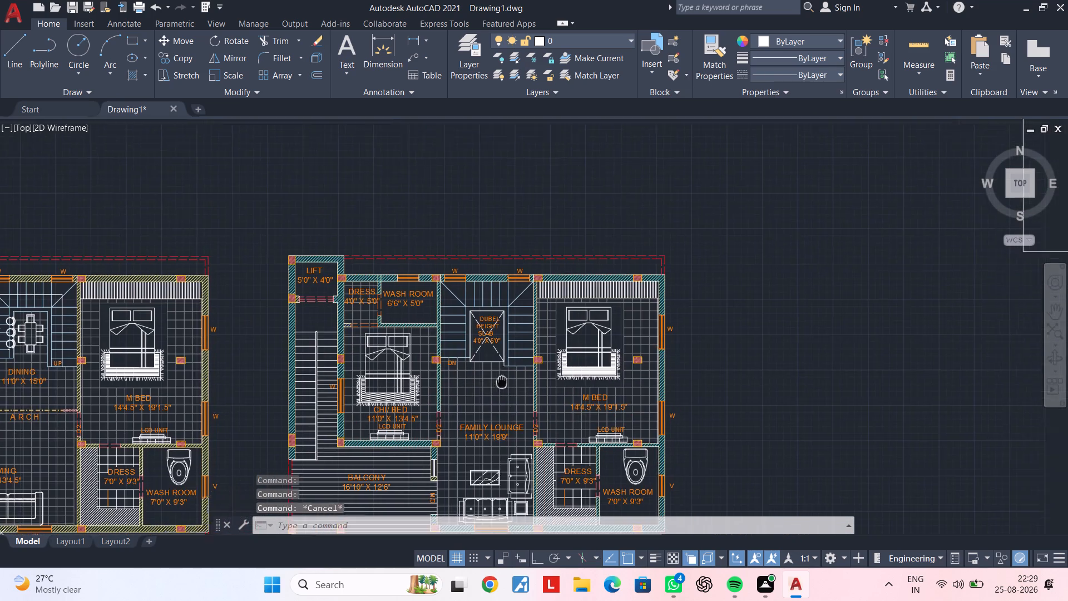
middle_click_drag(600, 319, 744, 236)
middle_click_drag(675, 289, 675, 259)
key("Escape")
key("Escape")
key("Escape")
middle_click_drag(611, 294, 696, 264)
key("Escape")
scroll(556, 302, "down", 1)
middle_click_drag(555, 309, 537, 387)
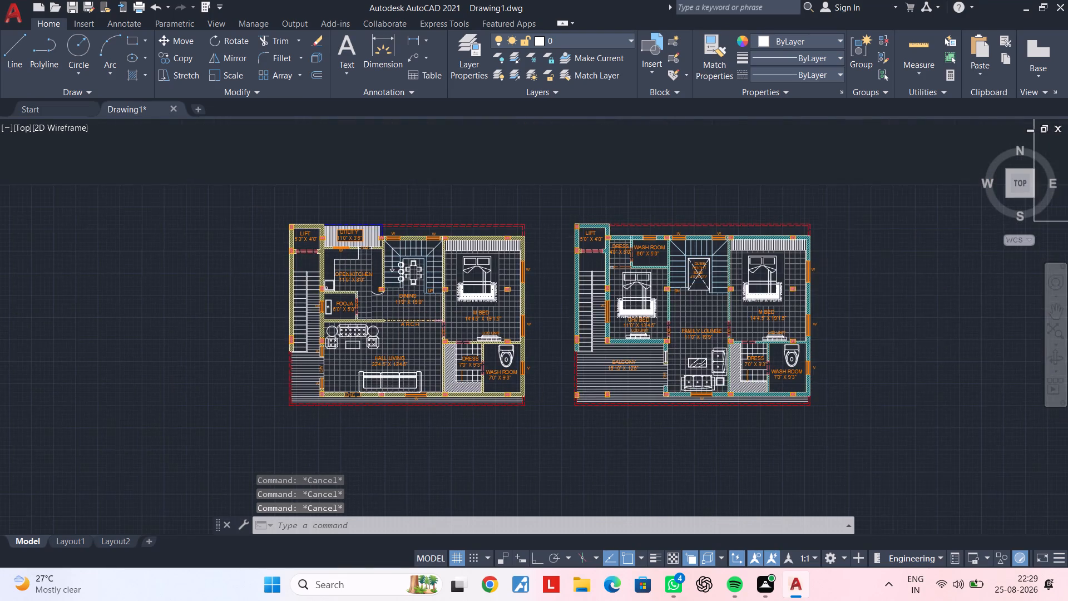
middle_click_drag(560, 371, 672, 330)
key("Escape")
key("Escape")
scroll(461, 285, "up", 1)
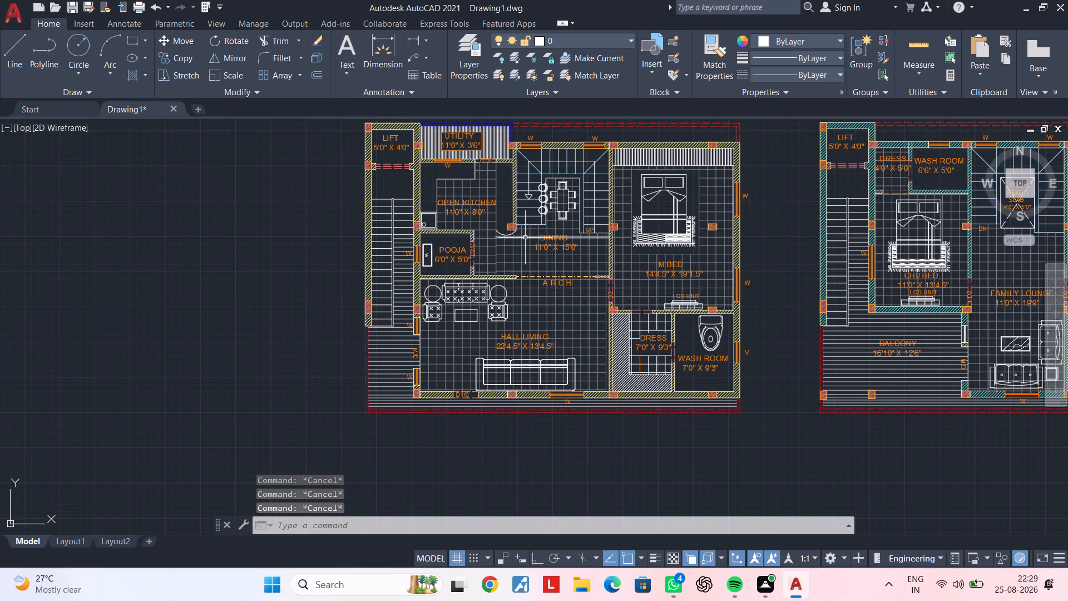
middle_click_drag(577, 223, 512, 237)
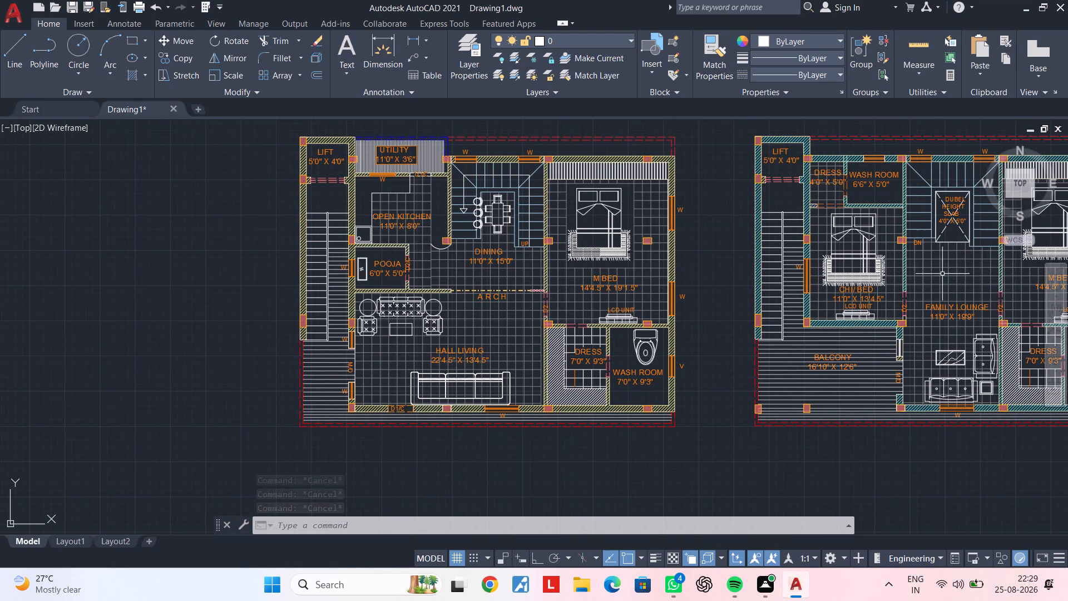
With ortho on, draw the stair direction line from the tread edge above DN north into the top flight, turning east to a riser line.
middle_click_drag(914, 272, 591, 337)
scroll(600, 298, "up", 2)
middle_click_drag(571, 287, 555, 376)
key("l")
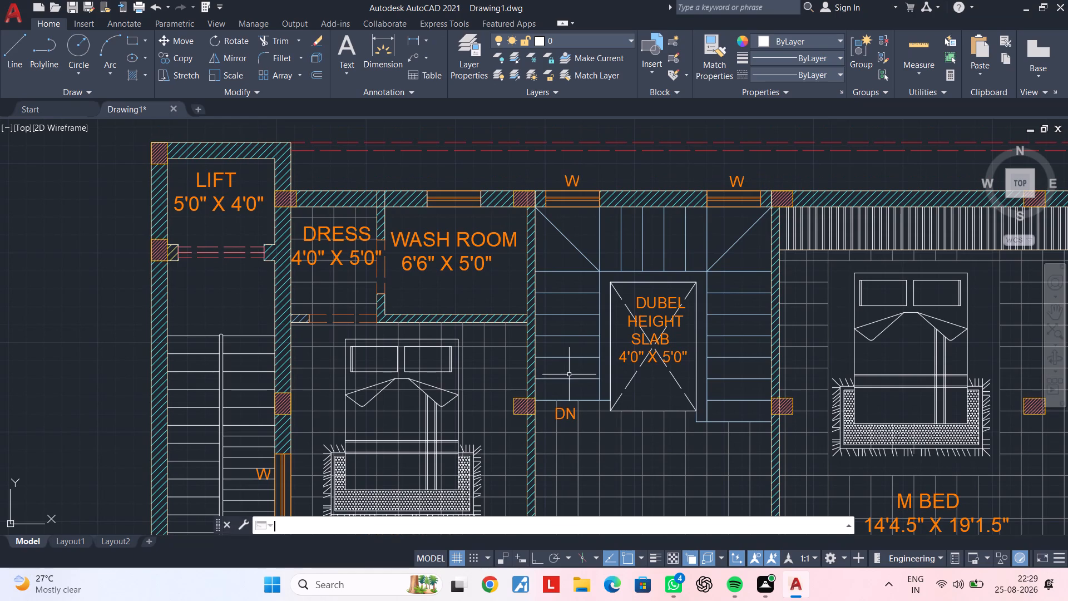
key("space")
scroll(573, 394, "up", 1)
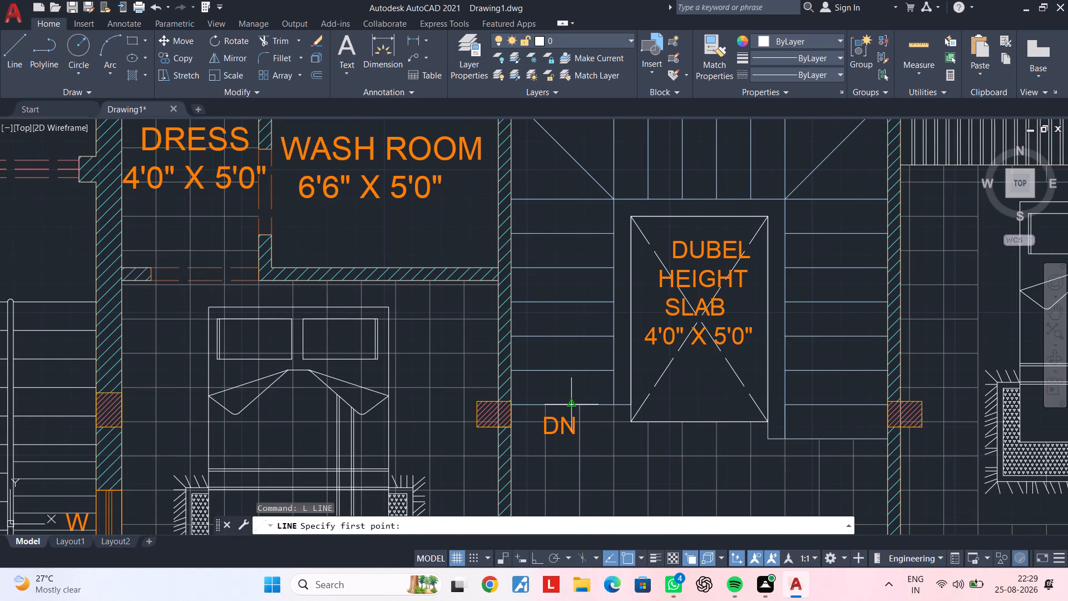
left_click(568, 407)
middle_click_drag(561, 314, 549, 405)
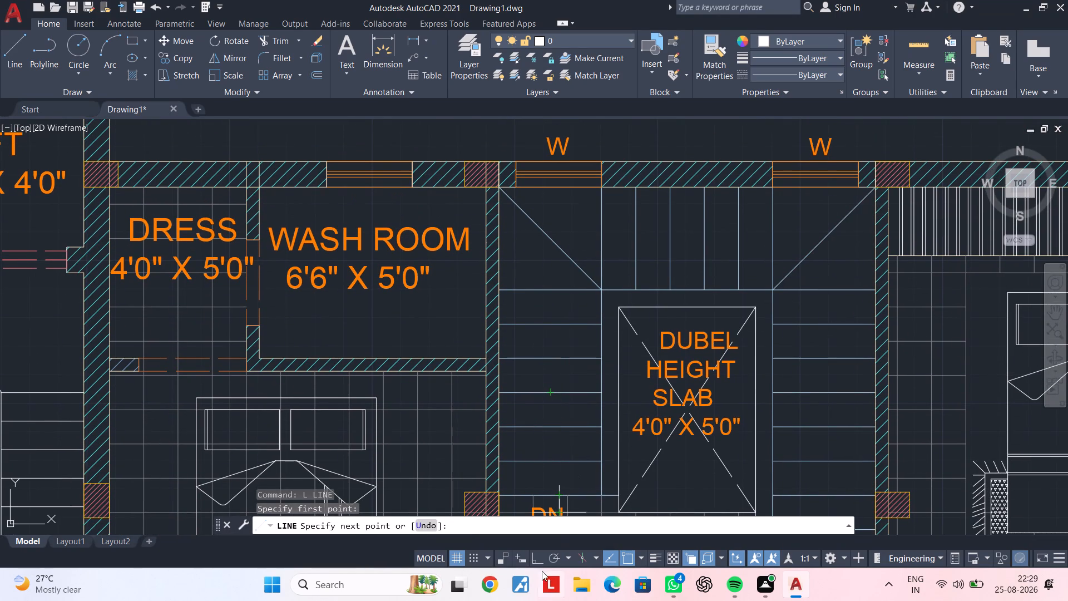
left_click(535, 559)
left_click(520, 556)
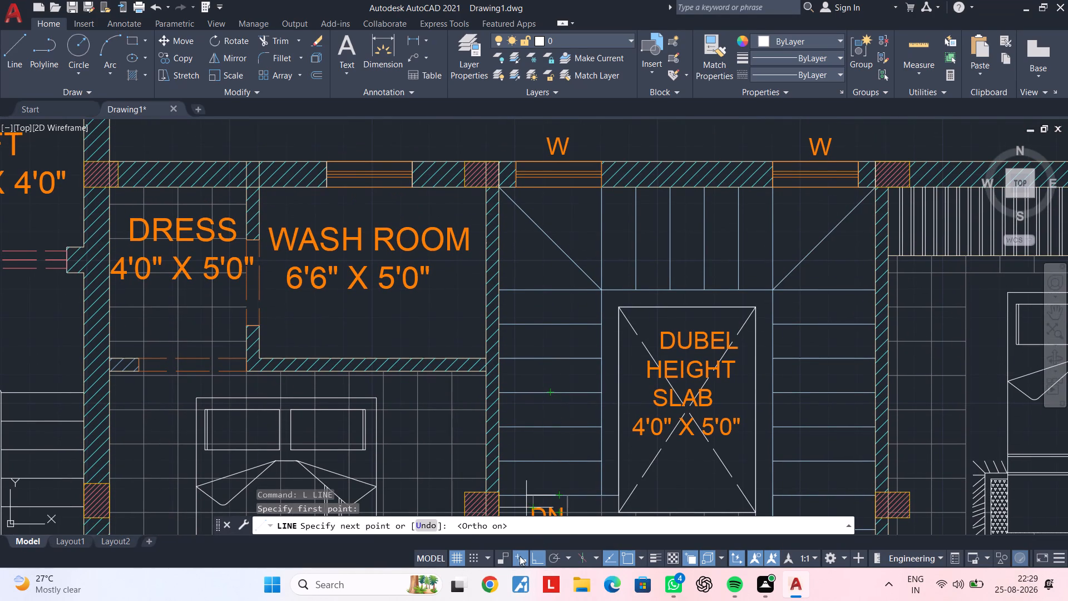
middle_click_drag(580, 456, 579, 496)
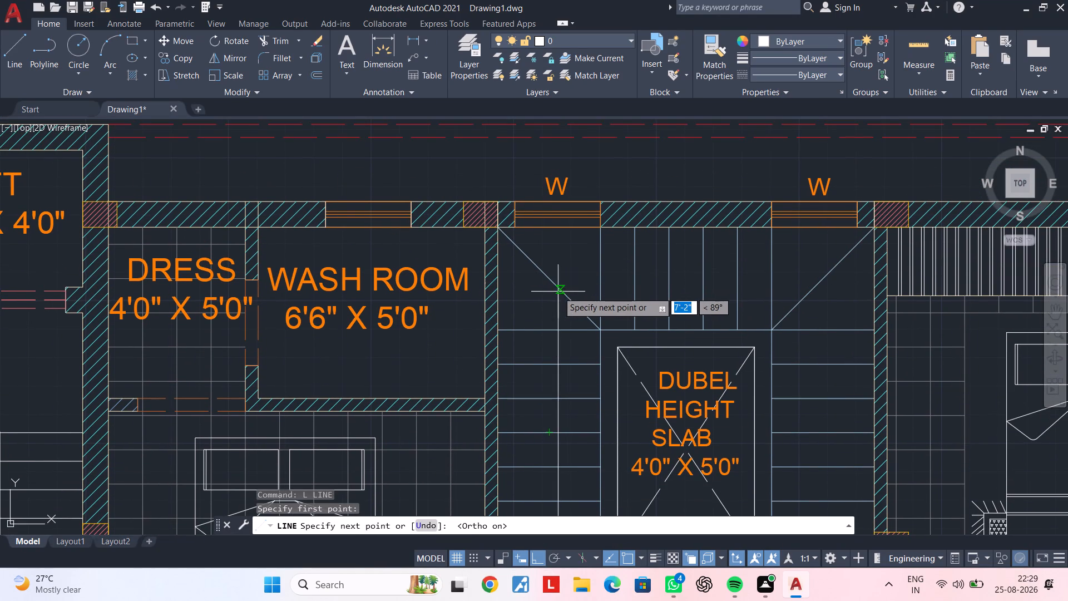
left_click(556, 284)
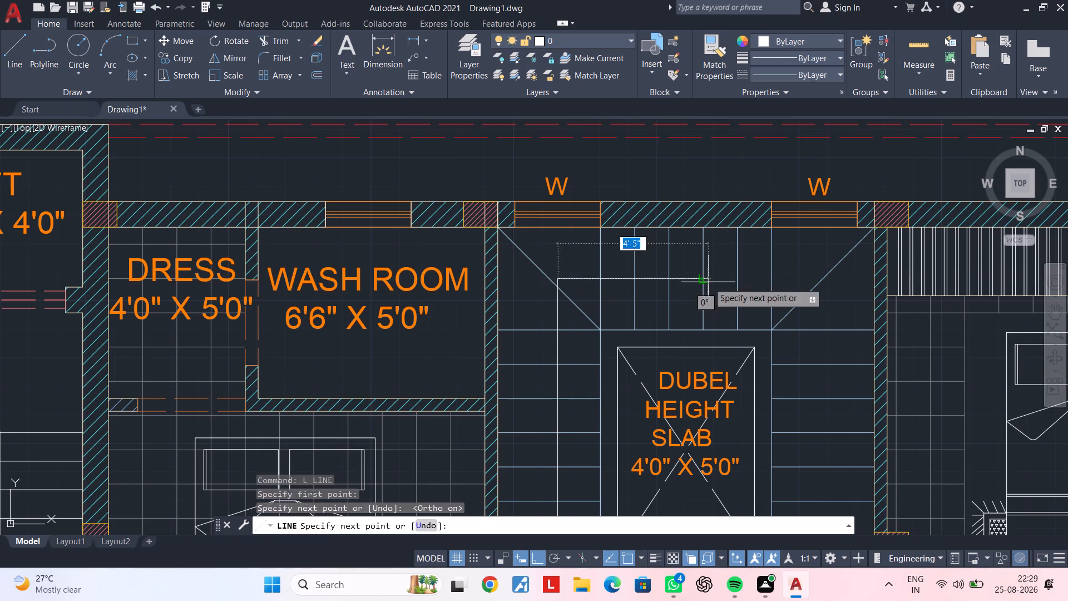
middle_click_drag(704, 282, 665, 284)
left_click(665, 283)
key("Escape")
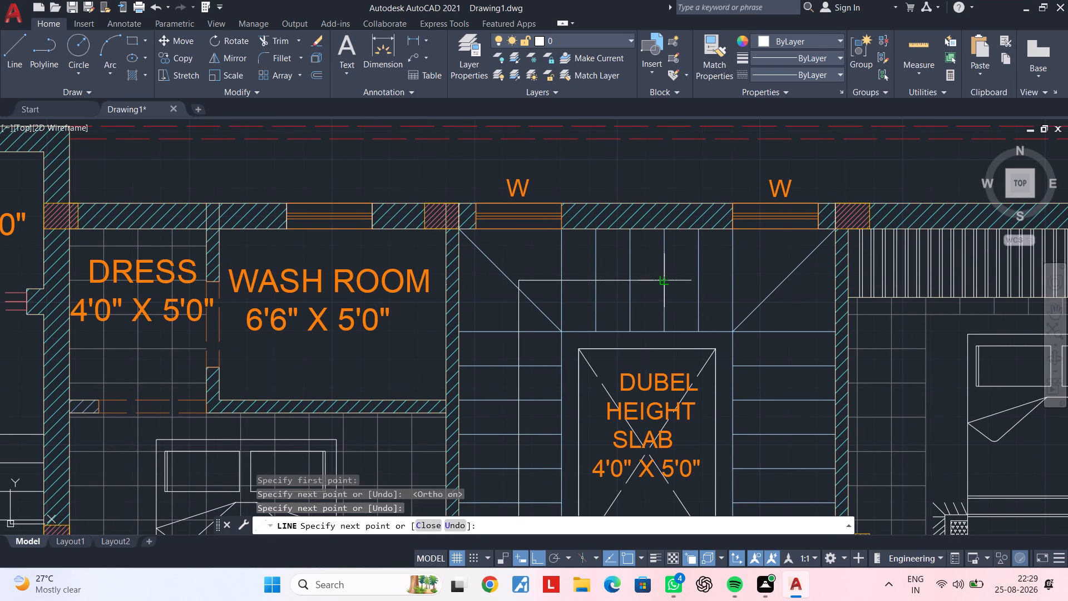
key("Escape")
With ortho off, draw a slanted arrowhead line from the direction line's east end back to the adjacent riser, slightly north.
middle_click_drag(663, 291, 639, 309)
type("L")
key("space")
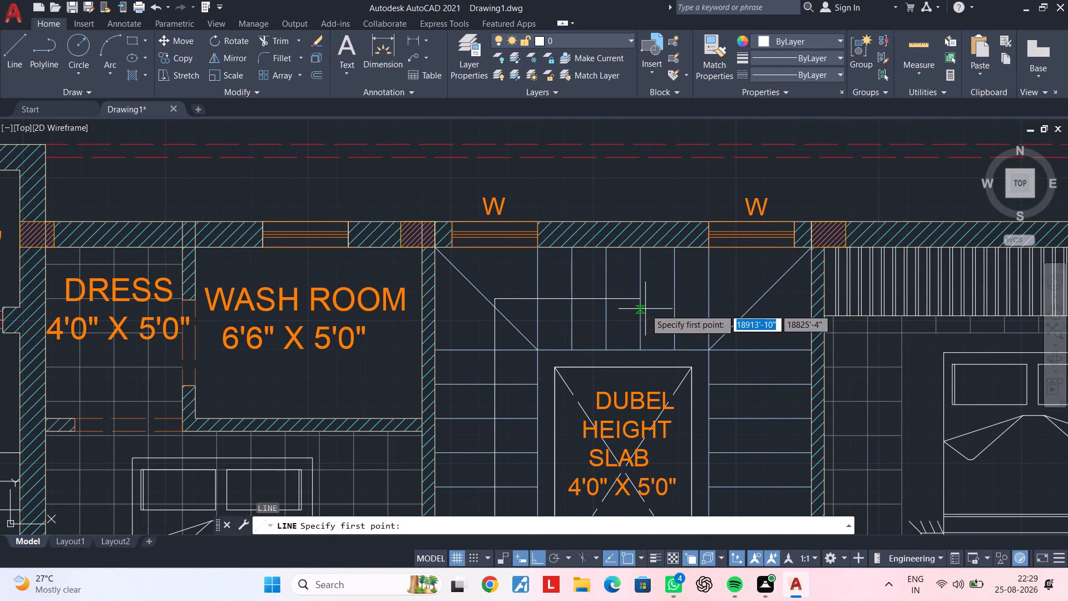
left_click(543, 559)
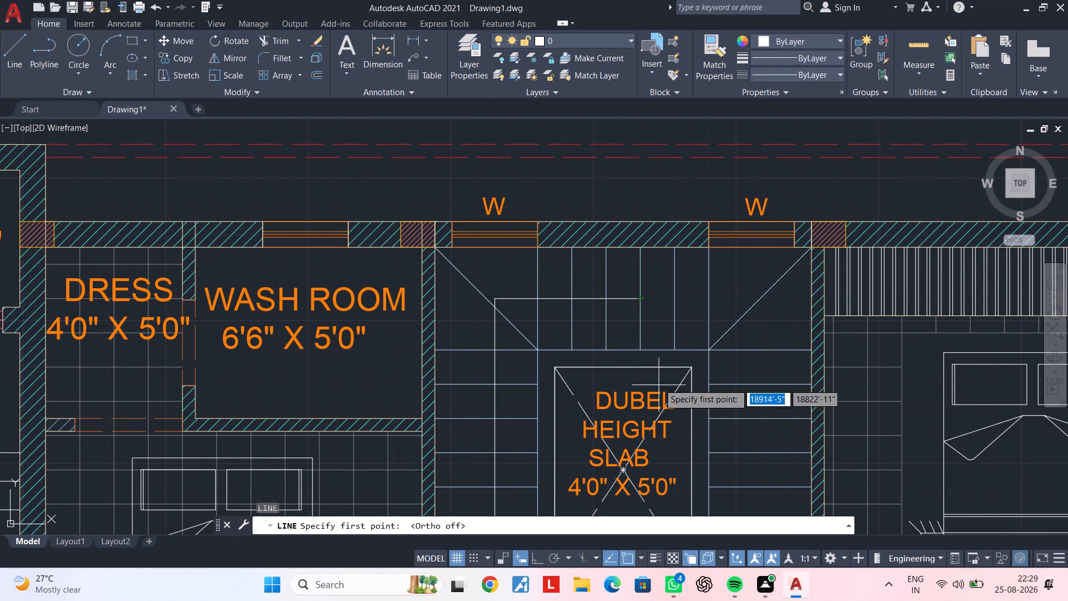
left_click(641, 298)
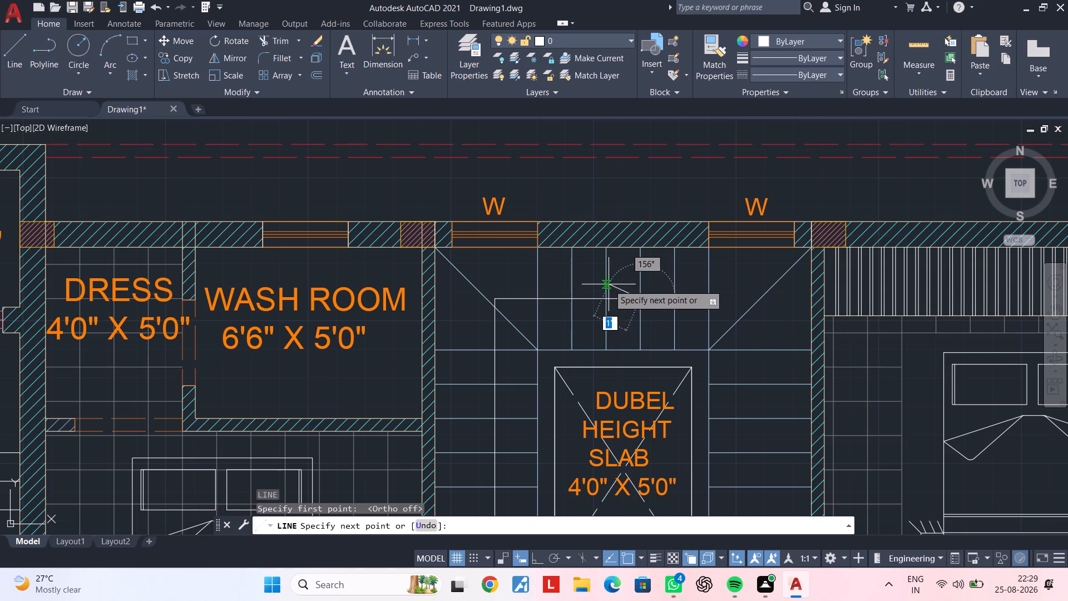
left_click(609, 284)
key("Escape")
key("space")
key("Escape")
key("Escape")
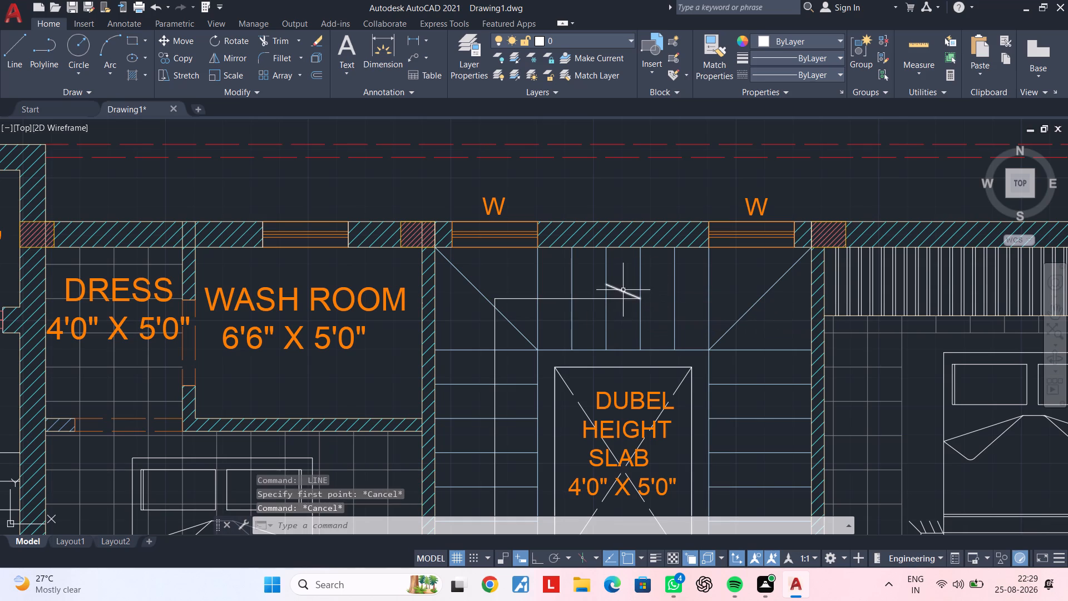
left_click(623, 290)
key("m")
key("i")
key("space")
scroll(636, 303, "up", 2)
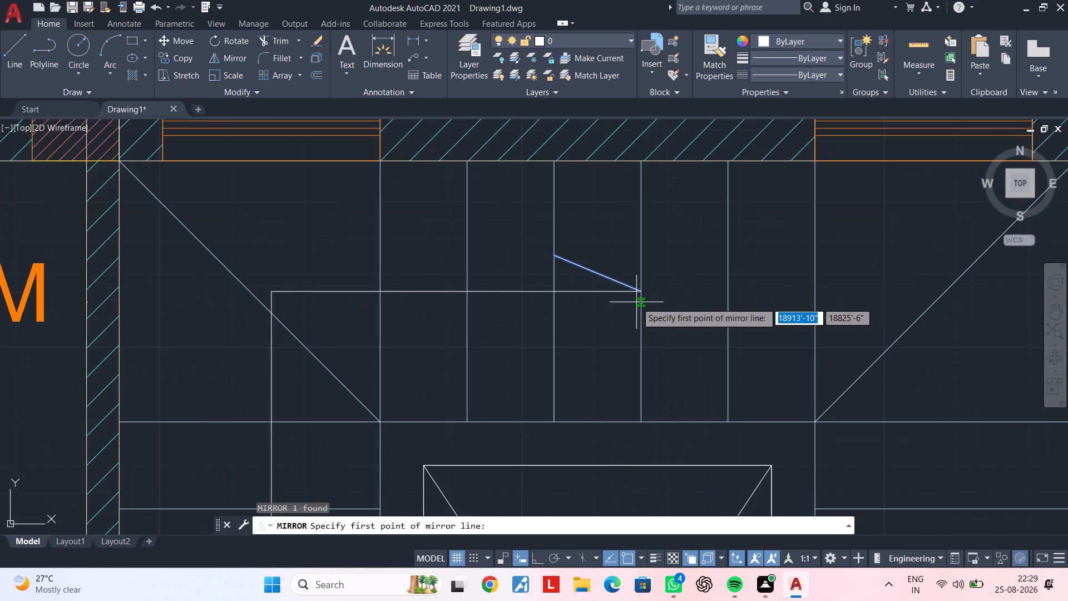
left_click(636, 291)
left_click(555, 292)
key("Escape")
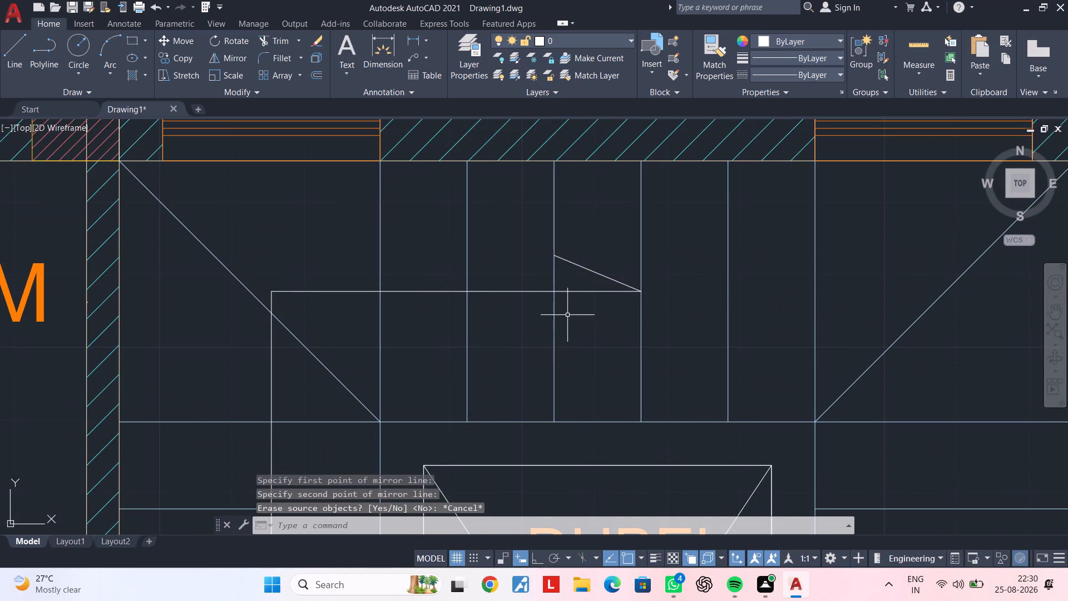
Mirror the slanted arrowhead line about the horizontal direction line, keeping the original.
left_click(580, 267)
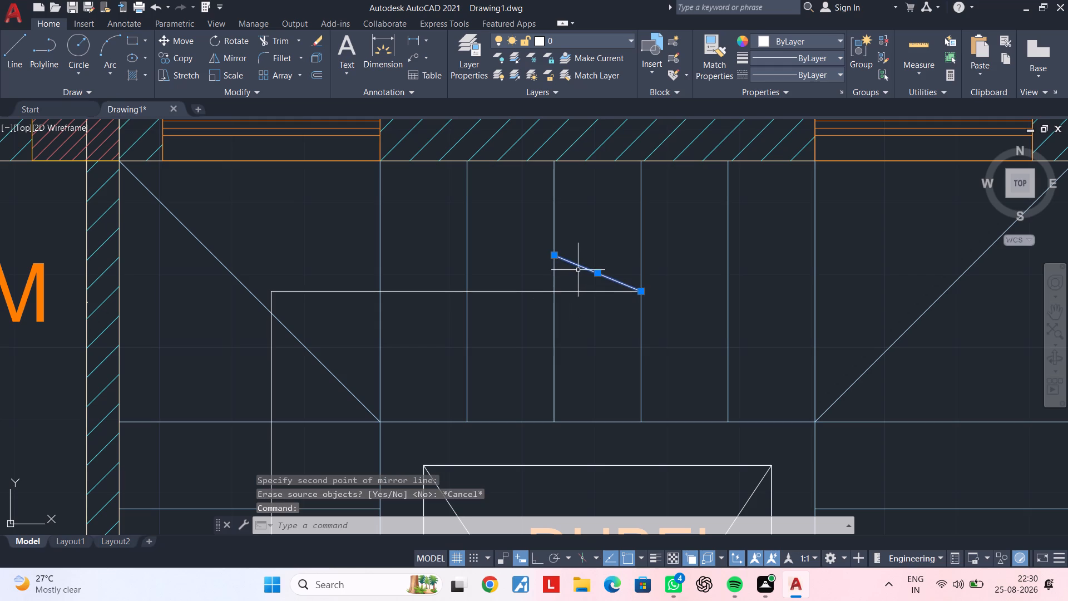
key("m")
key("i")
key("space")
left_click(639, 290)
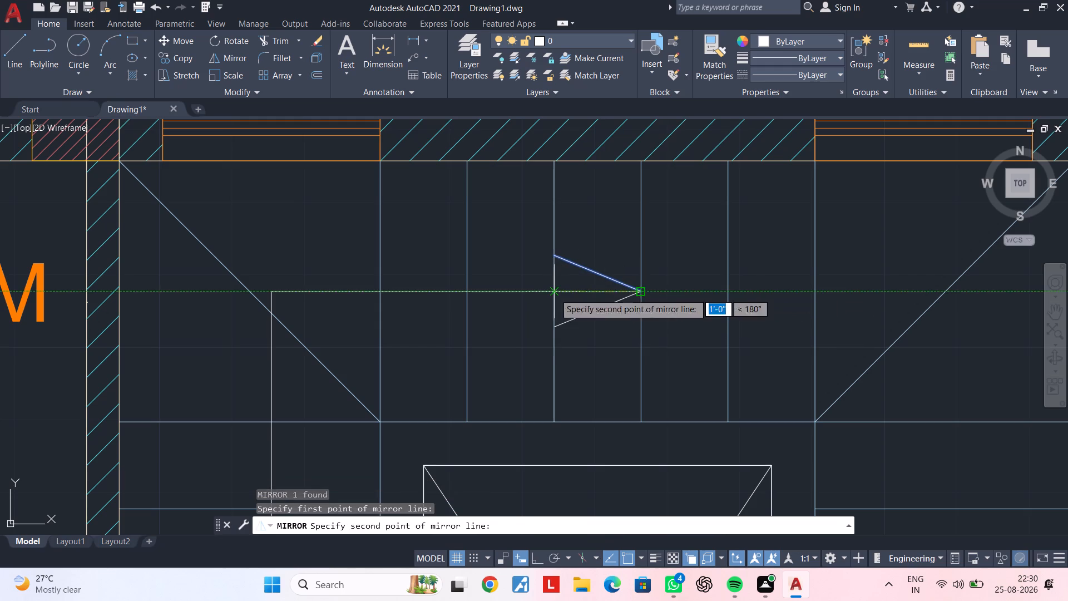
left_click(553, 292)
left_click_drag(574, 341, 553, 292)
middle_click_drag(587, 320, 589, 326)
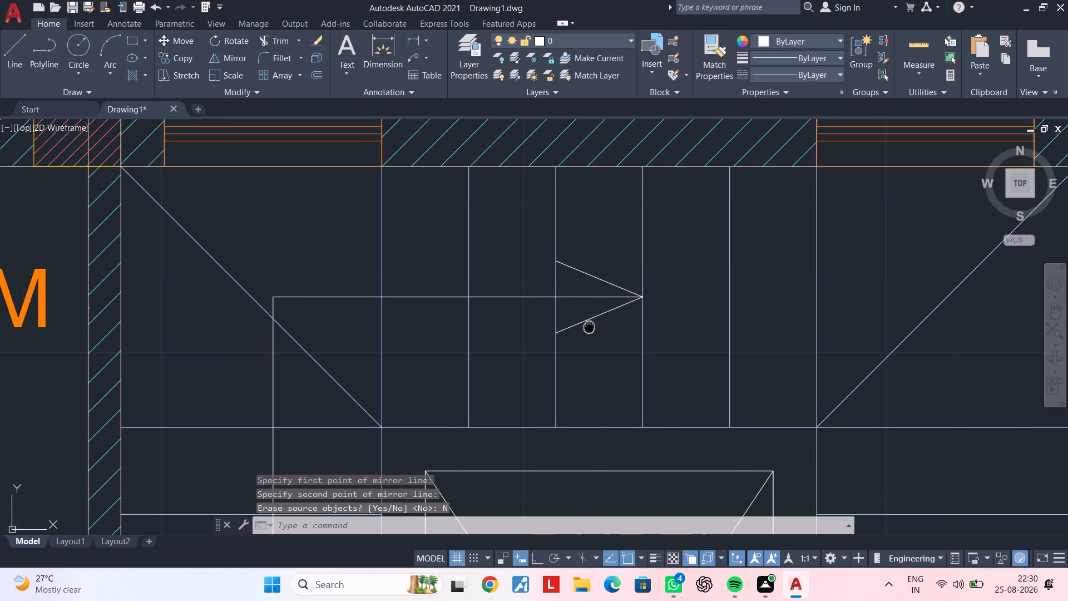
middle_click_drag(589, 326, 590, 327)
key("Escape")
key("Escape")
Close the DN stair arrowhead with a vertical line about 10" long joining its two open ends.
type("L")
key("space")
scroll(554, 258, "up", 1)
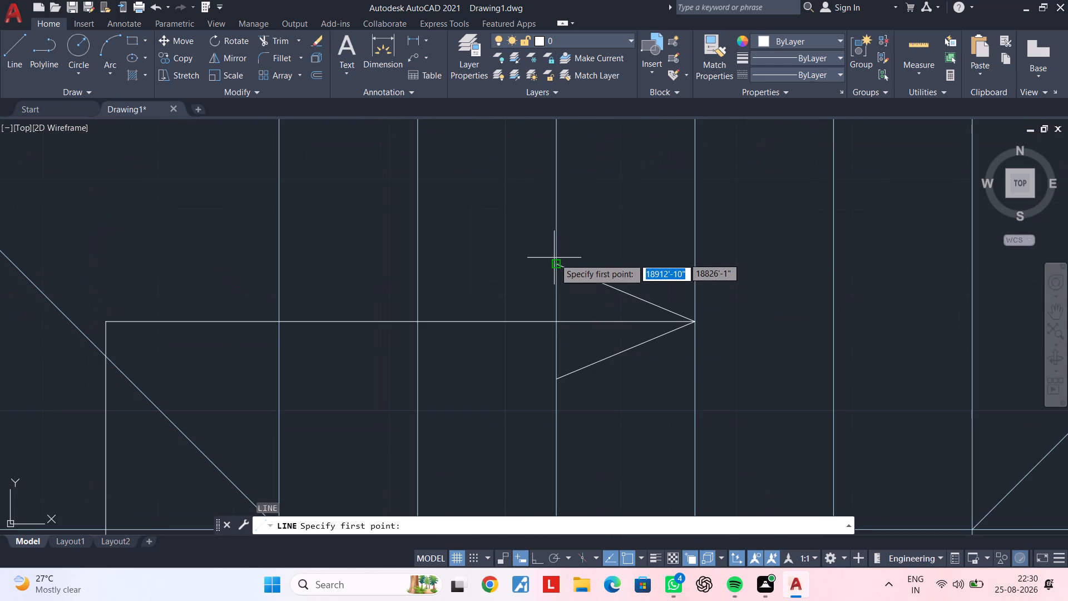
left_click(556, 264)
key("Escape")
left_click(558, 377)
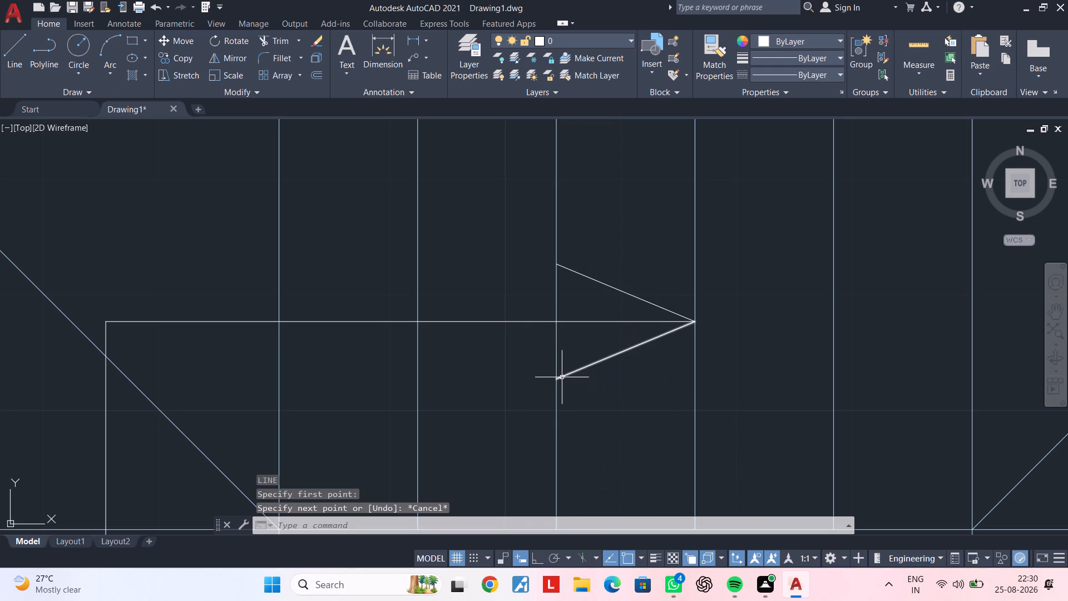
key("space")
left_click(556, 262)
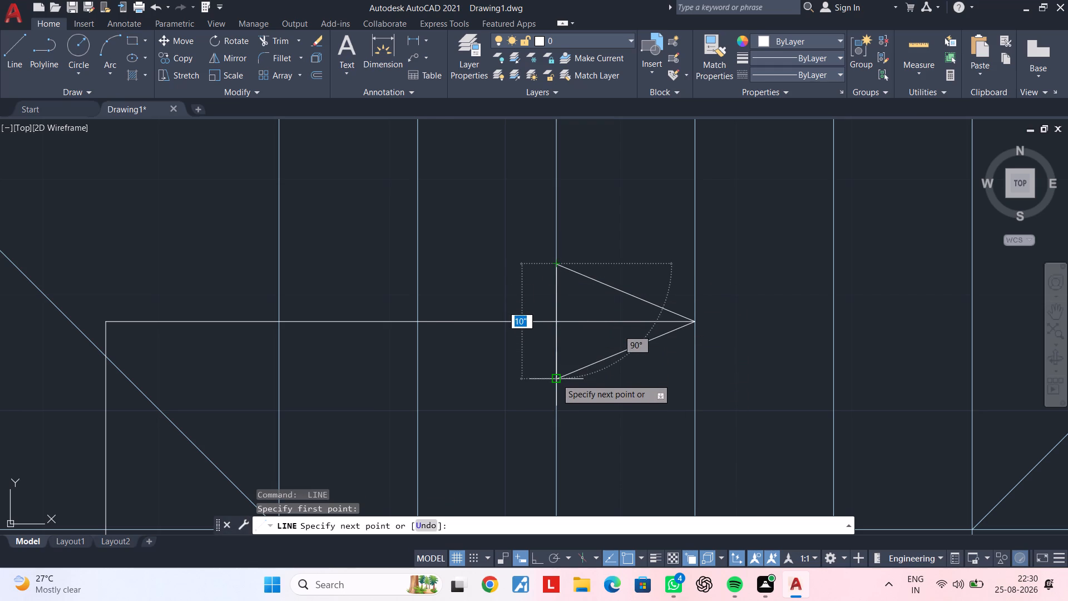
left_click(556, 380)
key("Escape")
key("Escape")
Trim away the part of the horizontal direction line that runs inside the DN arrowhead.
key("t")
type("R")
key("space")
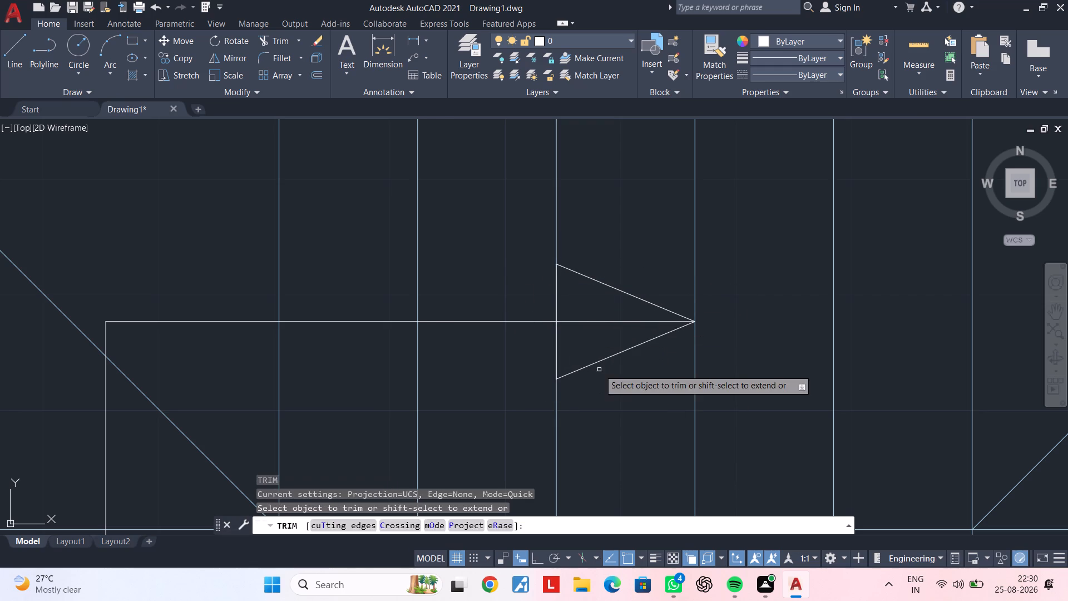
left_click(606, 333)
left_click(599, 311)
key("Escape")
With ortho on, draw the upper-floor lift-side stair direction line: about 17'-0" north up the west flight, 2'-7" east, south to an east-flight riser.
scroll(599, 329, "down", 5)
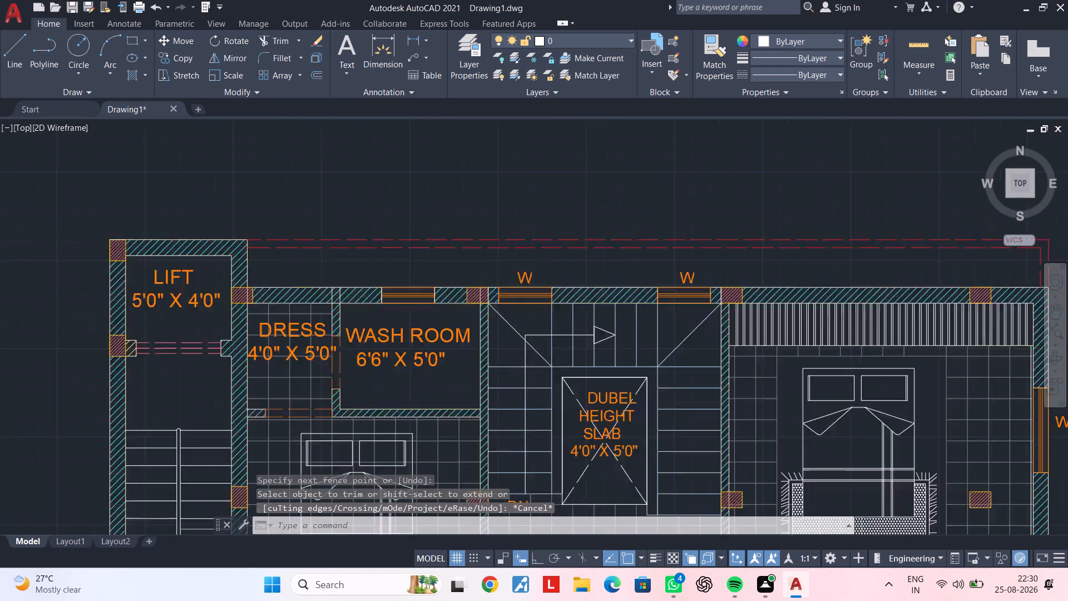
middle_click_drag(605, 348, 665, 311)
key("Escape")
key("Escape")
middle_click_drag(604, 387, 646, 323)
key("Escape")
middle_click_drag(583, 372, 691, 335)
key("Escape")
middle_click_drag(491, 376, 551, 323)
key("Escape")
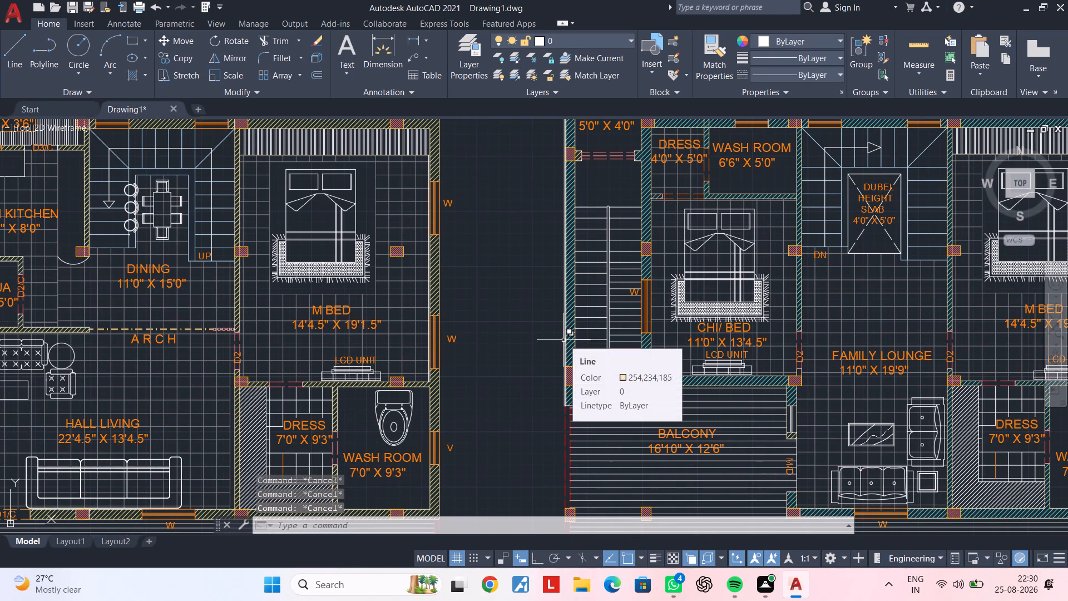
key("Escape")
scroll(584, 387, "up", 1)
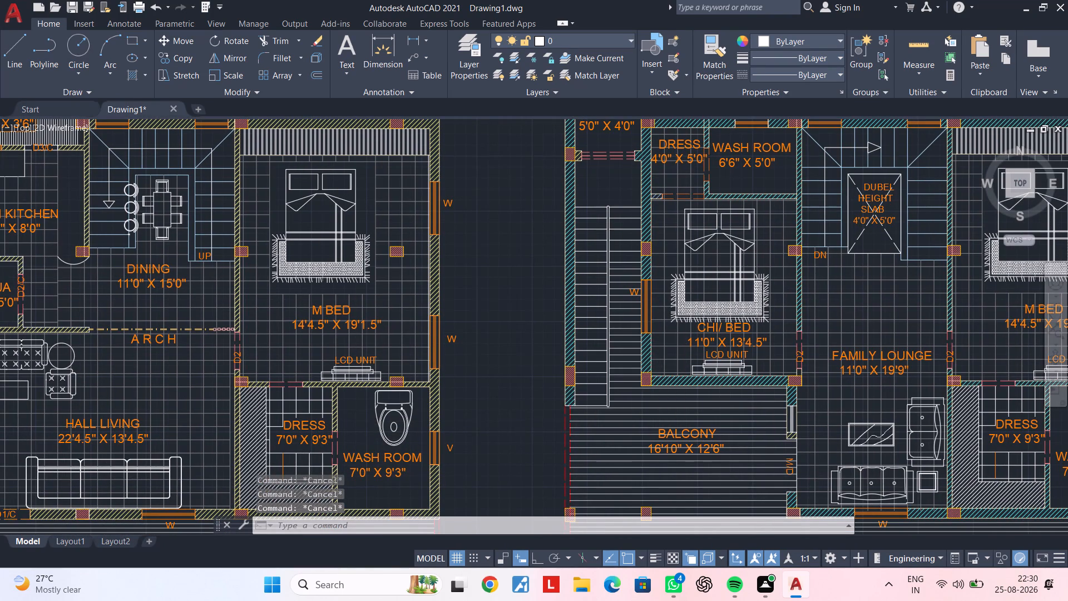
middle_click_drag(609, 405, 566, 397)
type("L")
key("space")
scroll(553, 415, "up", 3)
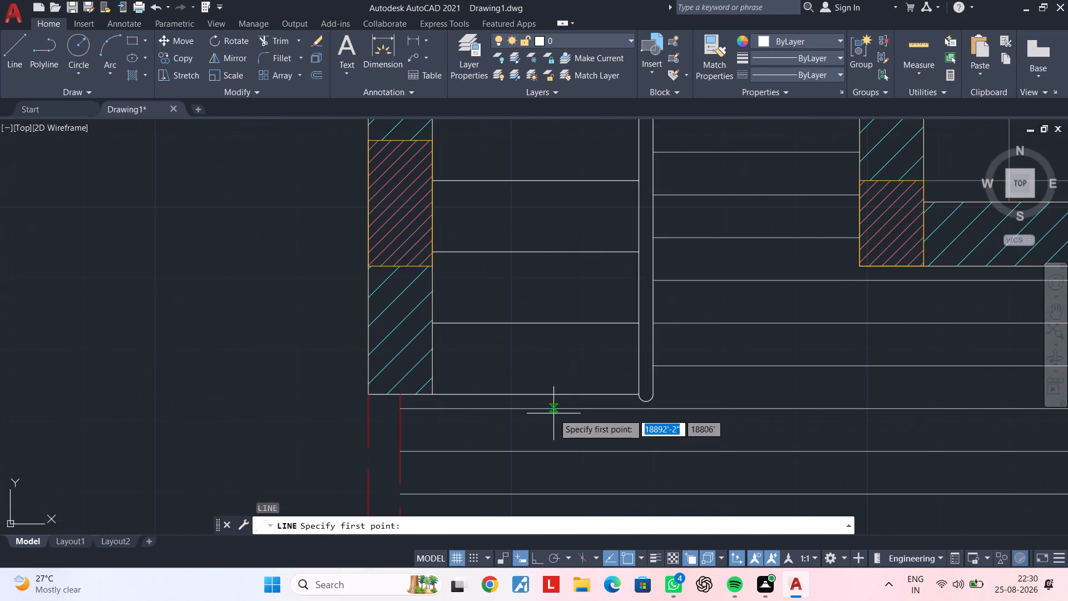
left_click(536, 395)
middle_click_drag(519, 253, 516, 413)
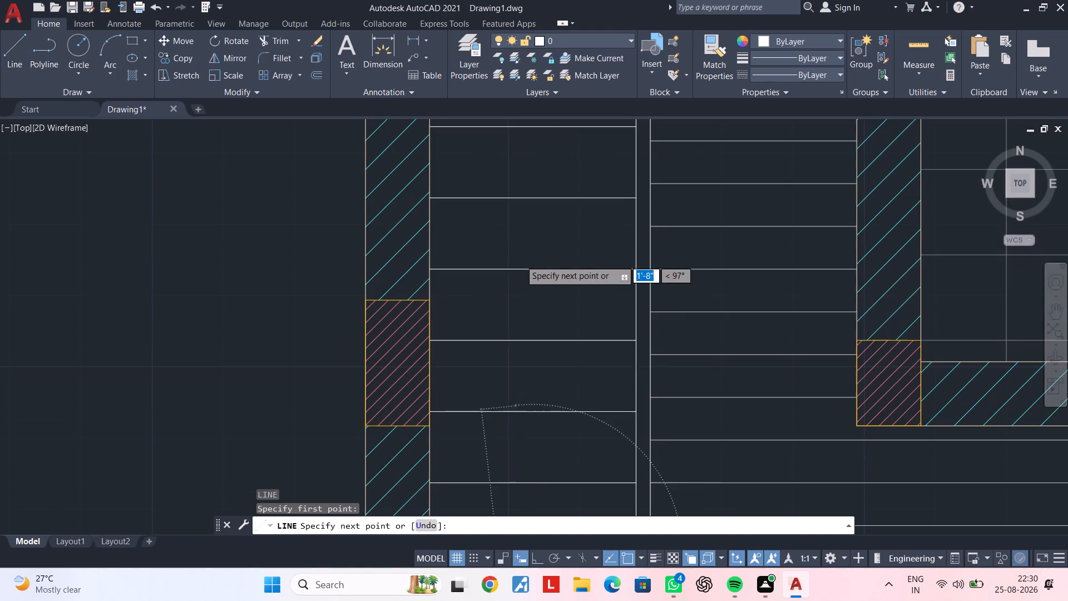
left_click(533, 553)
scroll(507, 242, "down", 2)
middle_click_drag(510, 250, 509, 474)
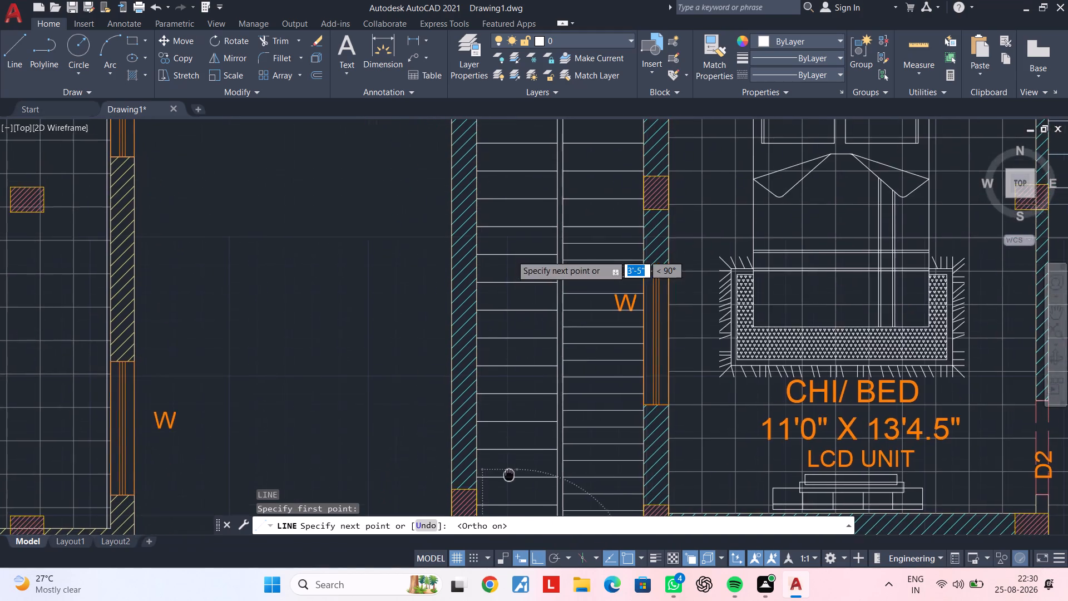
middle_click_drag(509, 474, 510, 467)
middle_click_drag(510, 202, 506, 404)
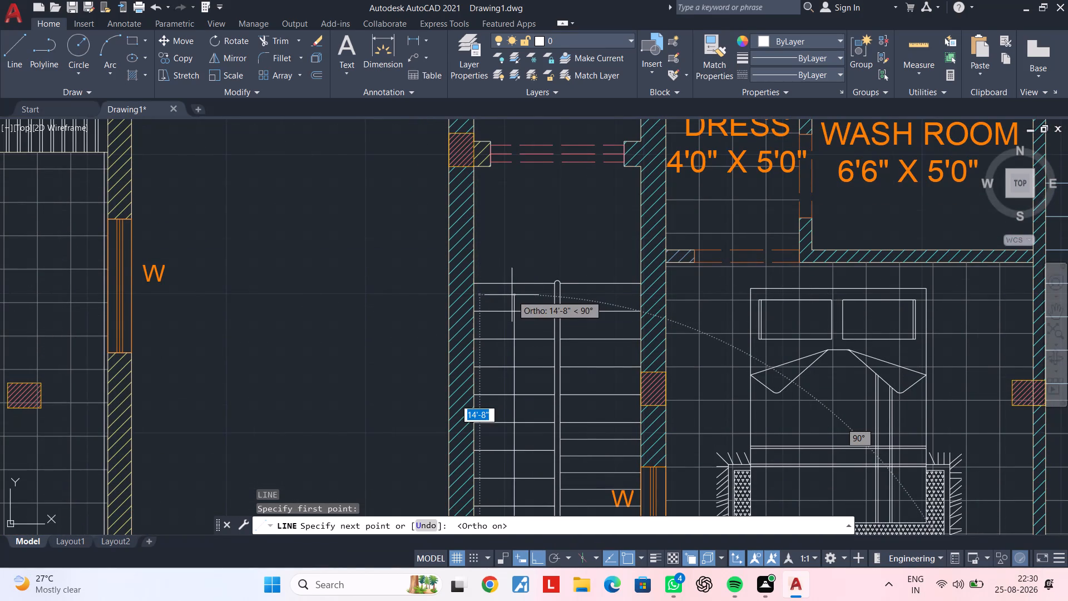
middle_click_drag(509, 266, 507, 308)
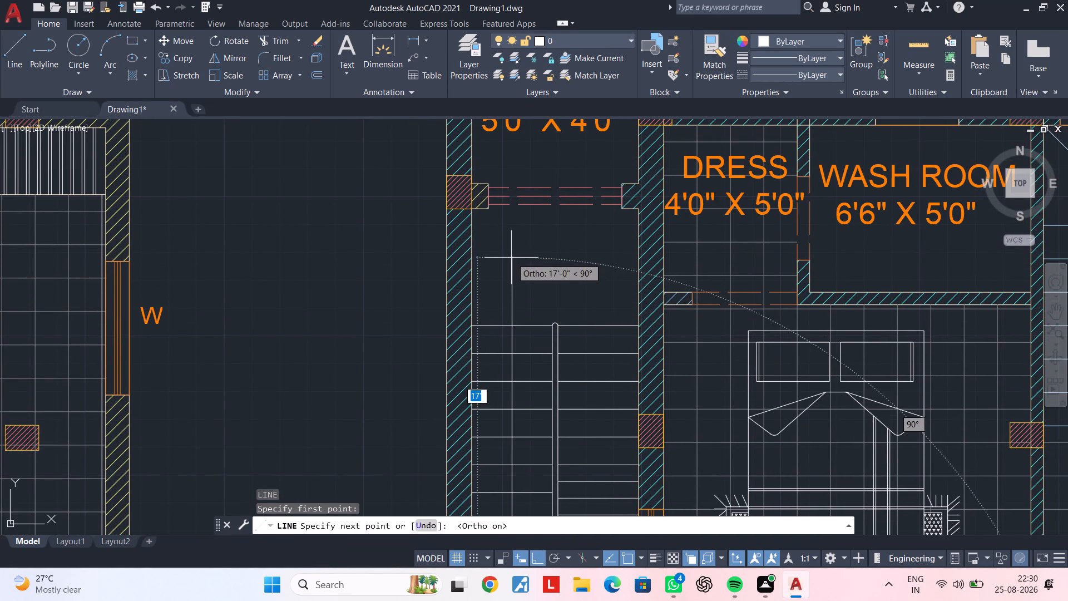
left_click(511, 258)
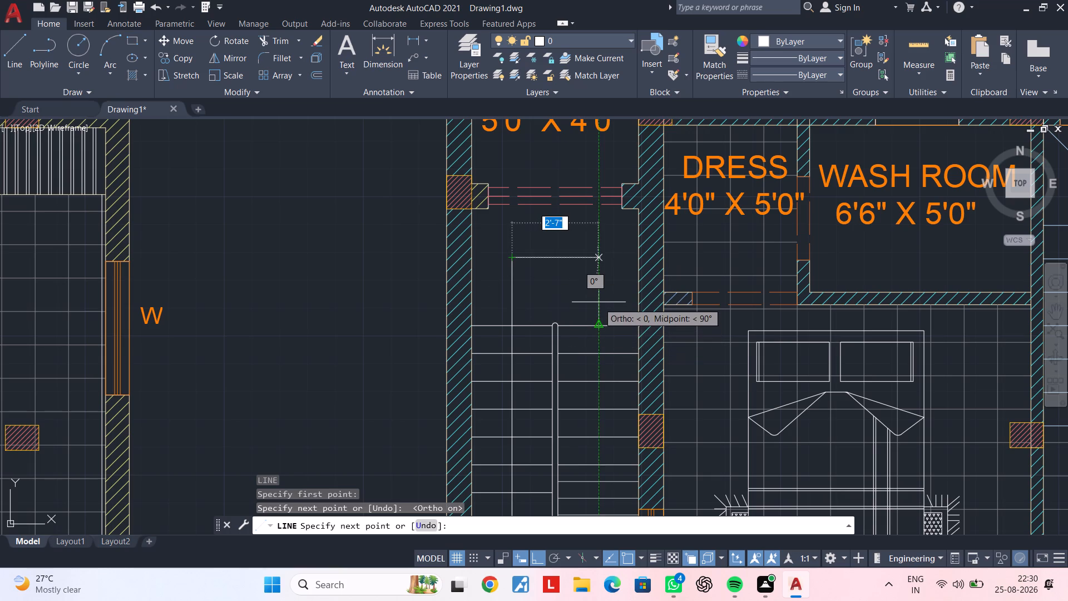
left_click(597, 258)
middle_click_drag(600, 349, 593, 269)
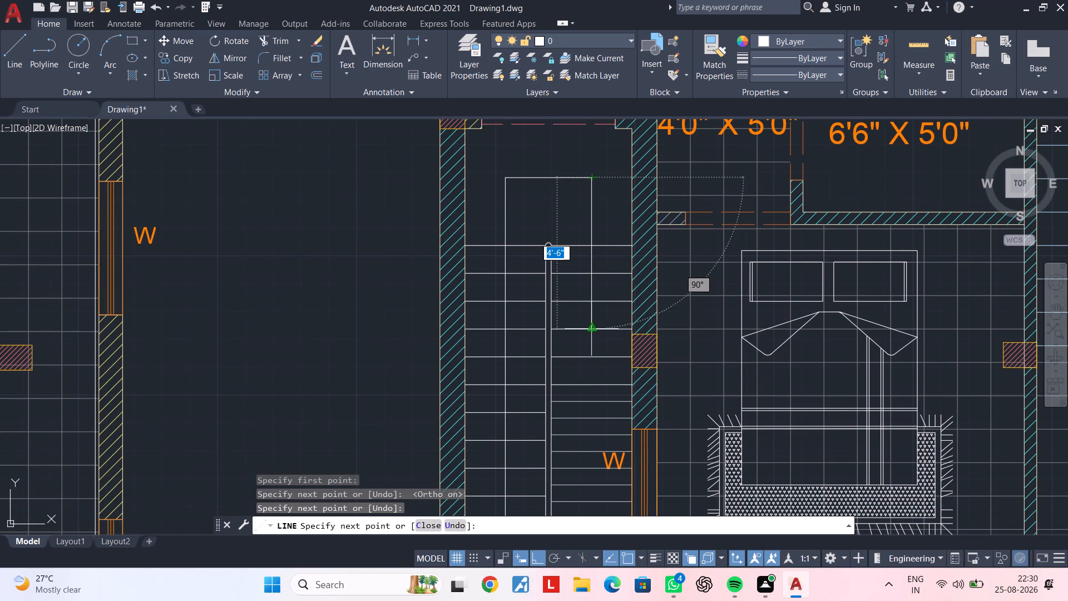
left_click(589, 357)
key("Escape")
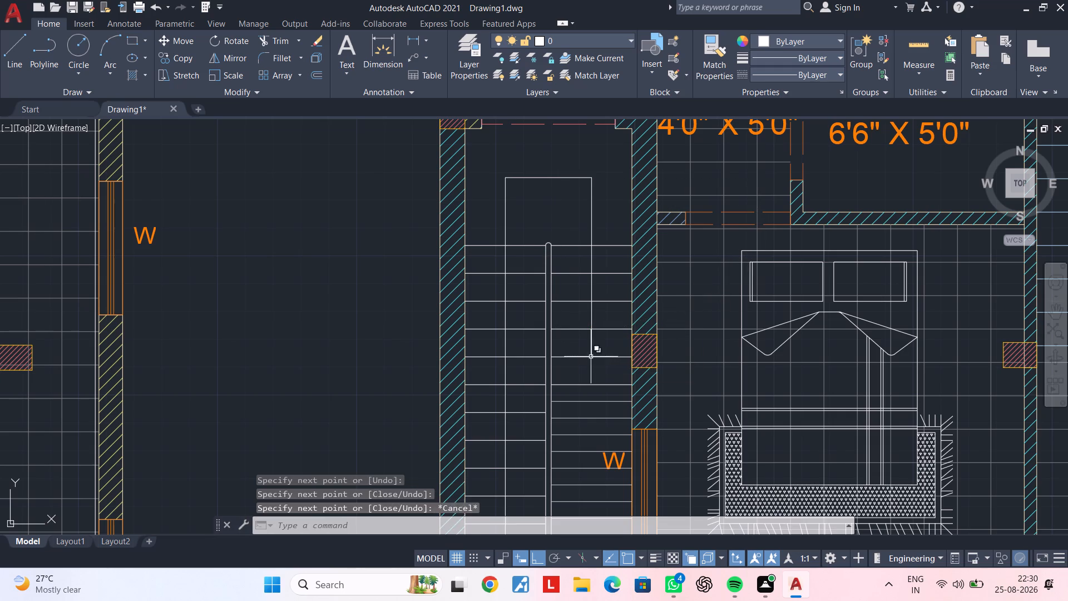
With ortho off, draw a slanted arrowhead line from the direction line's south end northwest to the riser above.
key("Escape")
scroll(589, 355, "up", 2)
middle_click_drag(605, 407, 606, 416)
key("Escape")
key("Escape")
type("L")
key("space")
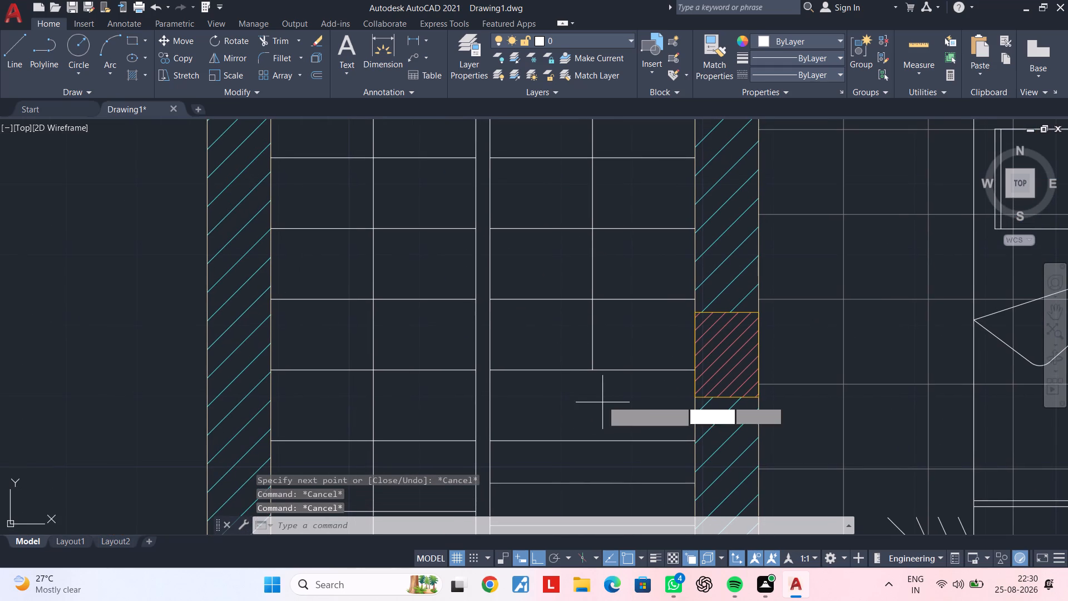
left_click(590, 372)
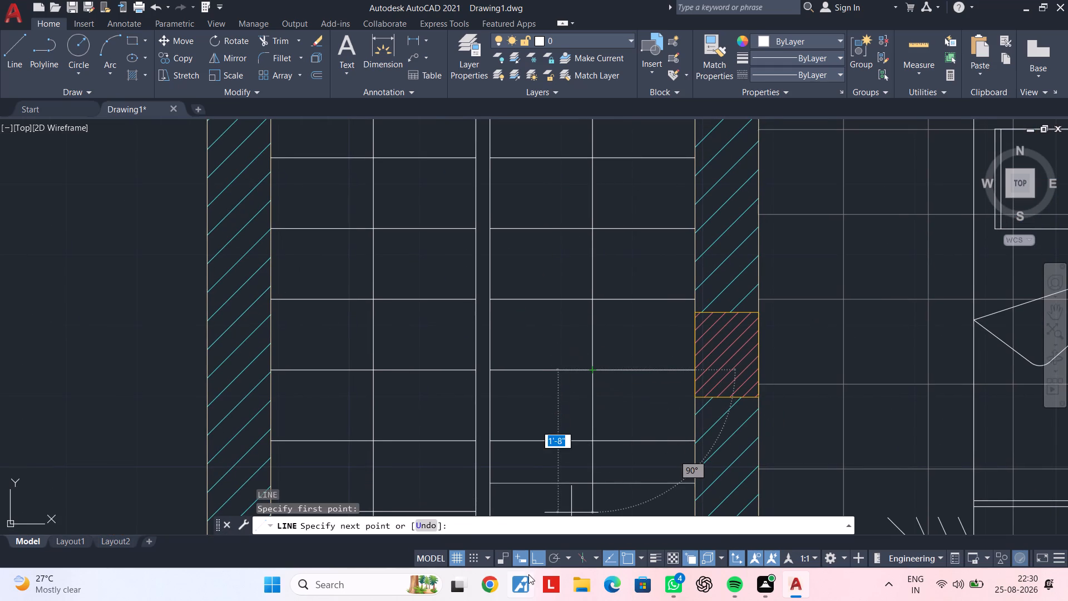
left_click(538, 556)
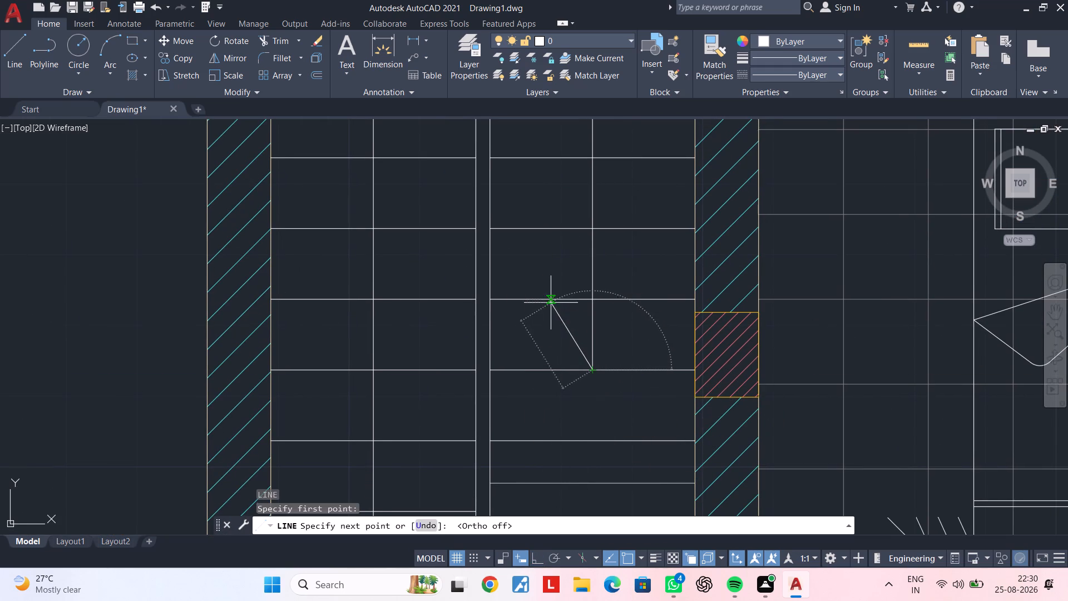
left_click(551, 303)
key("Escape")
Draw a line along the riser from the slanted line's open end east to the direction line, closing the half arrowhead.
key("space")
scroll(567, 323, "up", 2)
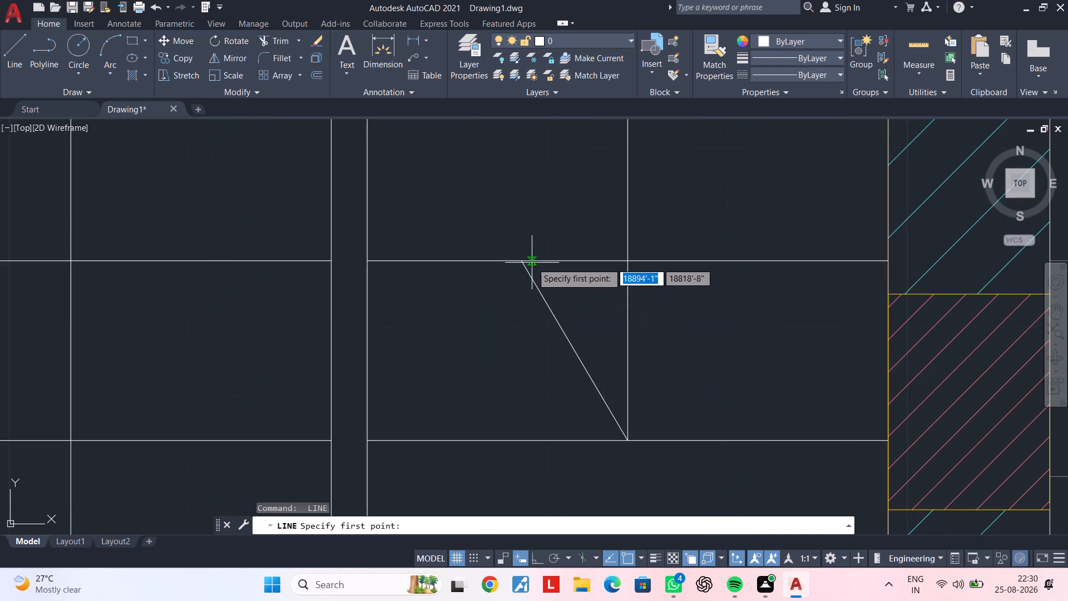
left_click(522, 260)
left_click(632, 261)
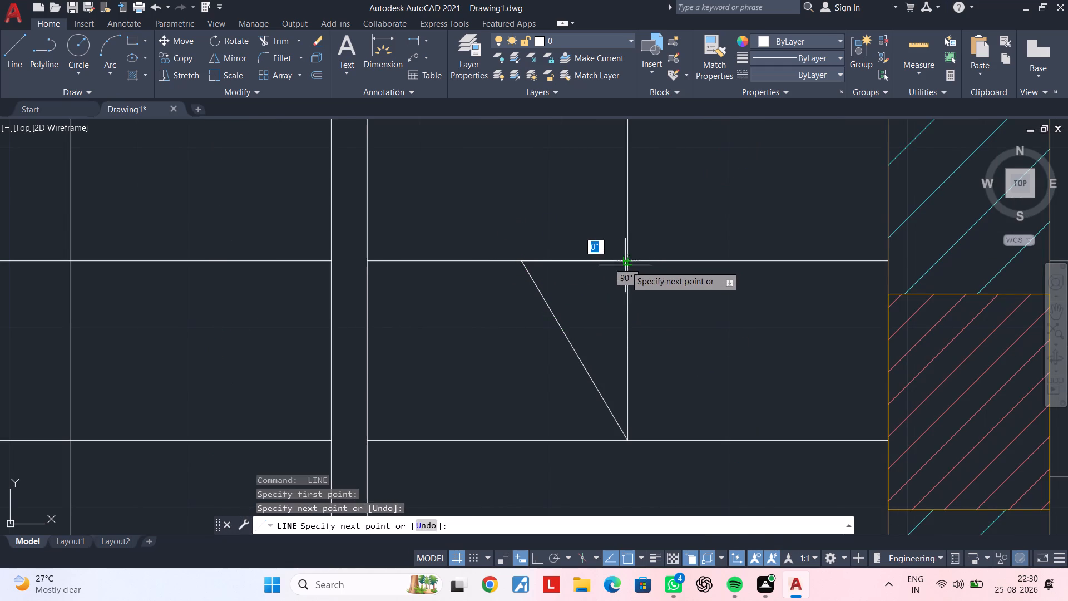
key("Escape")
key("Escape")
With ortho on, draw the ground-floor lift-side stair direction line: north from an east-flight riser, about 2'-7" west across the landing, 10'-5" south.
scroll(622, 330, "down", 5)
middle_click_drag(607, 371, 643, 321)
key("Escape")
scroll(642, 358, "down", 2)
middle_click_drag(642, 358, 690, 313)
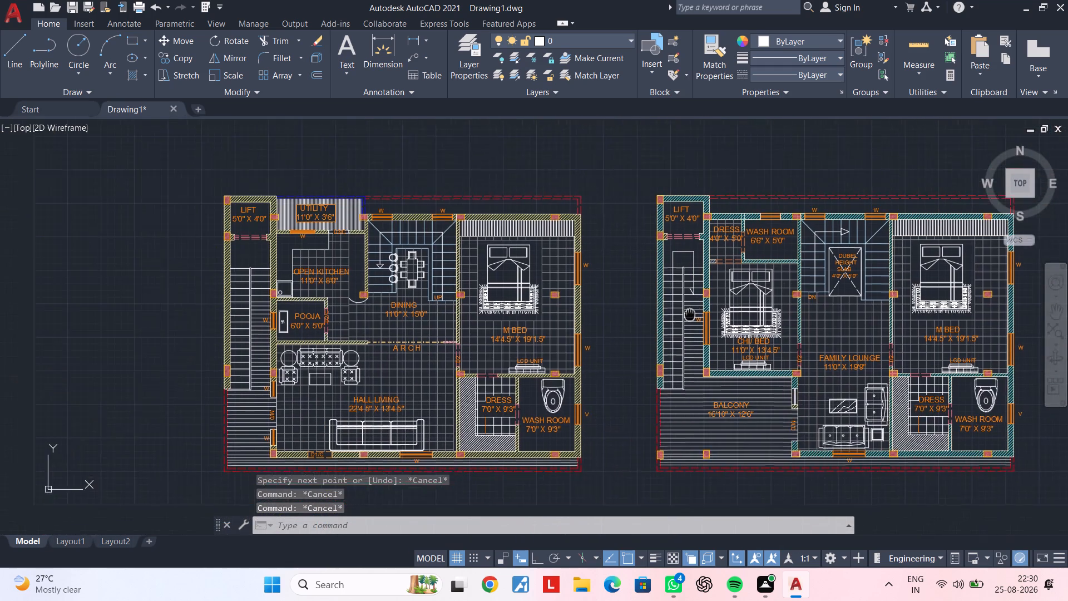
middle_click_drag(690, 313, 690, 313)
key("Escape")
middle_click_drag(650, 363, 700, 306)
middle_click_drag(621, 367, 673, 349)
middle_click_drag(565, 378, 617, 360)
middle_click_drag(394, 327, 428, 325)
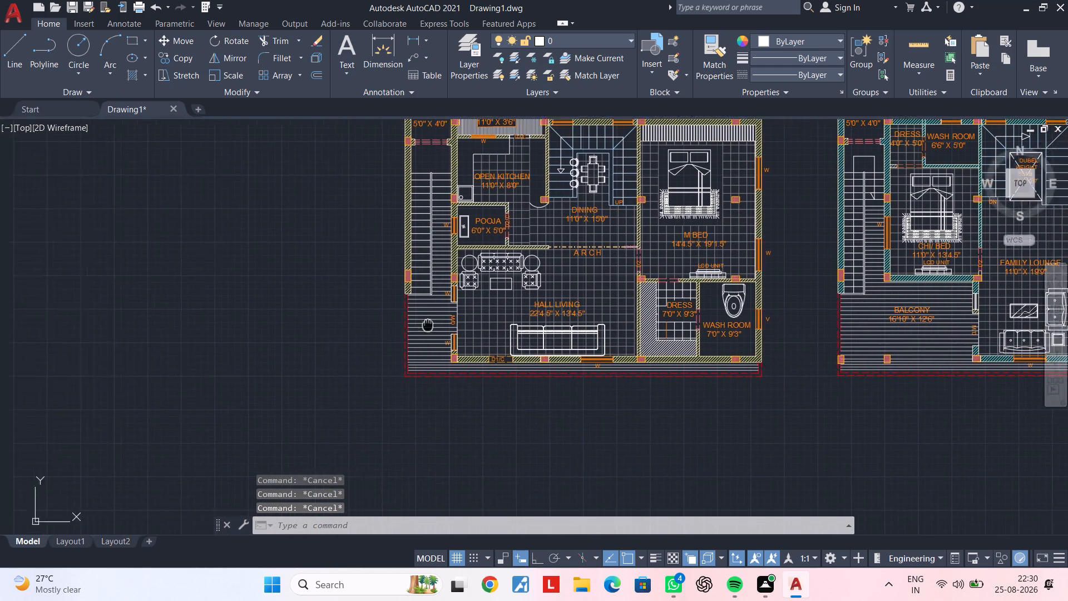
middle_click_drag(428, 325, 507, 334)
scroll(520, 259, "up", 1)
middle_click_drag(525, 283, 550, 345)
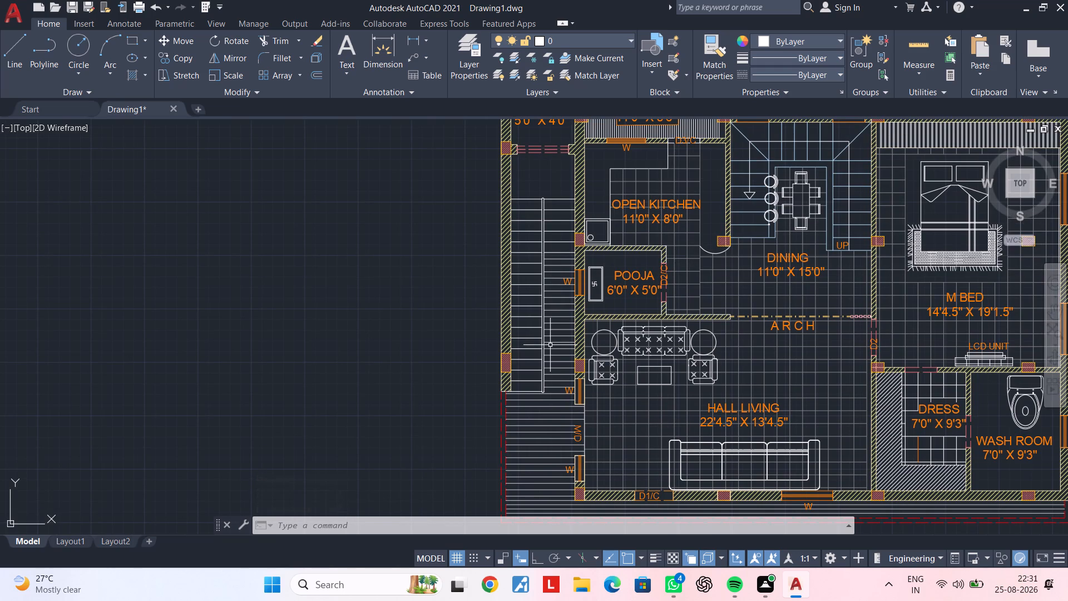
key("Escape")
scroll(567, 205, "up", 1)
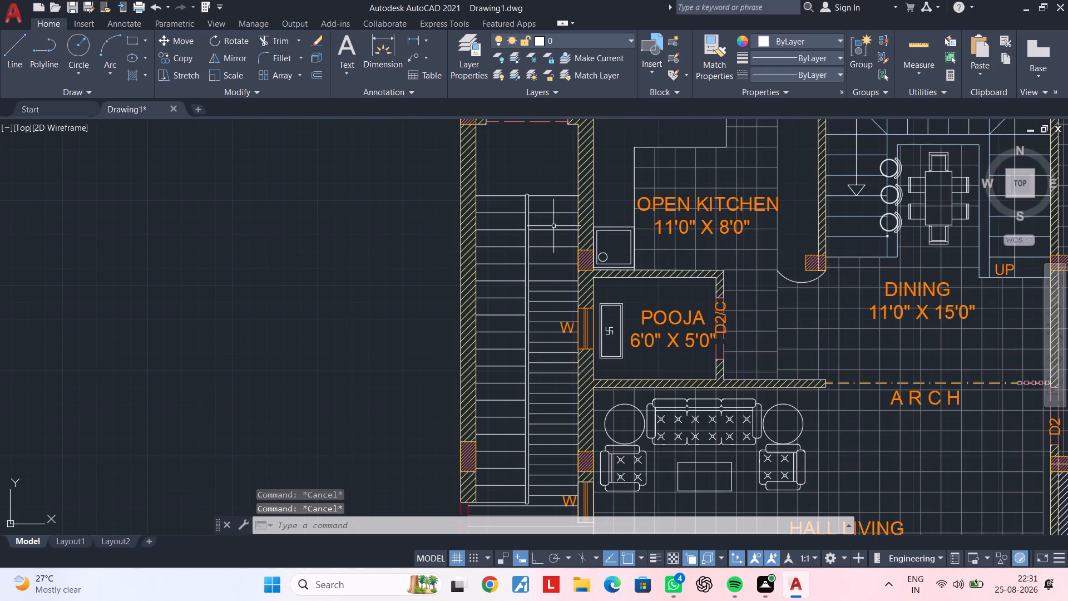
type("L")
key("space")
scroll(545, 257, "up", 2)
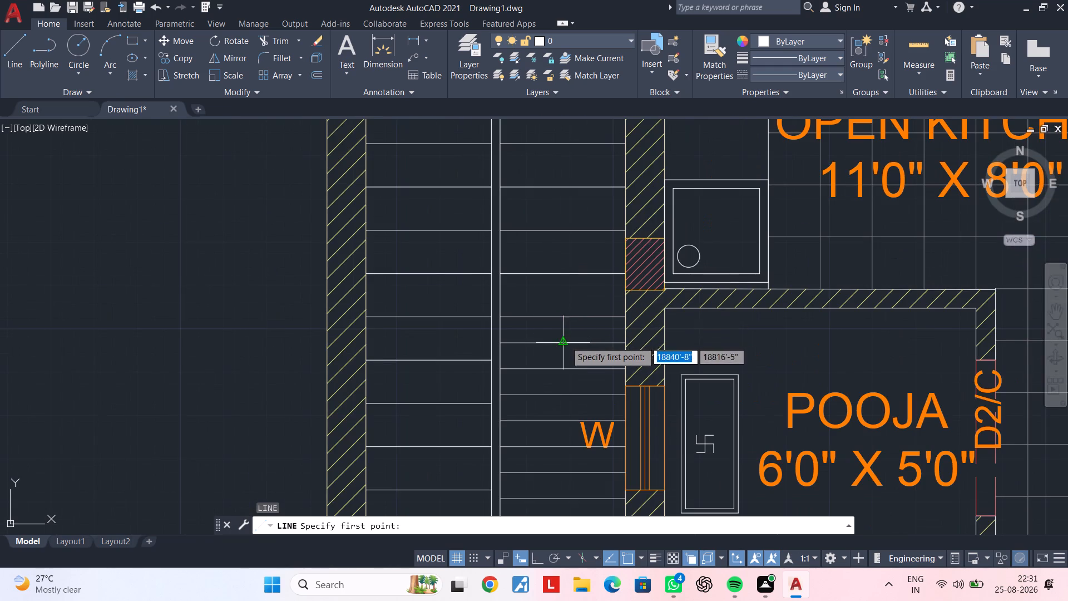
left_click(565, 319)
middle_click_drag(576, 209, 566, 349)
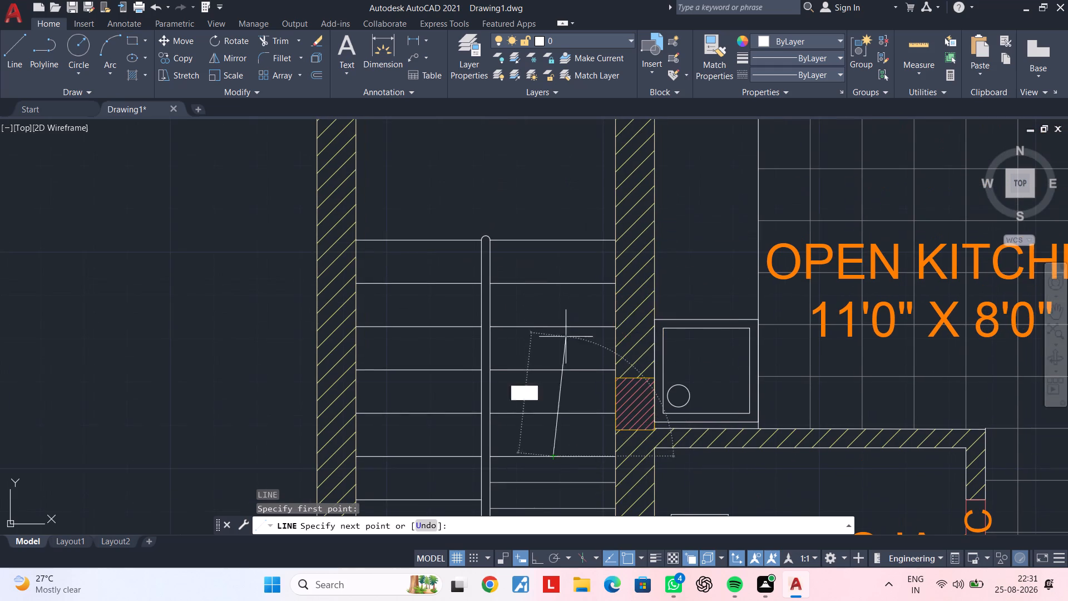
left_click(533, 554)
middle_click_drag(577, 170, 568, 262)
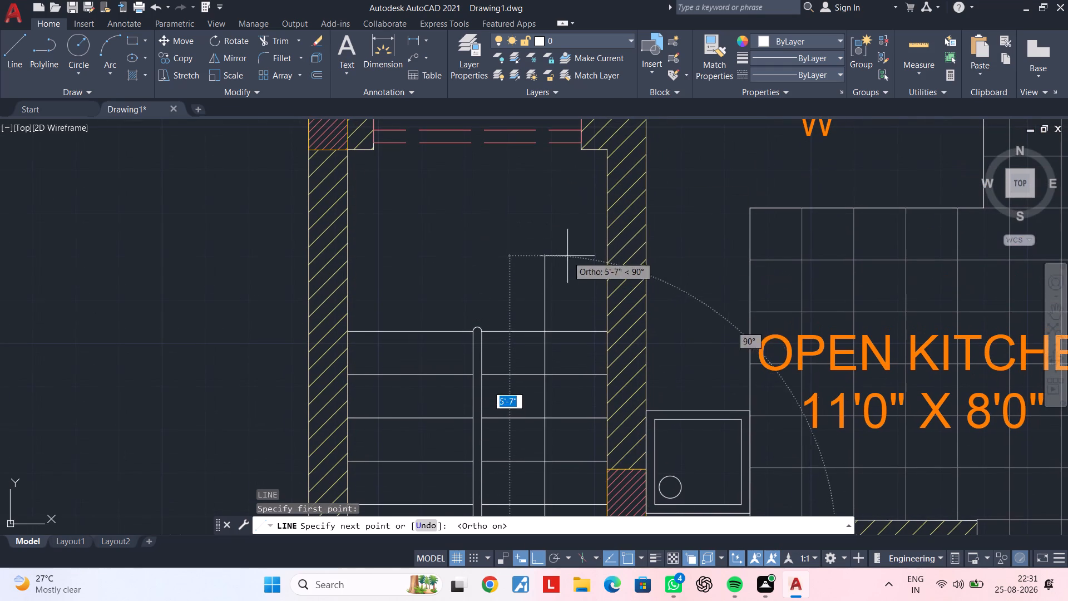
left_click(551, 224)
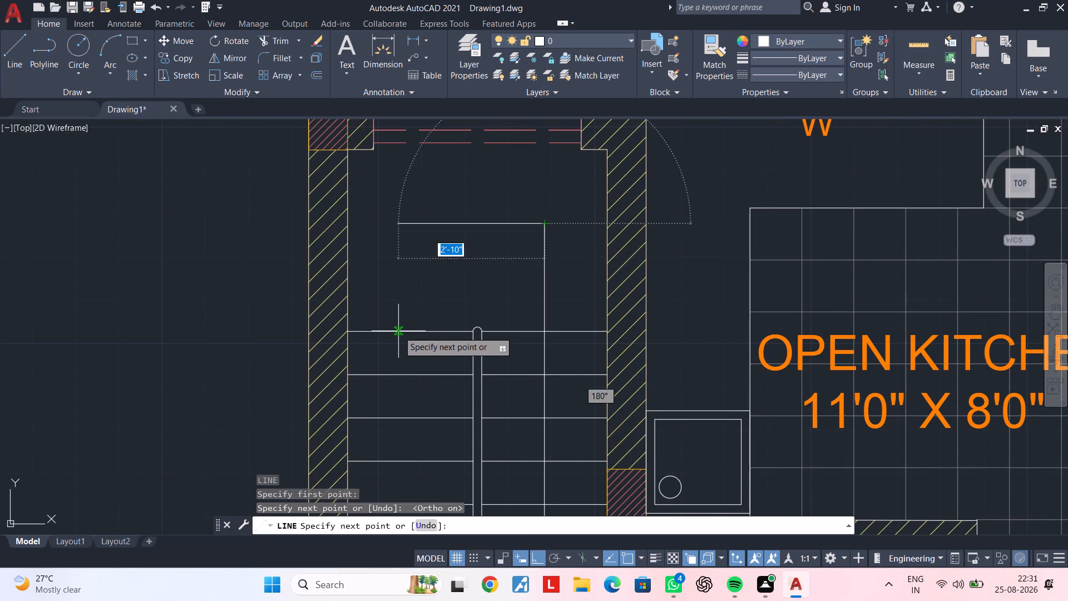
left_click(411, 227)
middle_click_drag(422, 319, 438, 141)
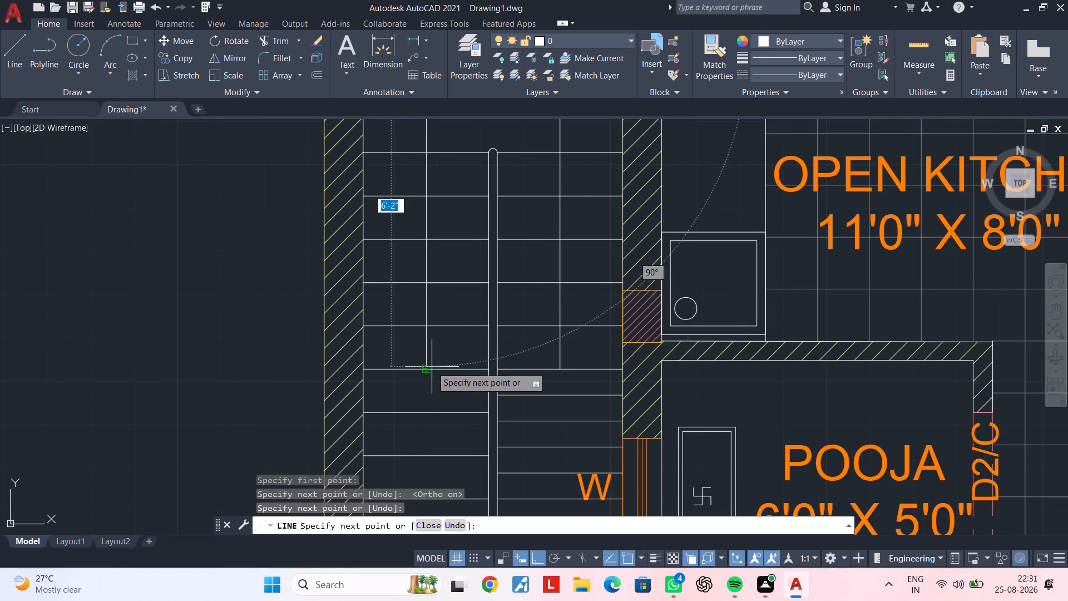
middle_click_drag(448, 321, 469, 194)
scroll(451, 307, "down", 2)
middle_click_drag(451, 307, 473, 205)
scroll(461, 267, "up", 2)
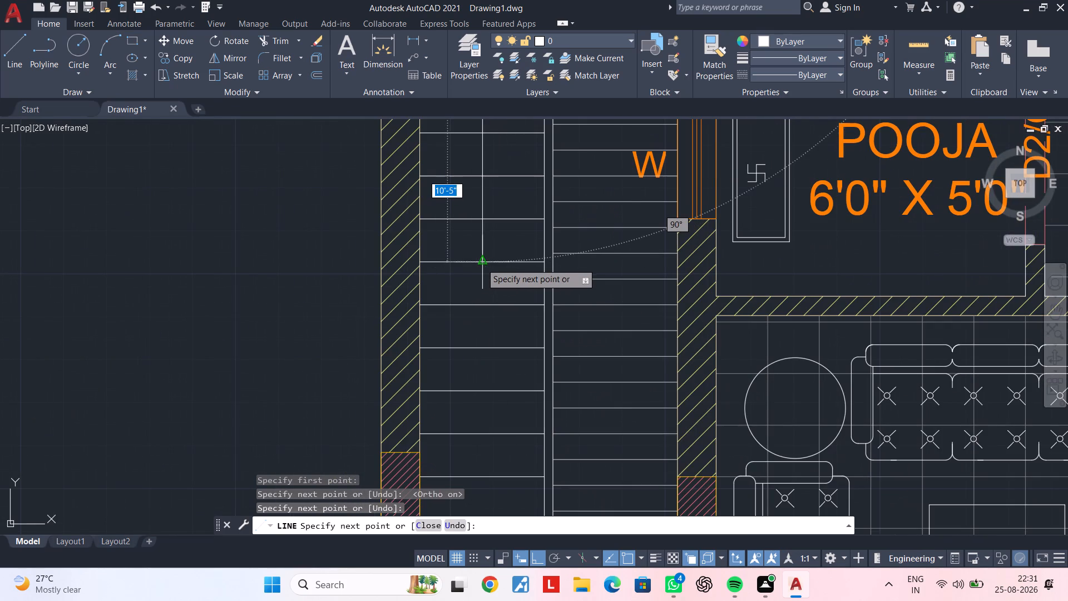
left_click(481, 262)
key("Escape")
key("Escape")
key("Escape")
key("Escape")
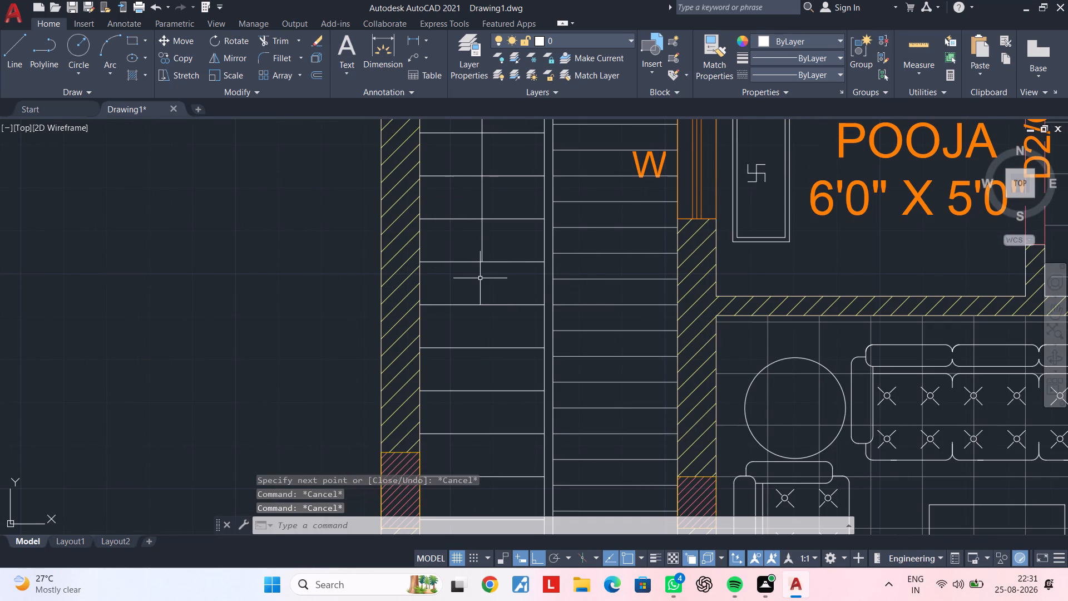
With ortho off, draw a half arrowhead from the ground-floor direction line's south end northwest to the riser above, closing east to the direction line.
key("l")
key("space")
left_click(534, 552)
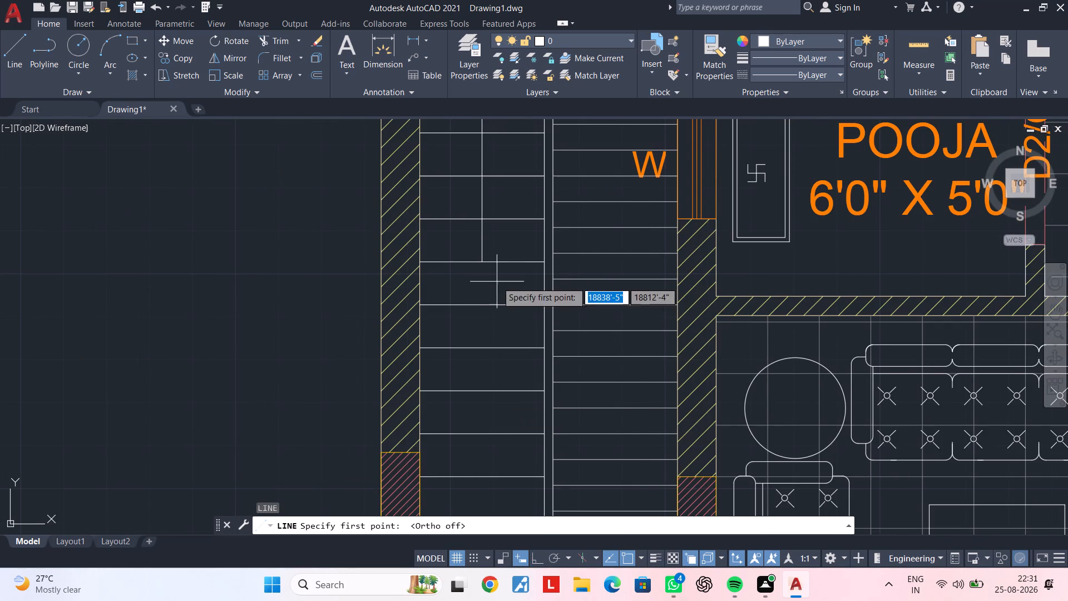
middle_click_drag(500, 312, 497, 376)
scroll(476, 338, "up", 4)
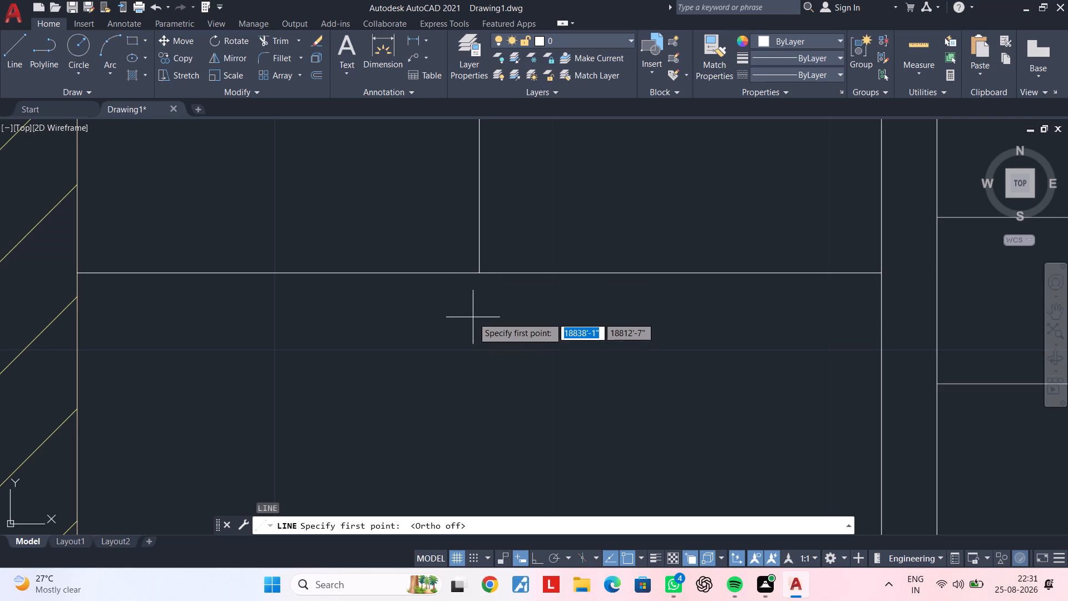
left_click(478, 274)
middle_click_drag(405, 191, 418, 353)
scroll(408, 205, "down", 1)
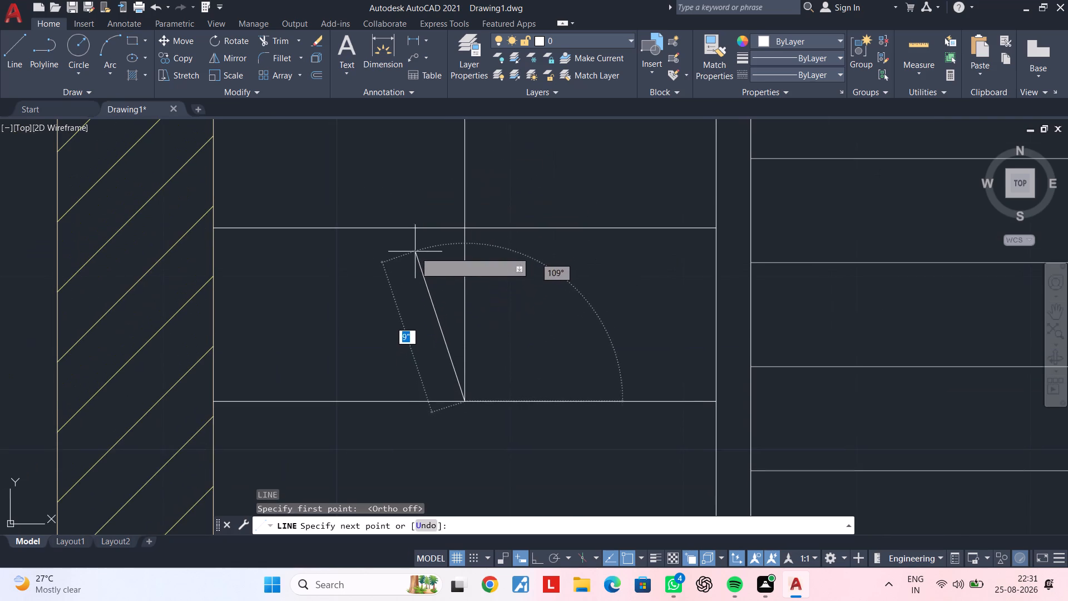
left_click(395, 229)
left_click(464, 230)
key("Escape")
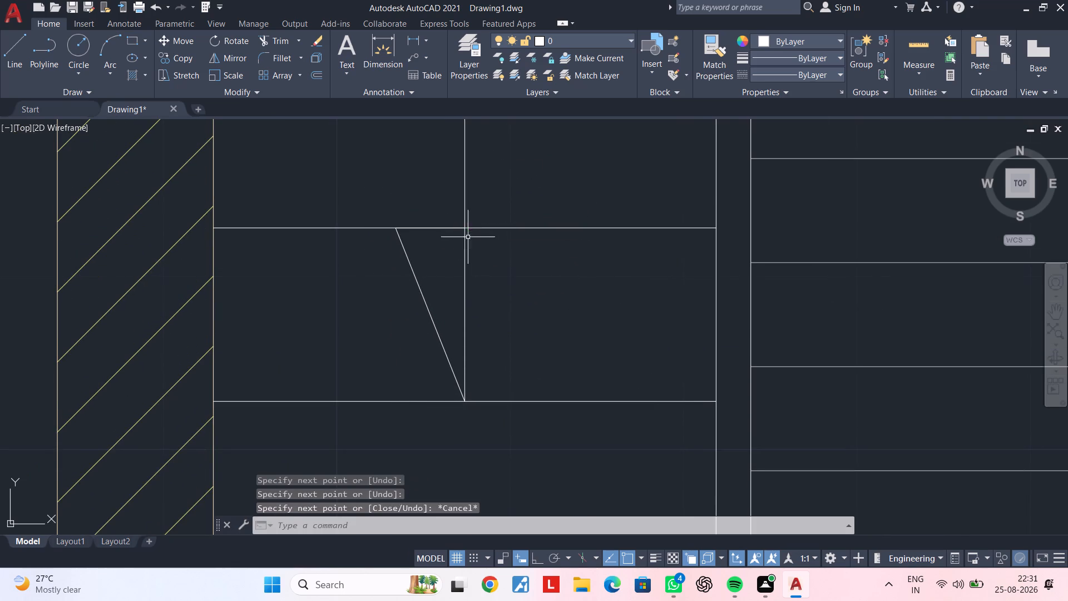
Copy the UP label from the dining staircase to the ground-floor lift-side staircase, just below the direction line's start on the east flight.
key("Escape")
scroll(504, 303, "down", 3)
middle_click_drag(510, 309, 479, 253)
scroll(478, 252, "up", 1)
scroll(497, 273, "down", 2)
middle_click_drag(541, 302, 461, 263)
scroll(518, 300, "down", 2)
middle_click_drag(535, 313, 449, 298)
key("Escape")
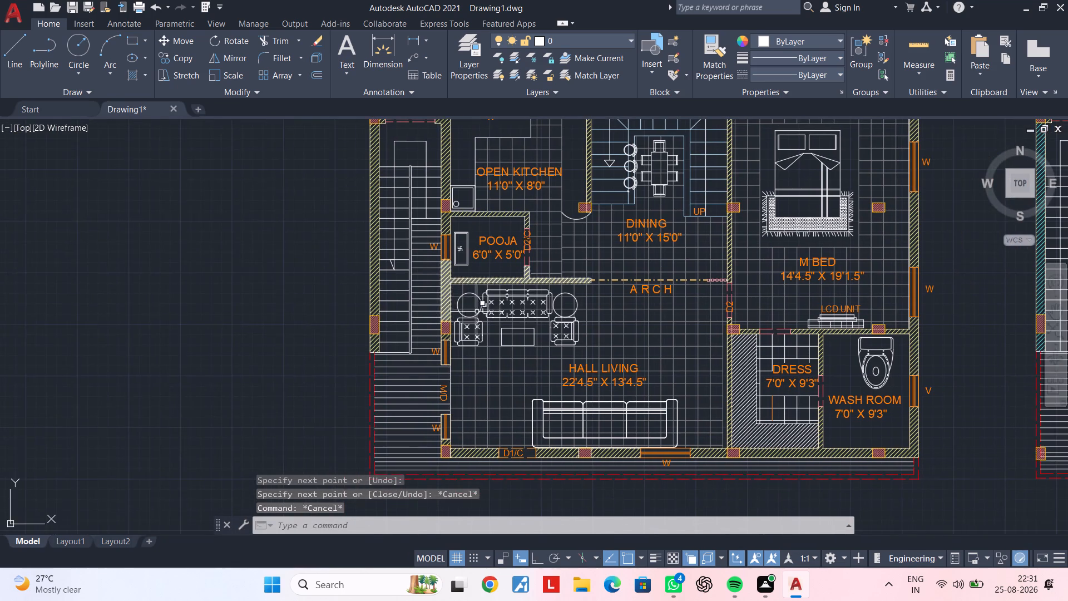
key("Escape")
middle_click_drag(487, 306, 480, 275)
key("Escape")
scroll(472, 285, "down", 1)
middle_click_drag(472, 290, 491, 368)
scroll(436, 291, "up", 3)
scroll(515, 296, "down", 1)
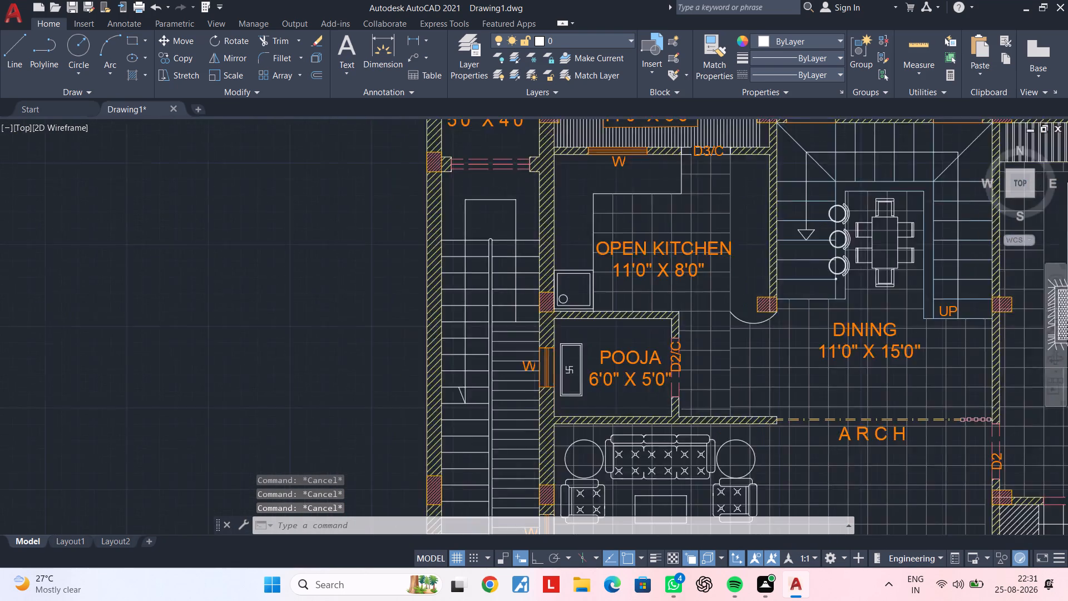
scroll(515, 296, "down", 1)
middle_click_drag(823, 297, 751, 297)
scroll(701, 308, "up", 2)
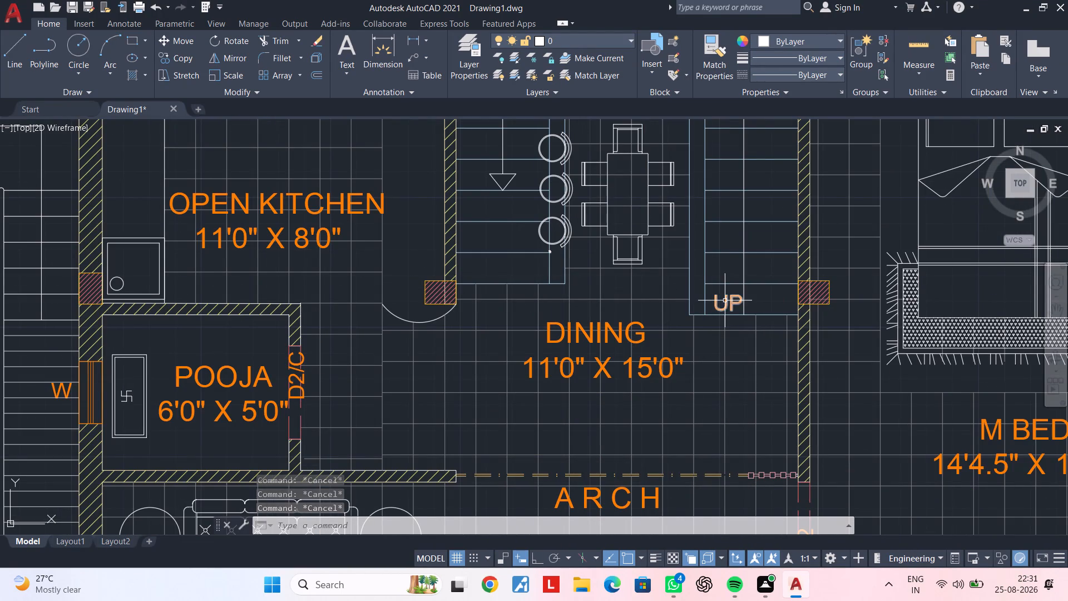
left_click(725, 300)
type("CO")
key("space")
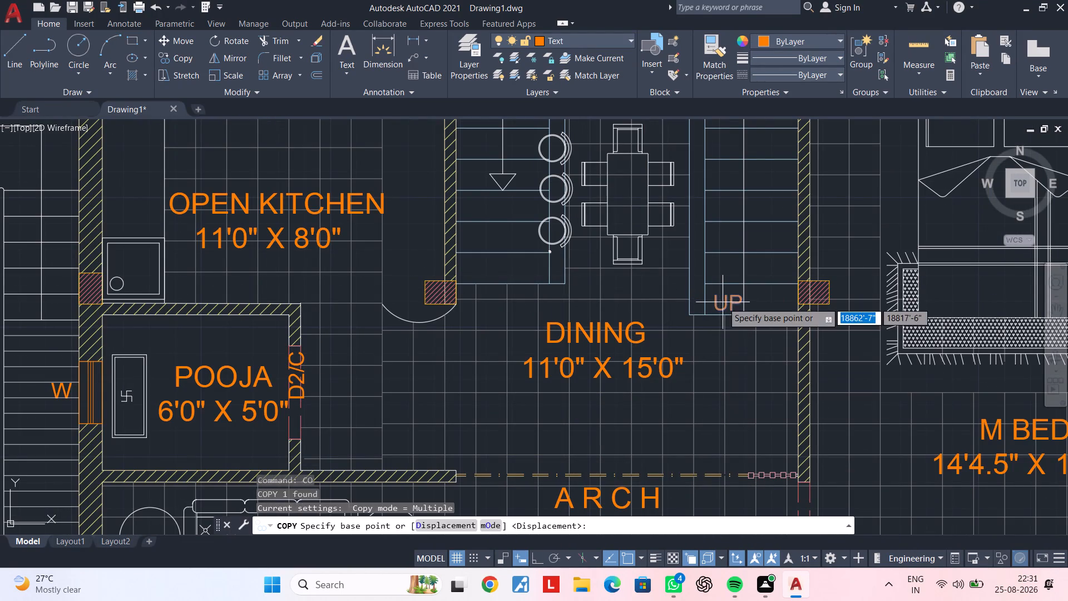
left_click(731, 304)
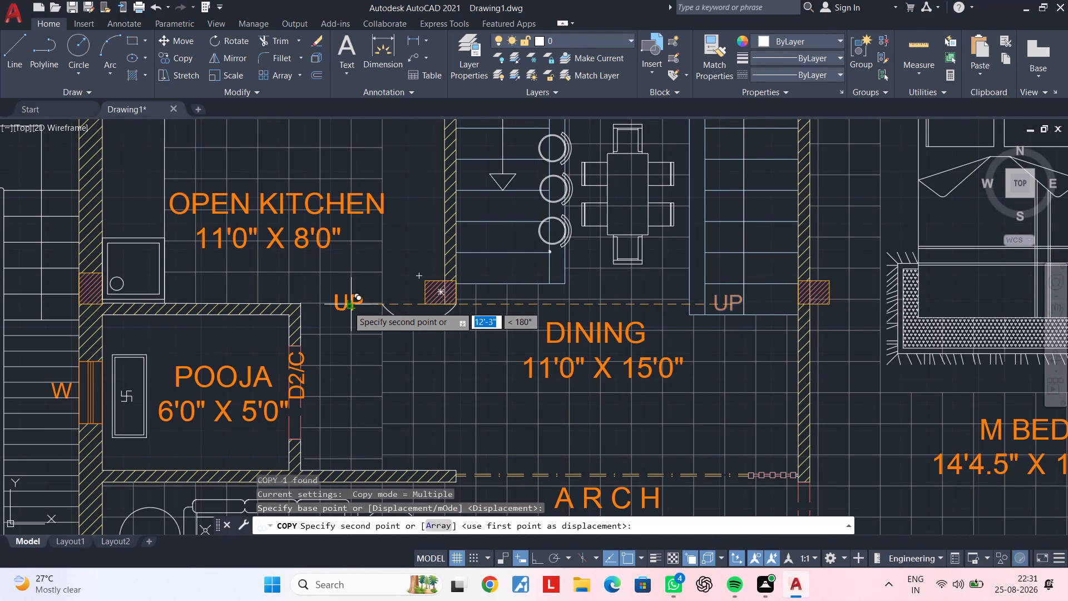
middle_click_drag(352, 306, 632, 312)
middle_click_drag(349, 308, 427, 282)
scroll(394, 312, "up", 3)
left_click(409, 309)
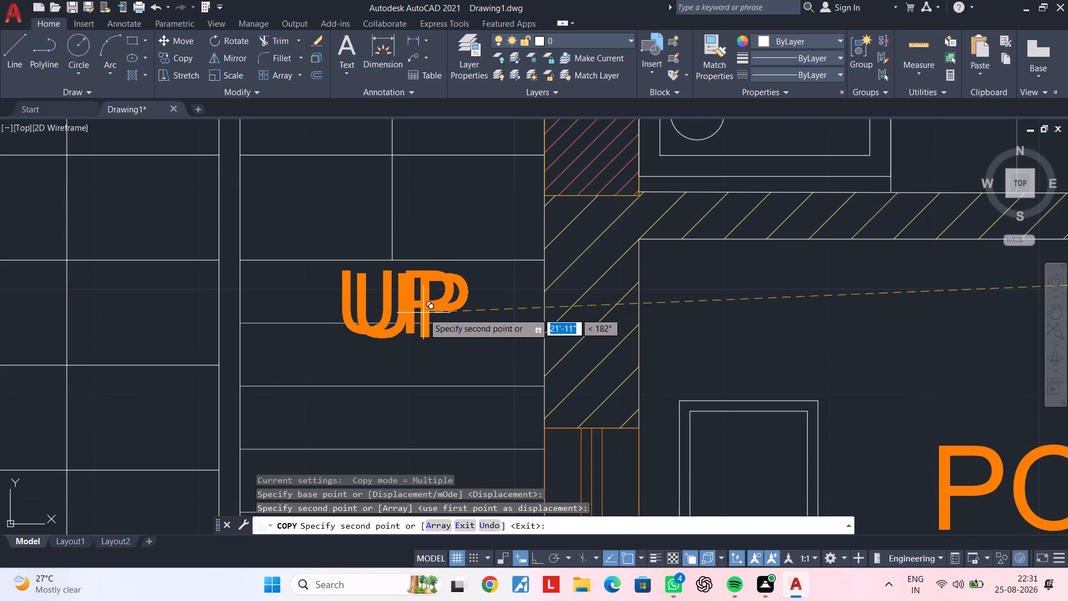
Place another copy of the UP label just below the direction line's south end on the first-floor lift-side staircase, beside the balcony.
scroll(613, 322, "down", 3)
middle_click_drag(701, 327, 181, 279)
scroll(622, 294, "down", 1)
middle_click_drag(698, 297, 56, 257)
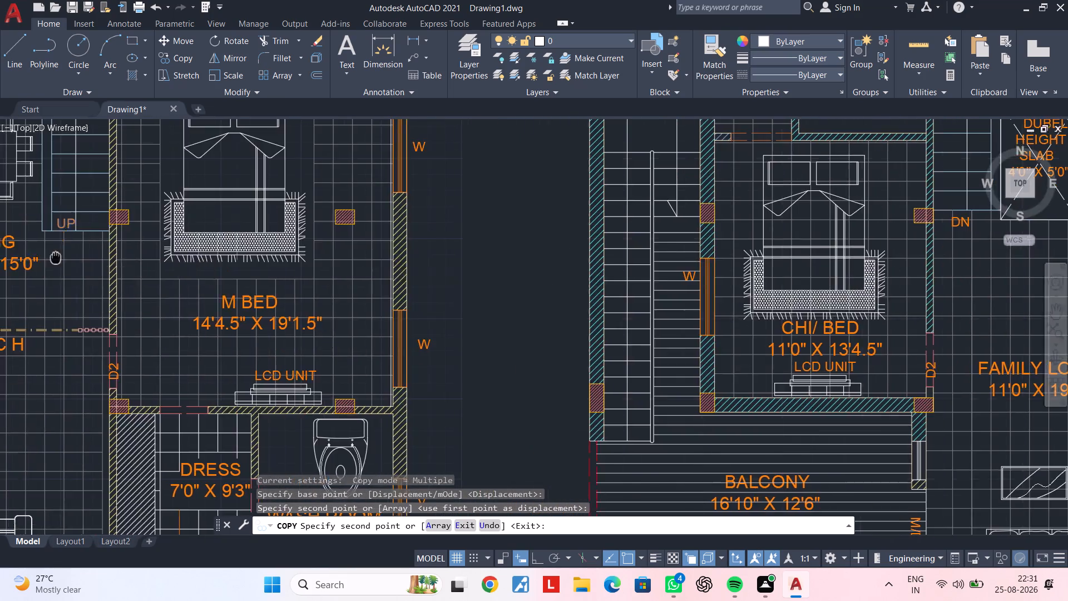
middle_click_drag(56, 257, 54, 257)
scroll(532, 257, "down", 1)
middle_click_drag(533, 257, 420, 259)
scroll(487, 255, "up", 3)
scroll(577, 202, "up", 1)
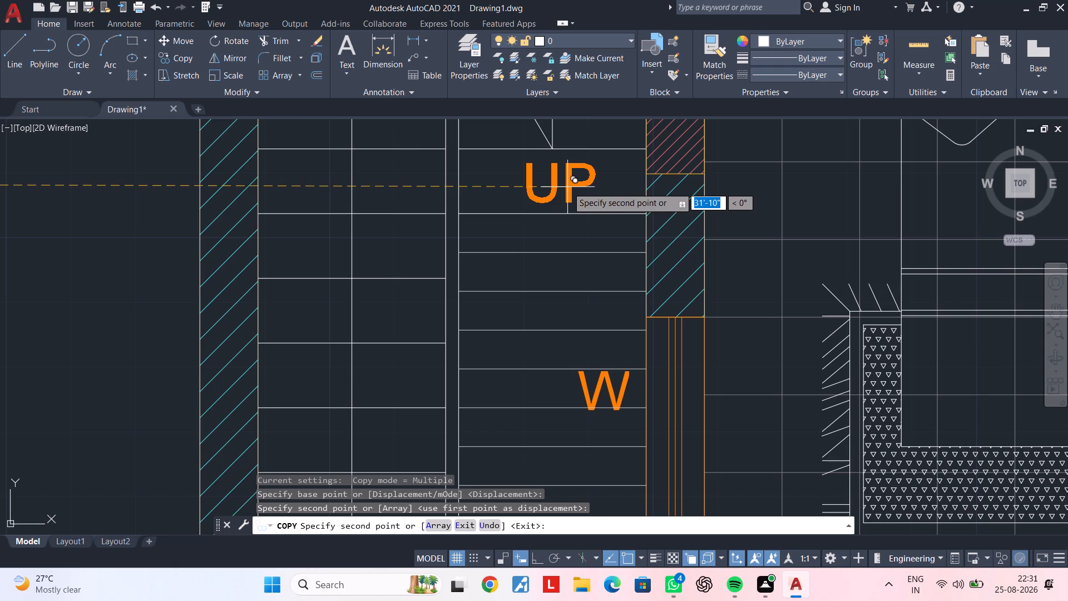
scroll(585, 269, "down", 1)
middle_click_drag(565, 323, 580, 208)
middle_click_drag(500, 438, 565, 220)
middle_click_drag(570, 366, 571, 346)
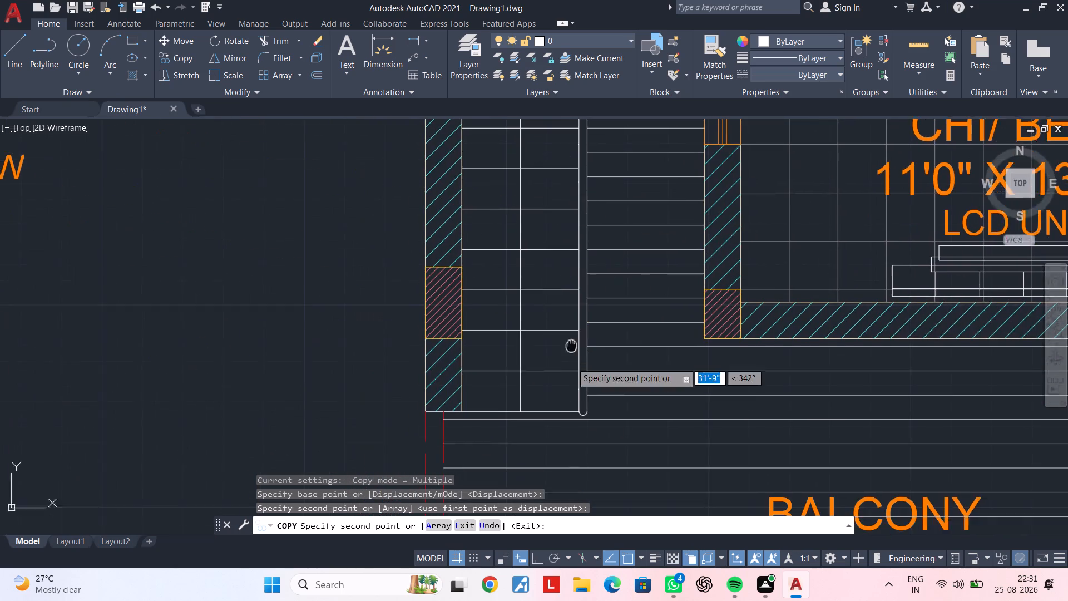
middle_click_drag(571, 346, 571, 305)
scroll(530, 383, "up", 2)
left_click(518, 396)
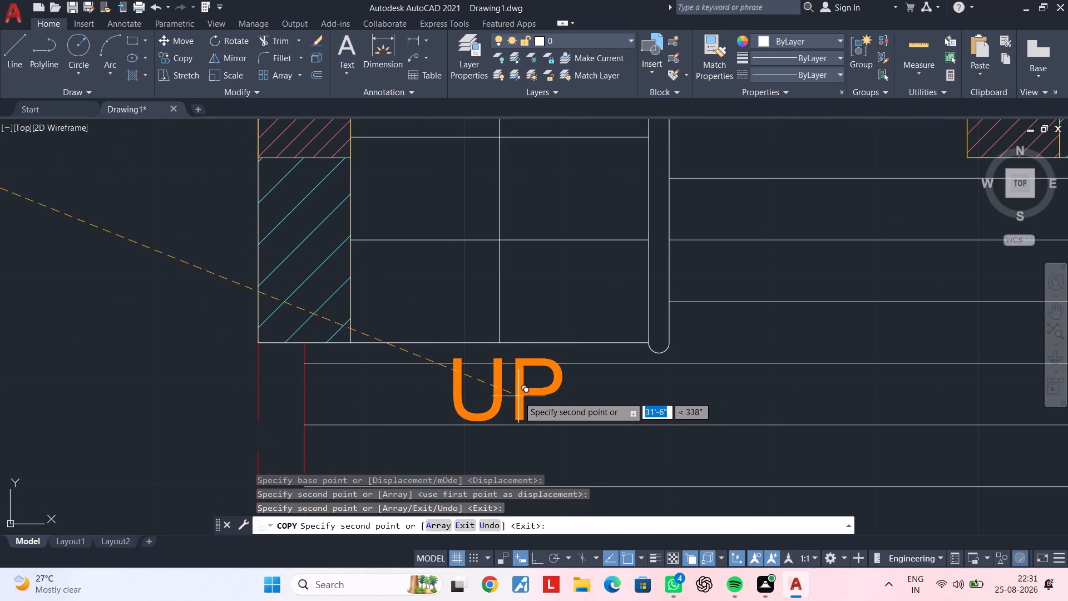
Change the text of the copied label below the first-floor lift-side staircase to DN.
key("Escape")
double_click(526, 397)
left_click(566, 390)
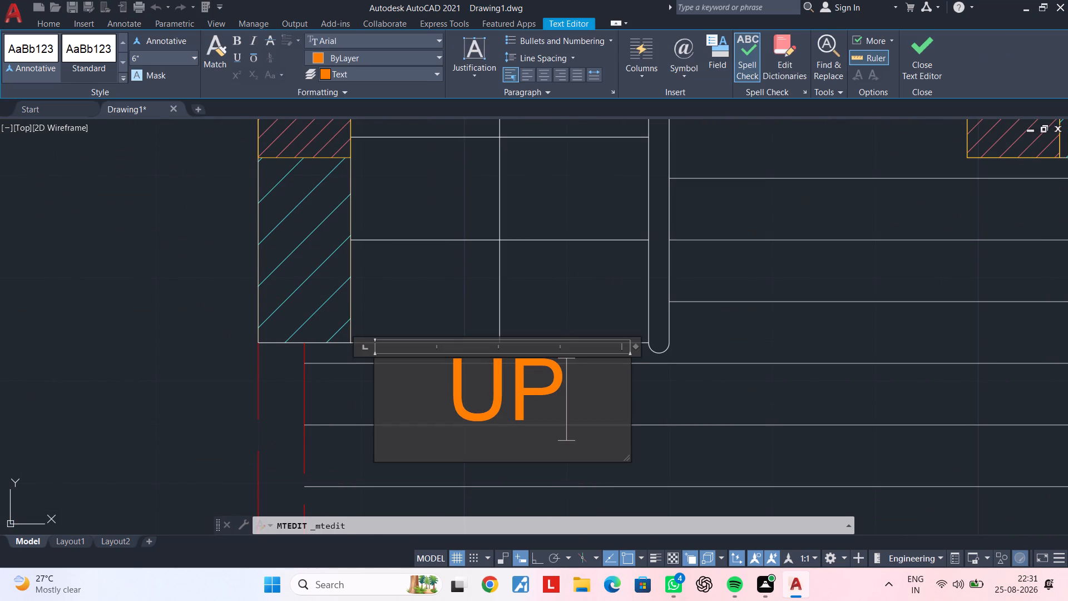
key("BackSpace")
key("BackSpace")
type("DN")
left_click(677, 378)
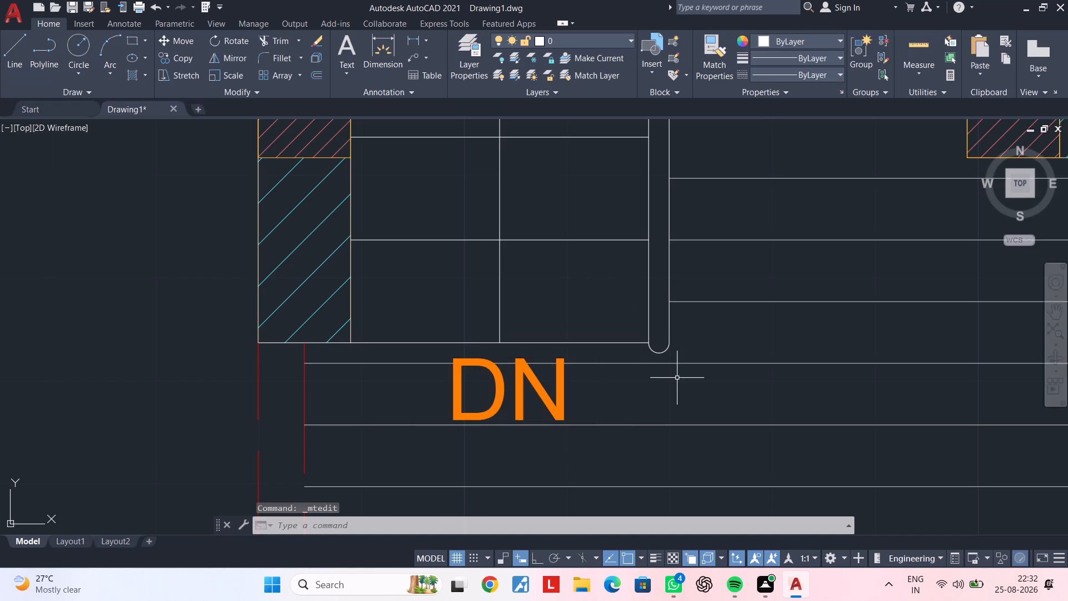
Review both floor plans, including the lift-side staircases and their new labels.
key("Escape")
scroll(744, 390, "down", 2)
middle_click_drag(749, 381, 690, 344)
scroll(705, 344, "down", 2)
middle_click_drag(706, 344, 586, 299)
middle_click_drag(611, 319, 657, 294)
key("Escape")
key("Escape")
key("Escape")
key("Escape")
key("Escape")
key("Escape")
key("Escape")
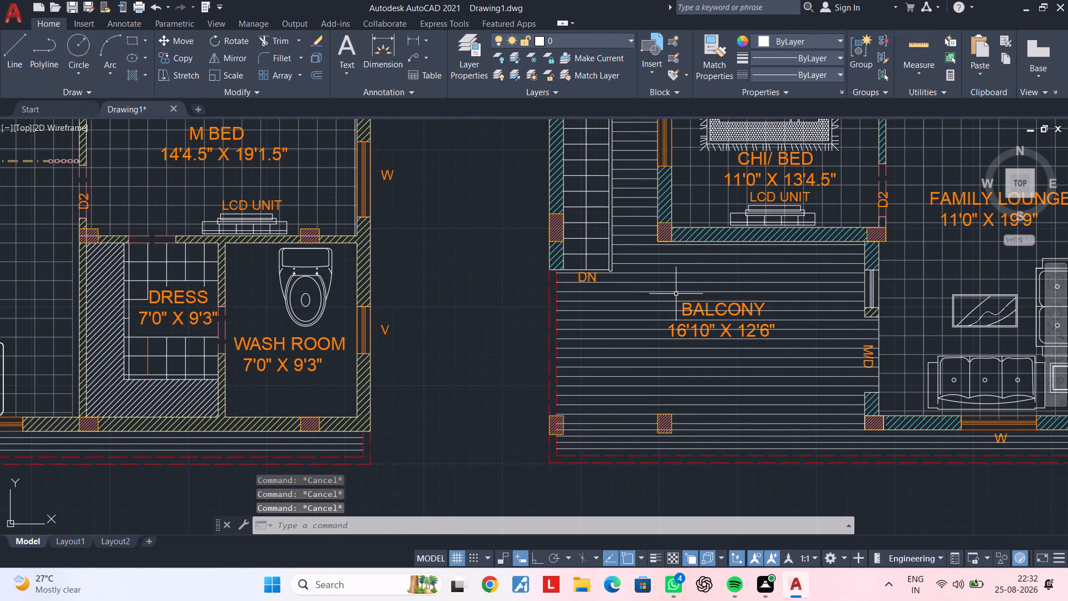
middle_click_drag(676, 294, 631, 263)
scroll(628, 274, "down", 1)
middle_click_drag(629, 279, 688, 342)
middle_click_drag(584, 349, 665, 315)
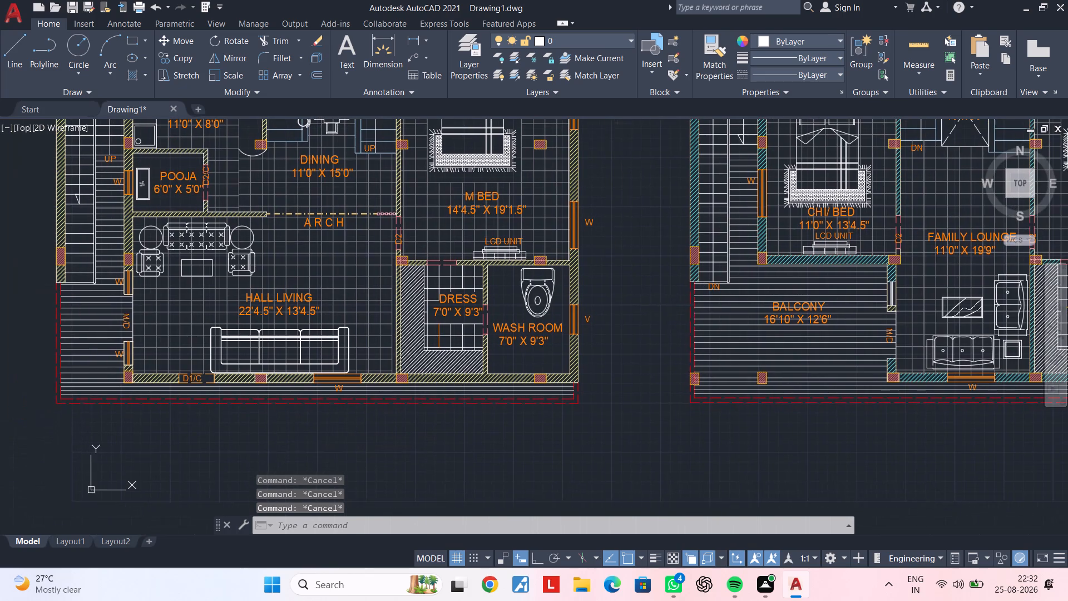
key("Escape")
key("Escape")
scroll(637, 308, "down", 1)
middle_click_drag(637, 308, 739, 297)
middle_click_drag(741, 295, 679, 309)
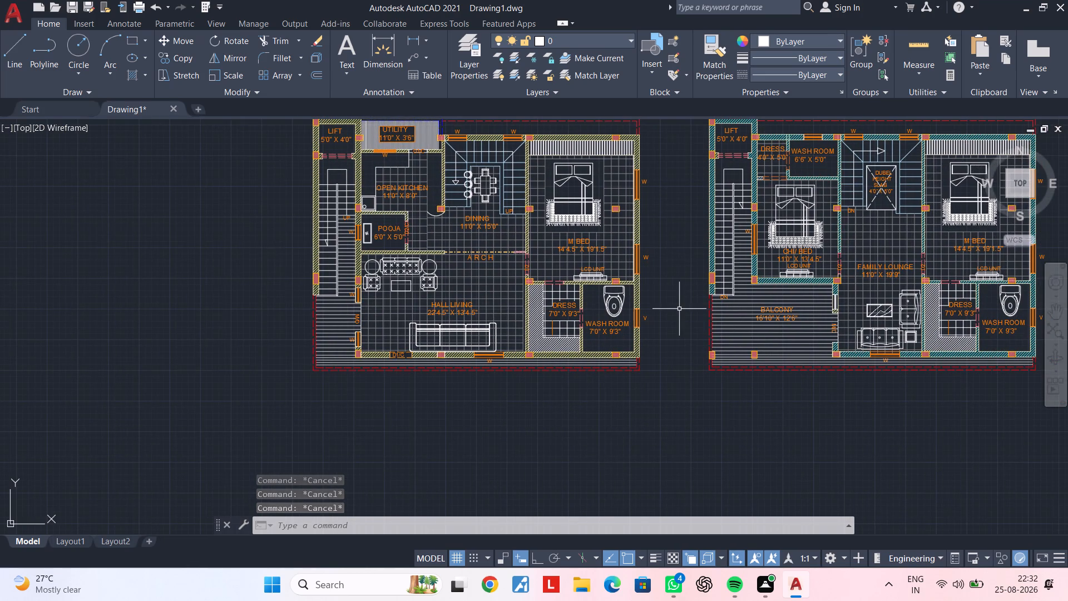
scroll(679, 309, "down", 1)
middle_click_drag(679, 309, 650, 370)
scroll(641, 334, "up", 2)
middle_click_drag(640, 334, 708, 320)
key("Escape")
key("Escape")
key("Escape")
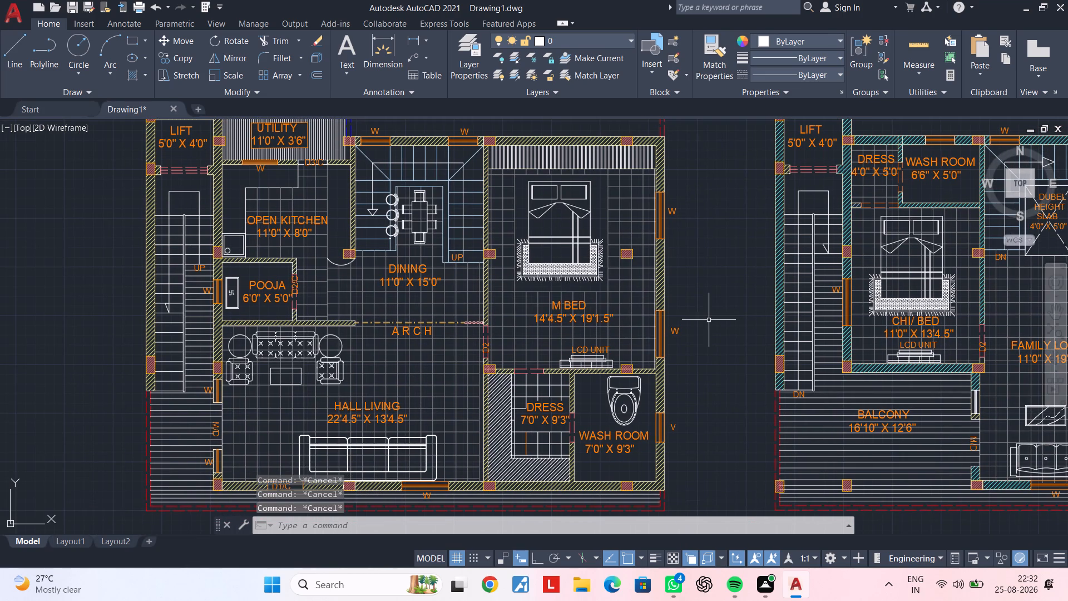
key("Escape")
key("Escape")
middle_click_drag(702, 304, 715, 381)
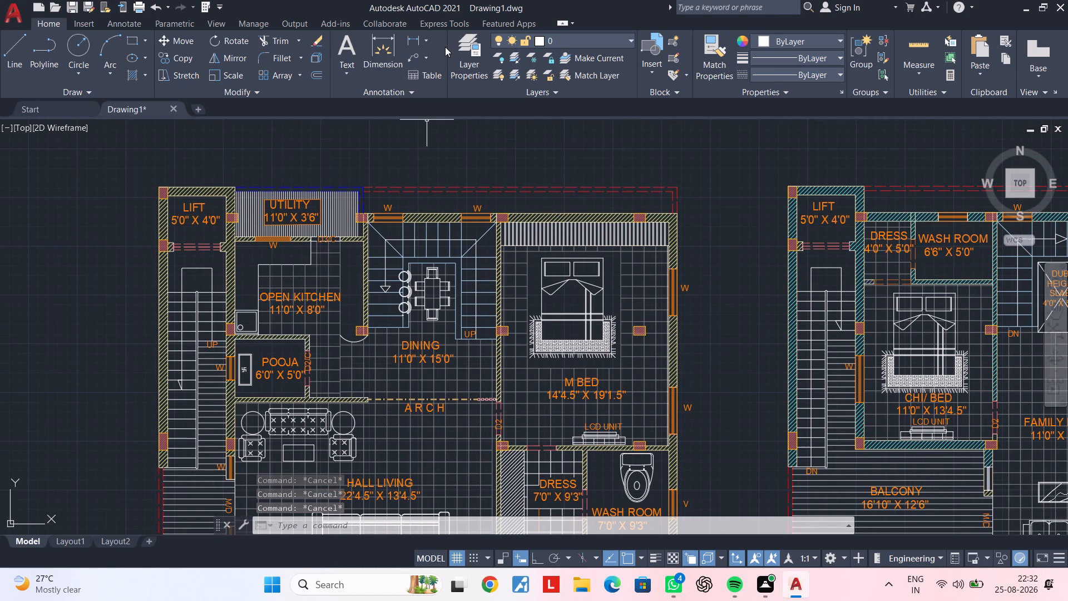
Create a new layer named DIMENSION with magenta index colour 220.
left_click(473, 47)
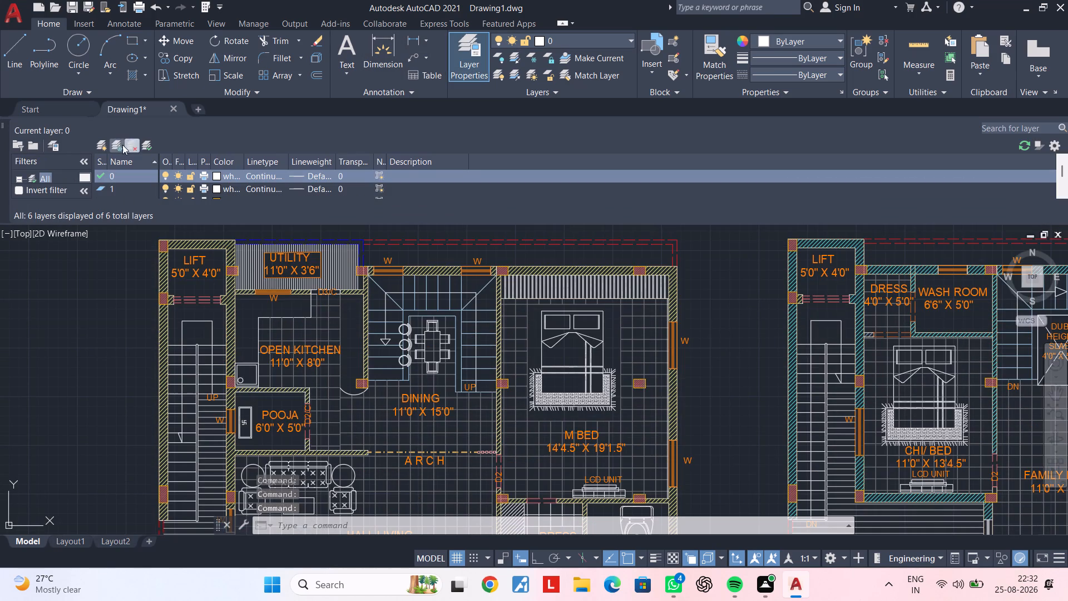
left_click(120, 145)
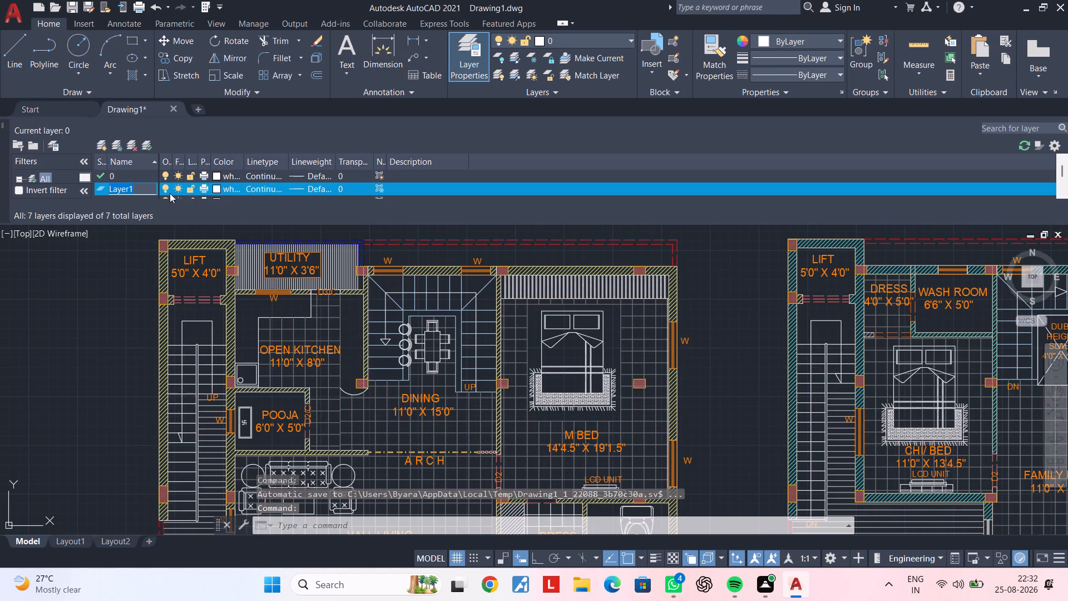
key("BackSpace")
type("DIMEND")
key("BackSpace")
type("SION")
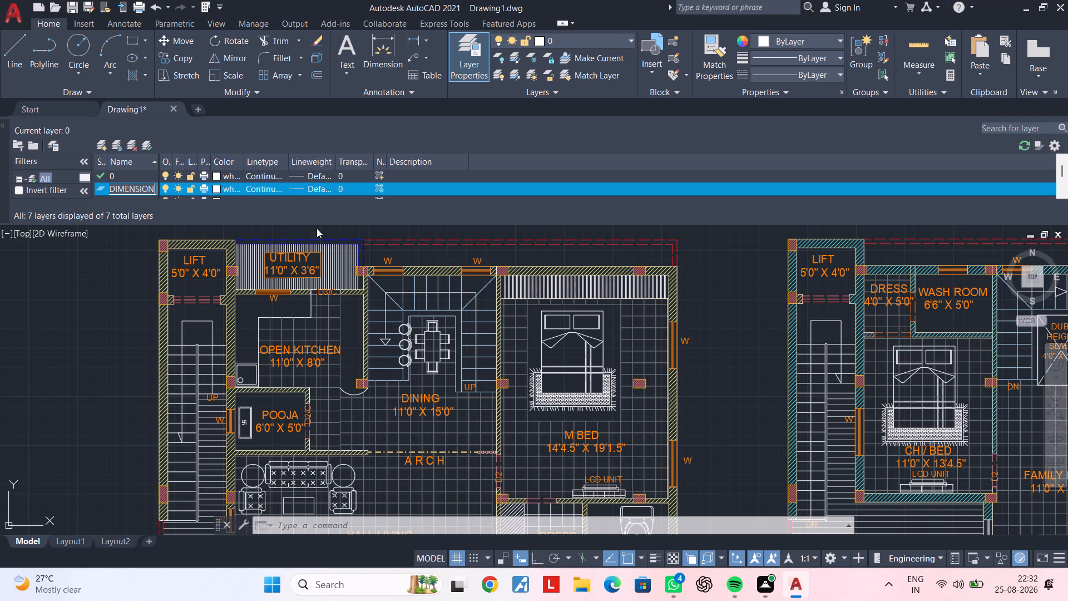
left_click(214, 188)
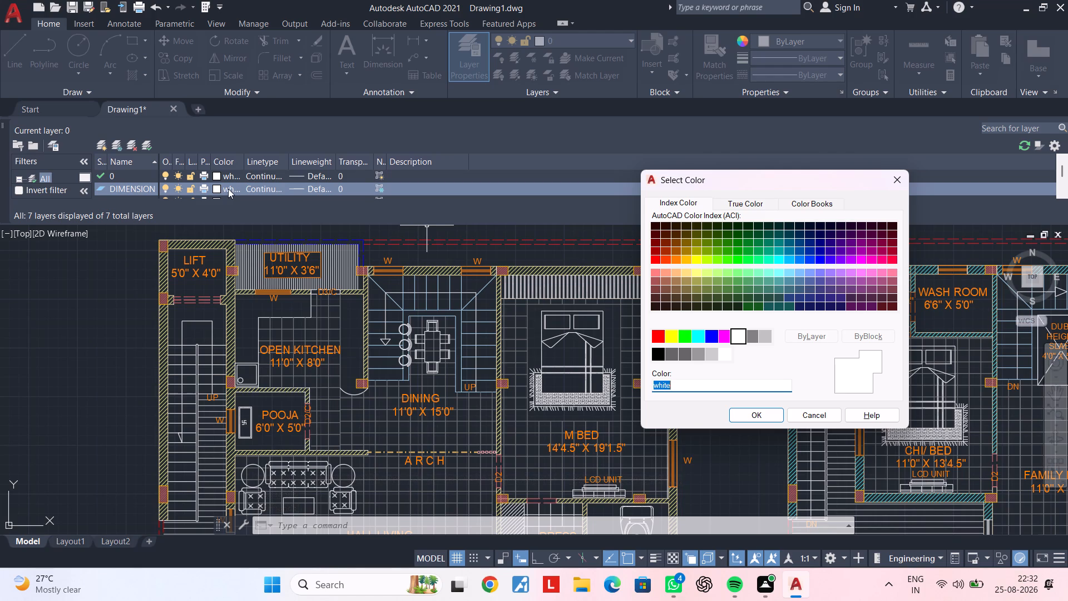
left_click(710, 254)
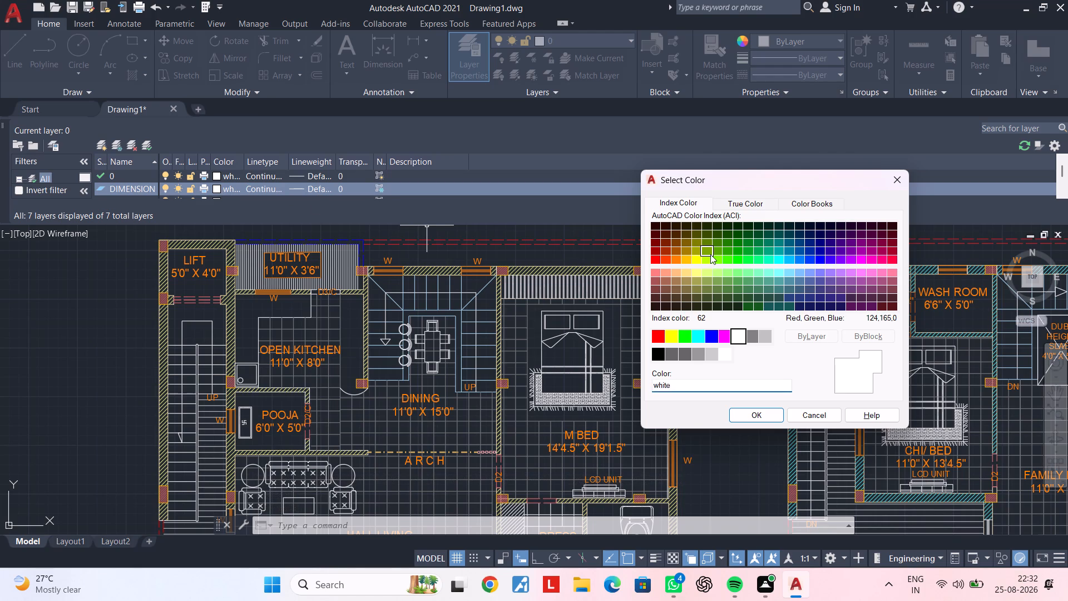
left_click(735, 258)
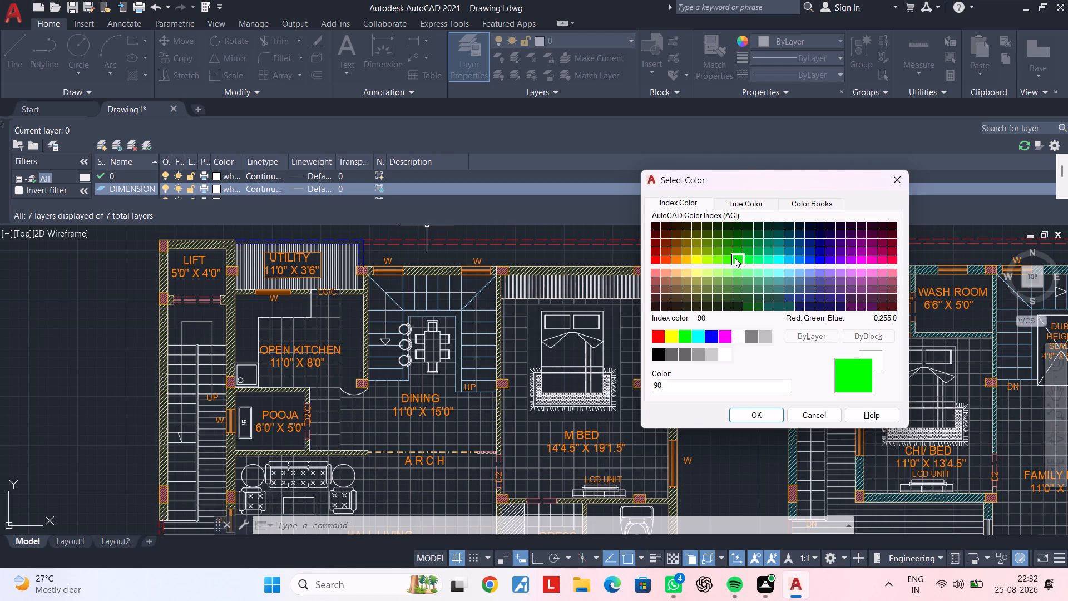
left_click(875, 259)
left_click(766, 417)
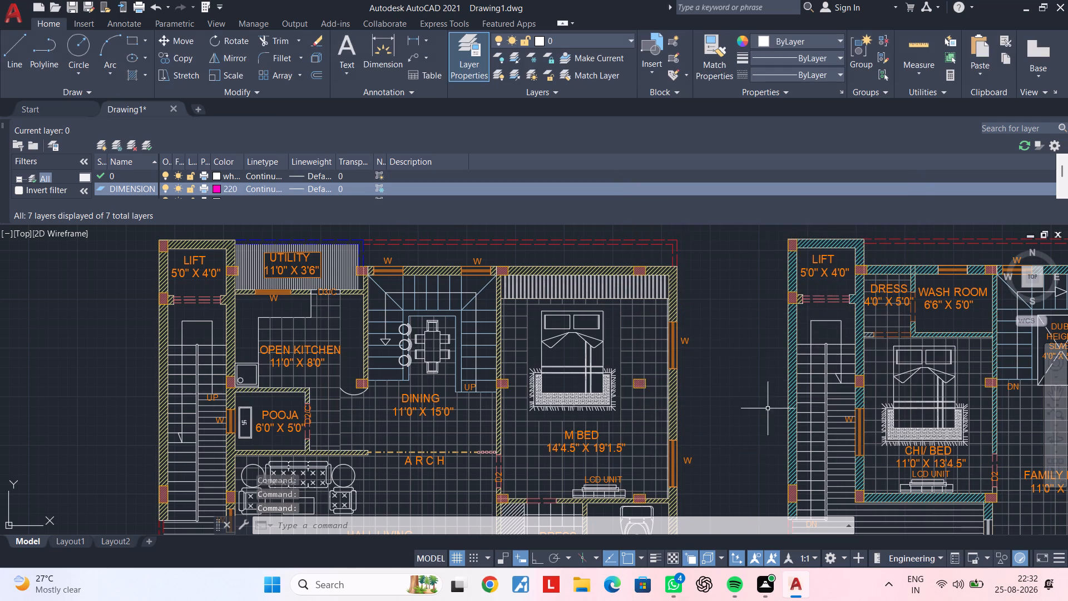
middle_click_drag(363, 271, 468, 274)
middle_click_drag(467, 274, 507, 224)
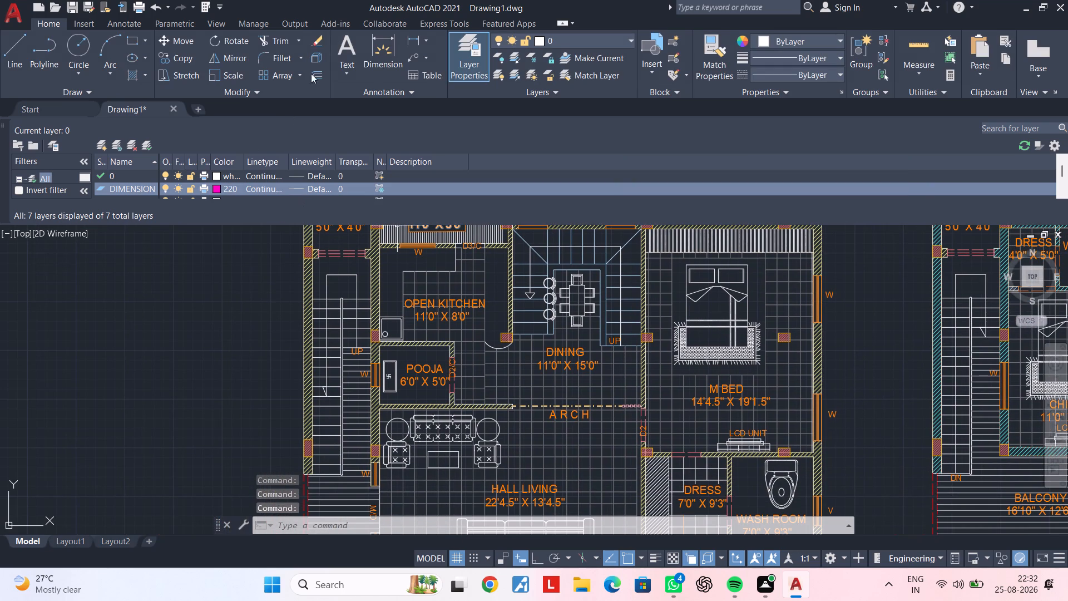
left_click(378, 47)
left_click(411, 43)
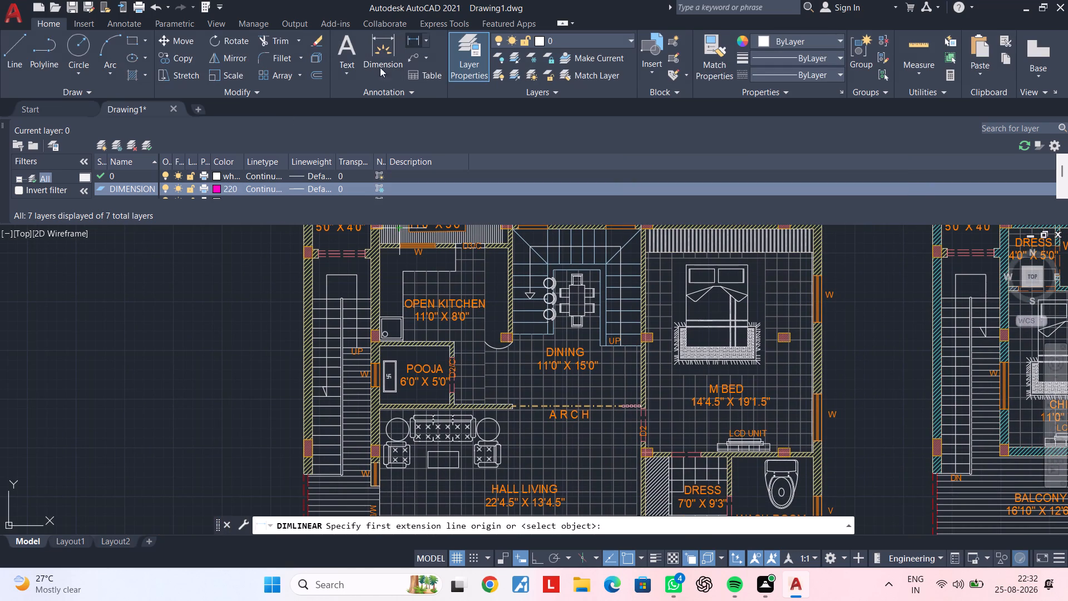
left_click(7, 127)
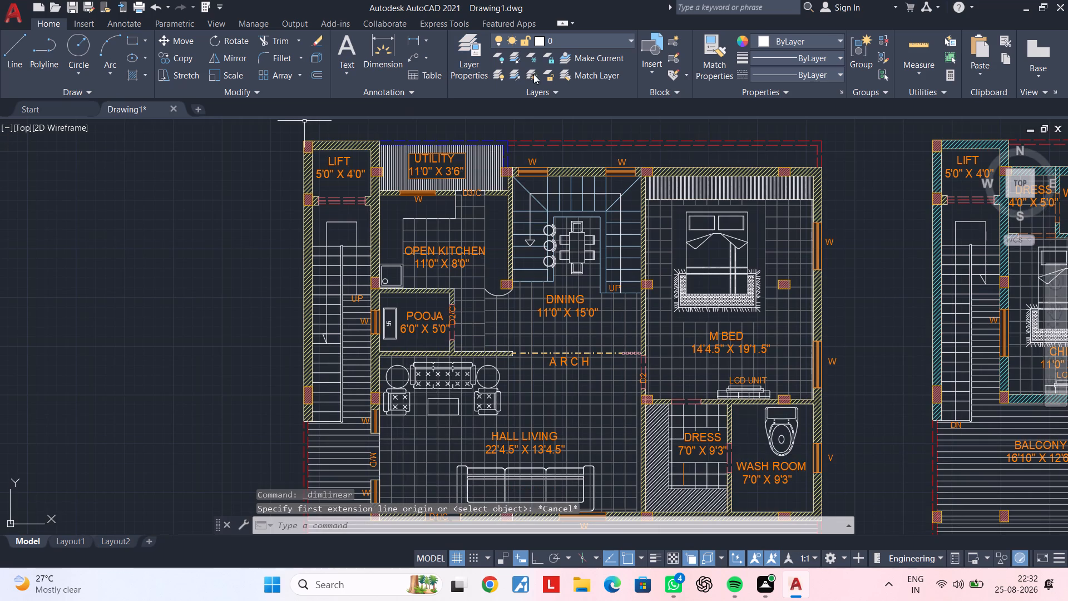
Make DIMENSION the current layer and add a horizontal linear dimension between the inner wall faces at the ground-floor lift-side stair landing, ortho on.
left_click(564, 41)
left_click(566, 122)
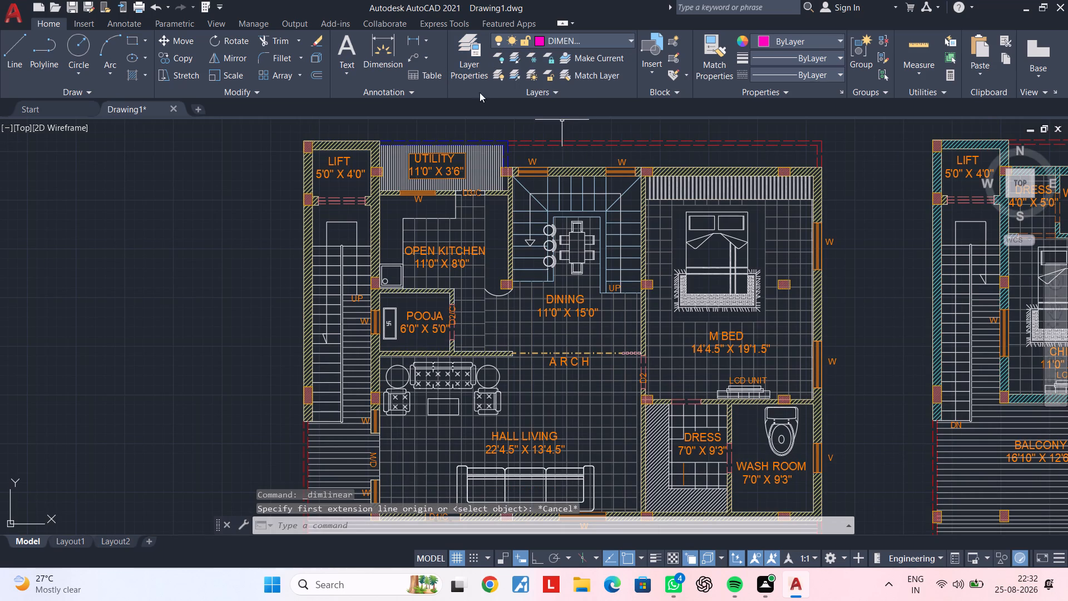
left_click(418, 36)
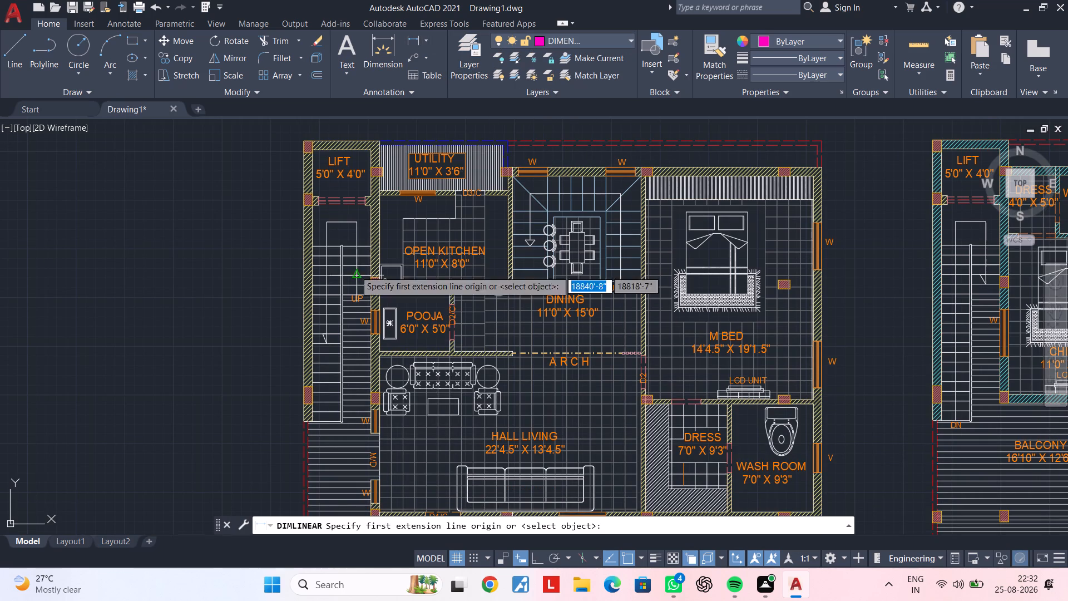
scroll(315, 218, "up", 4)
left_click(273, 204)
middle_click_drag(529, 199, 426, 219)
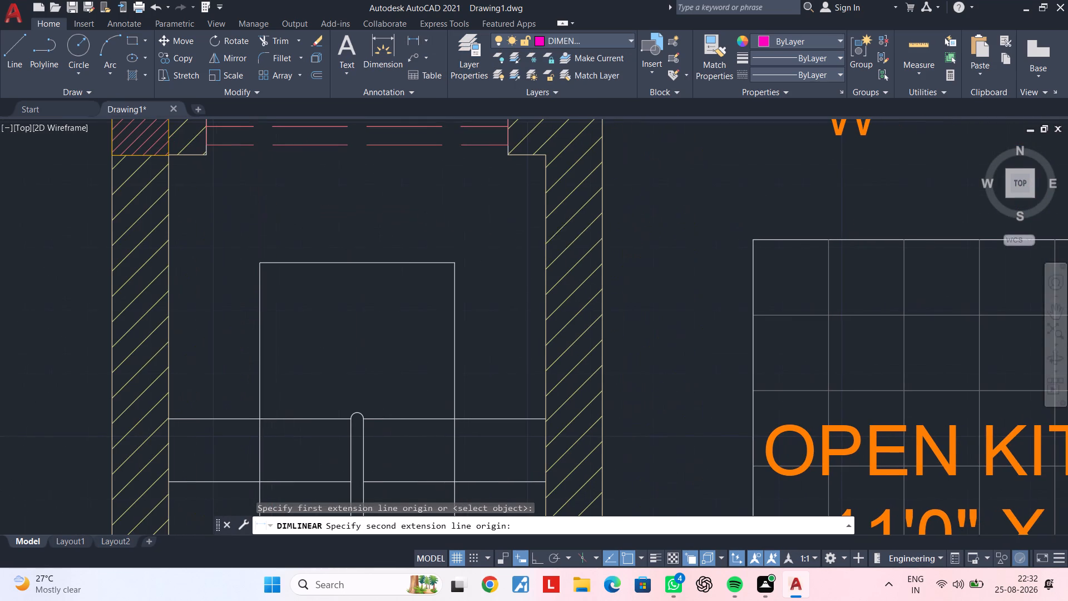
left_click(539, 558)
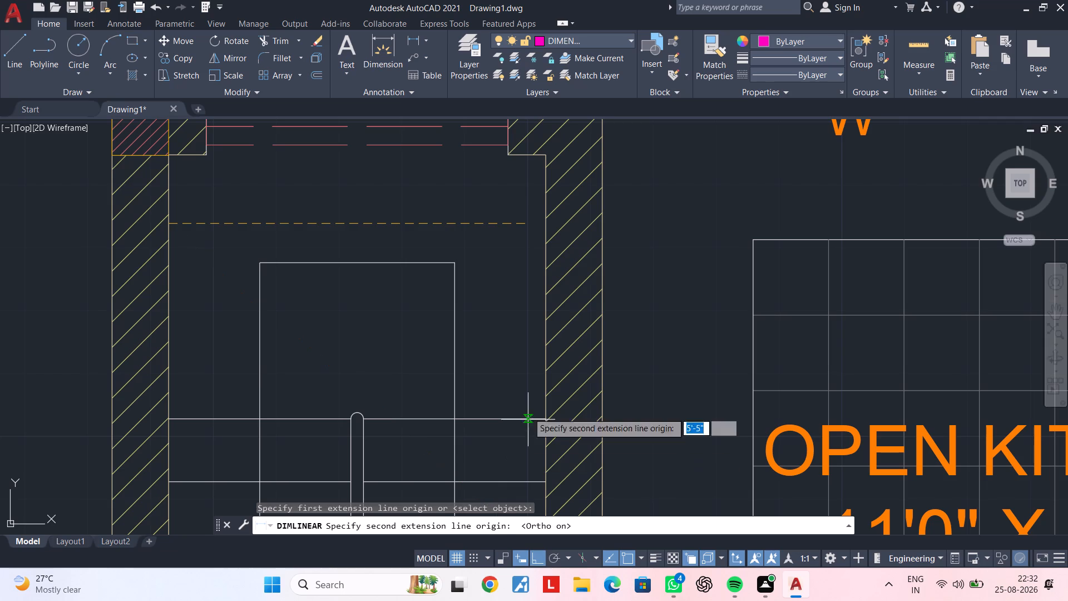
left_click(543, 223)
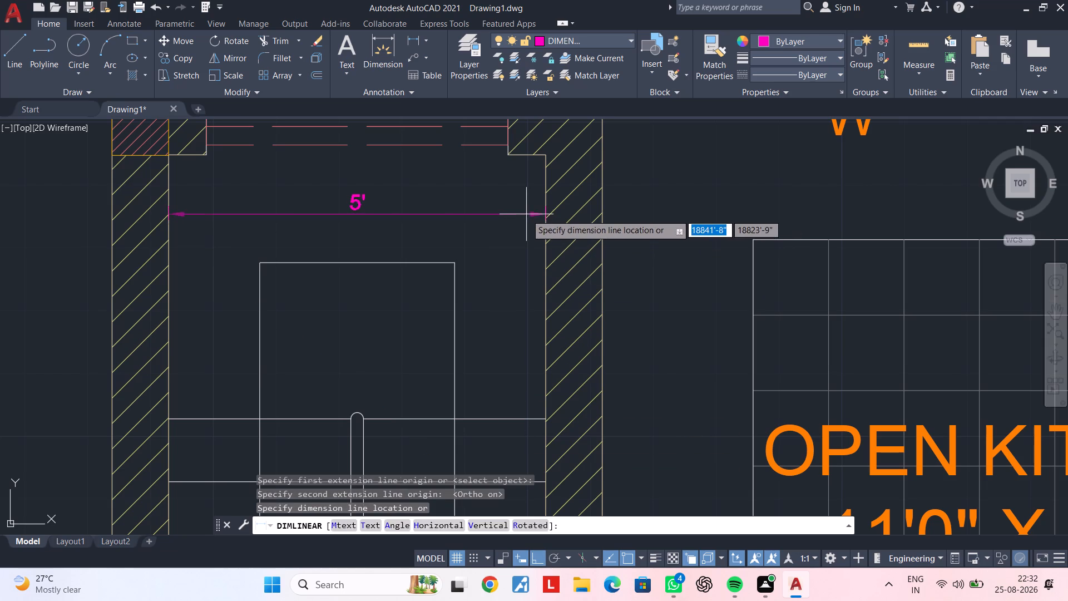
left_click(526, 214)
scroll(526, 225, "down", 3)
key("Escape")
Set the arrow size of the ground-floor lift-side stair landing dimension to 6".
scroll(489, 228, "up", 3)
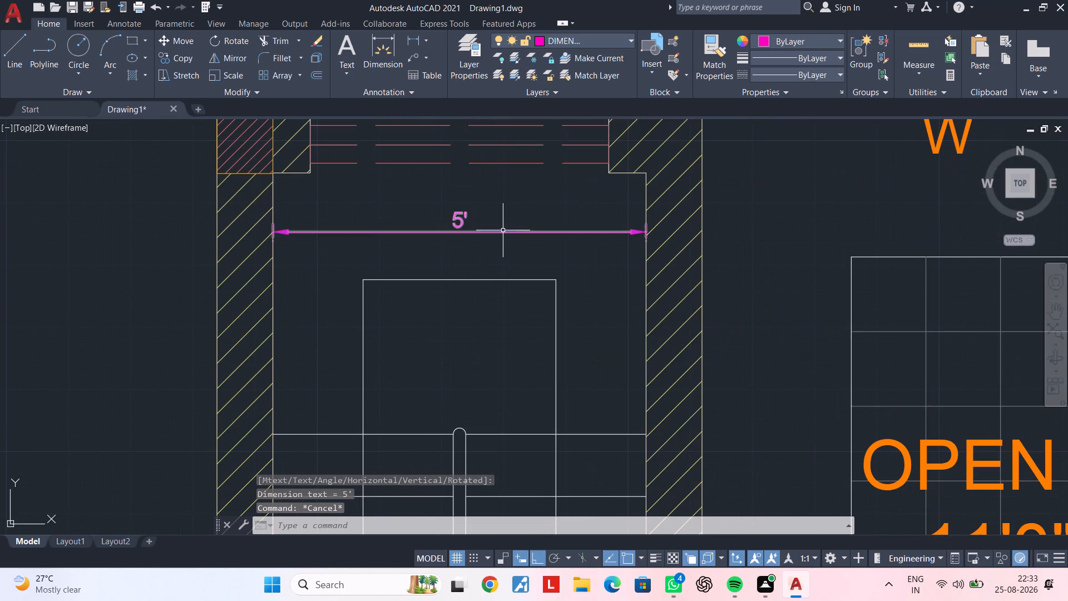
left_click(503, 230)
right_click(512, 210)
left_click(582, 541)
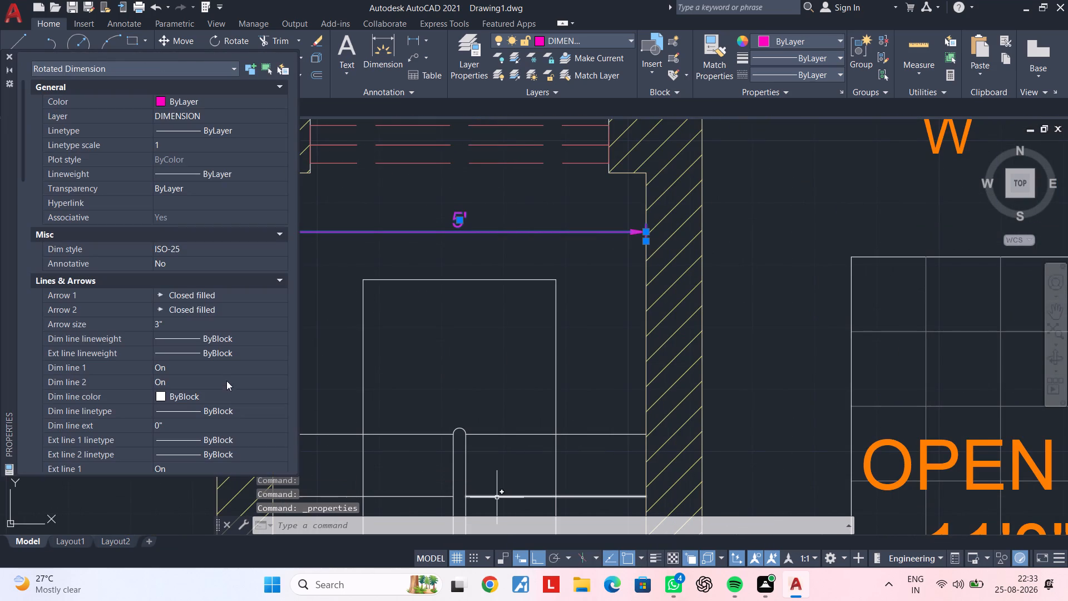
left_click(185, 328)
key("BackSpace")
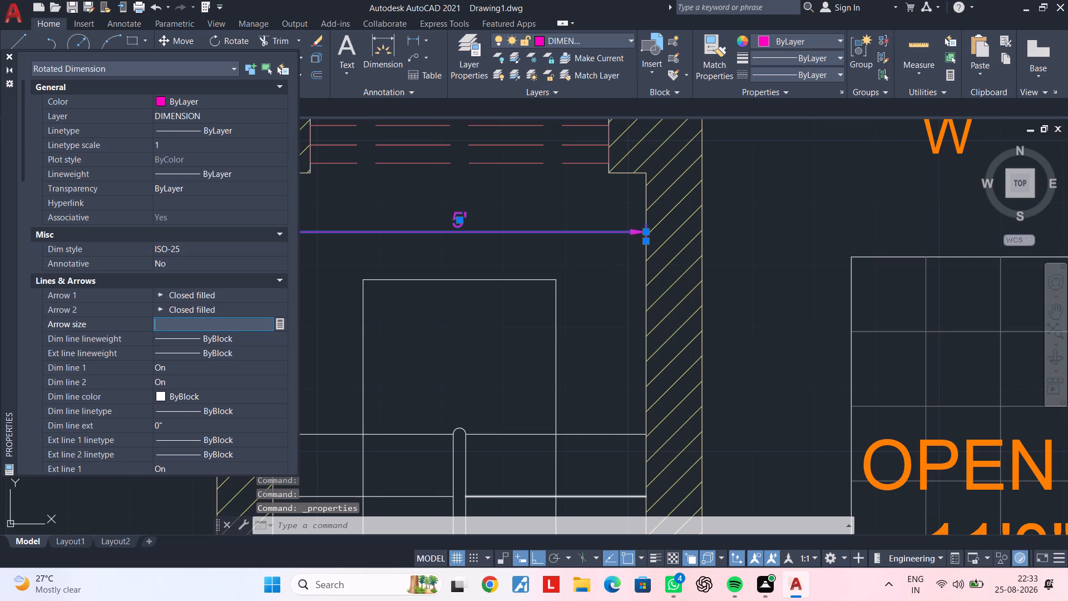
type("6\"")
key("Return")
key("Escape")
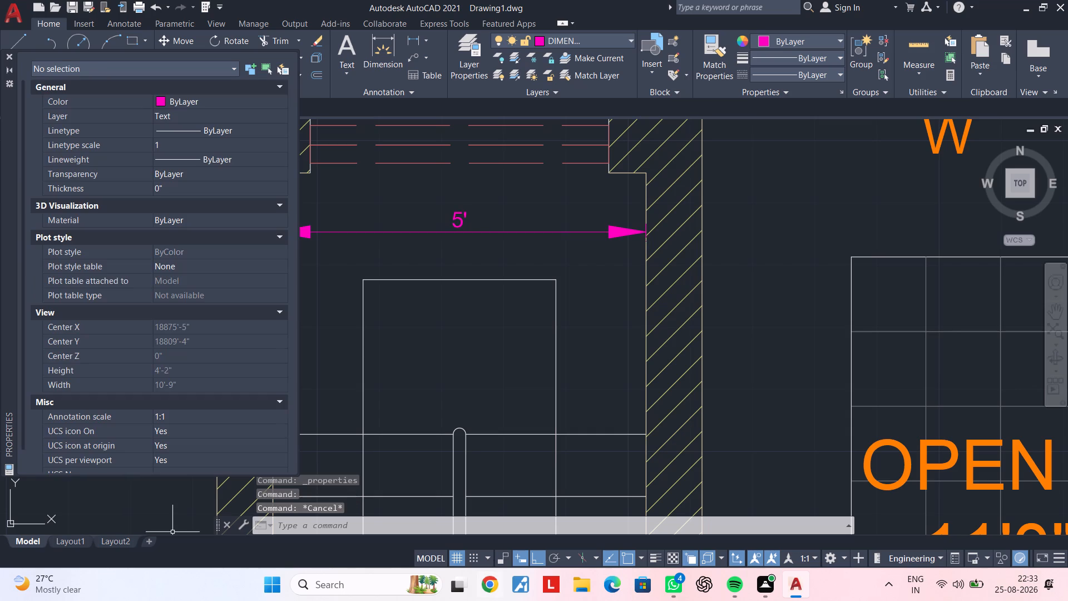
key("Escape")
key("Escape")
key("Escape")
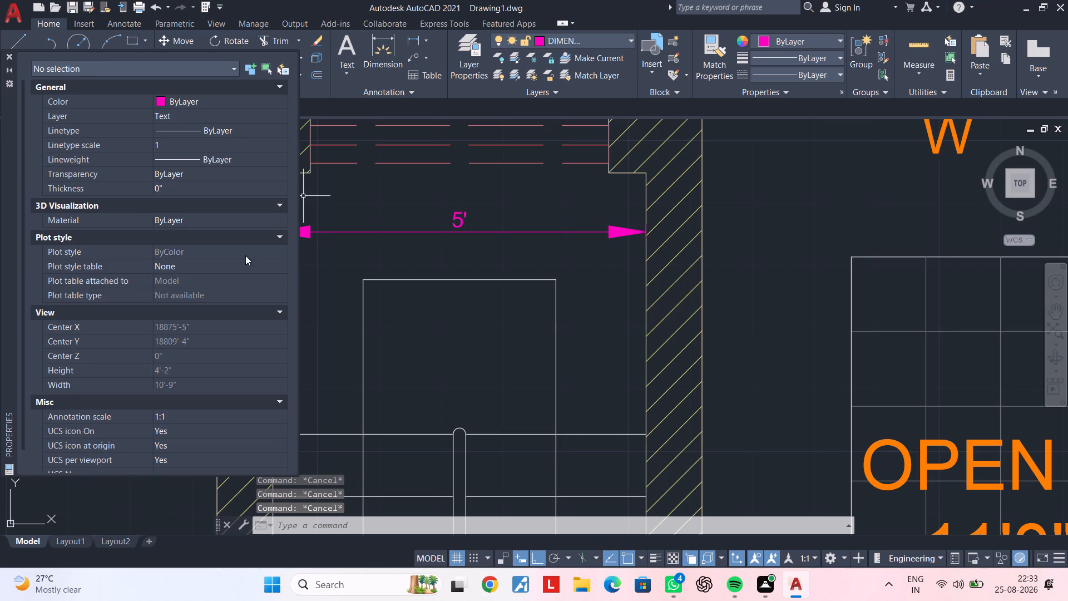
Set the text height of the stair landing dimension to 6" in its properties.
scroll(258, 254, "down", 1)
left_click(382, 233)
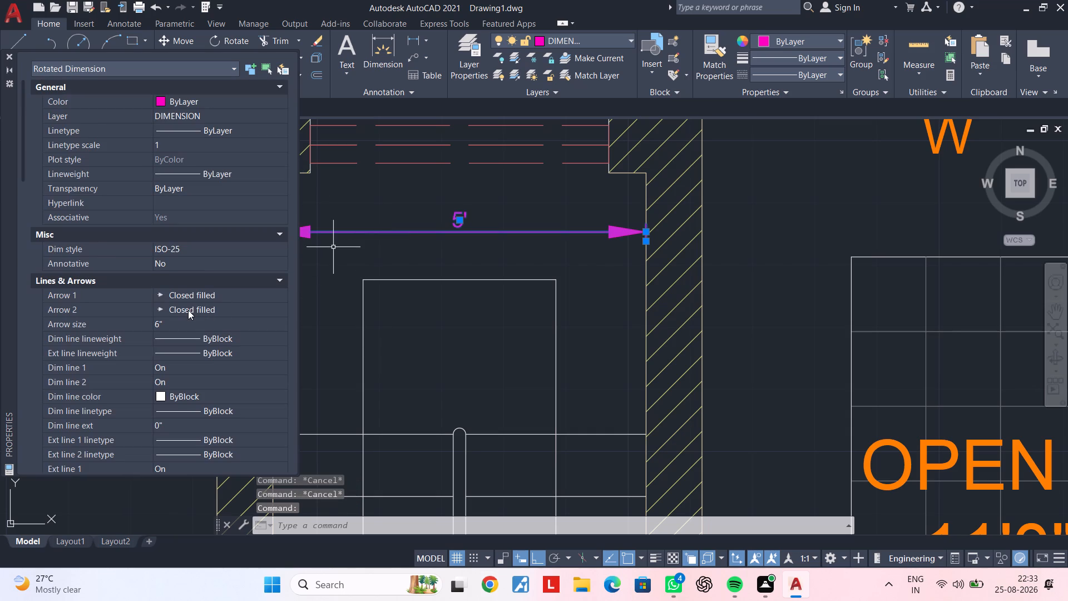
scroll(188, 312, "down", 5)
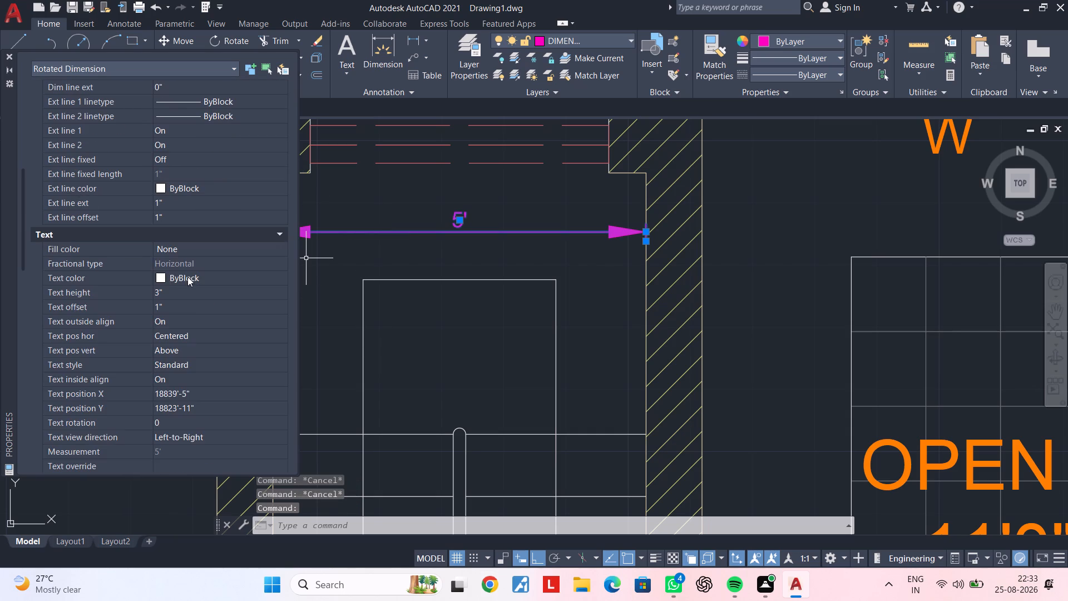
left_click(172, 295)
key("BackSpace")
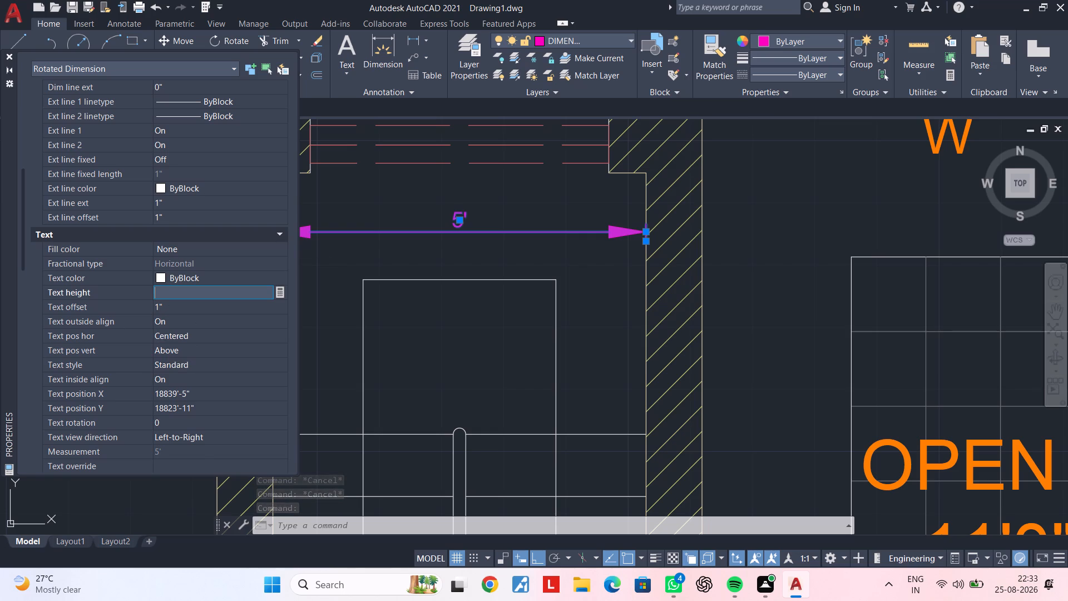
type("6\"")
key("Return")
key("Escape")
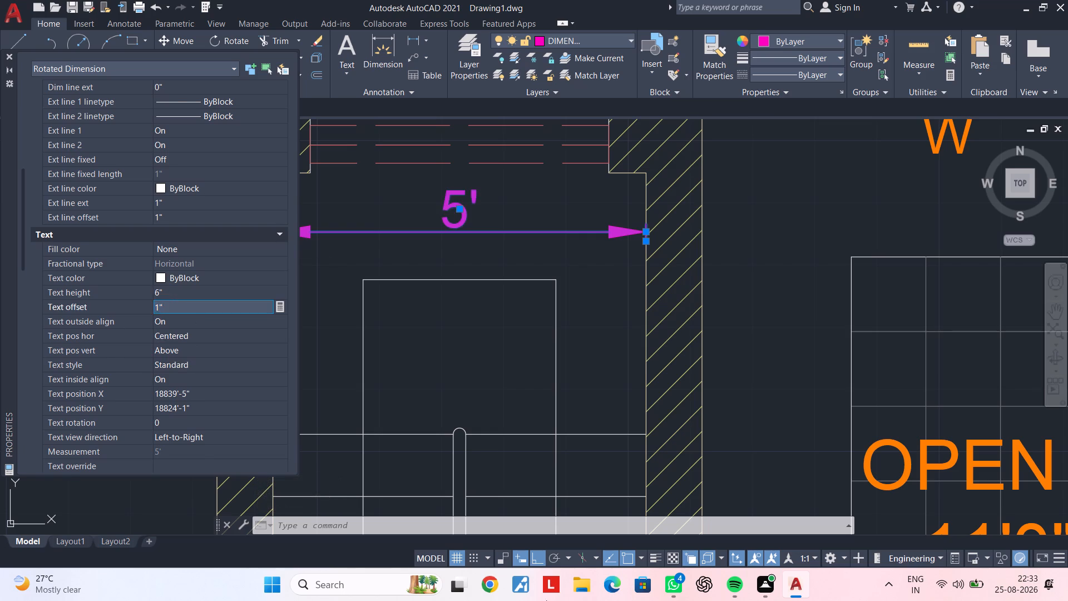
key("Escape")
key("Escape")
left_click(11, 55)
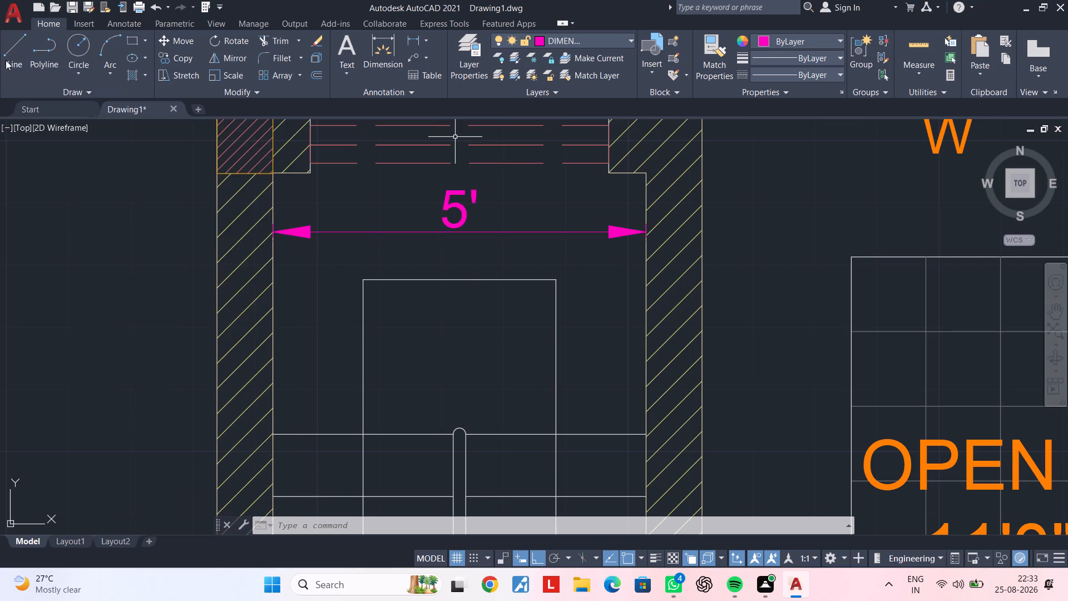
key("Escape")
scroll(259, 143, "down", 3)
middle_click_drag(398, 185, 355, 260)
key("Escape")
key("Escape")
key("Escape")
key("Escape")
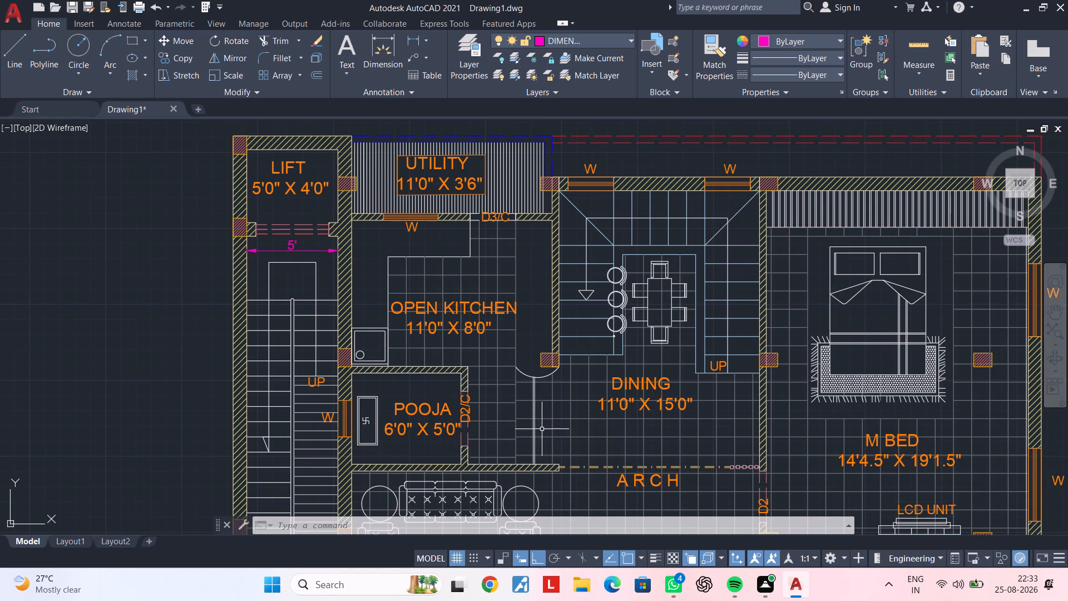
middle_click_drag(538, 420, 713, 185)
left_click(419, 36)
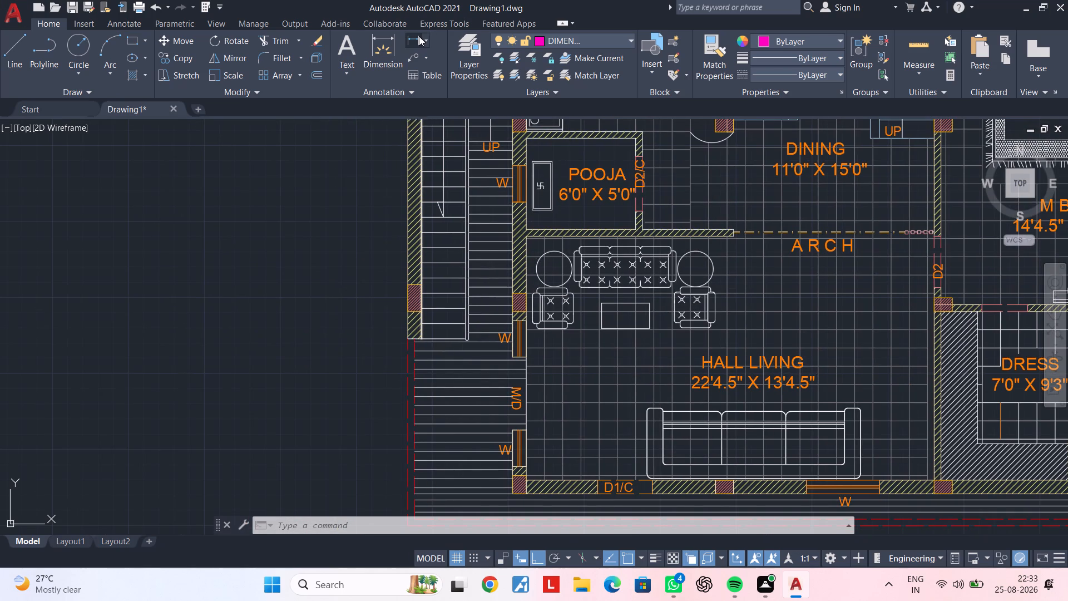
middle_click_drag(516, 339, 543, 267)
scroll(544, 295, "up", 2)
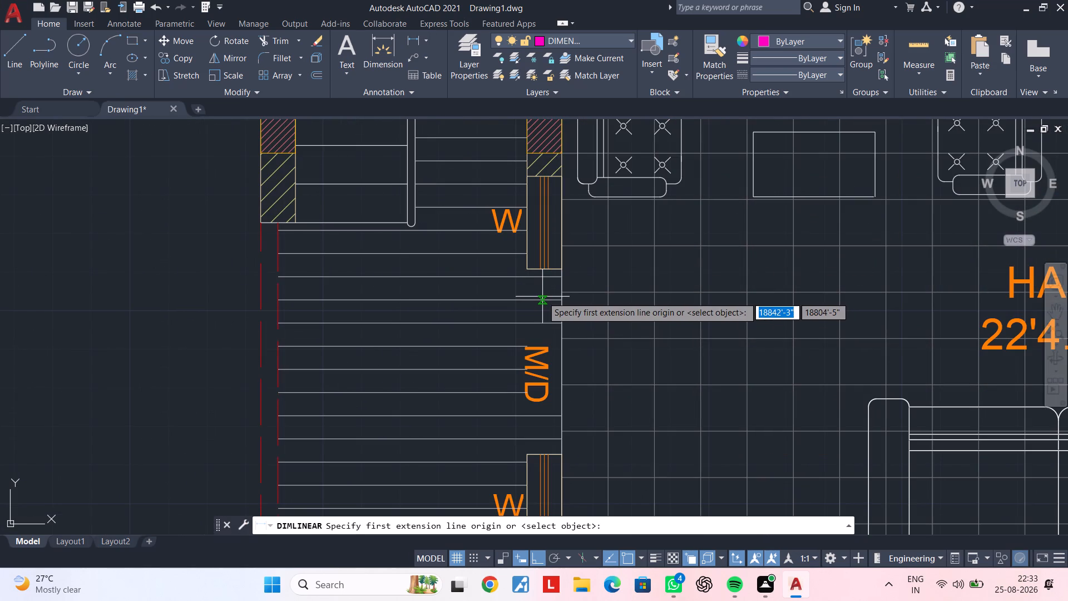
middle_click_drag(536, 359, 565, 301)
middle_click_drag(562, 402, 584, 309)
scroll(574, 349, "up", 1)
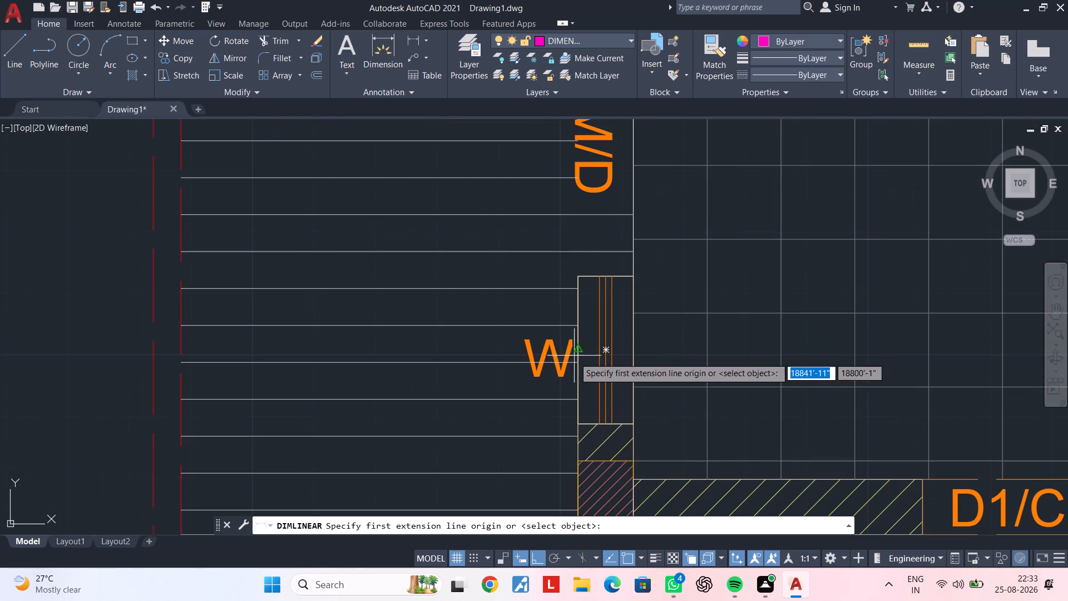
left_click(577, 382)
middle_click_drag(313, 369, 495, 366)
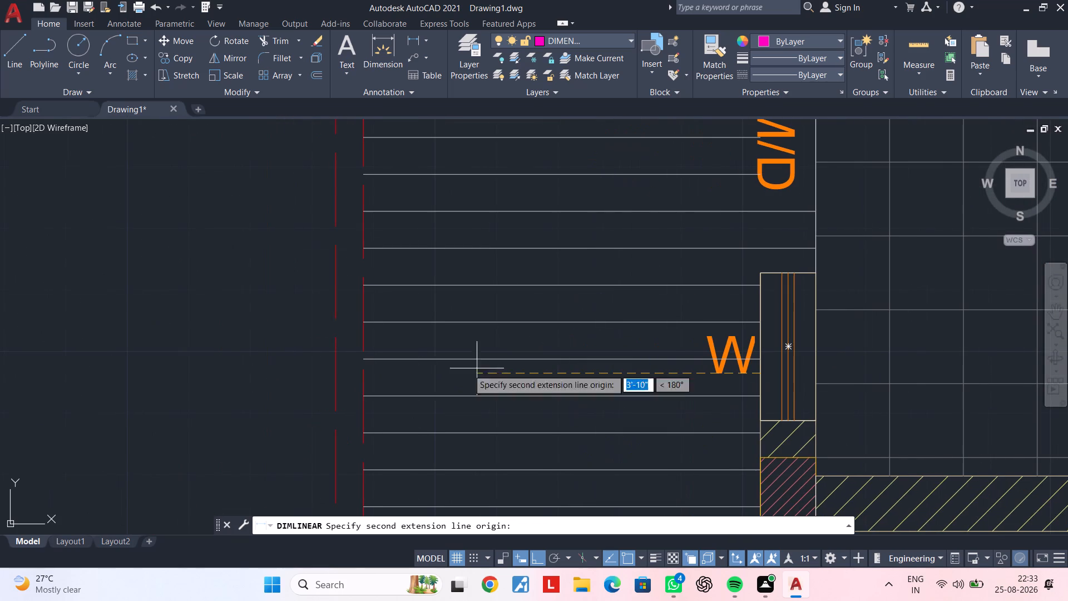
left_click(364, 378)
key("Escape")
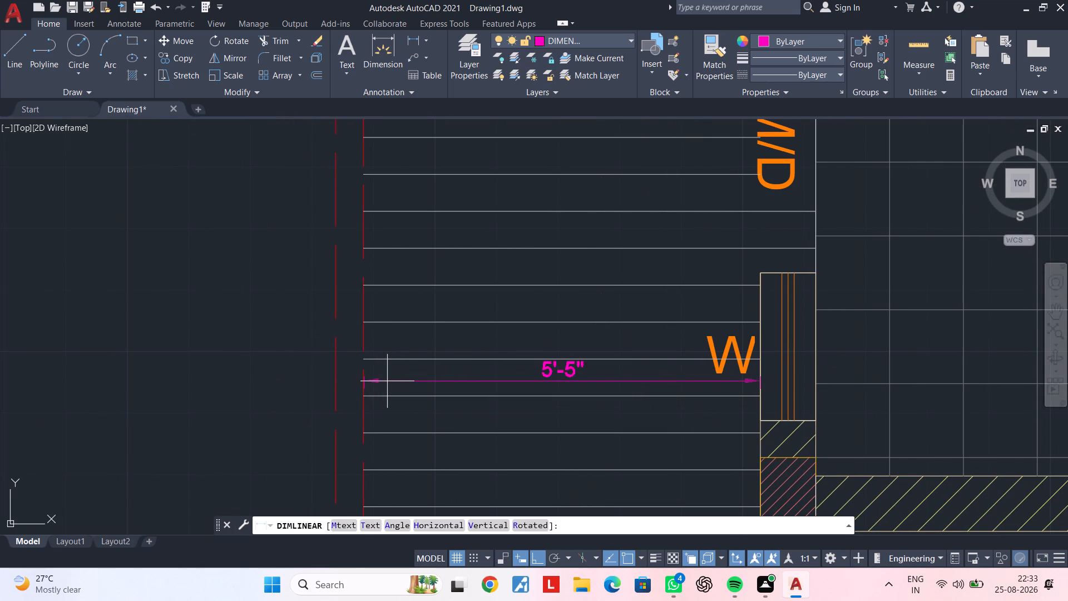
Add a horizontal linear dimension from the hall's outer wall face at the window below M/D to the outer red dashed line.
key("space")
left_click(759, 382)
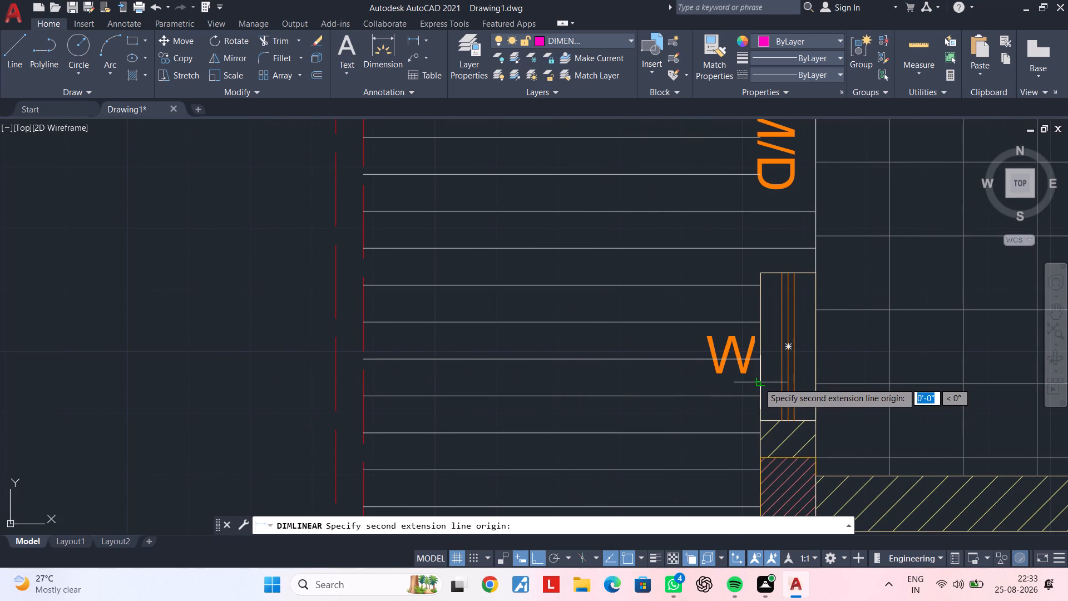
left_click(337, 378)
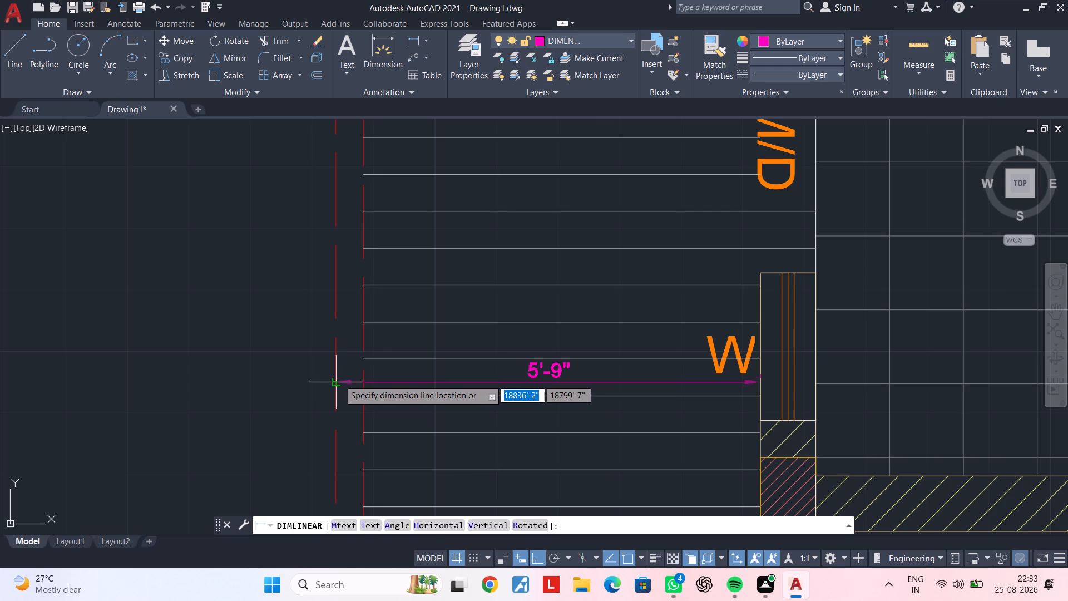
left_click(332, 388)
Set the arrow size of the new dimension beside the hall window to 6".
scroll(506, 398, "down", 2)
middle_click_drag(551, 393, 655, 356)
middle_click_drag(641, 388, 578, 538)
scroll(584, 462, "down", 2)
scroll(586, 471, "up", 1)
middle_click_drag(596, 457, 615, 378)
scroll(585, 410, "up", 2)
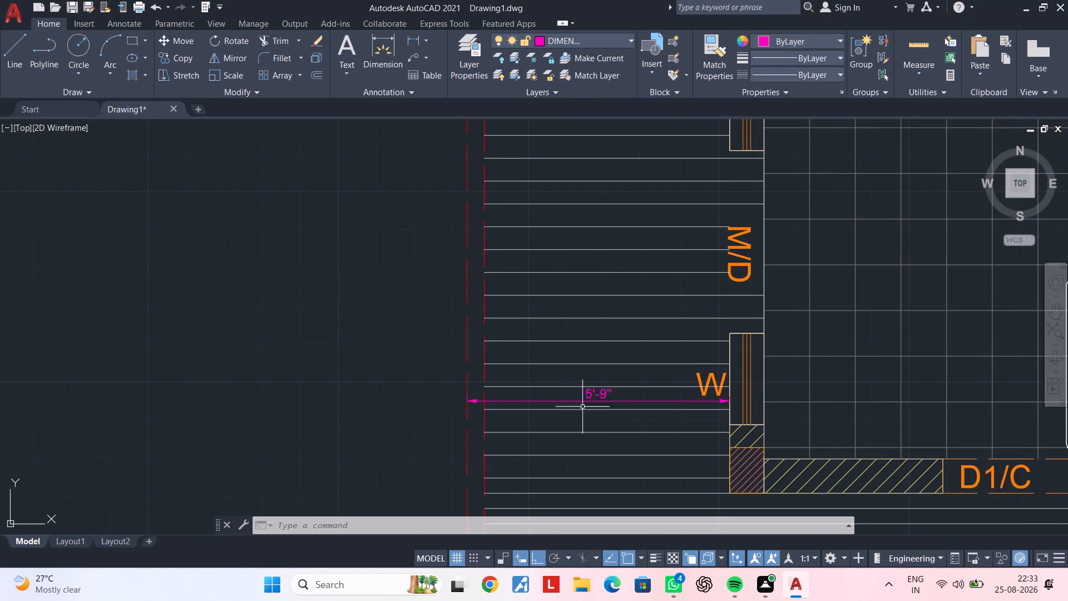
left_click(586, 401)
right_click(586, 401)
left_click(631, 545)
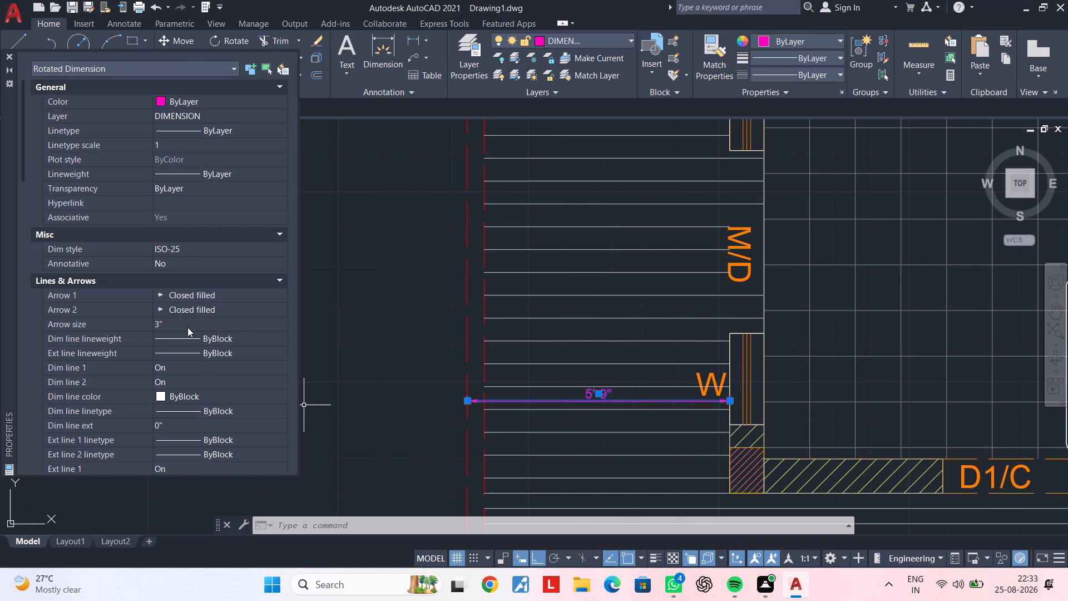
left_click(187, 327)
key("BackSpace")
type("6\"")
key("Return")
Set the text height of the dimension beside the hall window to 6".
scroll(173, 376, "down", 2)
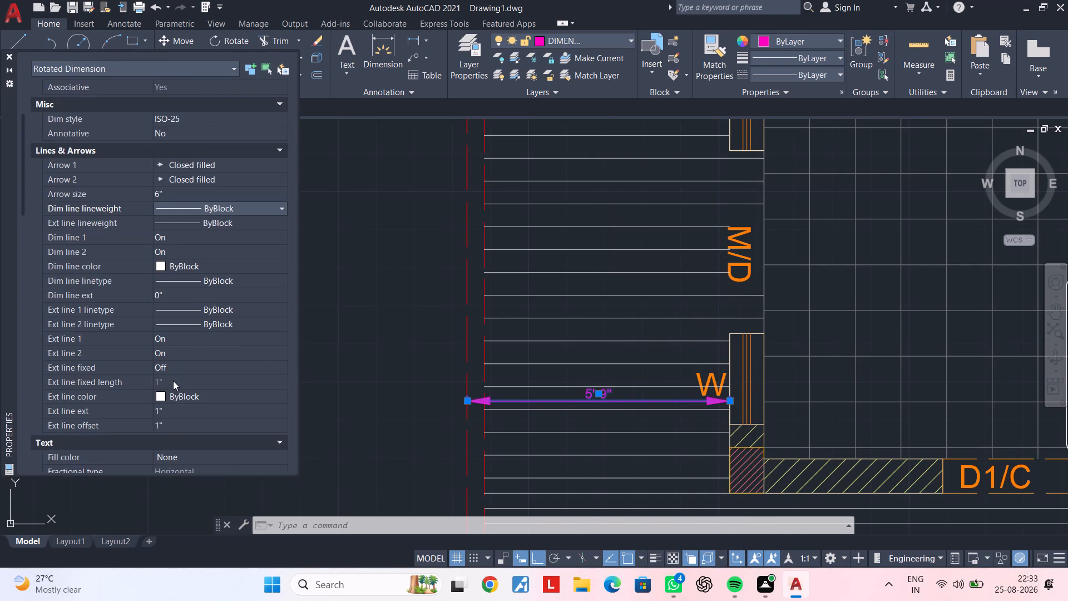
scroll(176, 363, "down", 2)
left_click(181, 363)
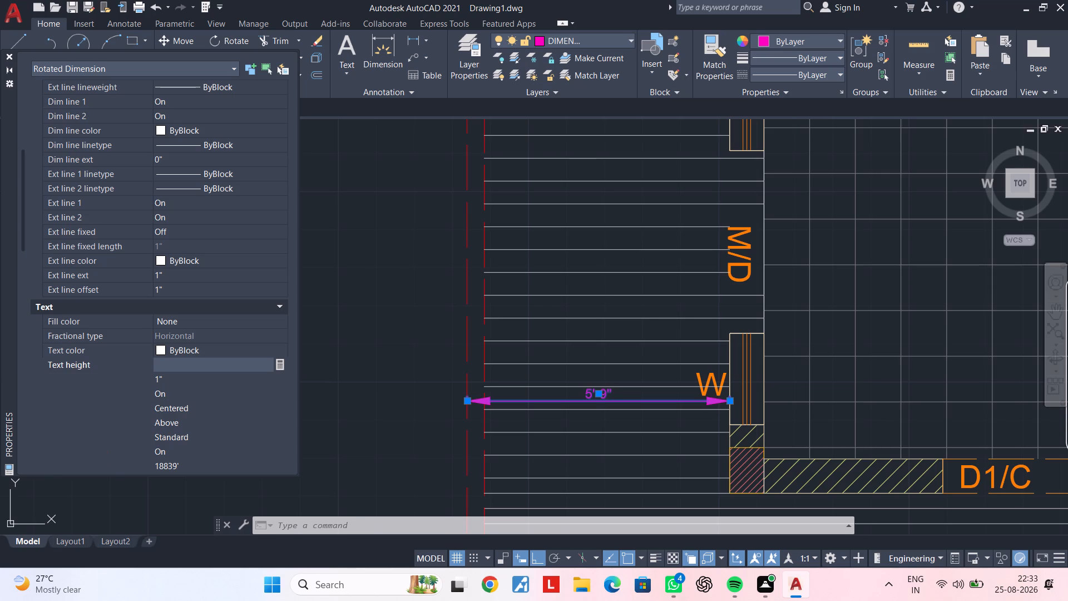
key("Return")
key("BackSpace")
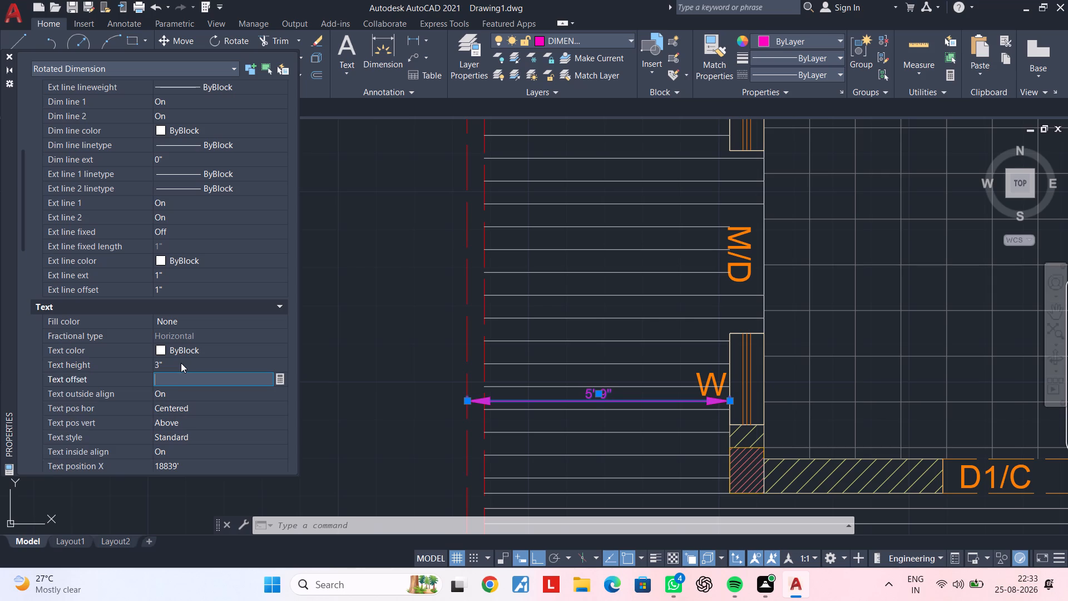
left_click(181, 363)
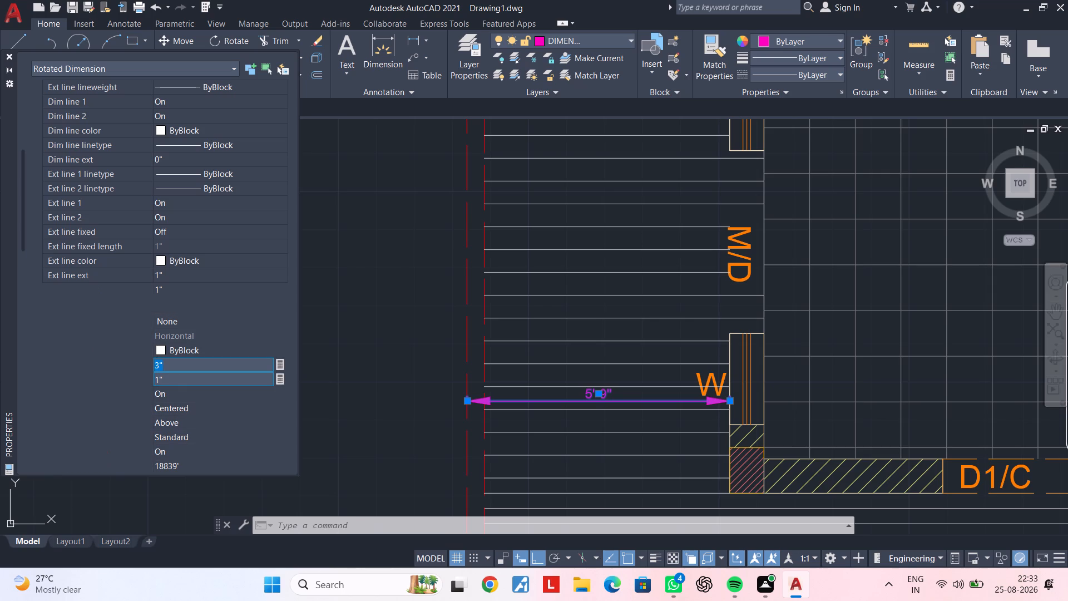
key("BackSpace")
type("6\"")
key("Return")
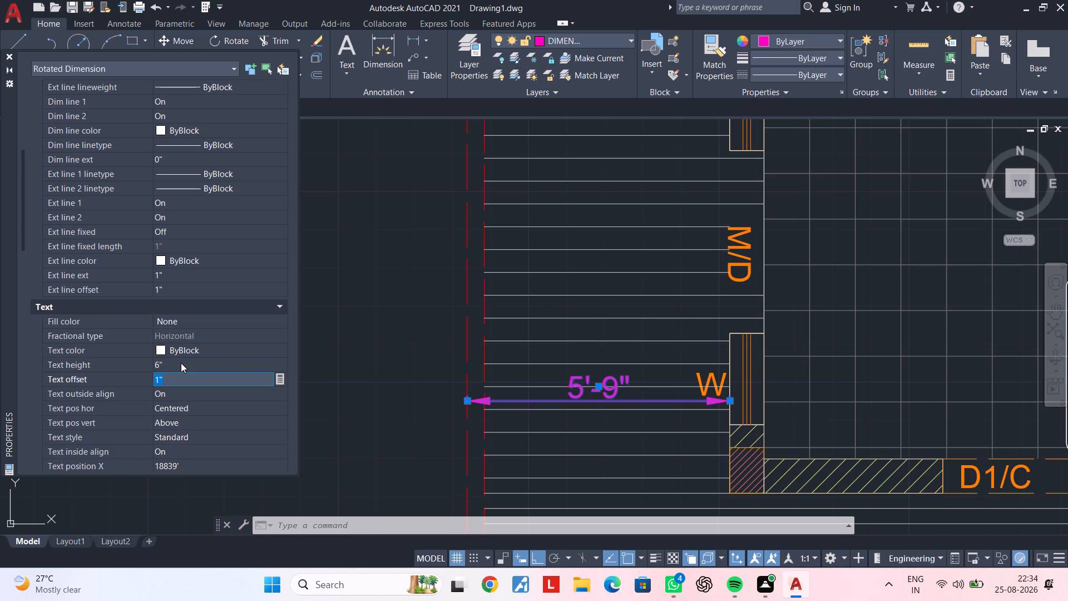
key("Escape")
key("Escape")
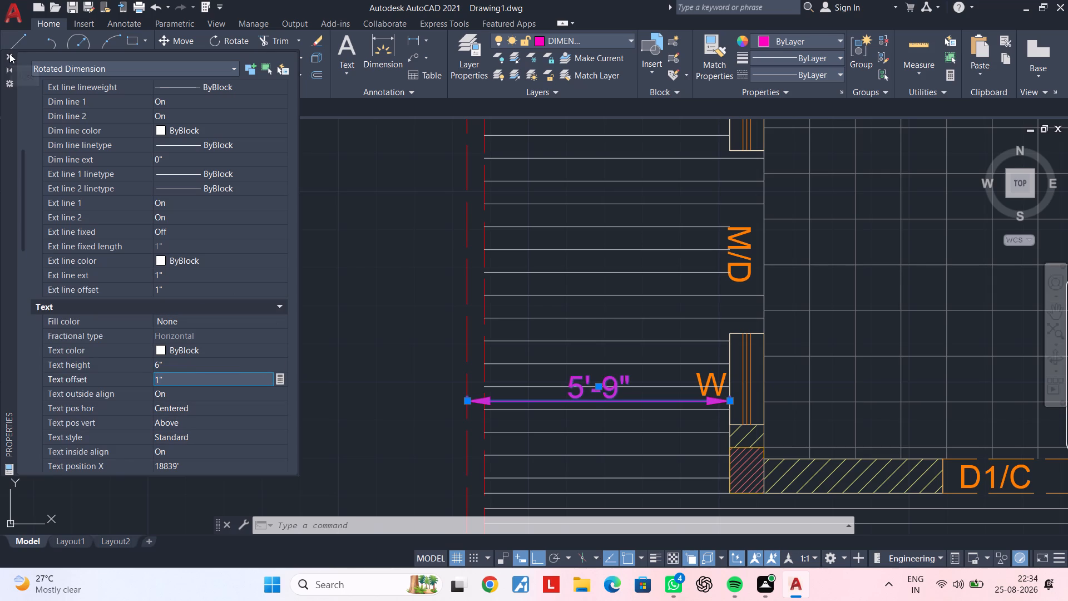
left_click(9, 53)
key("Escape")
key("Escape")
Modify the ISO-25 dimension style to a text height of 6" and set it as the current style.
type("D")
key("space")
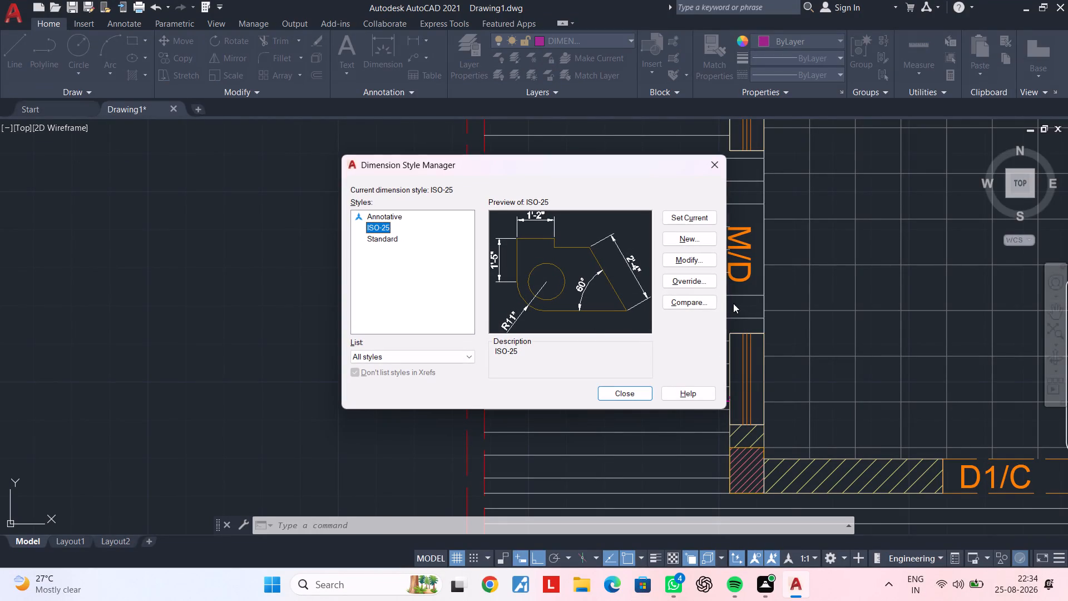
left_click(696, 256)
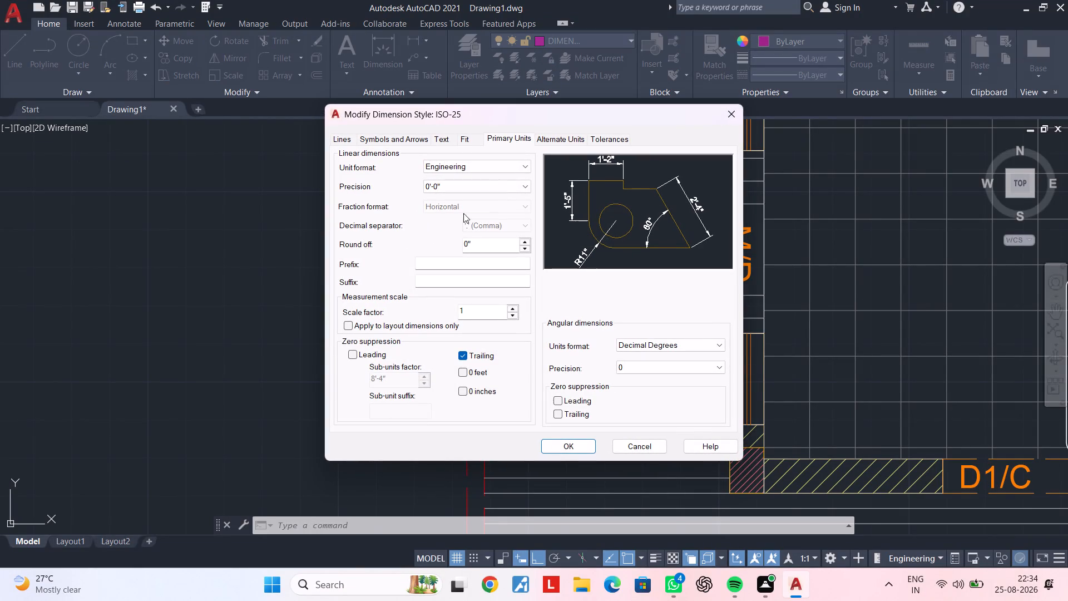
left_click(445, 137)
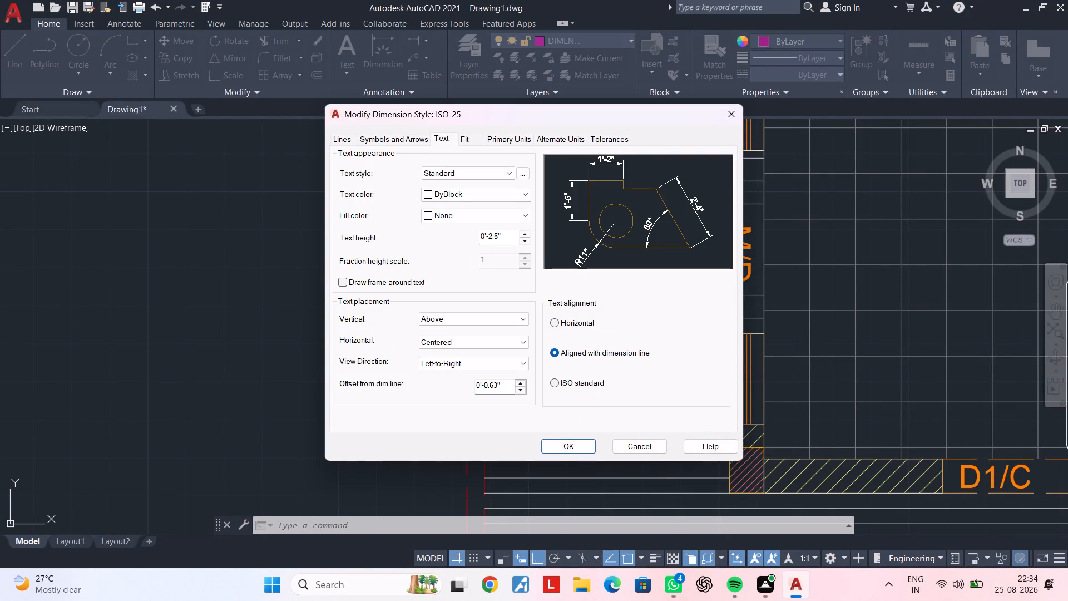
left_click(512, 235)
left_click_drag(506, 233, 412, 234)
key("BackSpace")
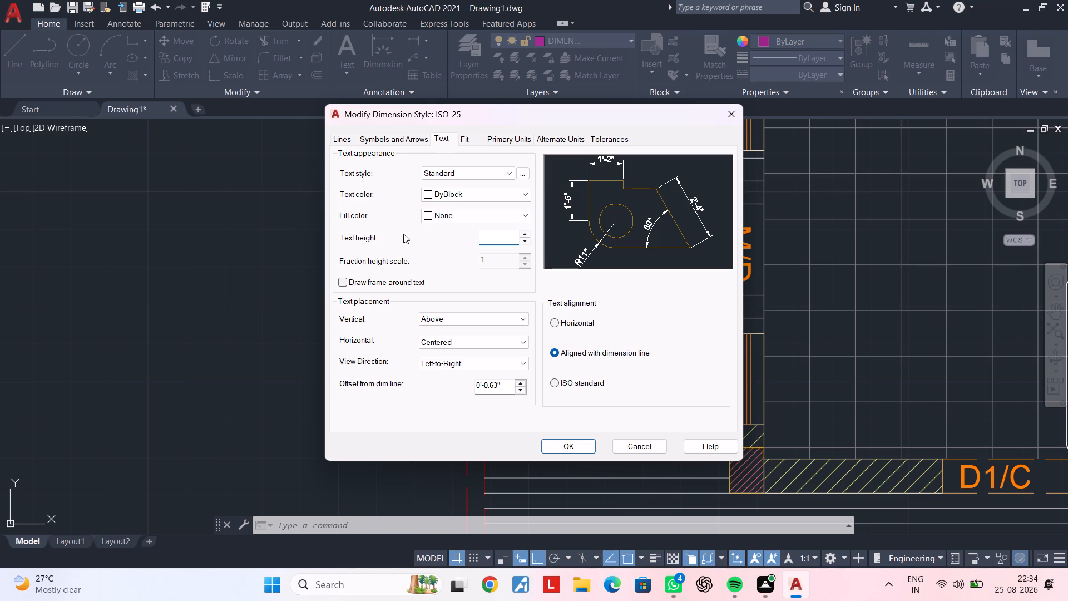
type("6\"")
key("Return")
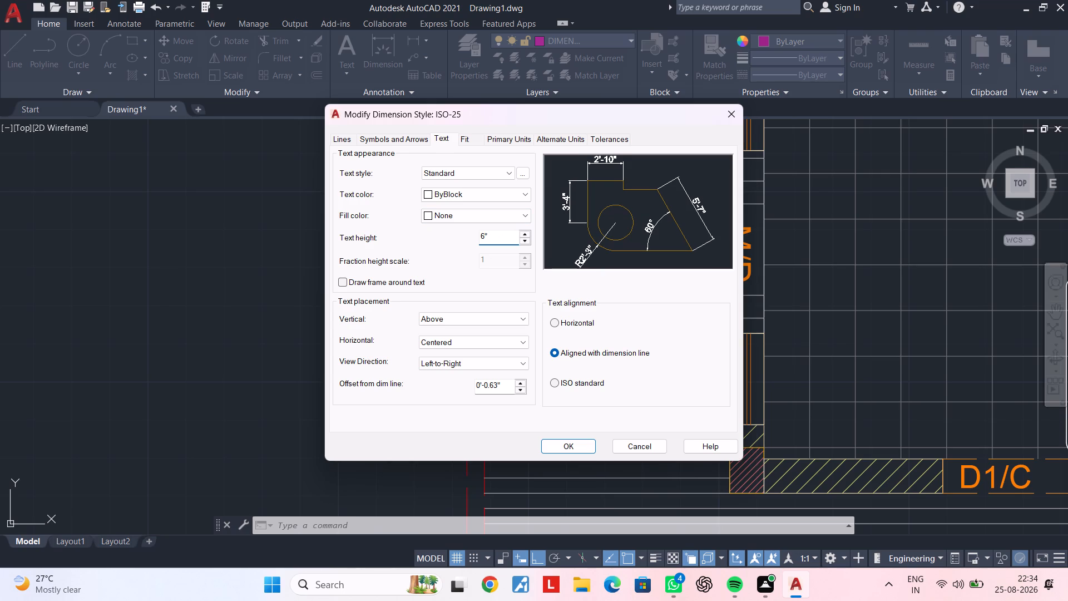
left_click(576, 450)
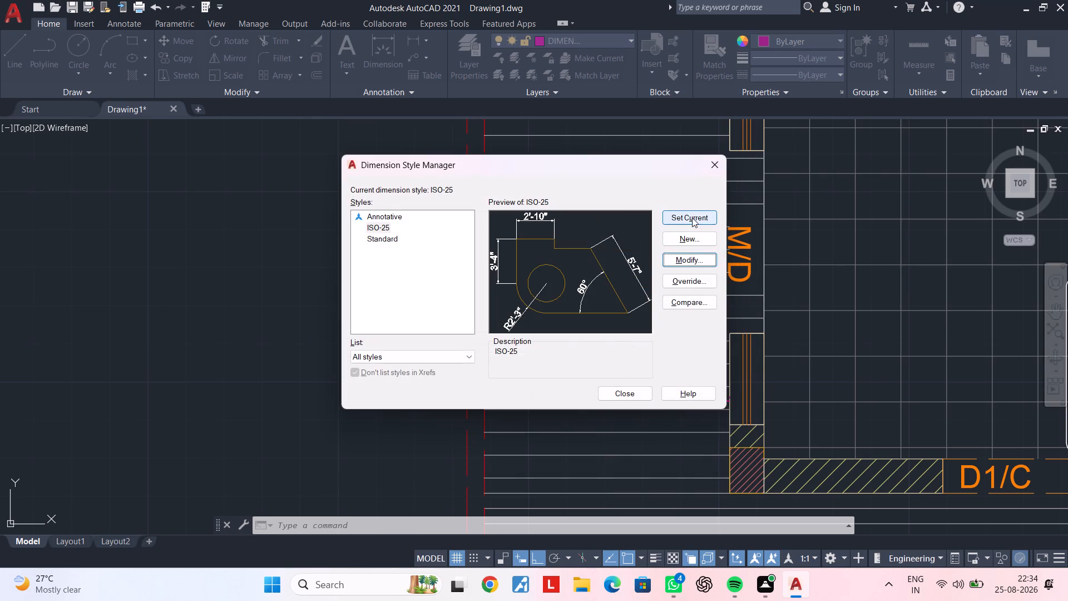
double_click(692, 218)
left_click(711, 166)
key("Escape")
Add a vertical linear dimension from the outer wall face below the ground-floor wash room to the outer red dashed line.
scroll(711, 282, "down", 3)
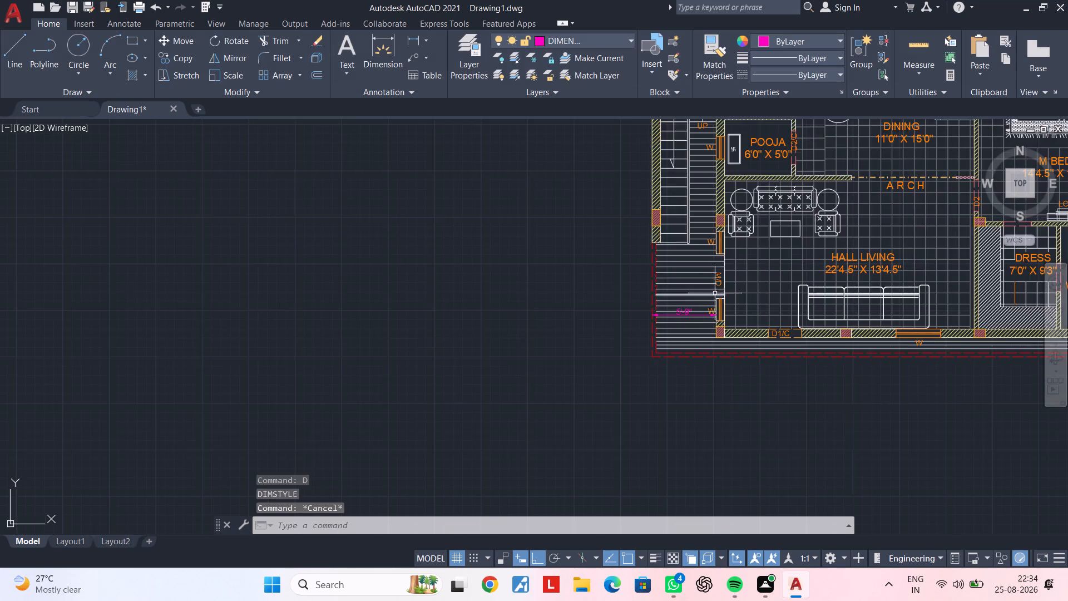
middle_click_drag(711, 311, 521, 493)
middle_click_drag(560, 413, 558, 324)
middle_click_drag(546, 391, 479, 378)
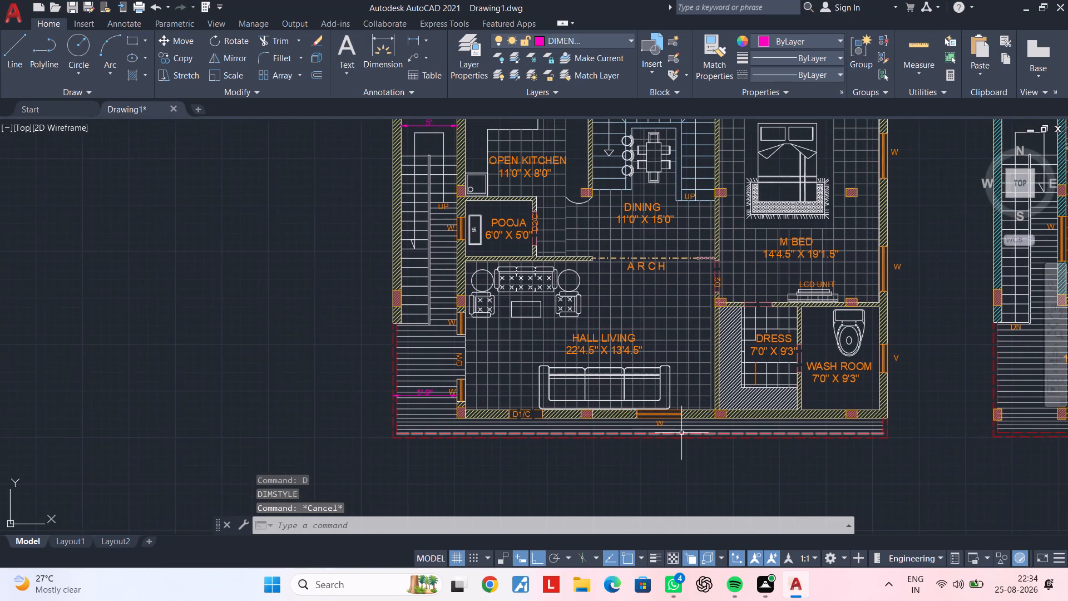
middle_click_drag(675, 428, 546, 369)
key("Escape")
key("Escape")
key("Escape")
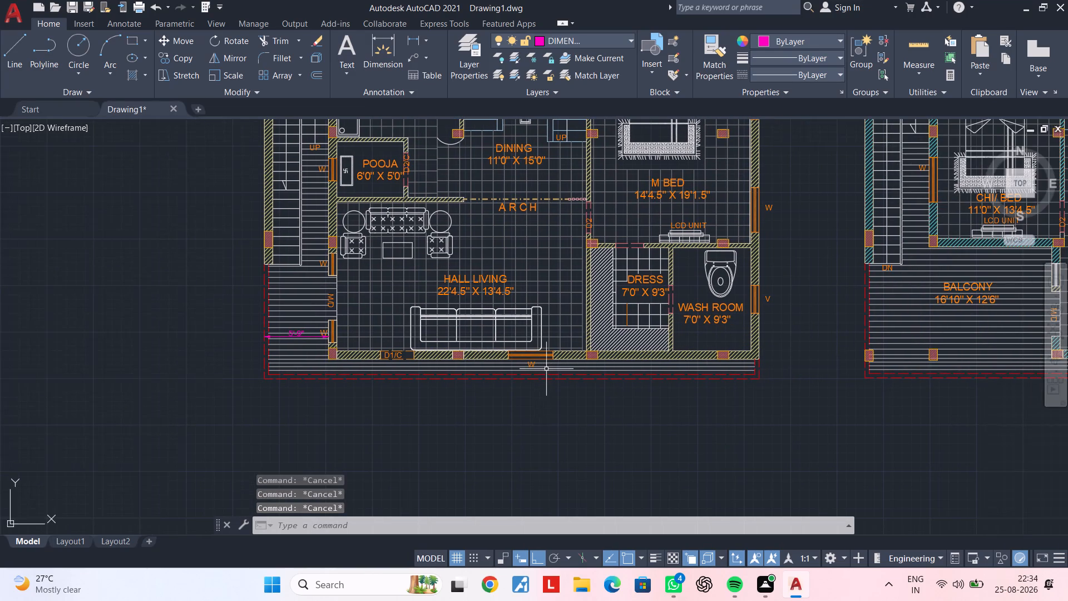
key("Escape")
left_click(410, 41)
scroll(754, 378, "up", 3)
left_click(746, 306)
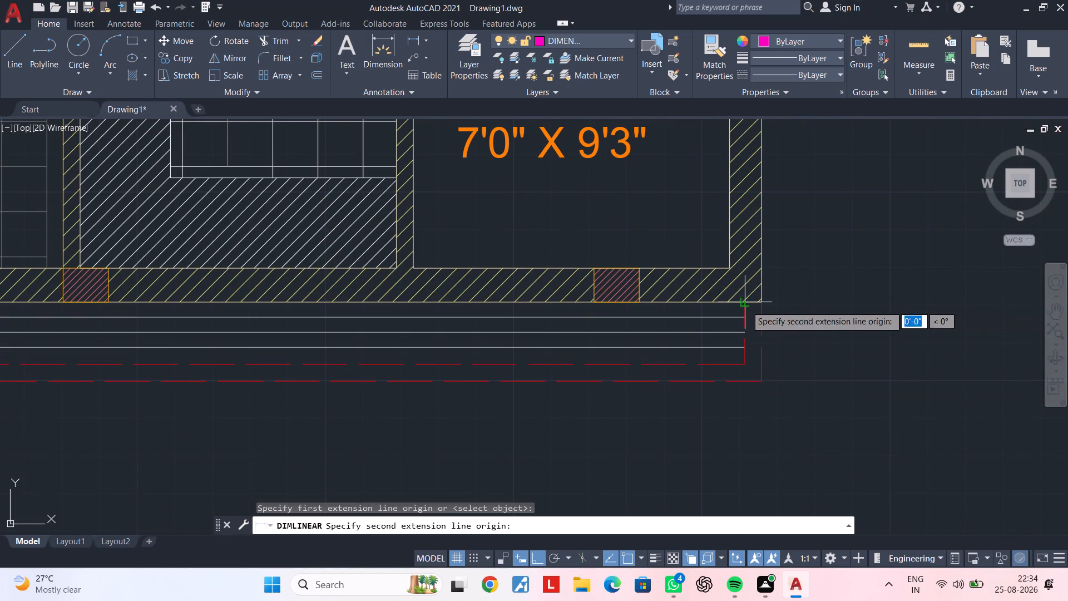
left_click(744, 382)
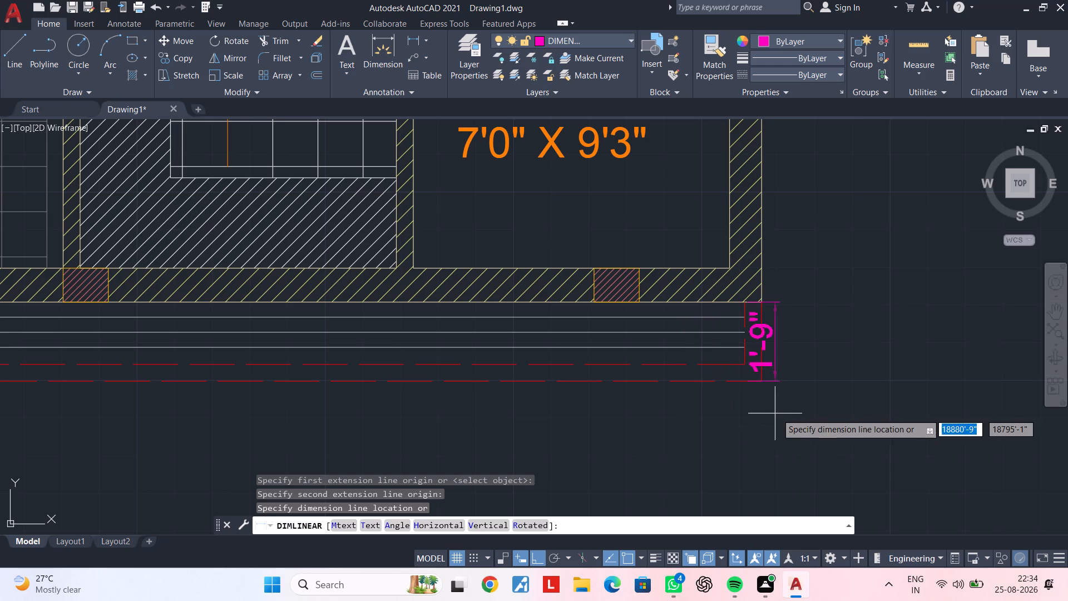
Place the vertical dimension between the wash room's lower outer wall and the outer dashed line at the plan's corner.
left_click(728, 411)
key("Escape")
key("Escape")
Override the text of the vertical dimension below the wash room with 2'6".
scroll(719, 370, "up", 2)
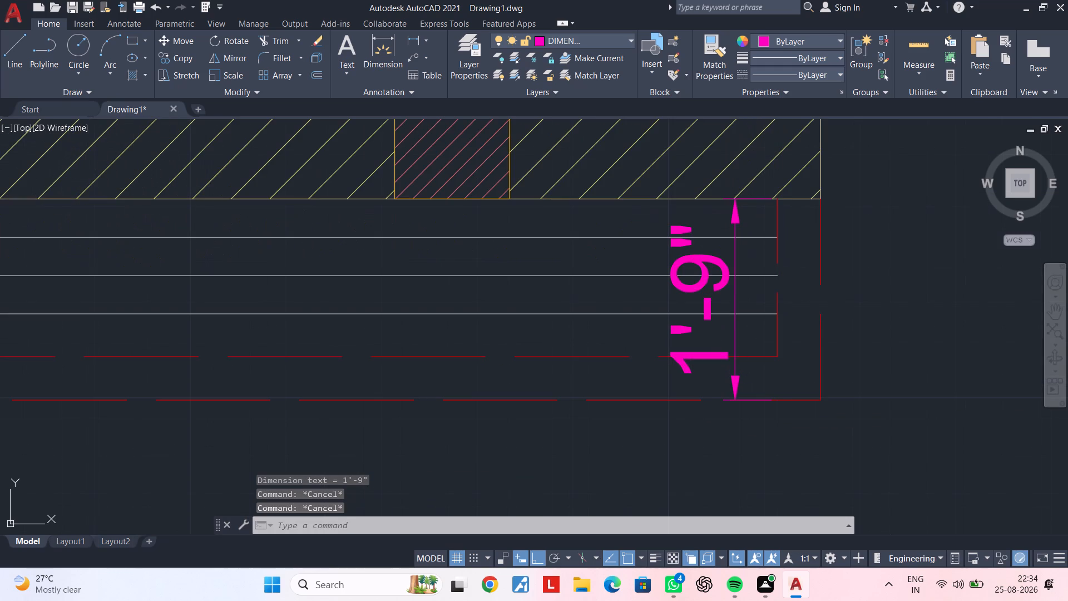
double_click(717, 359)
key("BackSpace")
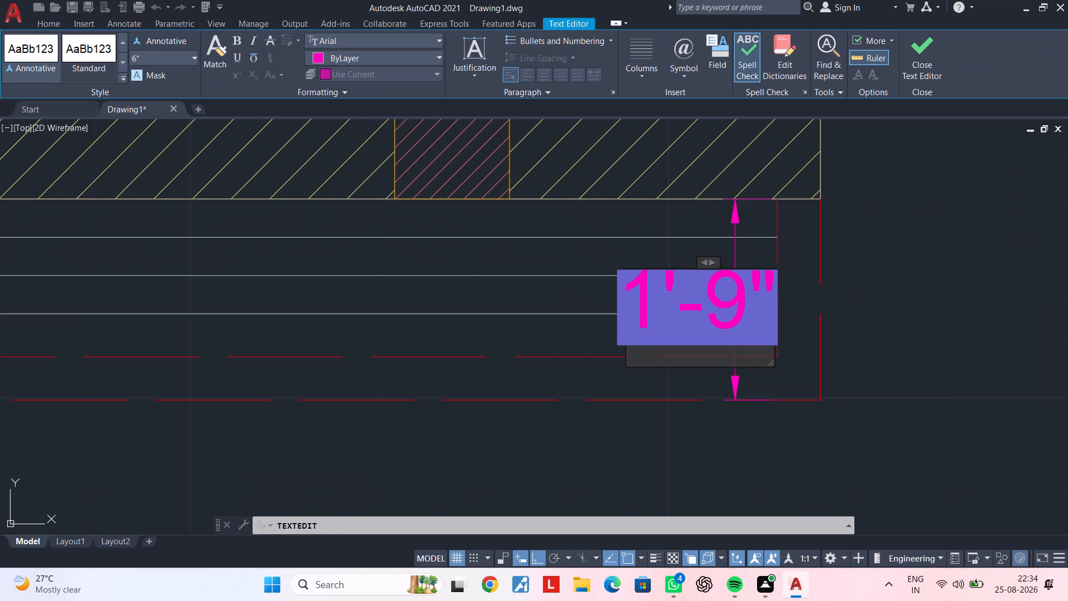
left_click(763, 302)
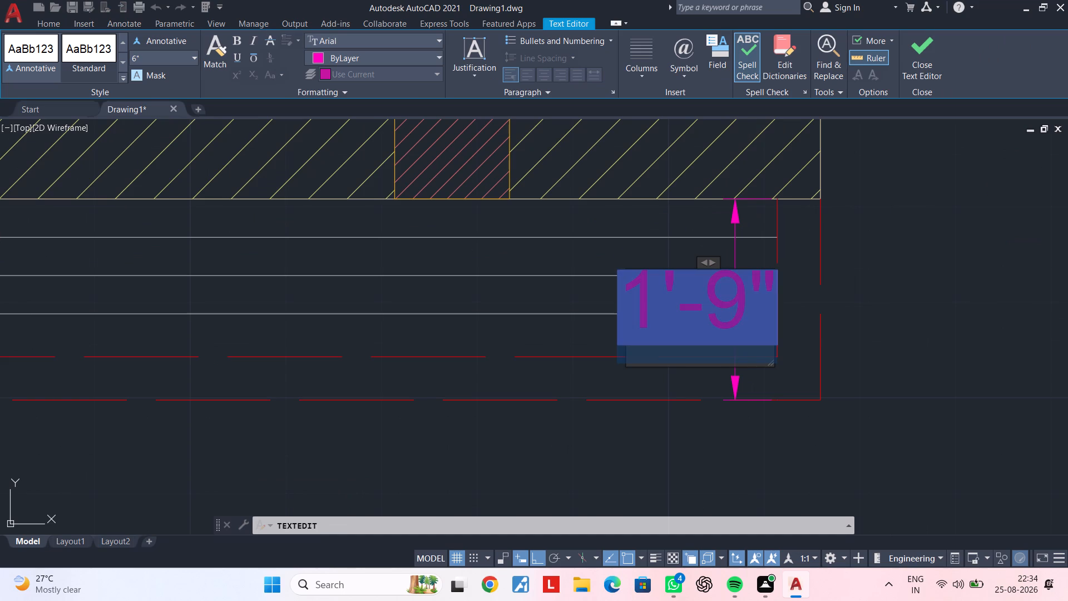
key("BackSpace")
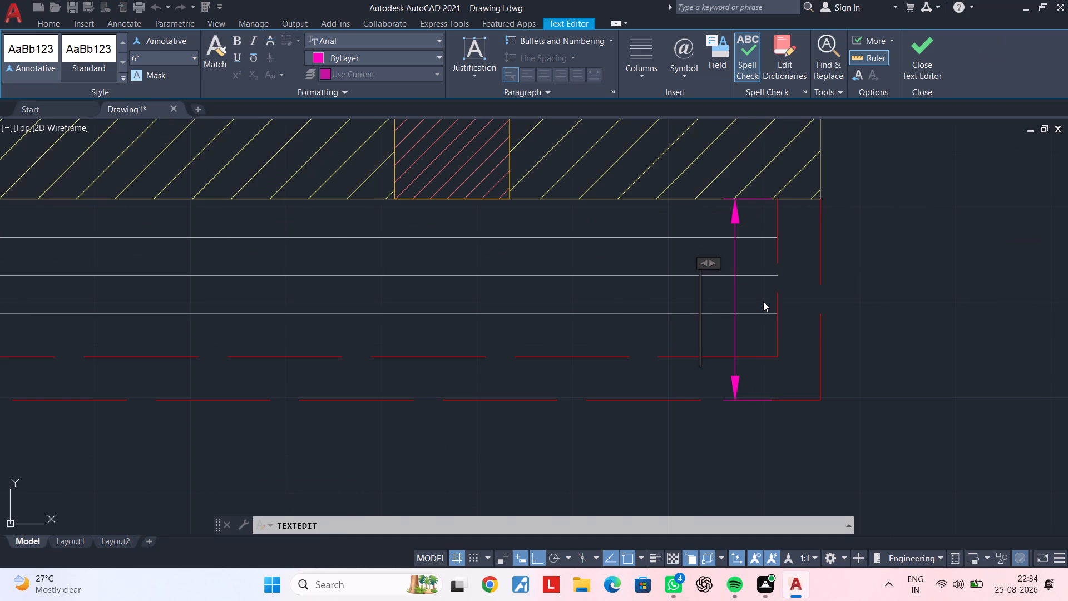
type("2'6\"")
left_click(911, 385)
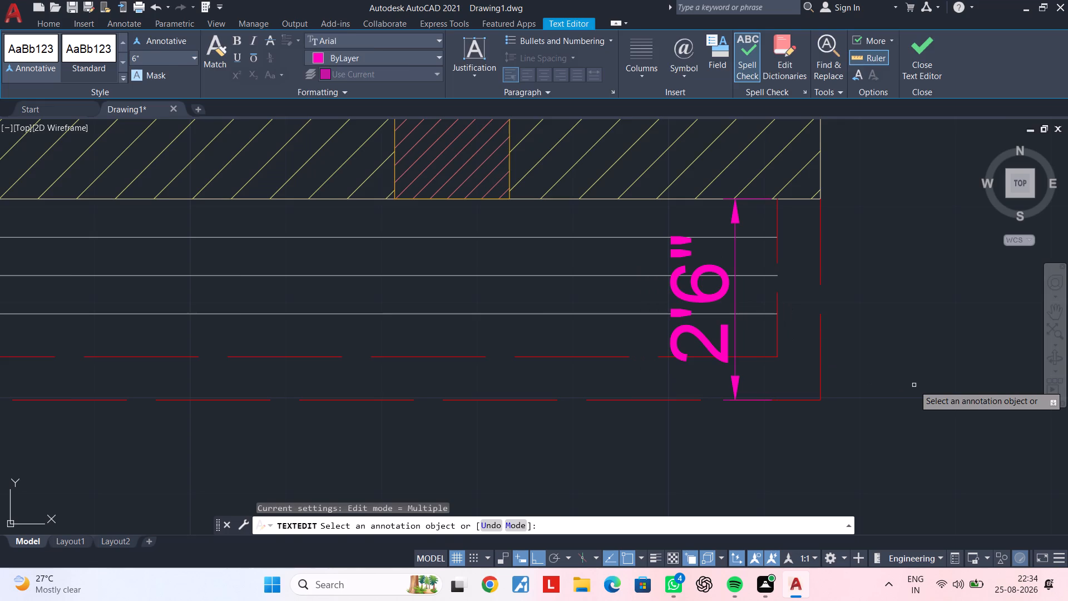
scroll(914, 386, "down", 2)
middle_click_drag(918, 386, 945, 367)
key("Escape")
key("Escape")
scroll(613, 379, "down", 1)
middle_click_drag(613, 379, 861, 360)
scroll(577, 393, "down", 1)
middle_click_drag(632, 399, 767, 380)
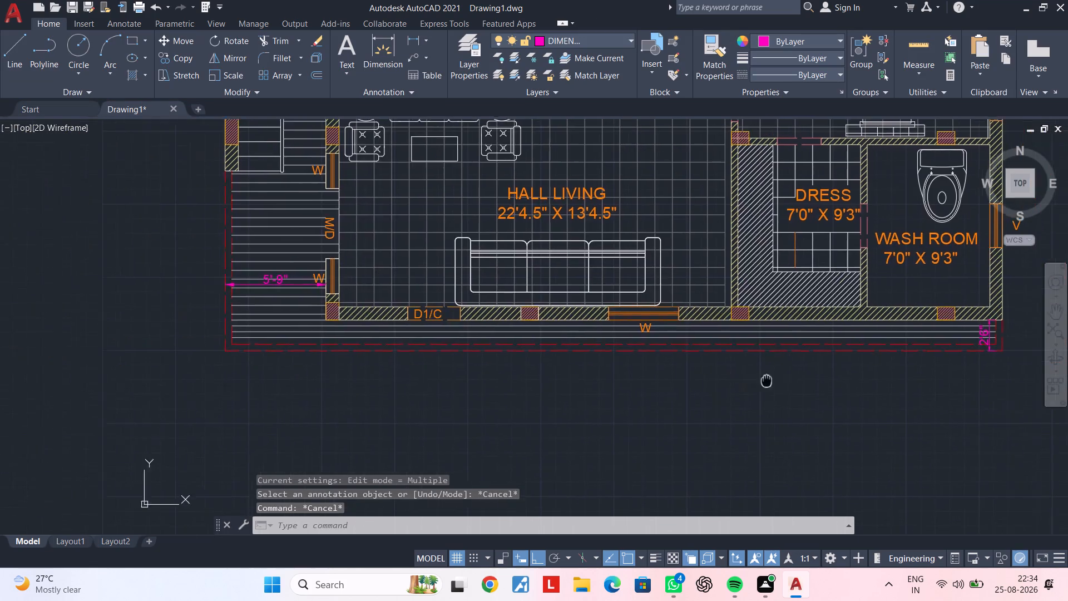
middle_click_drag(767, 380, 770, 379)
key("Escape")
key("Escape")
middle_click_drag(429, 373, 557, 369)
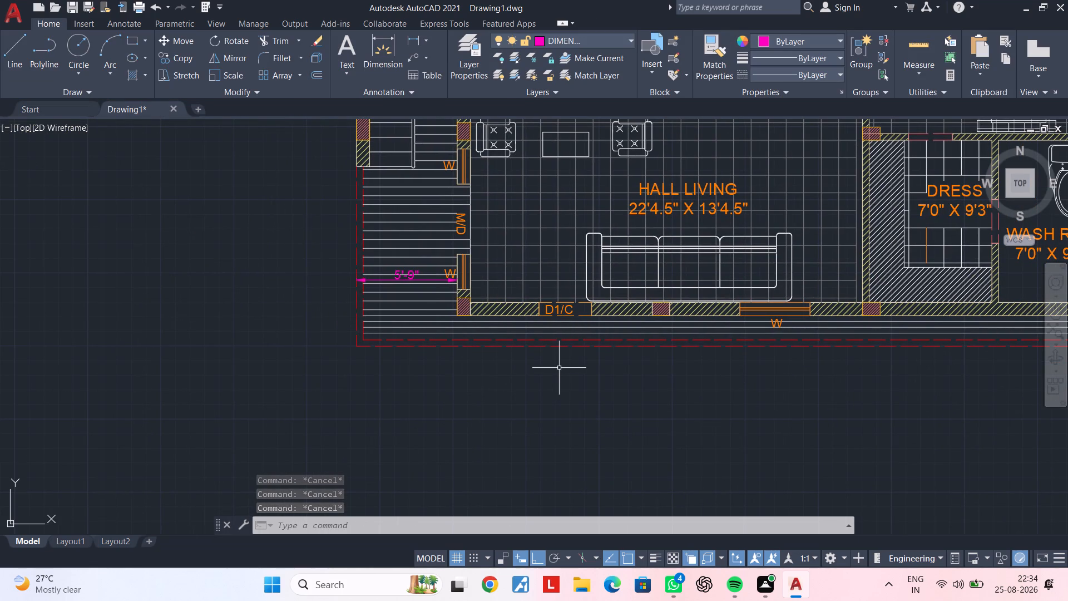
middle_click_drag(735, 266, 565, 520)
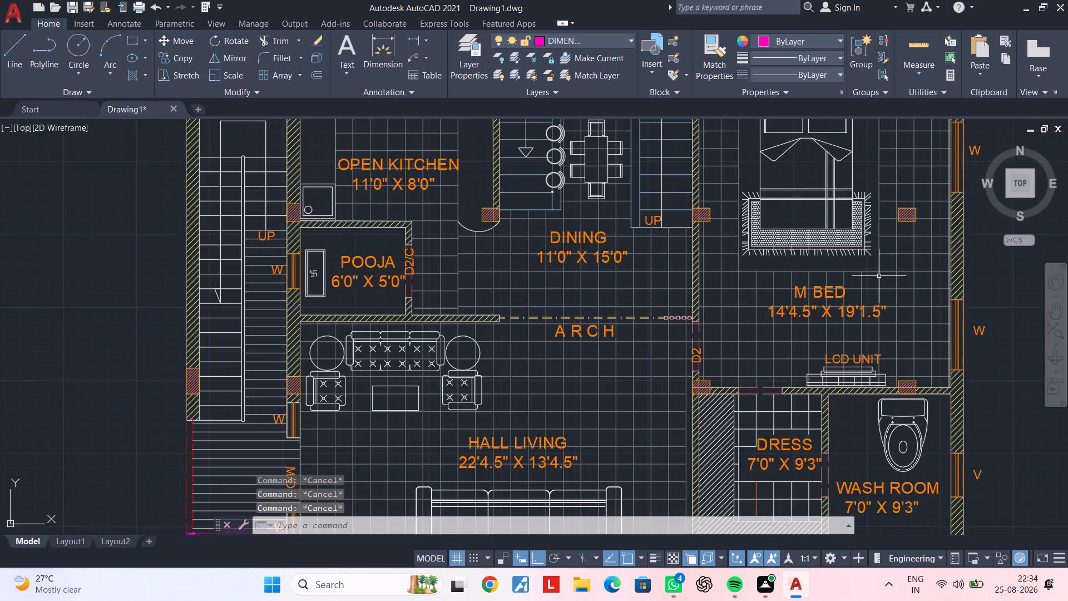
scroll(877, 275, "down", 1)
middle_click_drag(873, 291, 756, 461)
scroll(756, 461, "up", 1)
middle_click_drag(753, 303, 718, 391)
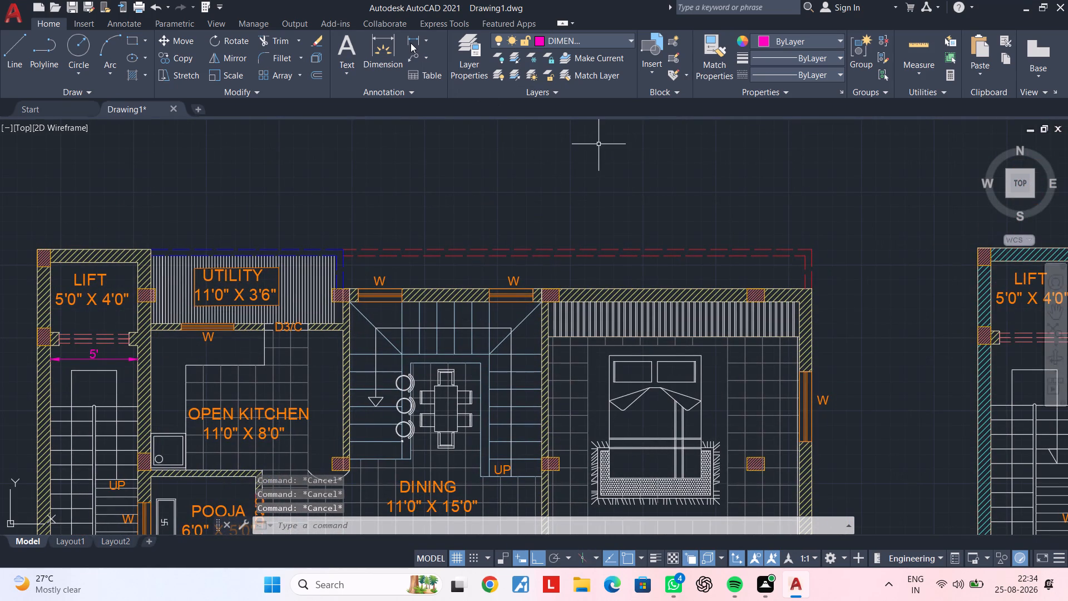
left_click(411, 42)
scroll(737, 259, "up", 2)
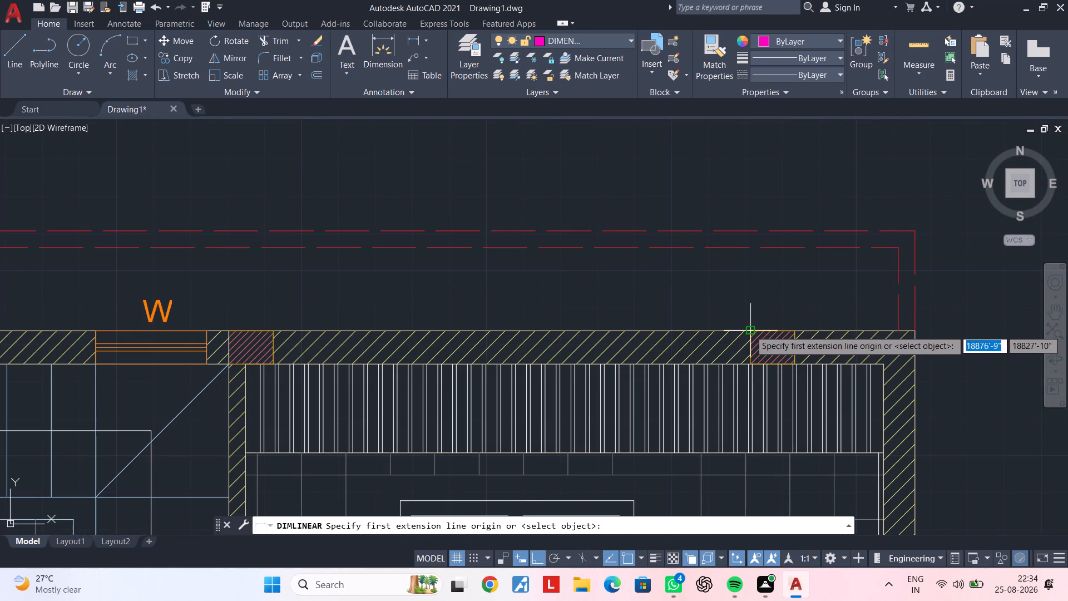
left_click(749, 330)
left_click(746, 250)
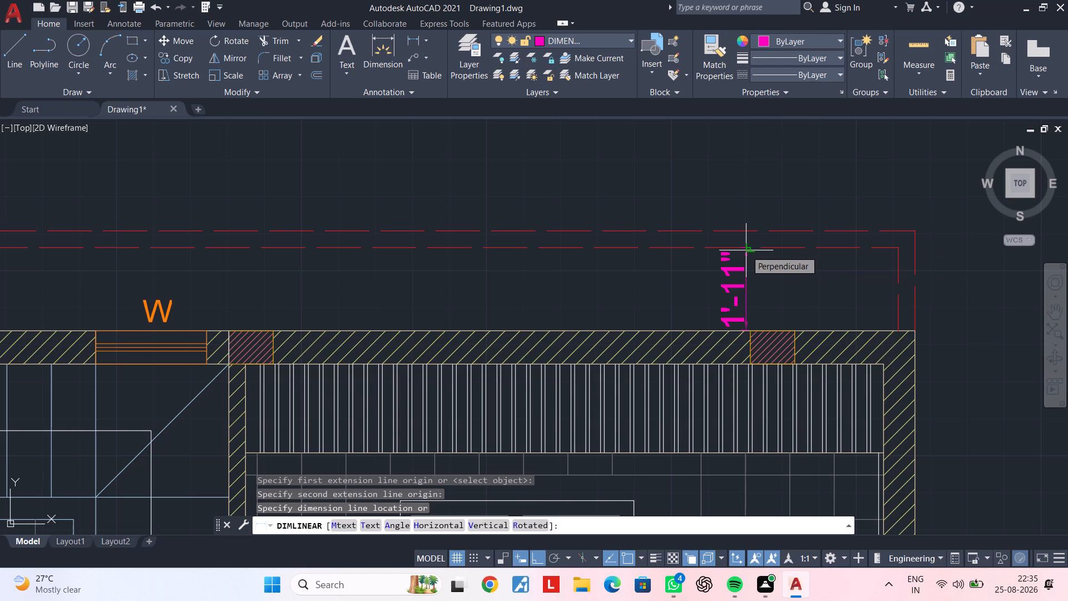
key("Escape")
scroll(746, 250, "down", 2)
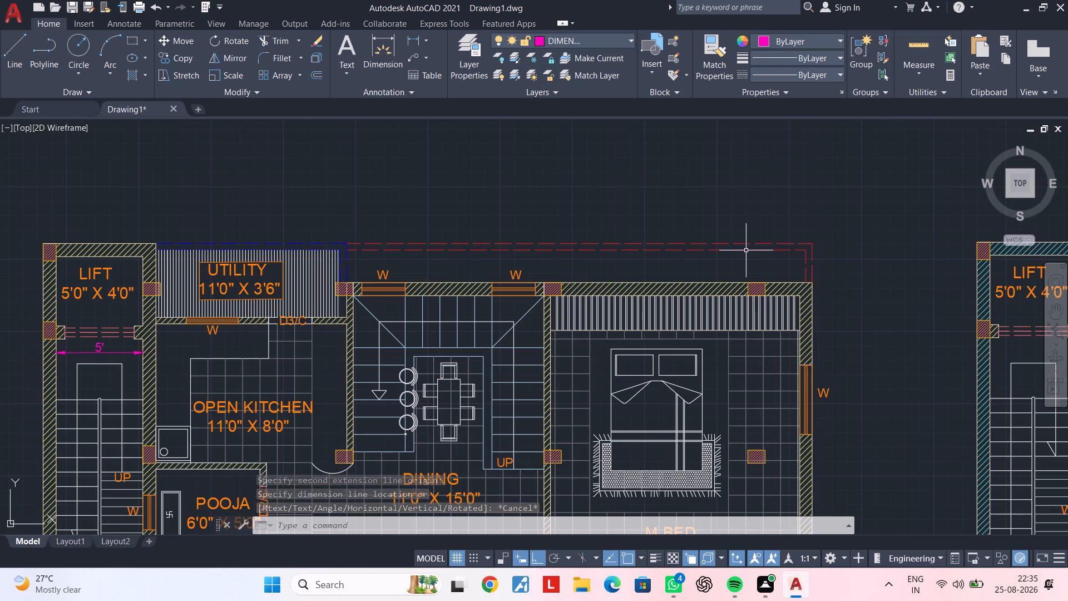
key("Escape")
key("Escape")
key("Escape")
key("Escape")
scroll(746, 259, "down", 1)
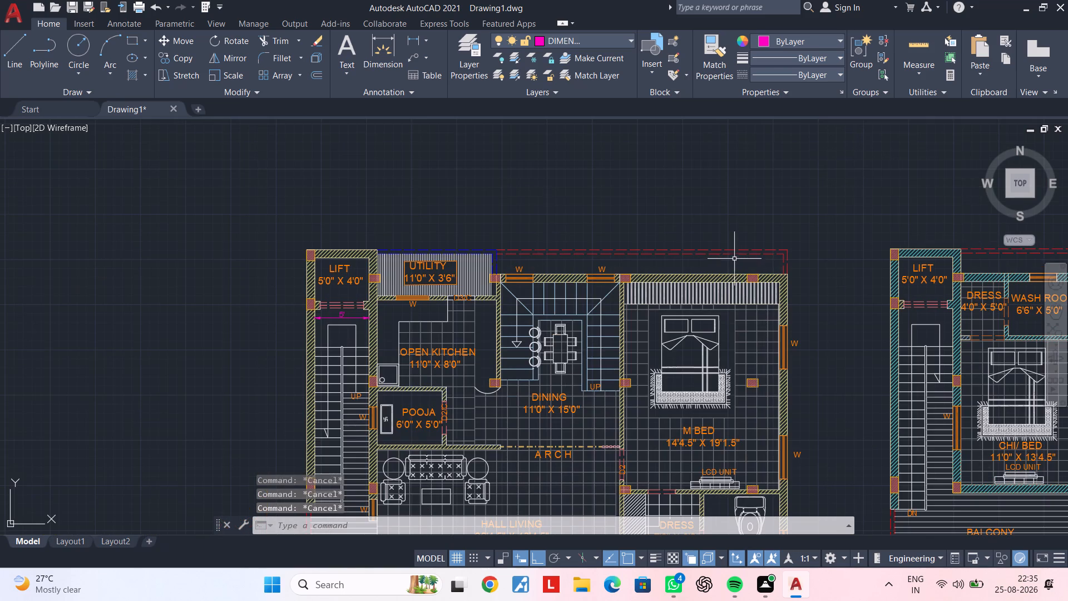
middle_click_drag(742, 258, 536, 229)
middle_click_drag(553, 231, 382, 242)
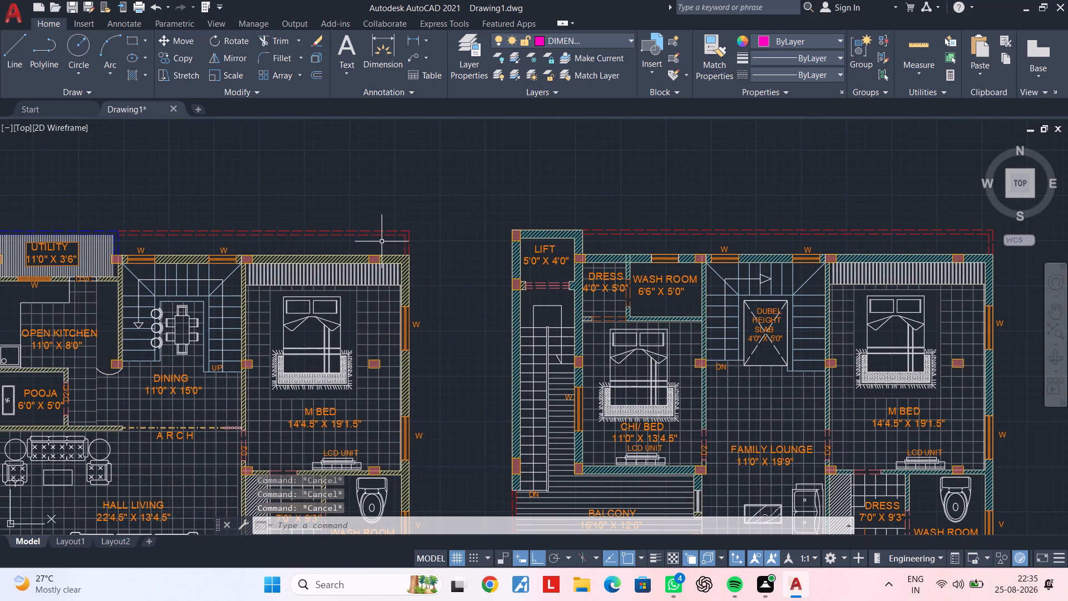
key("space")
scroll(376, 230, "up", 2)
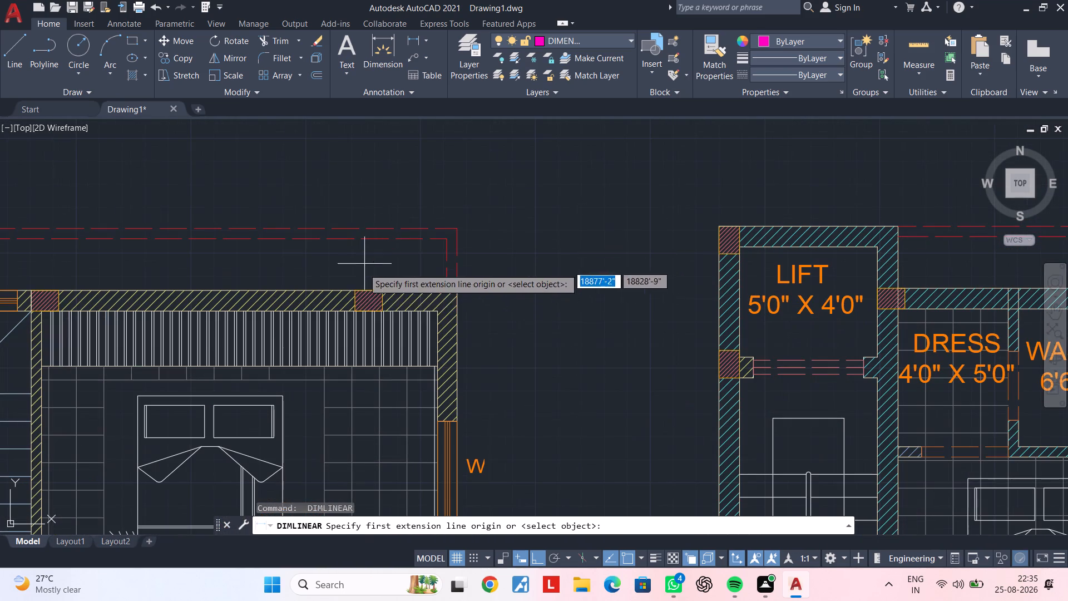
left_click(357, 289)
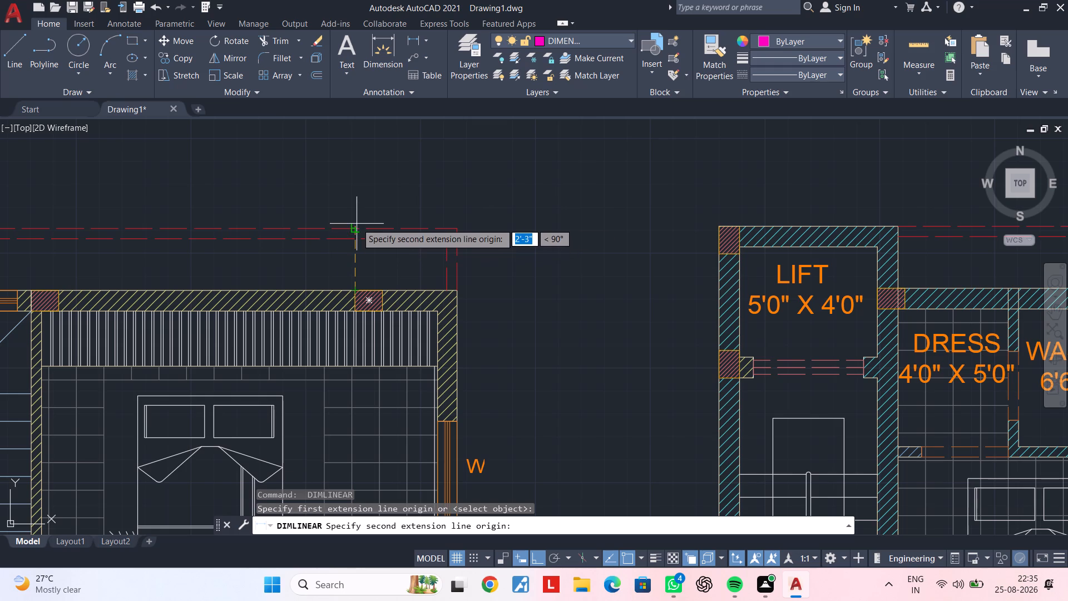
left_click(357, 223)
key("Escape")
Examine both floor plans and the dashed projection lines beside the UTILITY area above the staircase windows.
scroll(357, 223, "down", 2)
middle_click_drag(357, 223, 461, 149)
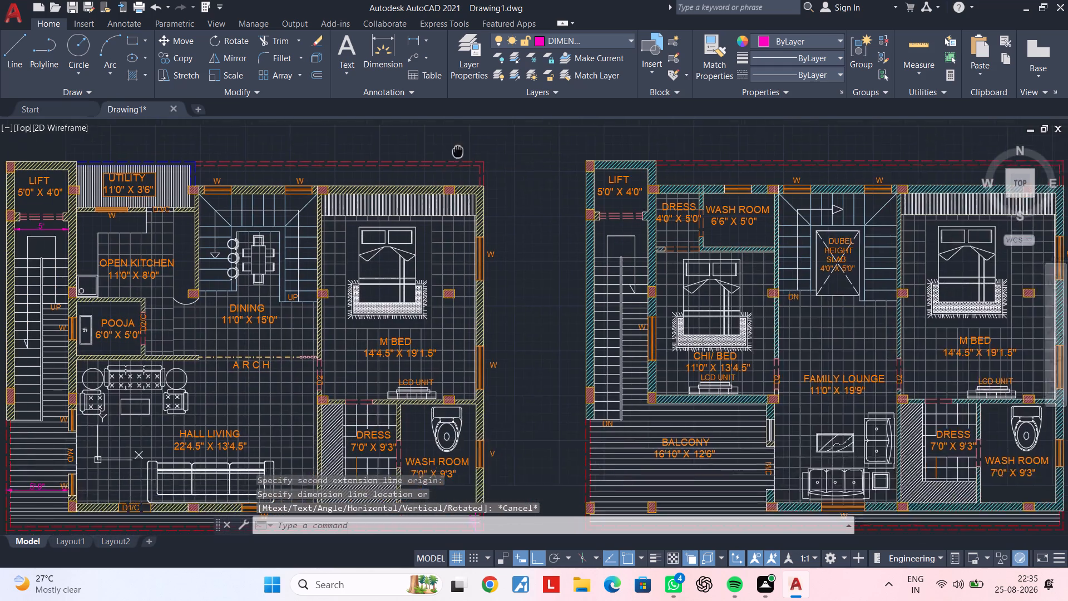
middle_click_drag(461, 149, 472, 144)
scroll(479, 202, "down", 2)
middle_click_drag(479, 208, 503, 176)
scroll(497, 277, "up", 4)
scroll(497, 285, "down", 3)
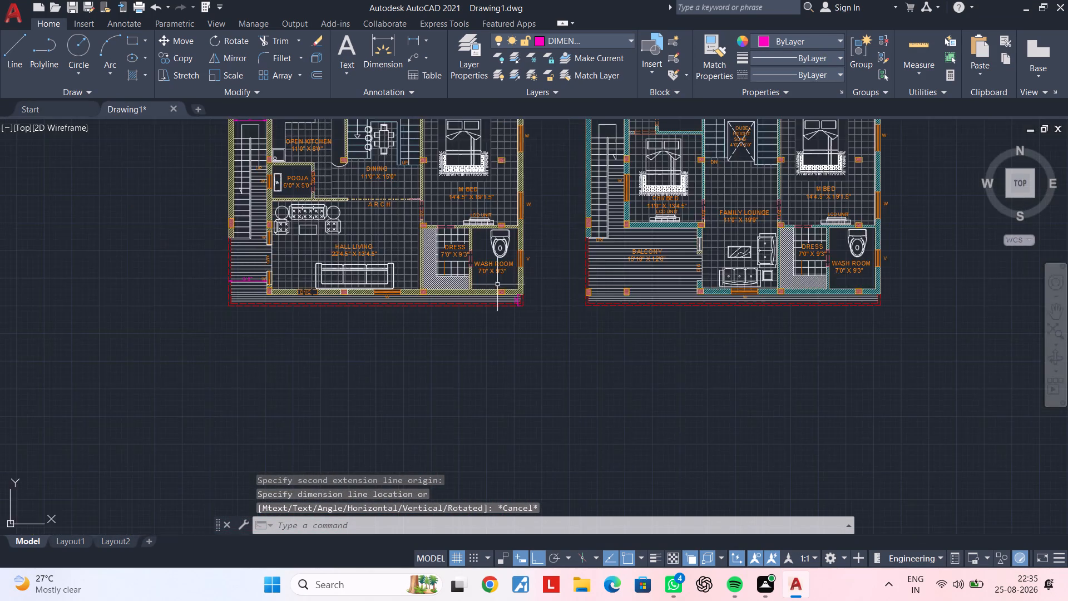
middle_click_drag(498, 282, 496, 451)
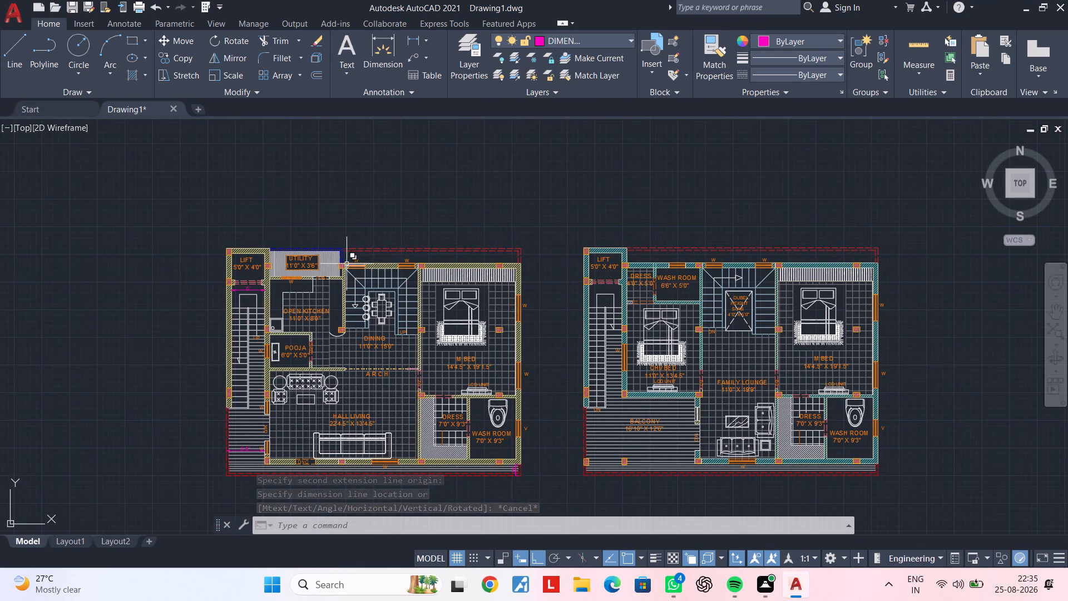
scroll(347, 264, "up", 4)
middle_click_drag(342, 252, 463, 249)
middle_click_drag(442, 227, 441, 298)
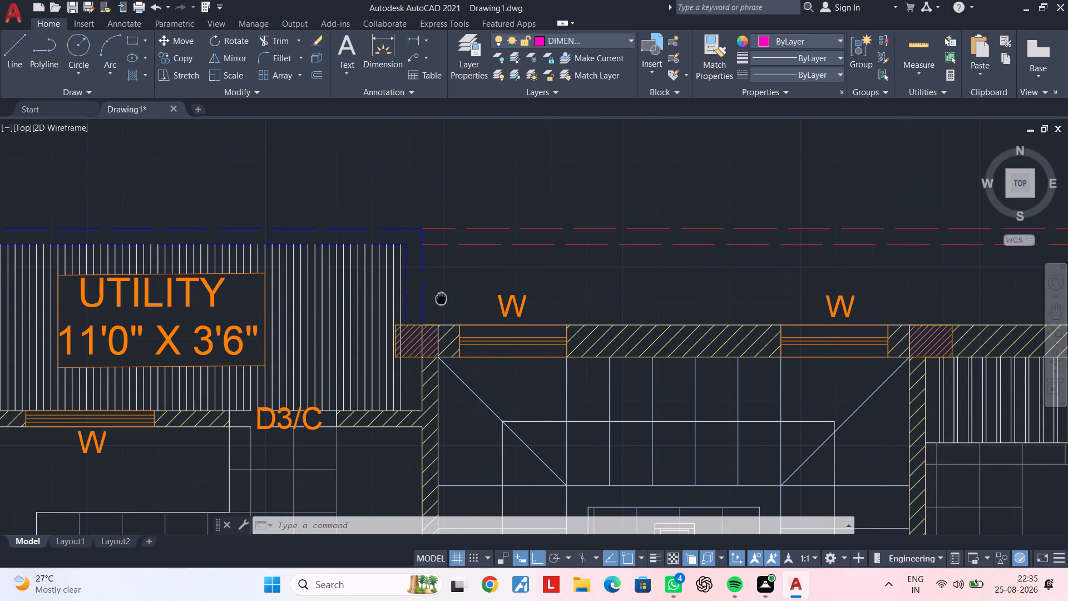
middle_click_drag(441, 298, 441, 302)
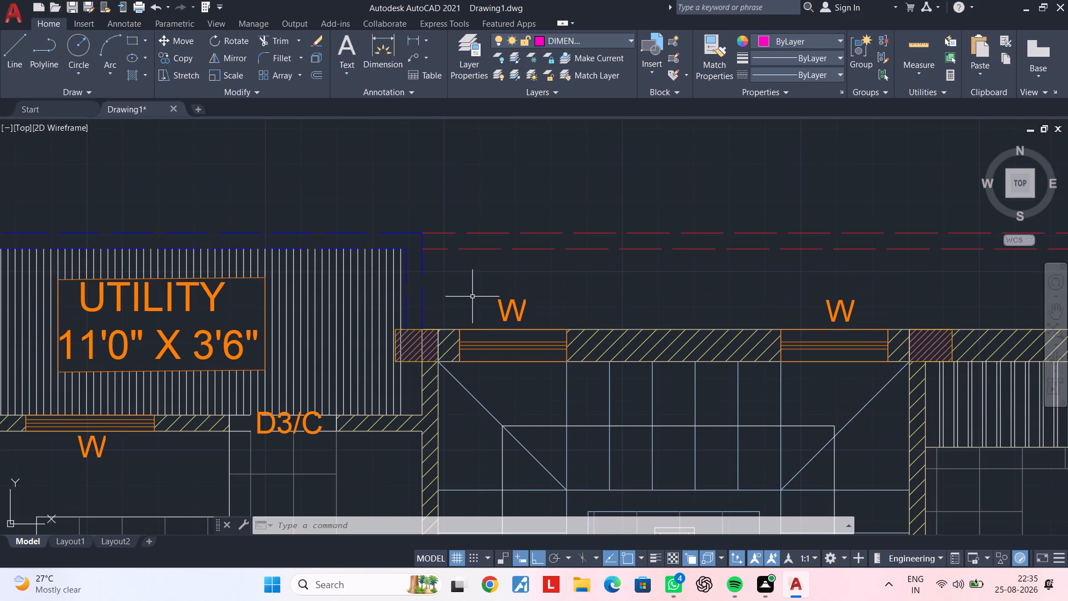
scroll(547, 283, "down", 3)
middle_click_drag(594, 280, 580, 307)
key("Escape")
key("Escape")
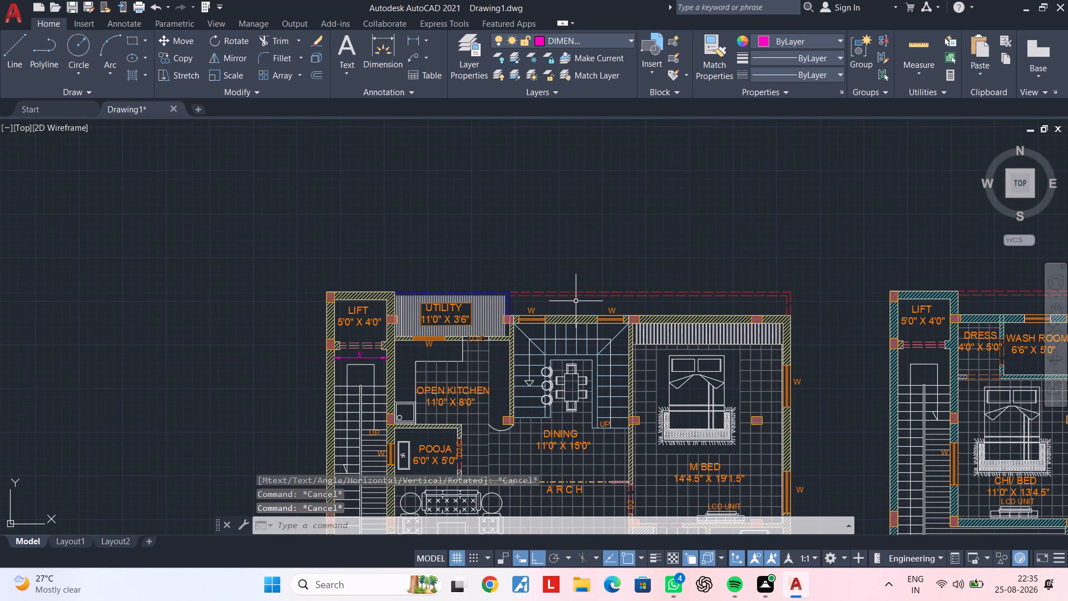
Add an overall horizontal dimension above the HALL LIVING plan, from the lift's outer corner to the far dashed corner.
key("space")
scroll(304, 289, "up", 1)
left_click(336, 291)
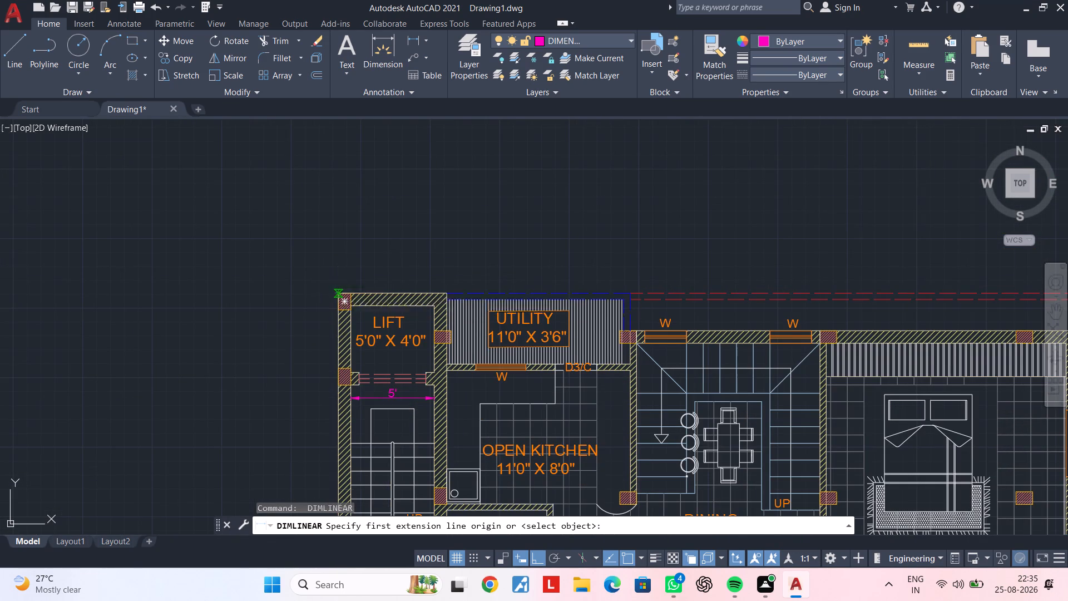
middle_click_drag(703, 295, 286, 304)
left_click(663, 298)
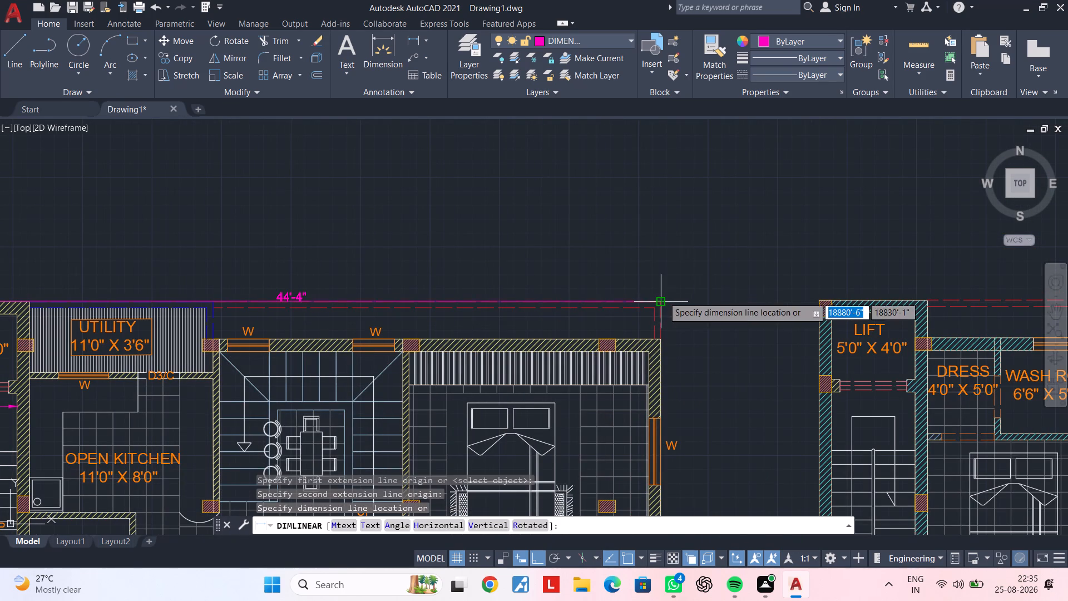
left_click(661, 262)
Add an overall vertical dimension beside the HALL LIVING plan, from the lift's outer top corner to the lower dashed corner.
middle_click_drag(556, 286, 819, 226)
middle_click_drag(625, 256, 812, 233)
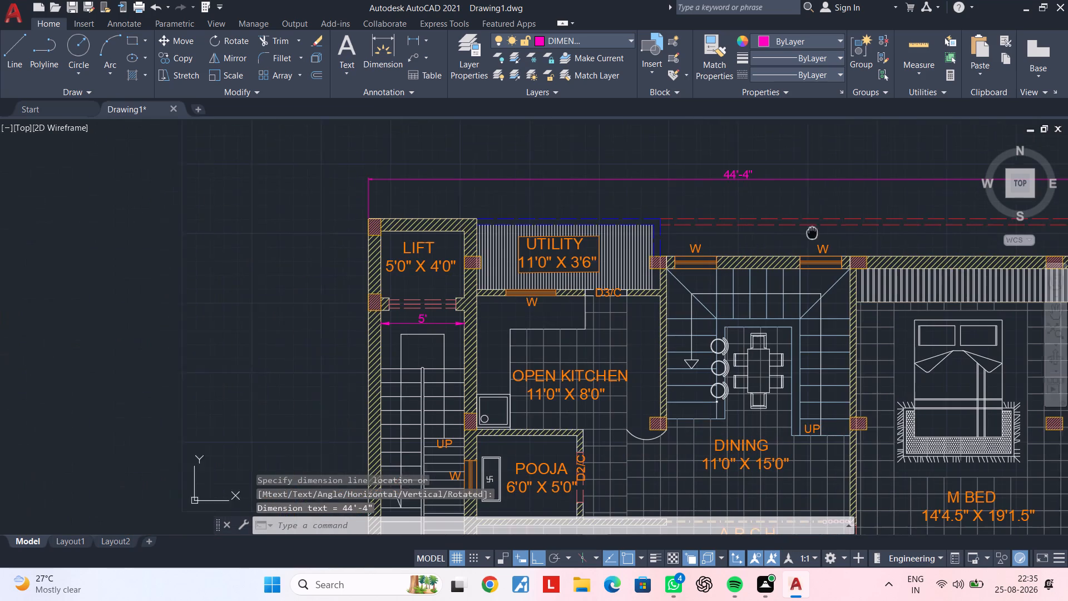
middle_click_drag(812, 233, 813, 233)
key("space")
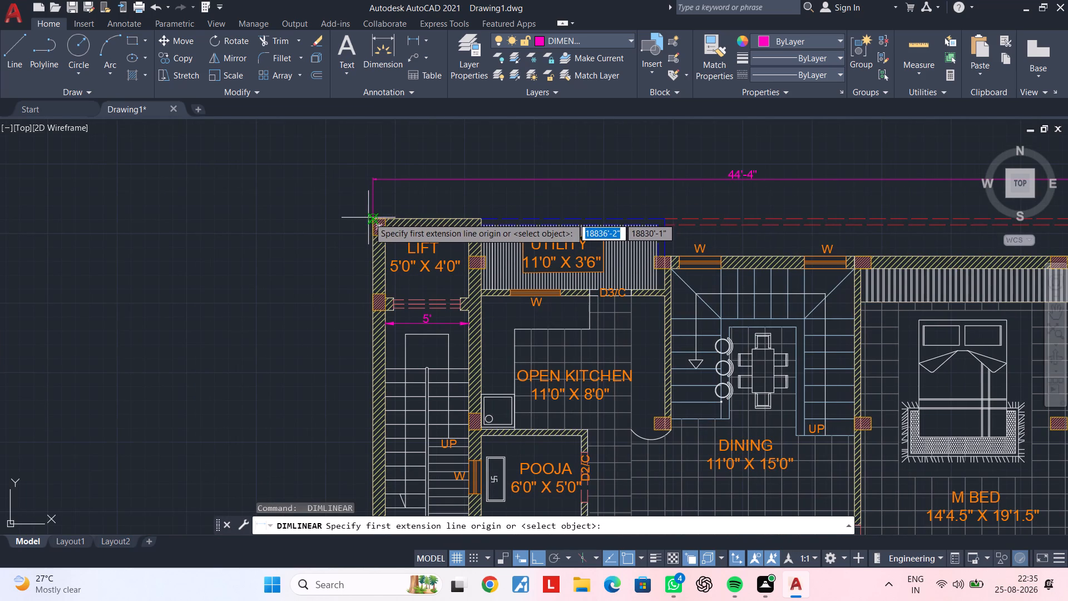
left_click(371, 218)
middle_click_drag(381, 324, 399, 153)
middle_click_drag(373, 370, 417, 165)
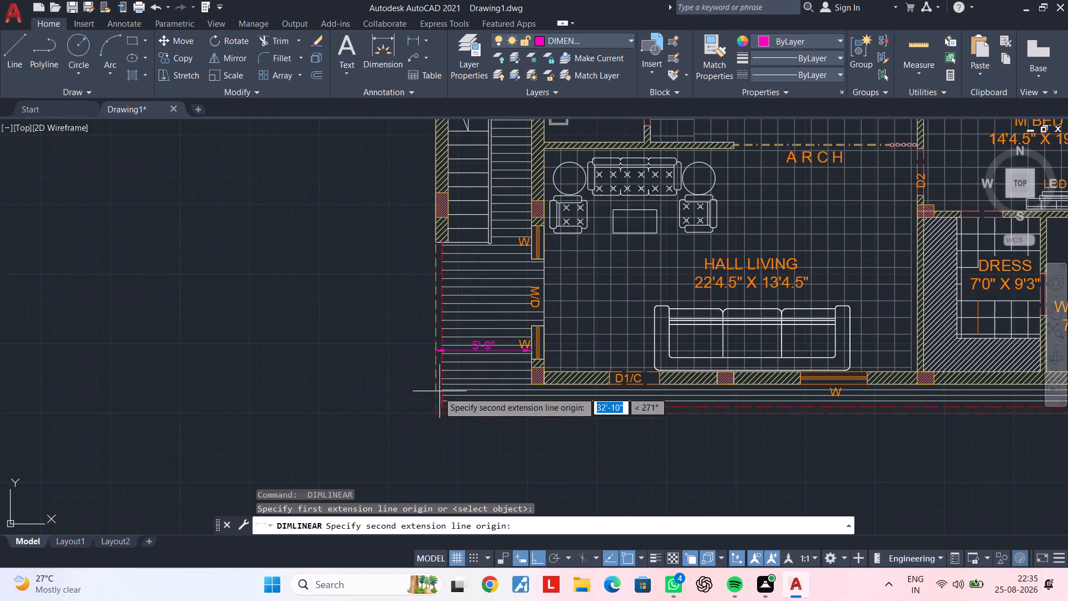
scroll(431, 412, "up", 1)
left_click(436, 418)
scroll(344, 405, "down", 1)
middle_click_drag(352, 401, 336, 490)
left_click(353, 480)
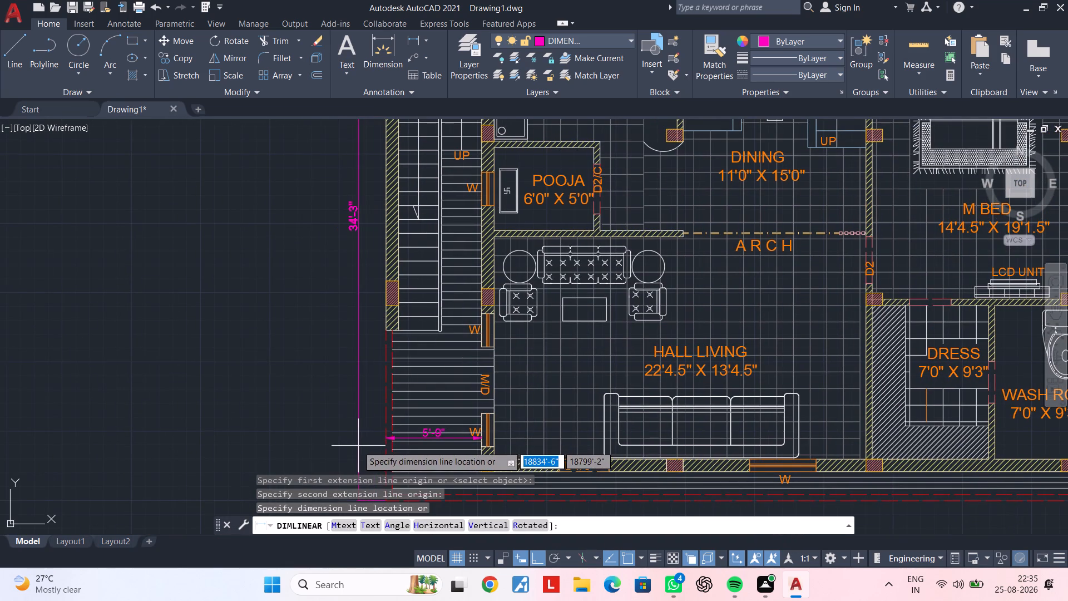
left_click(357, 446)
scroll(372, 439, "down", 2)
middle_click_drag(466, 436, 365, 431)
key("Escape")
key("Escape")
Add an overall horizontal dimension above the FAMILY LOUNGE plan, from the lift's outer corner to the far dashed corner.
scroll(673, 366, "down", 1)
middle_click_drag(670, 366, 490, 376)
scroll(490, 275, "up", 3)
middle_click_drag(526, 300, 477, 274)
key("space")
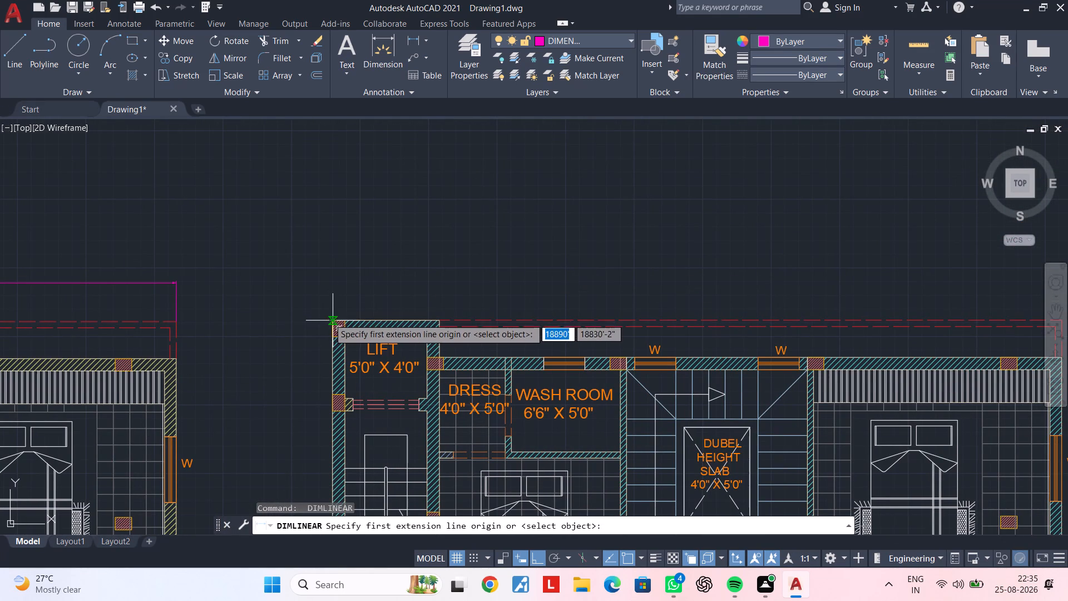
left_click(333, 318)
middle_click_drag(772, 319, 308, 321)
left_click(600, 318)
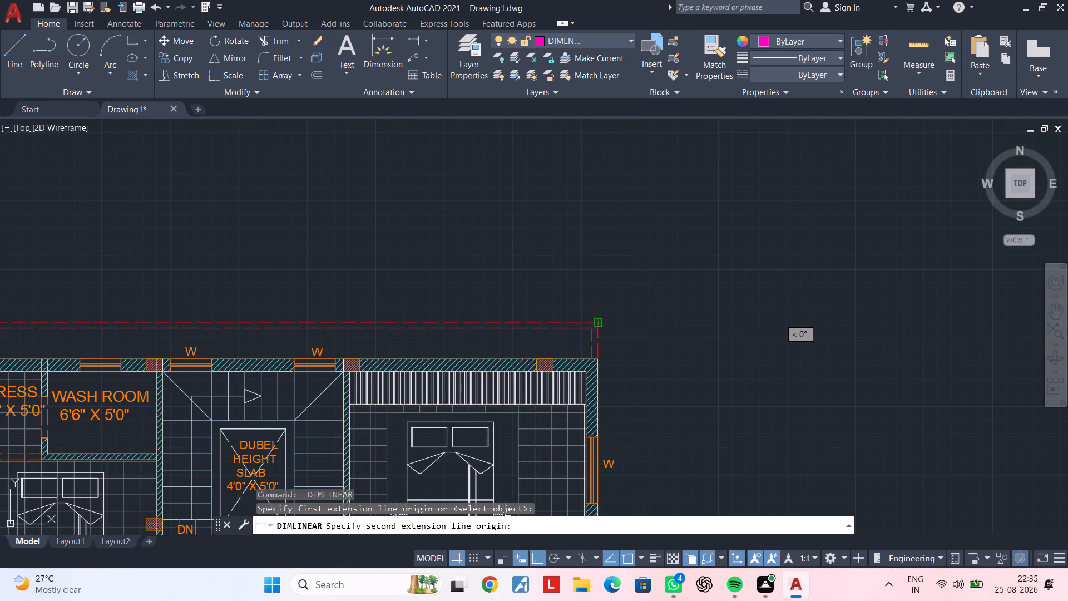
left_click(600, 278)
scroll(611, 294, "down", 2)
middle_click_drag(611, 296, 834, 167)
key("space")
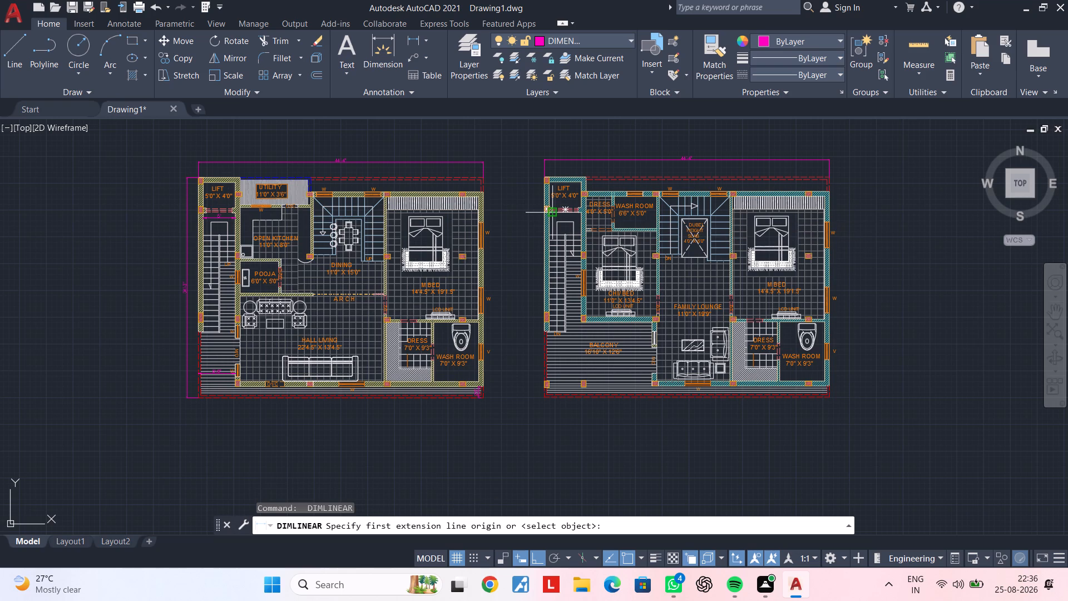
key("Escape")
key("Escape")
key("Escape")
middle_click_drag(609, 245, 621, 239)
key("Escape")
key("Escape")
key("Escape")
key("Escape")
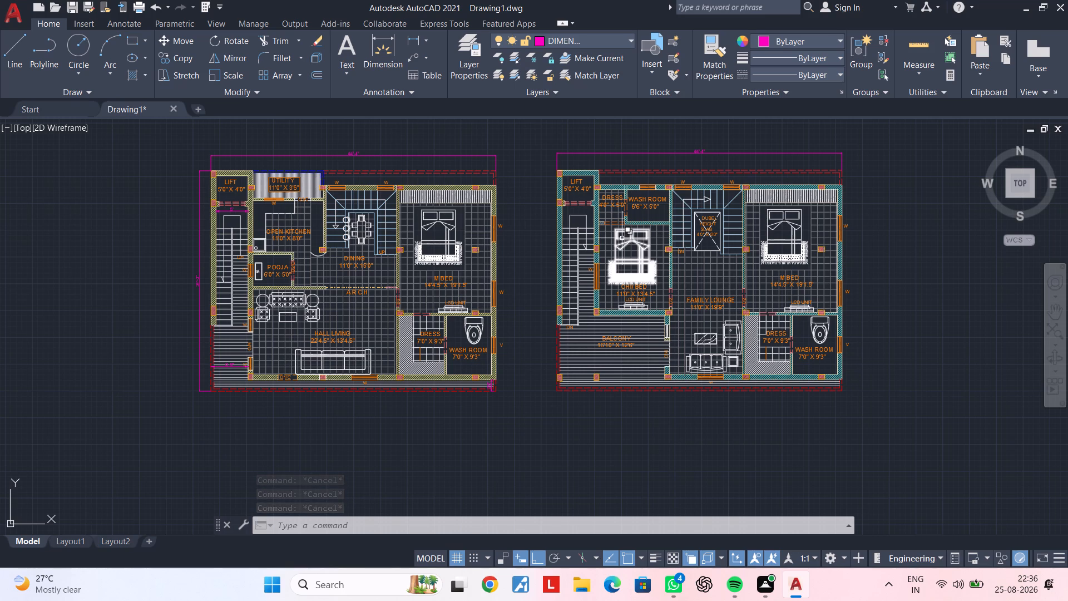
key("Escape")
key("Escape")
Copy the HALL LIVING room label straight down to the empty space below its floor plan.
middle_click_drag(533, 278, 701, 249)
key("Escape")
middle_click_drag(553, 327, 555, 310)
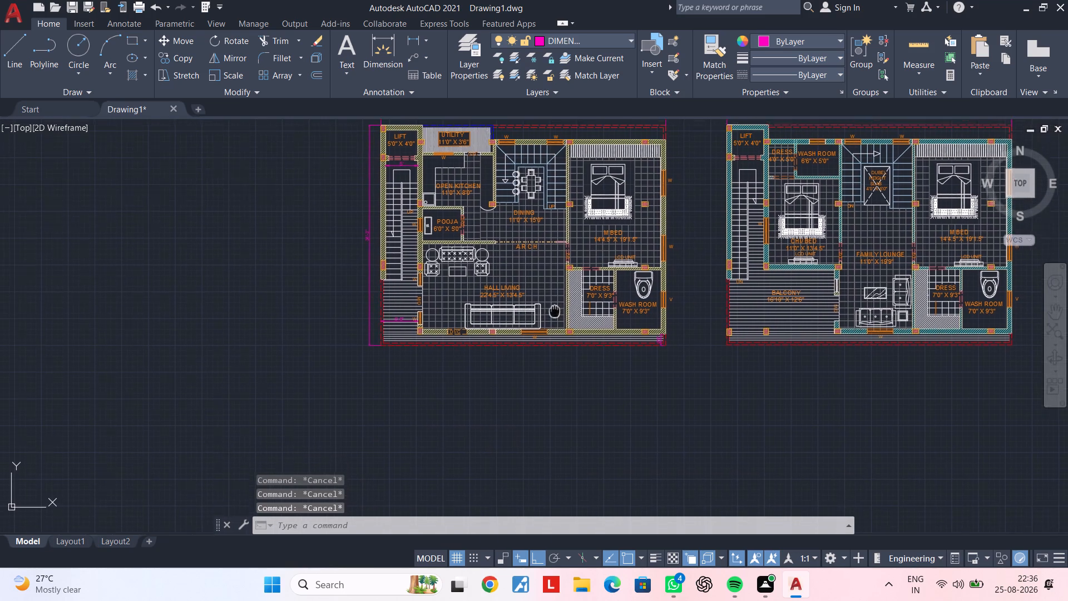
middle_click_drag(555, 310, 555, 303)
scroll(515, 278, "up", 2)
left_click(501, 288)
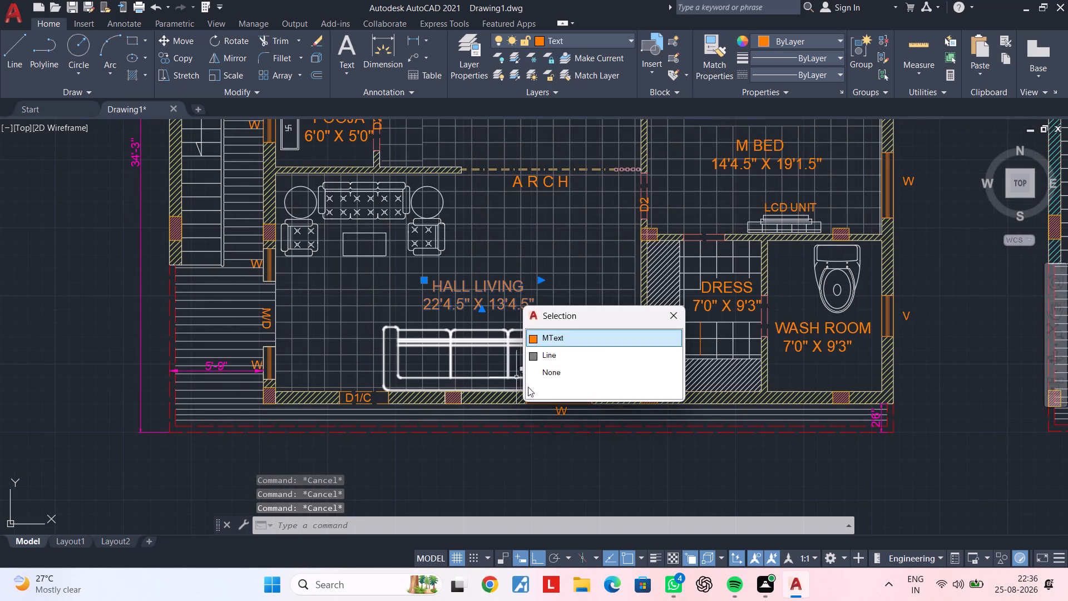
left_click(581, 329)
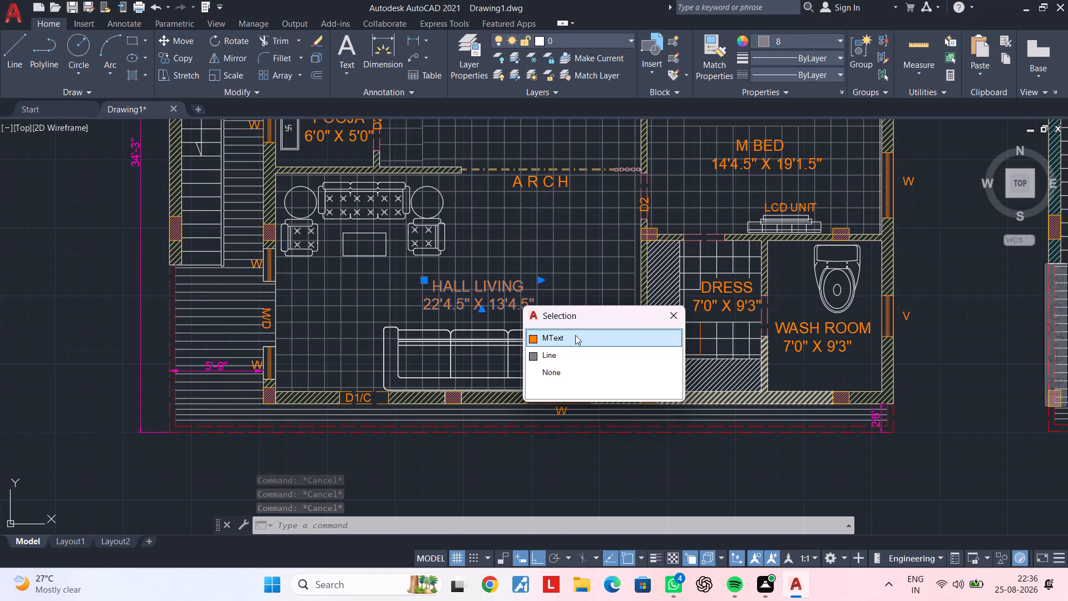
left_click(575, 335)
key("c")
key("o")
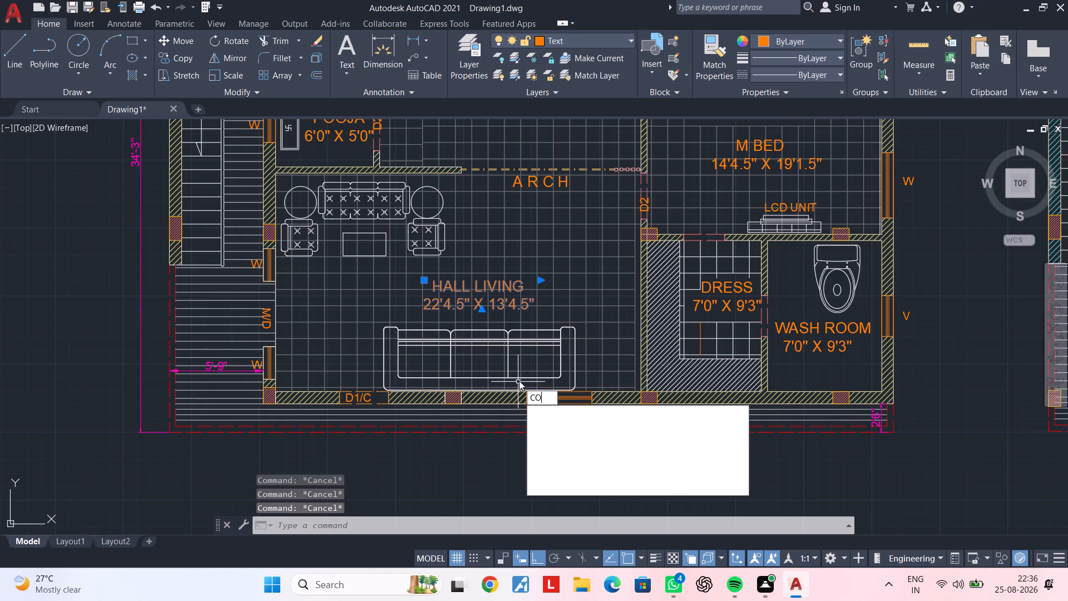
key("space")
left_click(478, 311)
middle_click_drag(480, 438, 521, 243)
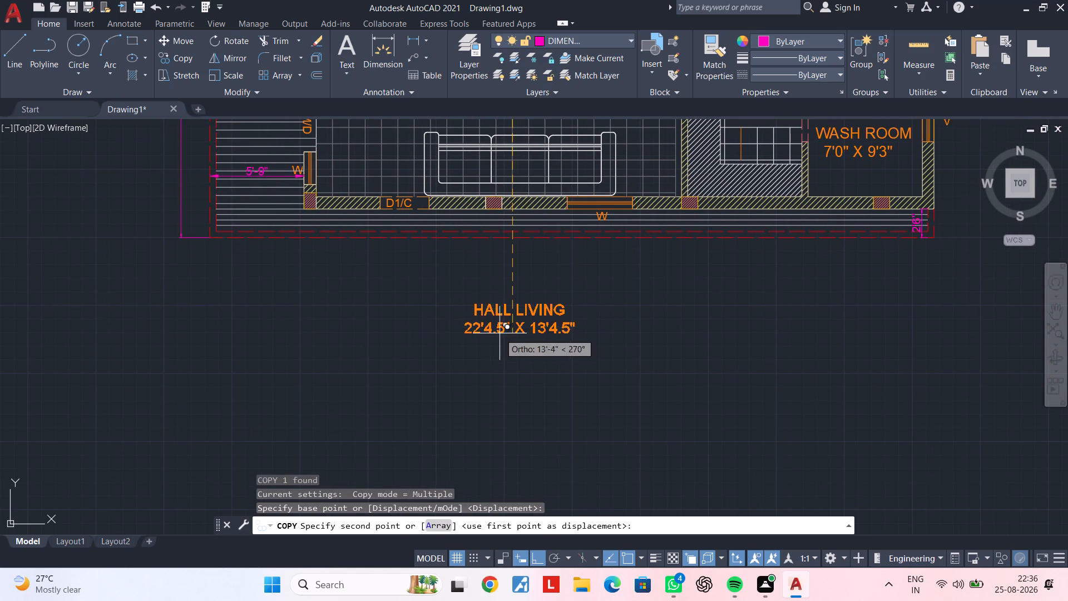
left_click(487, 300)
key("Escape")
key("Escape")
Replace the copied label's entire text below the HALL LIVING plan with "D U P L E X SECOND F L O O R".
double_click(527, 297)
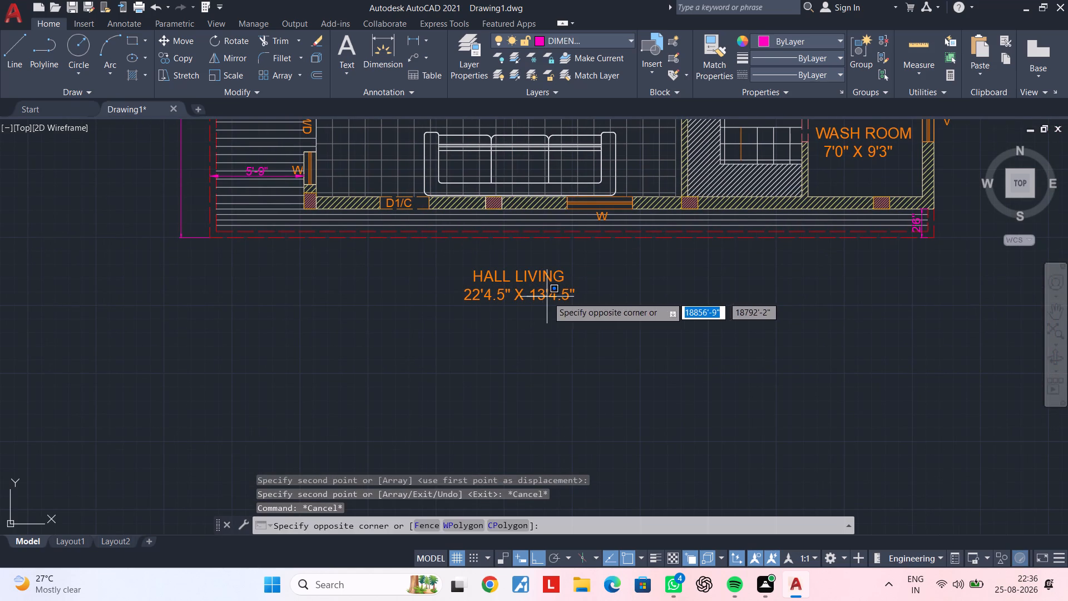
double_click(547, 297)
triple_click(568, 298)
left_click(577, 295)
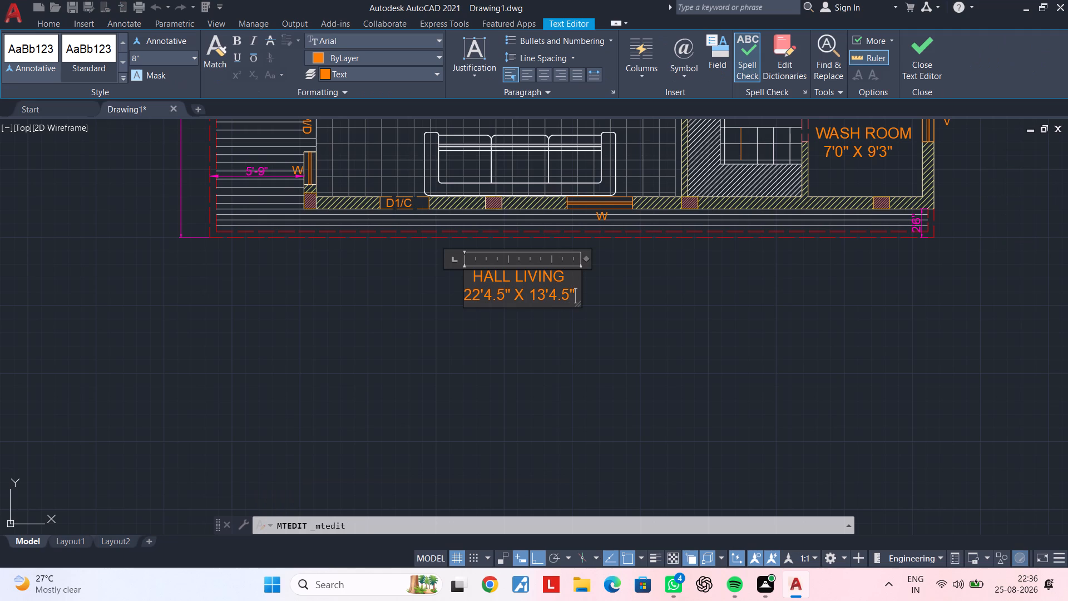
key("BackSpace")
key("BackSpace")
key("BackSpace")
key("BackSpace")
key("BackSpace")
key("BackSpace")
key("BackSpace")
key("BackSpace")
key("BackSpace")
key("BackSpace")
key("BackSpace")
key("BackSpace")
key("BackSpace")
key("BackSpace")
key("BackSpace")
key("BackSpace")
key("BackSpace")
key("BackSpace")
key("BackSpace")
key("BackSpace")
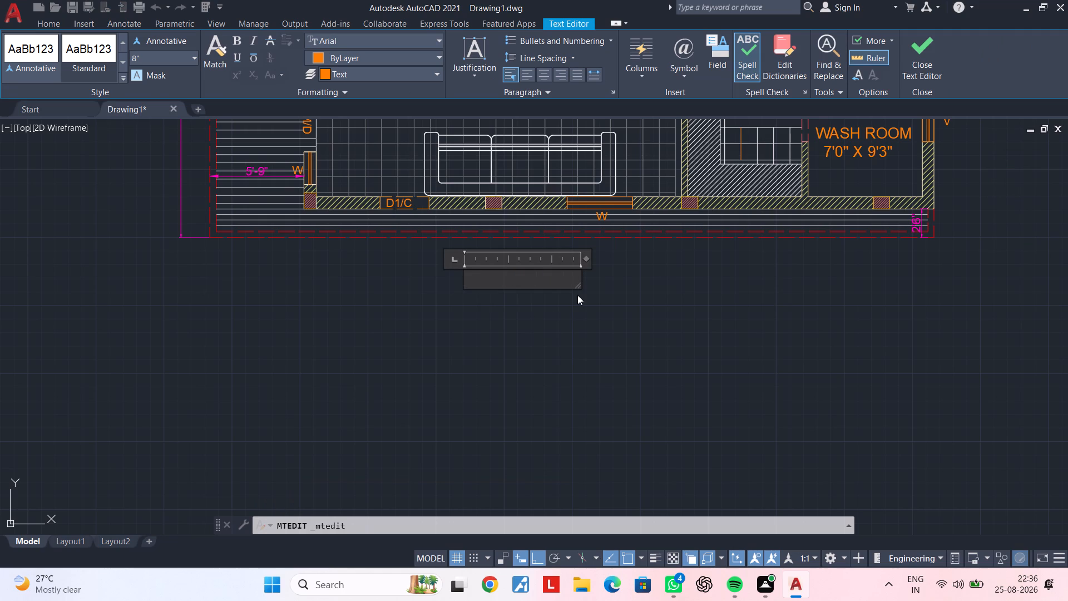
type("D")
key("space")
type("U P")
key("space")
type("L E X")
key("space")
type("SECOND")
key("space")
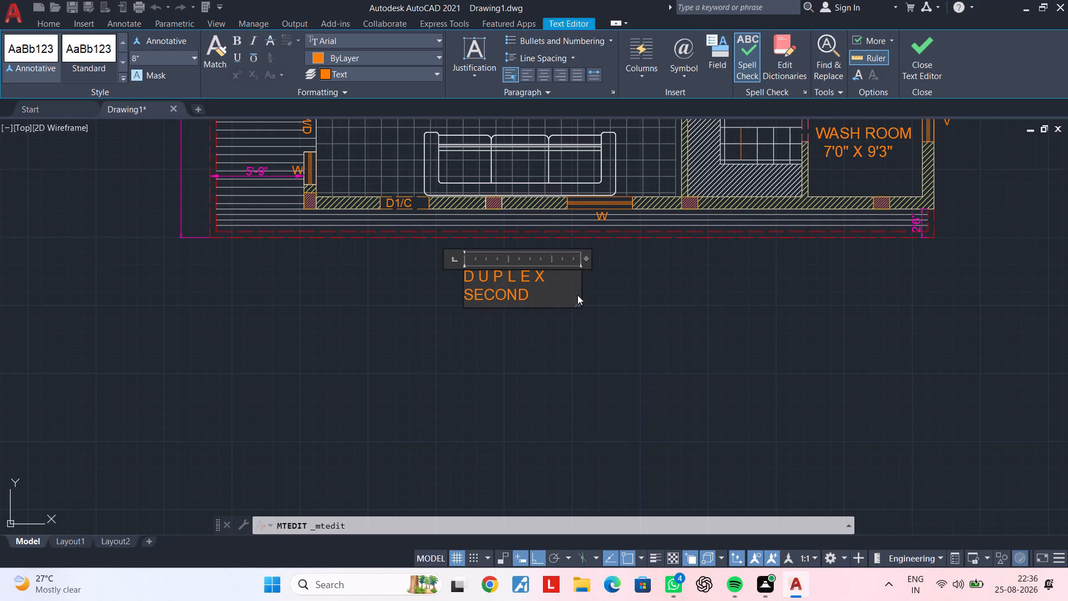
type("F L O O R")
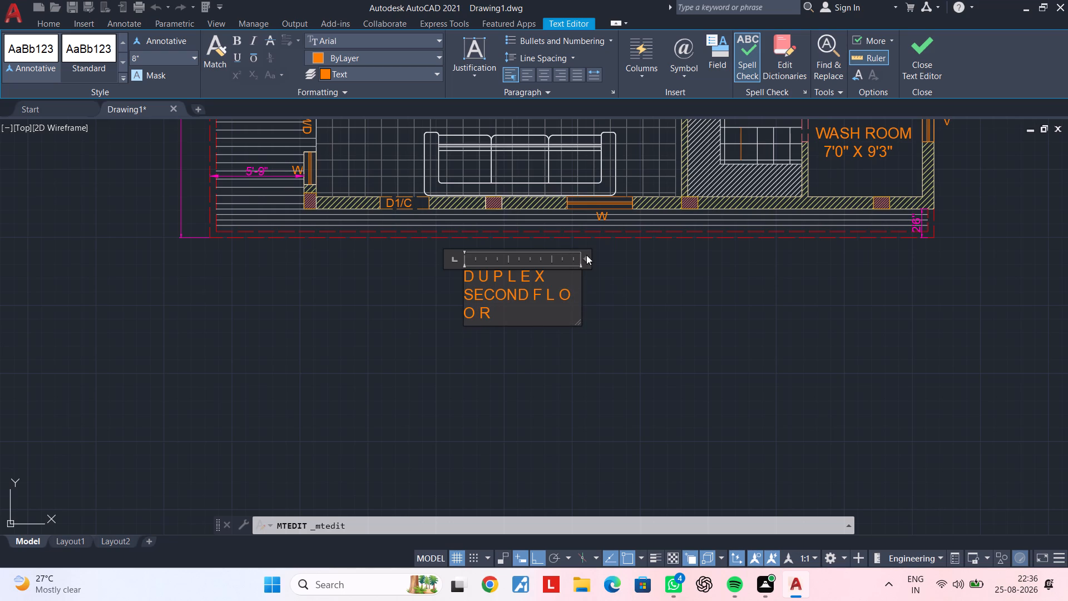
Widen the title's text frame to about 21'-5" so the wording fits on one line.
left_click_drag(585, 258, 640, 258)
left_click(700, 259)
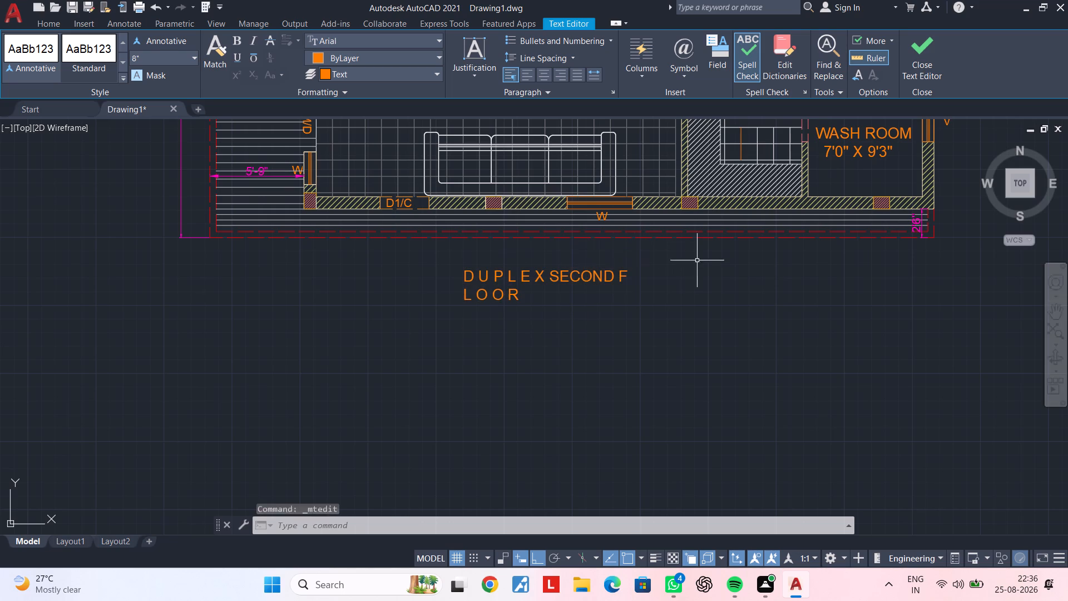
double_click(620, 273)
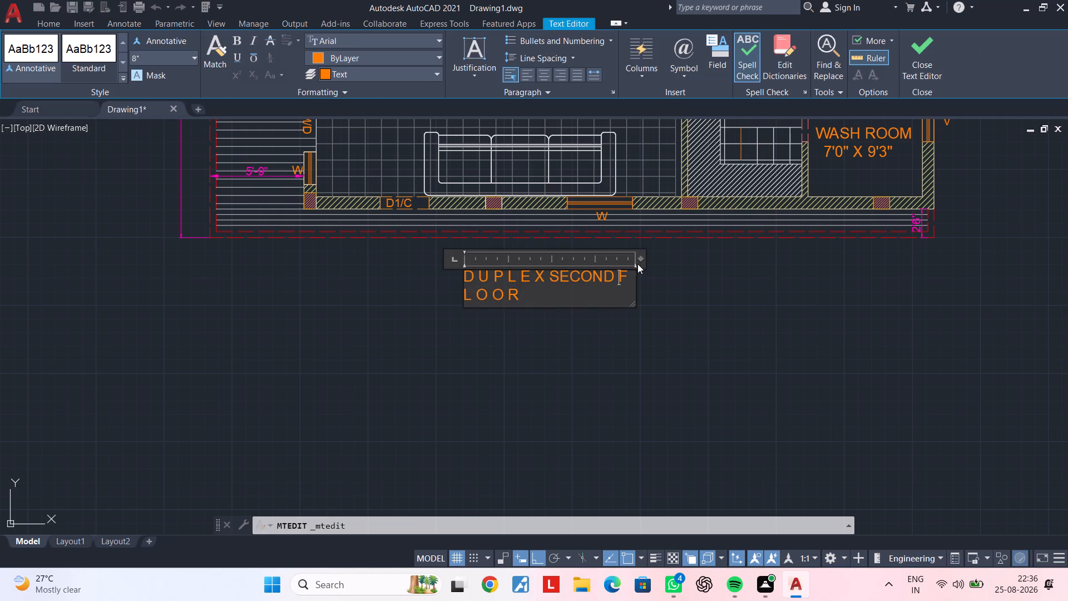
left_click_drag(639, 260, 715, 259)
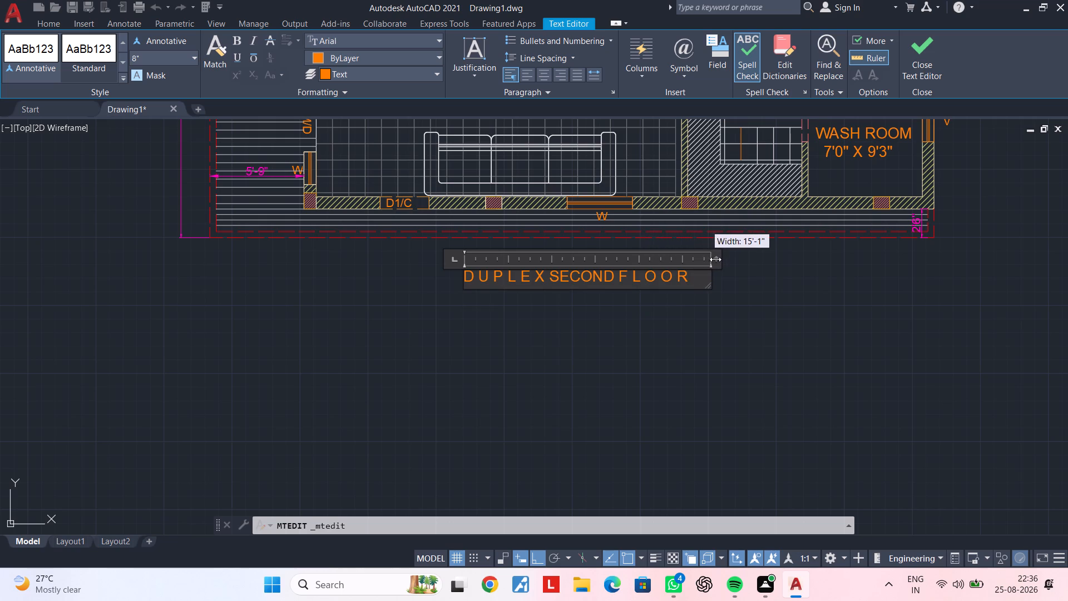
left_click_drag(715, 259, 718, 259)
left_click(720, 259)
left_click(731, 259)
left_click(736, 259)
left_click(741, 259)
left_click(745, 259)
key("Escape")
double_click(683, 277)
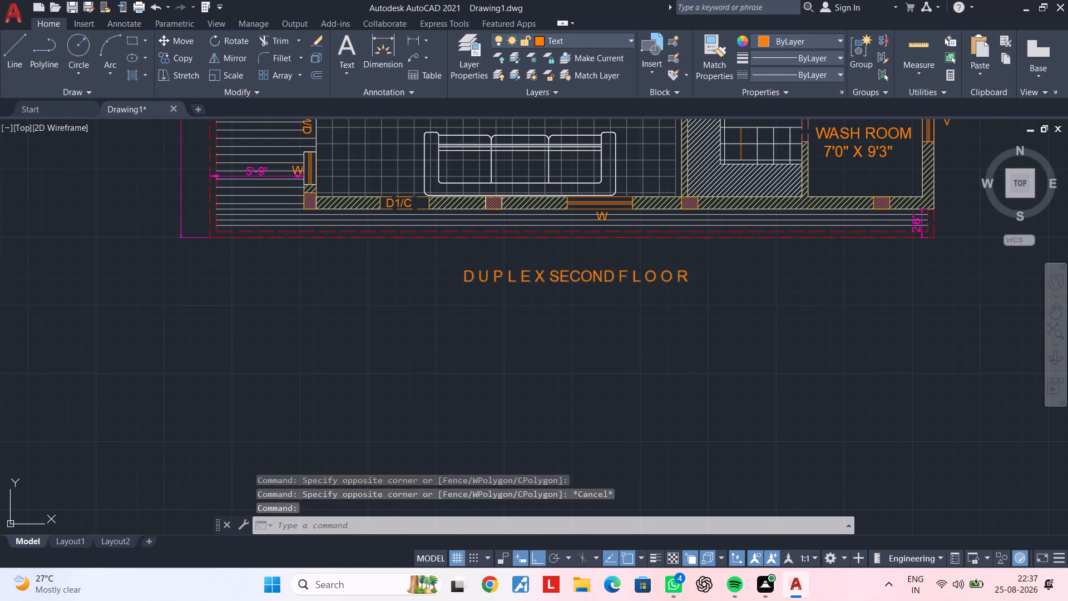
left_click_drag(721, 258, 790, 256)
double_click(812, 253)
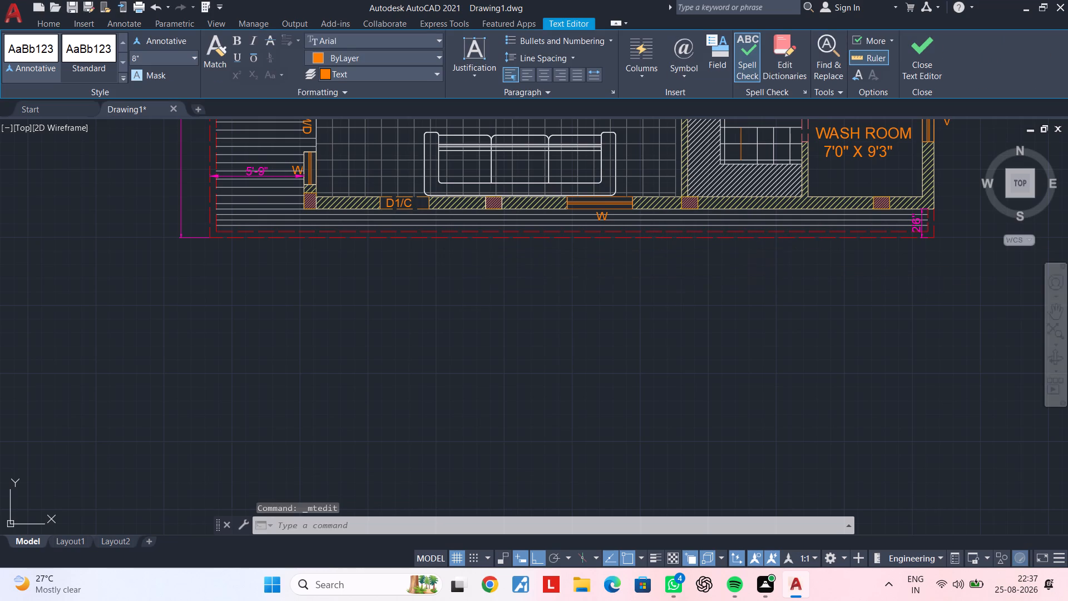
key("Escape")
double_click(686, 277)
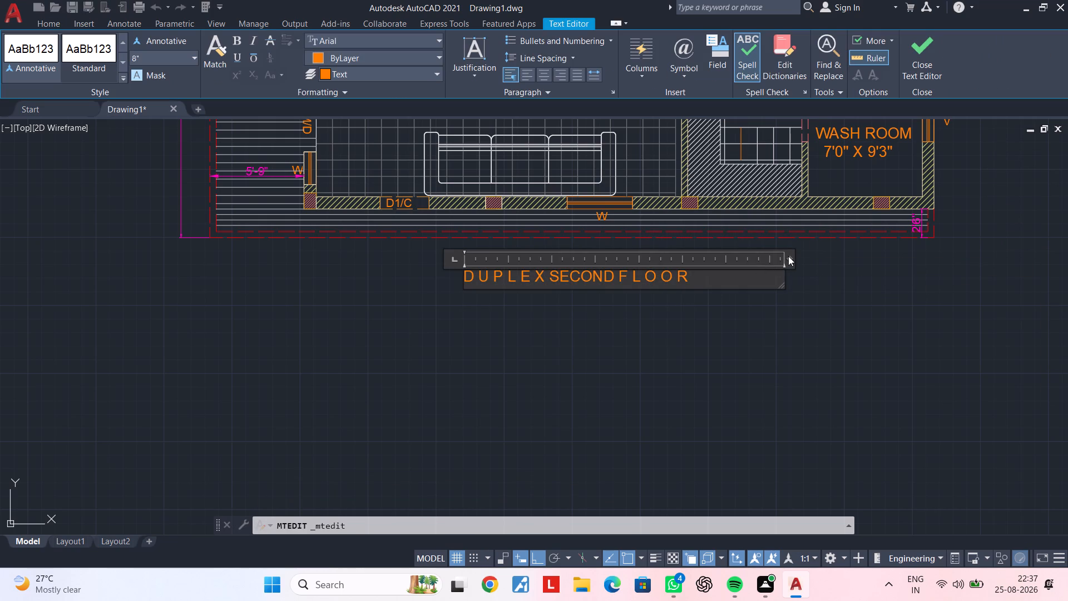
left_click(788, 256)
left_click_drag(787, 258, 818, 258)
double_click(839, 258)
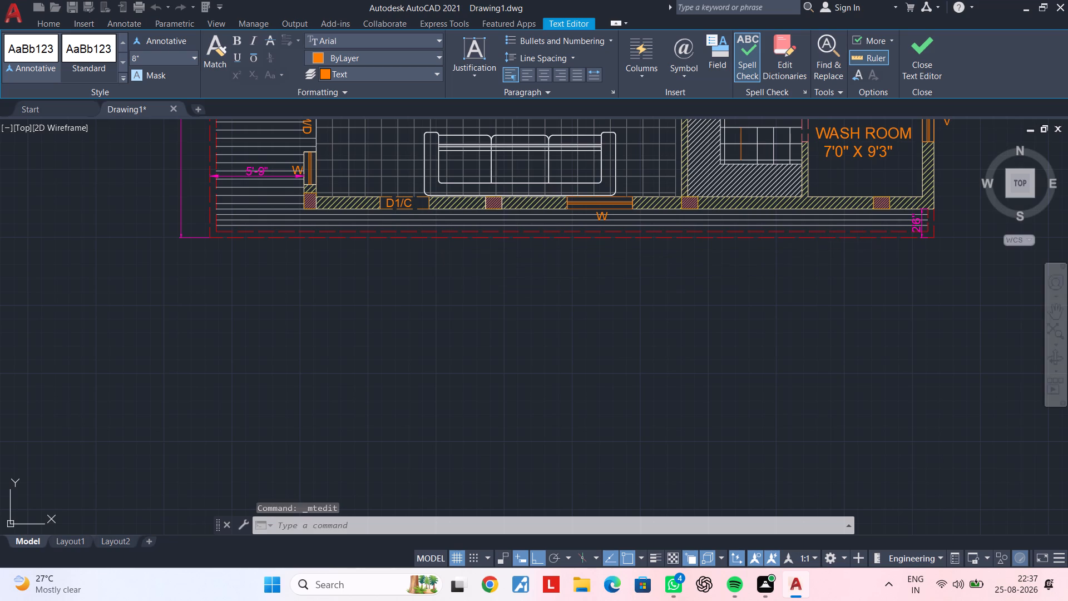
key("Escape")
key("Escape")
left_click(675, 279)
key("Escape")
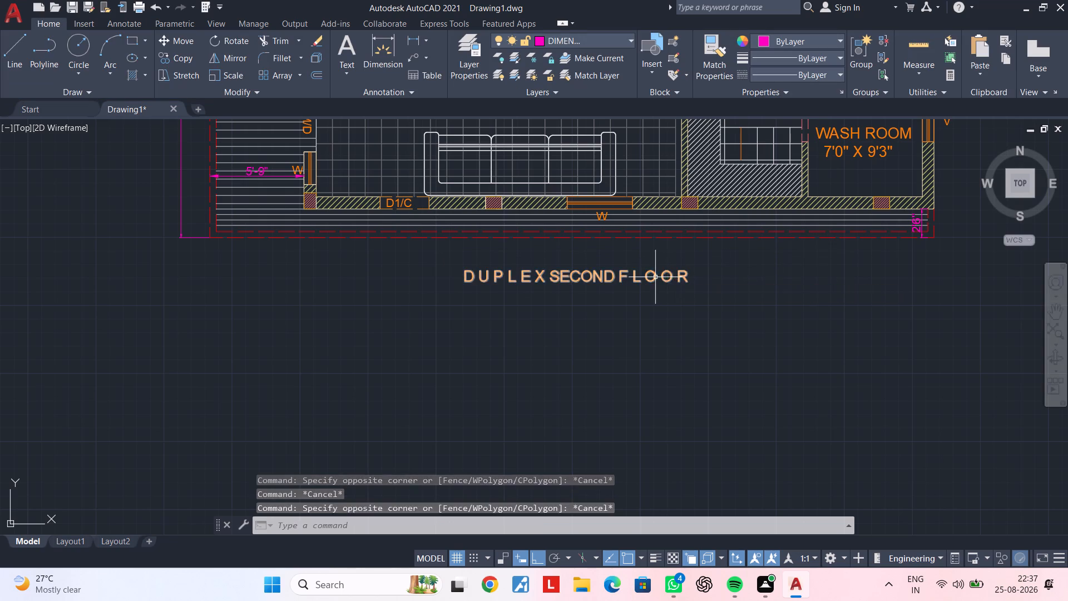
Set the text height of the title below the HALL LIVING plan to 1'-6" in its properties.
left_click(655, 277)
right_click(655, 277)
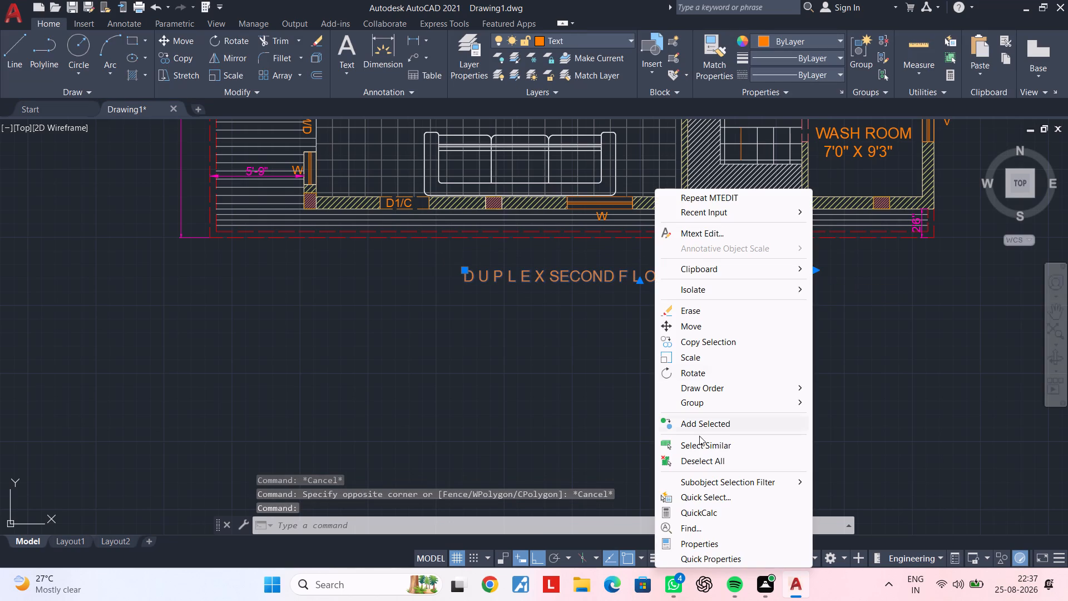
left_click(708, 543)
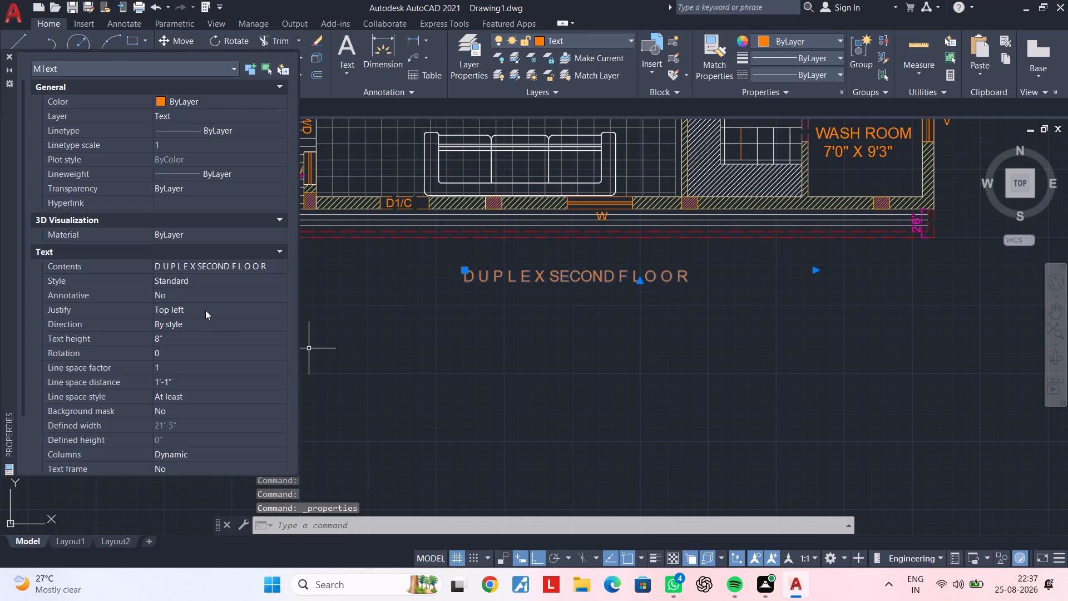
left_click(183, 336)
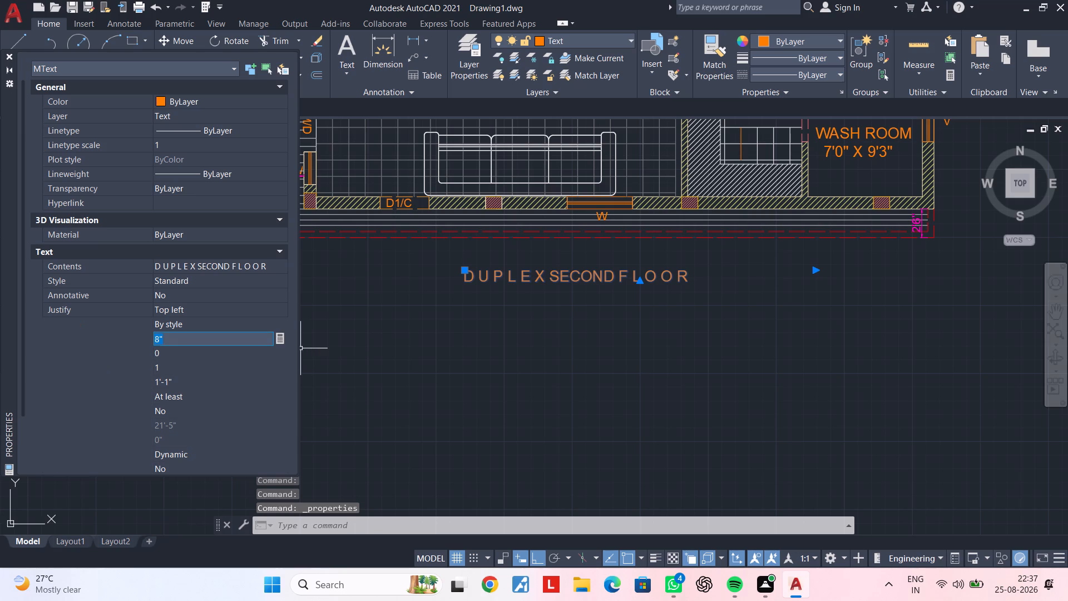
key("BackSpace")
type("1'6\"")
key("Return")
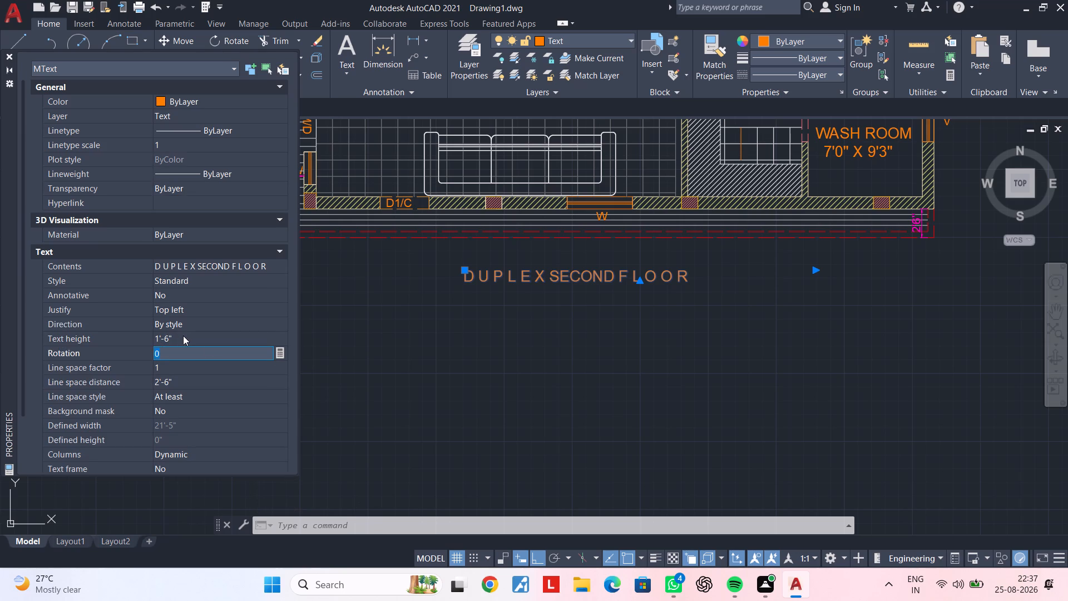
key("Escape")
key("Escape")
left_click(9, 60)
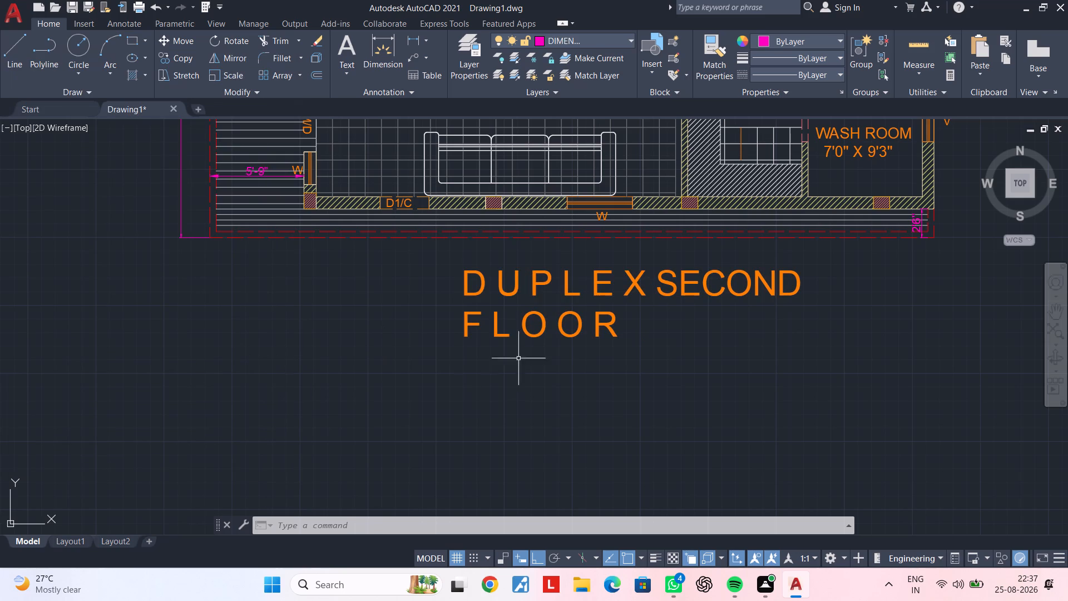
Add an extra space before SECOND in the title and widen its frame to about 33' for a single line.
left_click(552, 329)
double_click(552, 329)
double_click(604, 325)
left_click(656, 281)
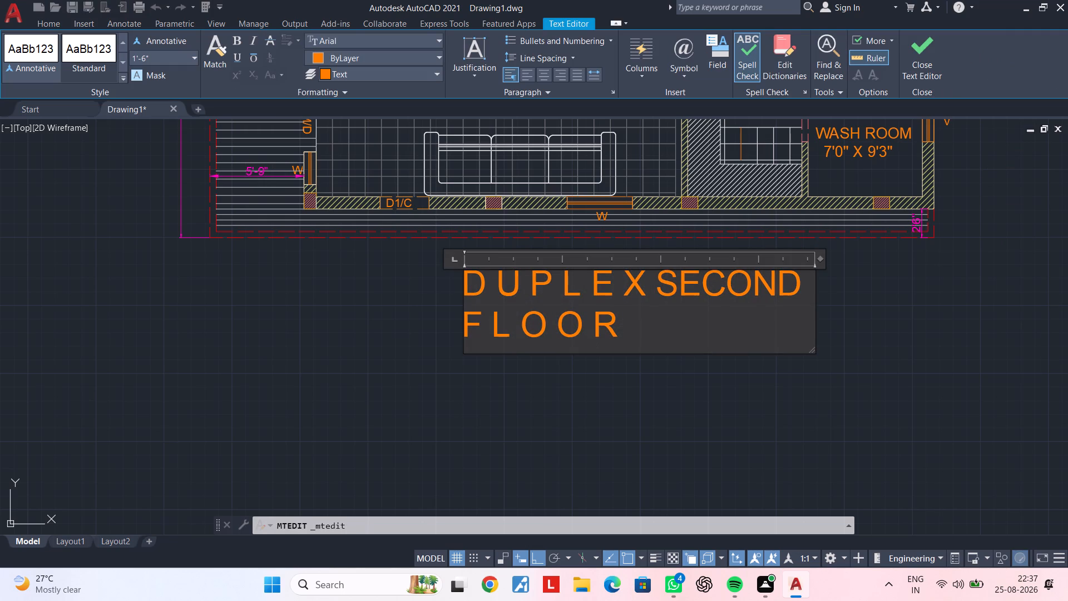
key("space")
left_click_drag(819, 258, 879, 259)
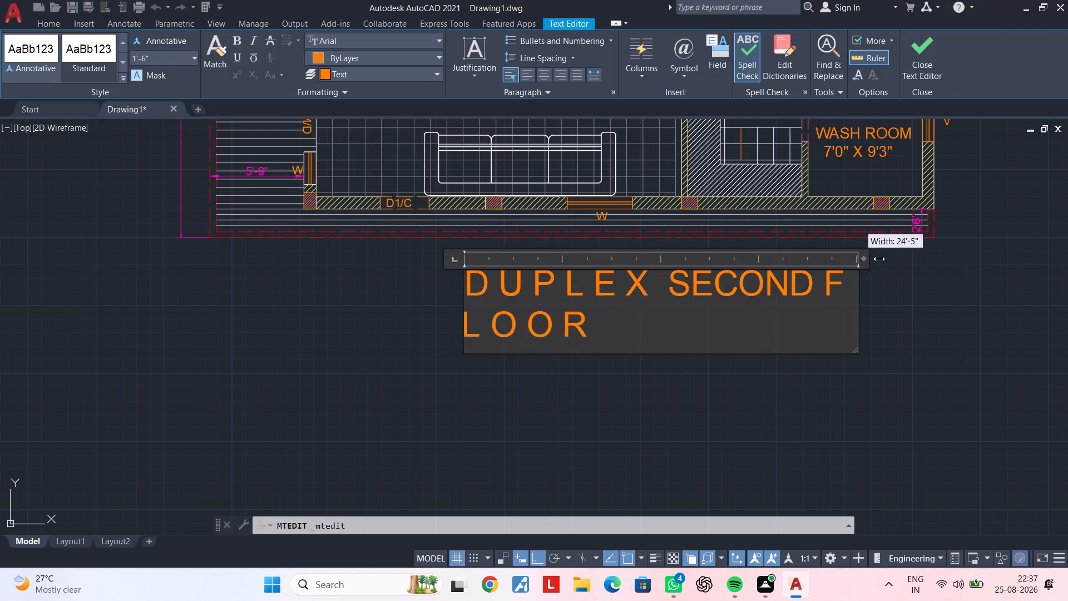
left_click_drag(879, 259, 1025, 256)
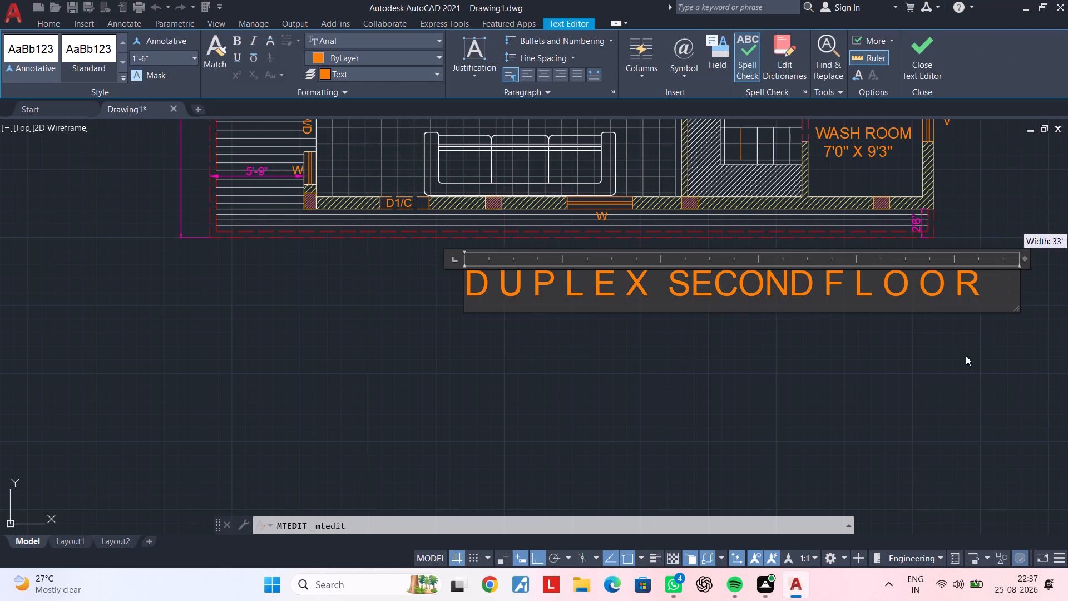
left_click(966, 356)
key("Escape")
Move the title sideways toward the staircase side so it sits centred beneath the HALL LIVING plan.
left_click(922, 292)
key("m")
key("space")
left_click(922, 292)
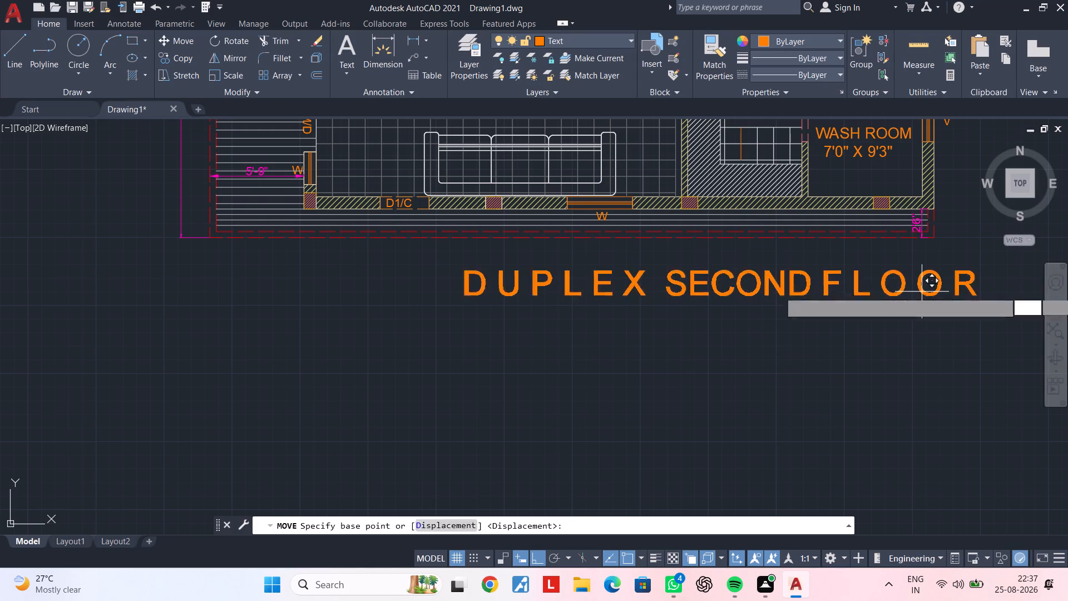
left_click(788, 288)
key("Escape")
Copy the DUPLEX SECOND FLOOR title horizontally to beneath the FAMILY LOUNGE plan.
scroll(815, 303, "down", 2)
middle_click_drag(815, 303, 483, 340)
key("Escape")
key("Escape")
middle_click_drag(549, 342, 483, 364)
key("Escape")
left_click(384, 356)
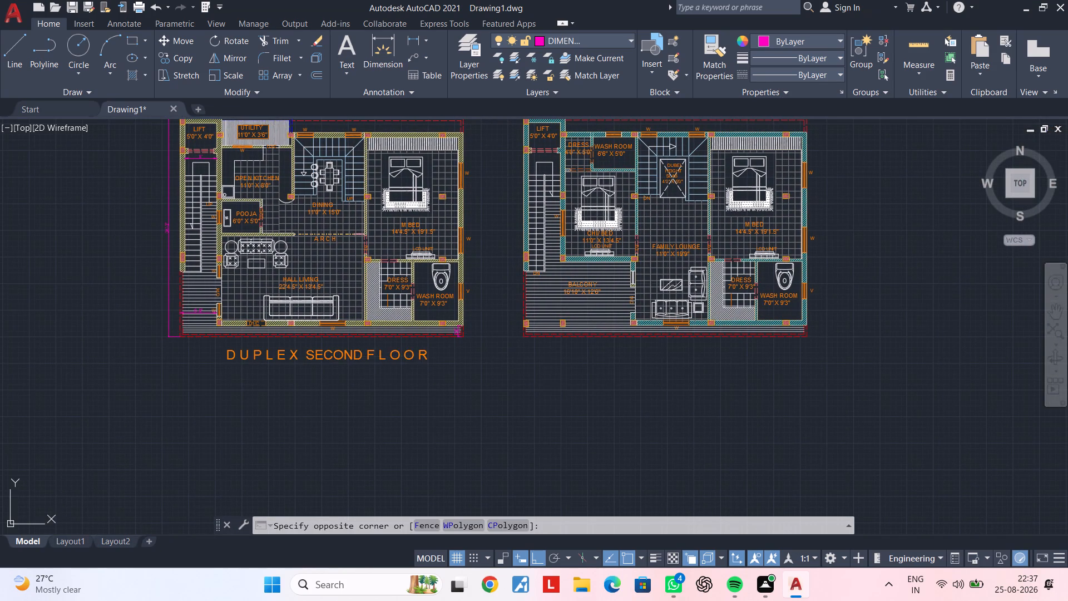
left_click(374, 353)
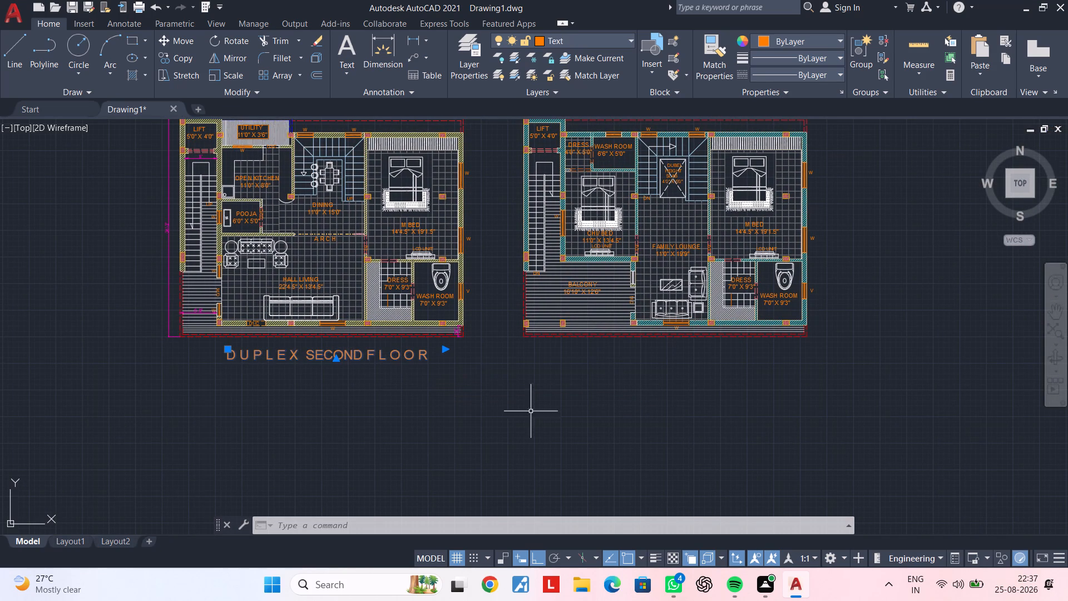
type("CO")
key("space")
left_click_drag(421, 386, 428, 386)
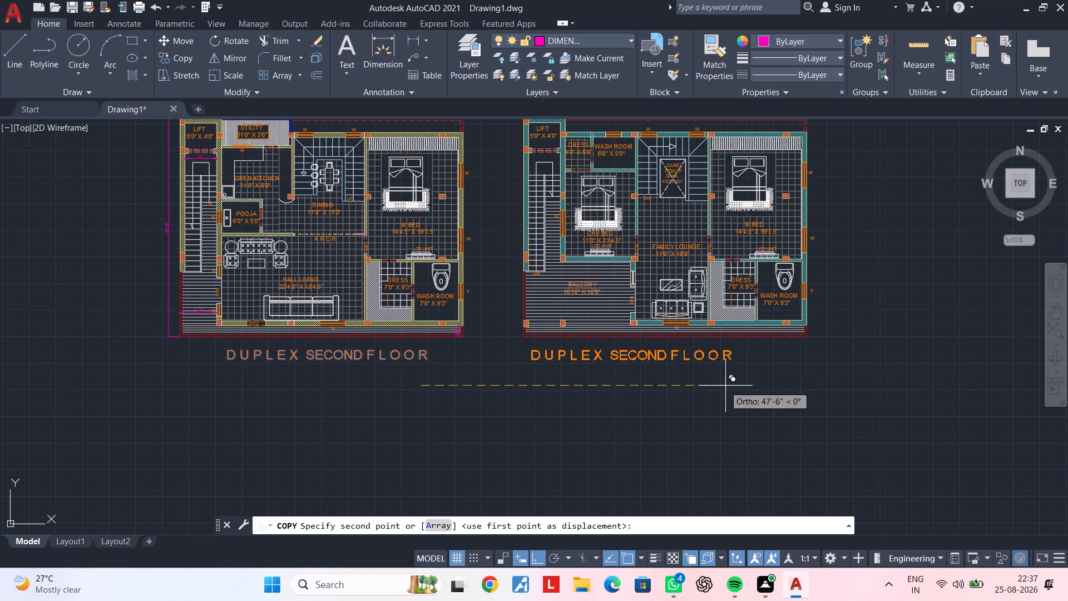
middle_click_drag(739, 382, 684, 392)
left_click(707, 385)
key("Escape")
key("Escape")
Replace SECOND with THIRD in the title beneath the FAMILY LOUNGE plan.
scroll(646, 373, "up", 2)
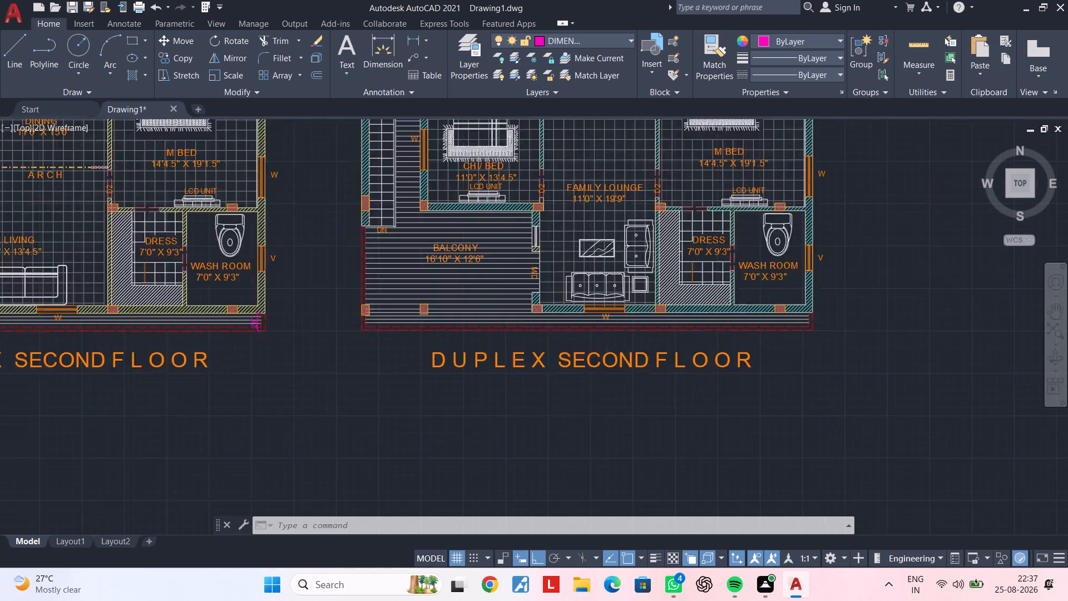
double_click(645, 357)
key("BackSpace")
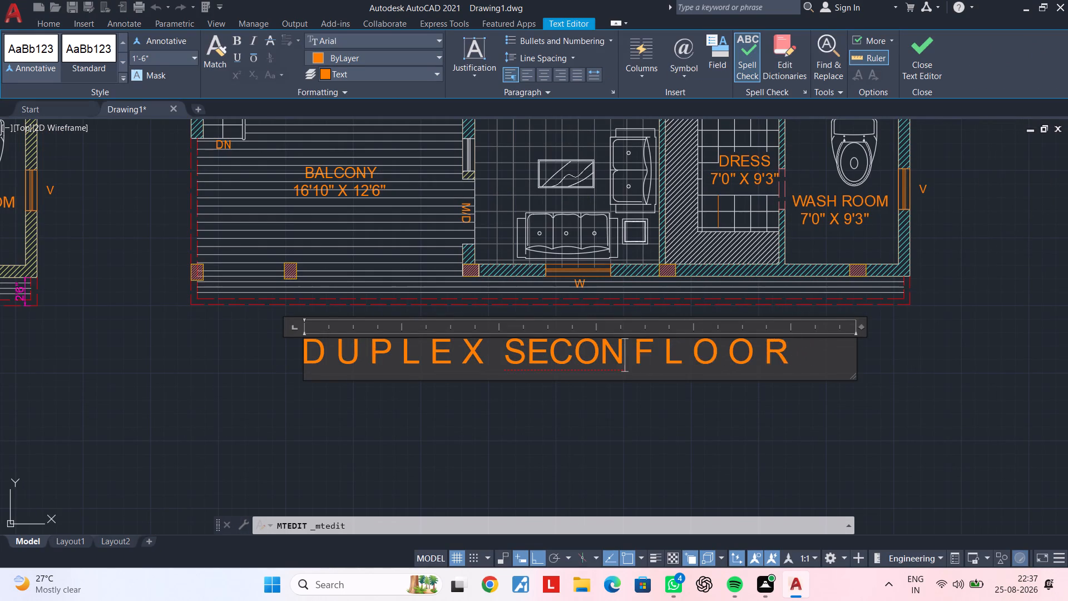
key("BackSpace")
key("BackSpace")
key("BackSpace")
key("BackSpace")
key("BackSpace")
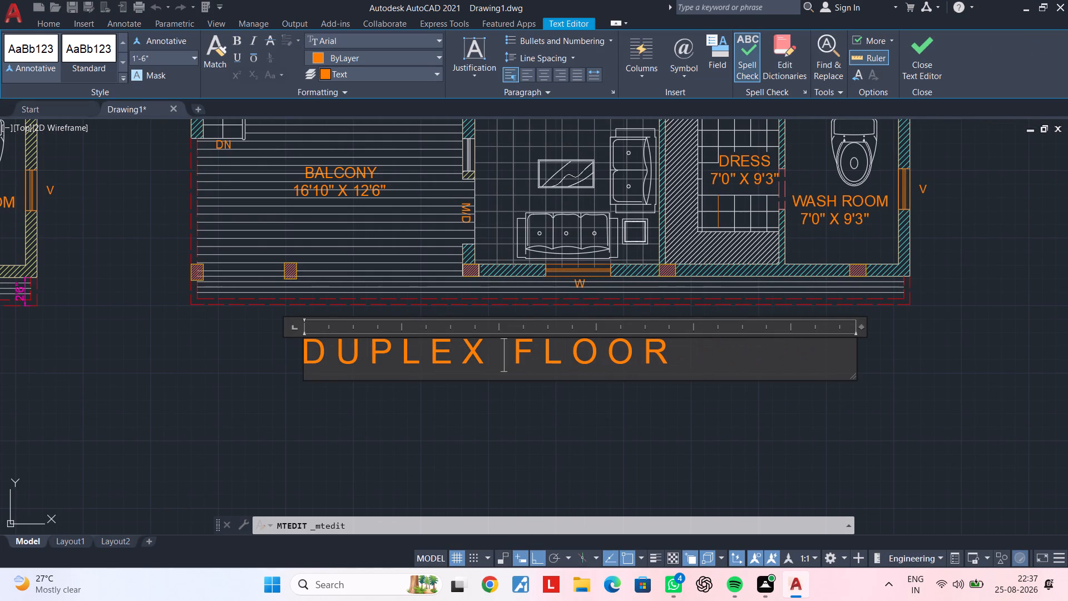
type("TH")
key("i")
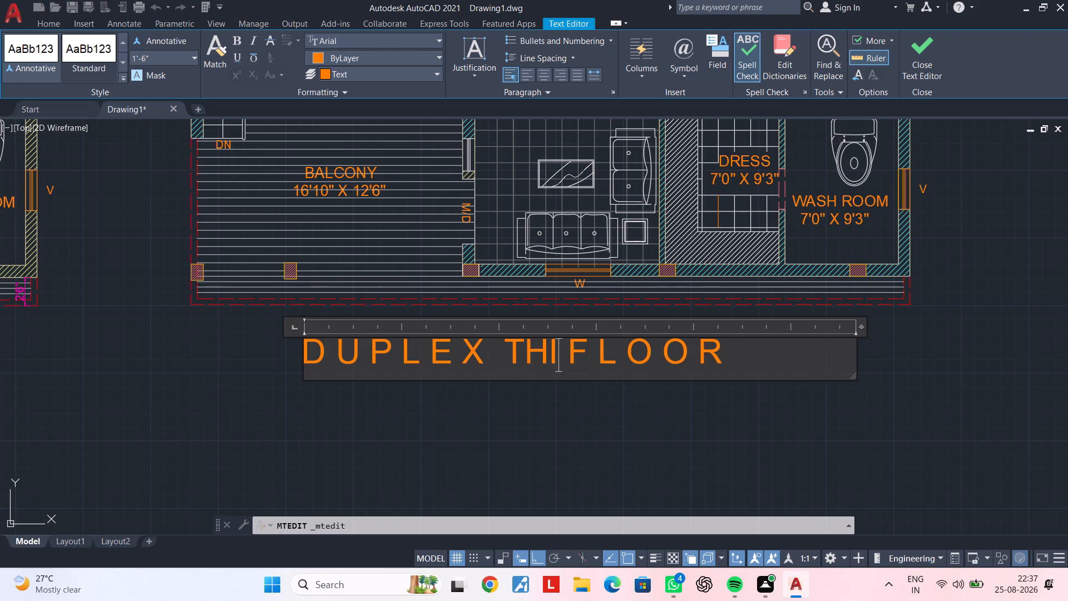
type("RD")
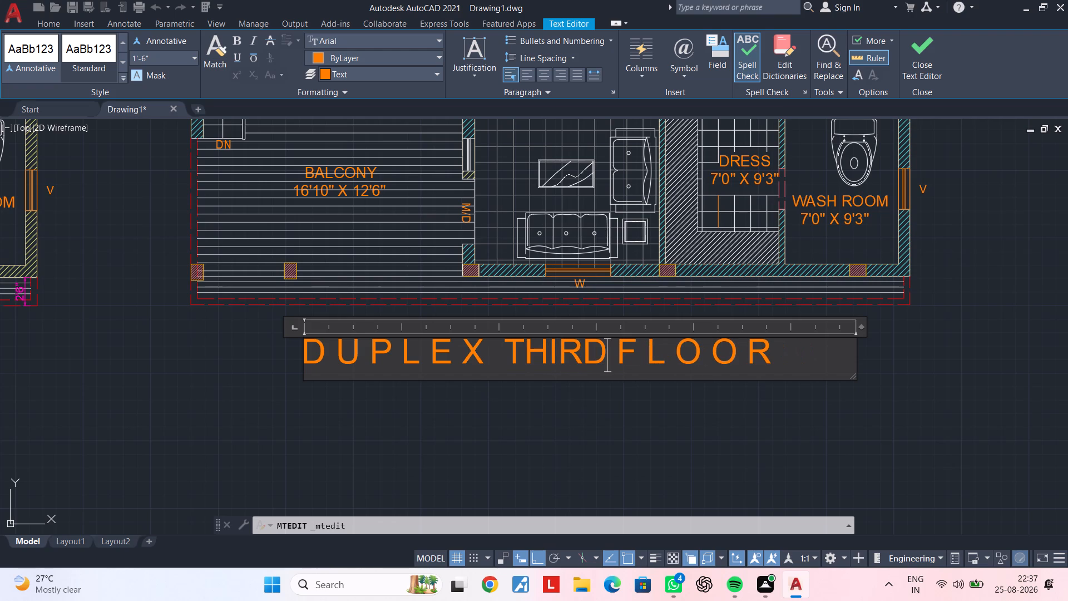
Space out the letters of THIRD in the title and separate it from FLOOR so it reads D U P L E X T H I R D F L O O R.
key("Left")
key("Left")
key("Left")
key("Left")
key("space")
key("Right")
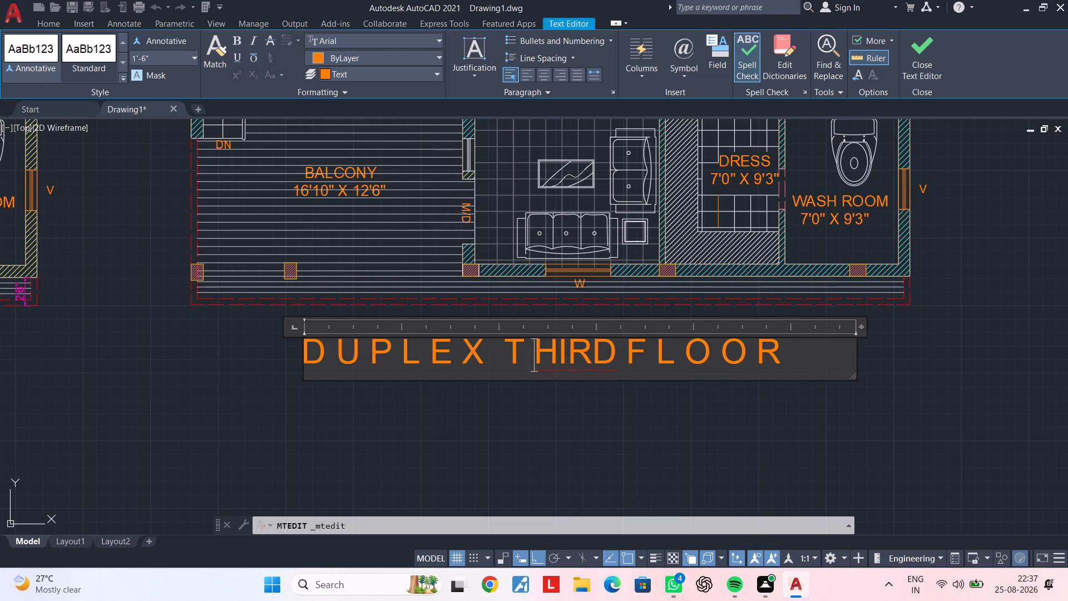
key("space")
key("Right")
key("space")
key("Right")
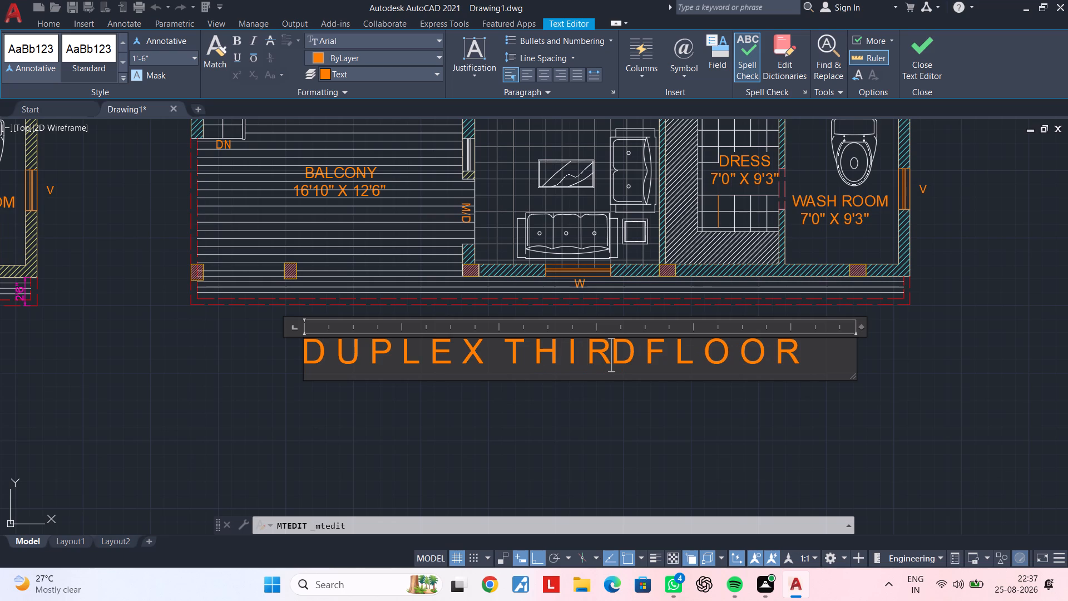
key("space")
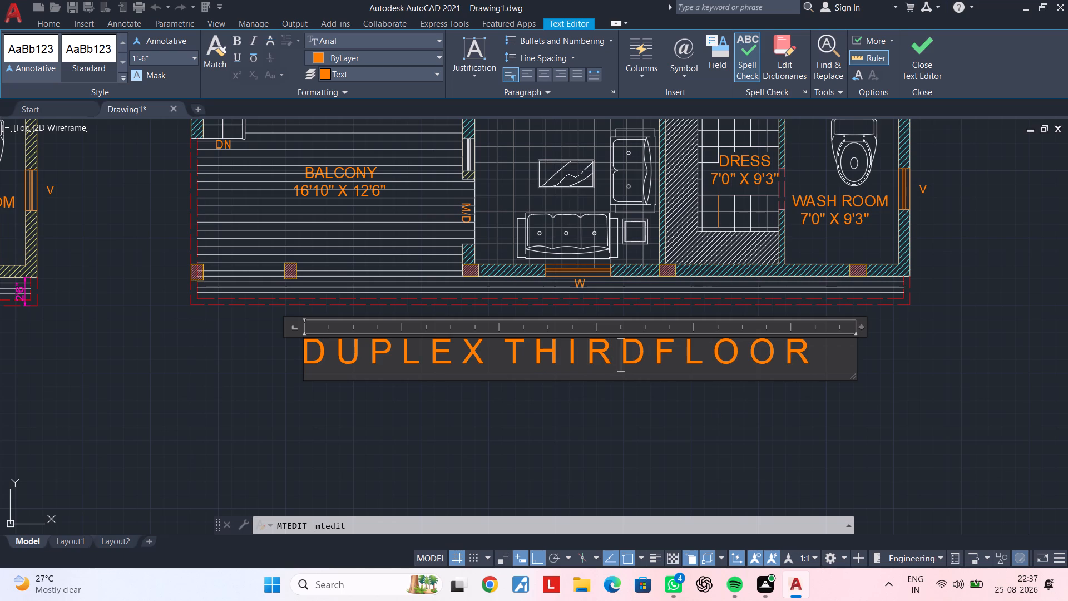
left_click(654, 353)
key("space")
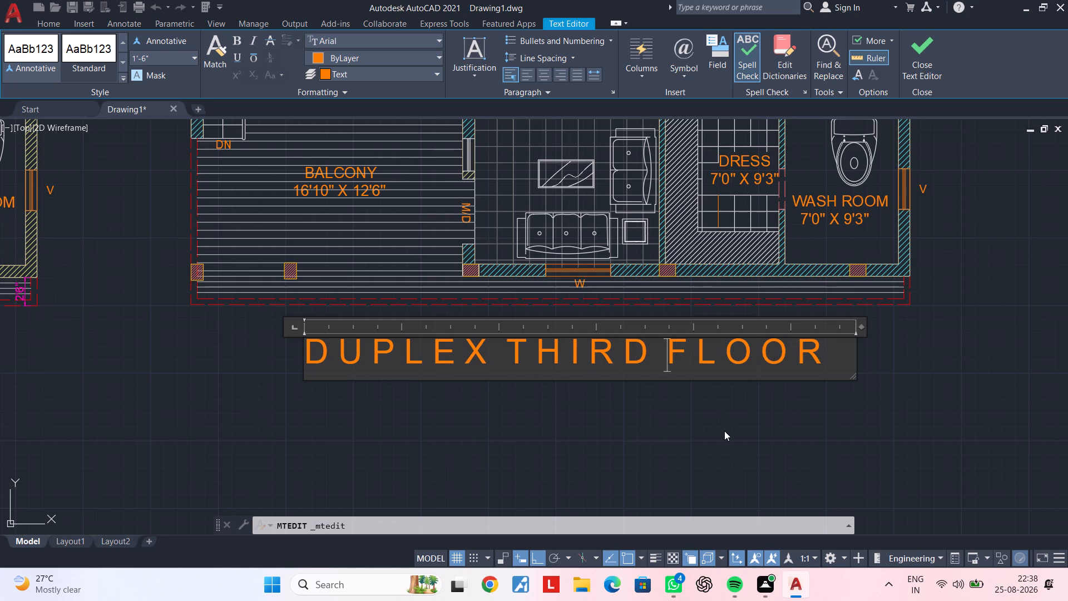
left_click(724, 431)
key("Escape")
scroll(724, 427, "down", 3)
middle_click_drag(723, 427, 767, 394)
key("Escape")
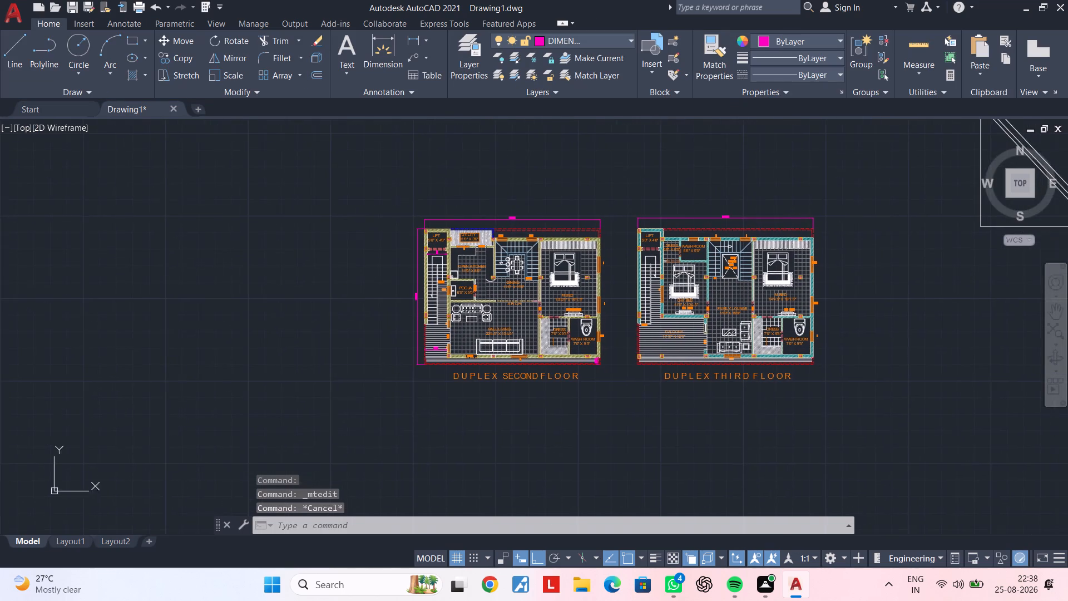
Change the colour of both floor titles, DUPLEX SECOND FLOOR and DUPLEX THIRD FLOOR, to light blue.
middle_click_drag(686, 409, 710, 387)
scroll(557, 363, "up", 1)
left_click(557, 353)
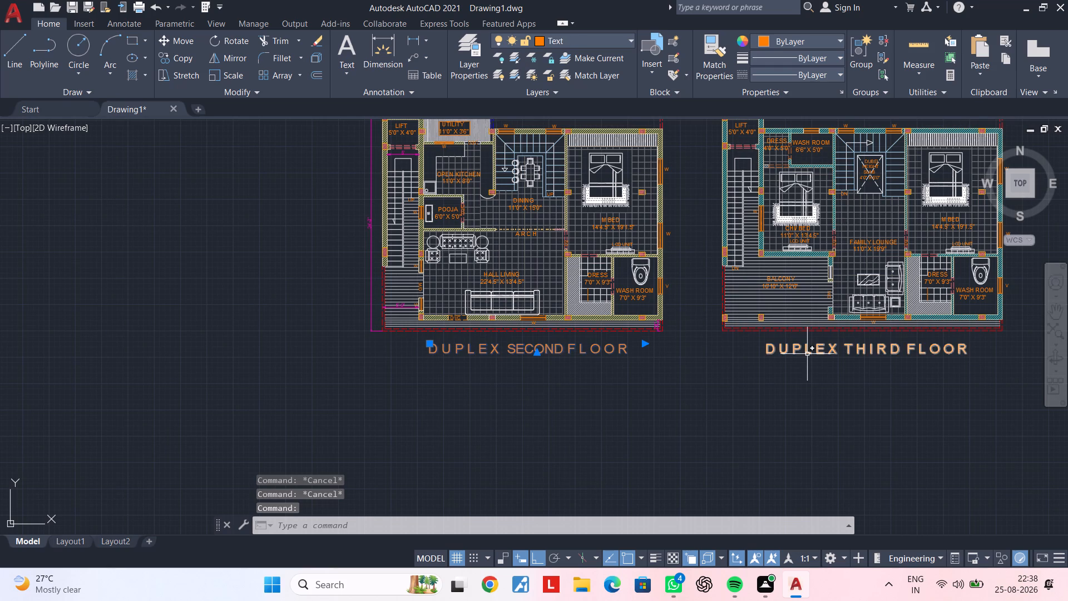
left_click(807, 354)
middle_click_drag(802, 383, 749, 422)
left_click(815, 40)
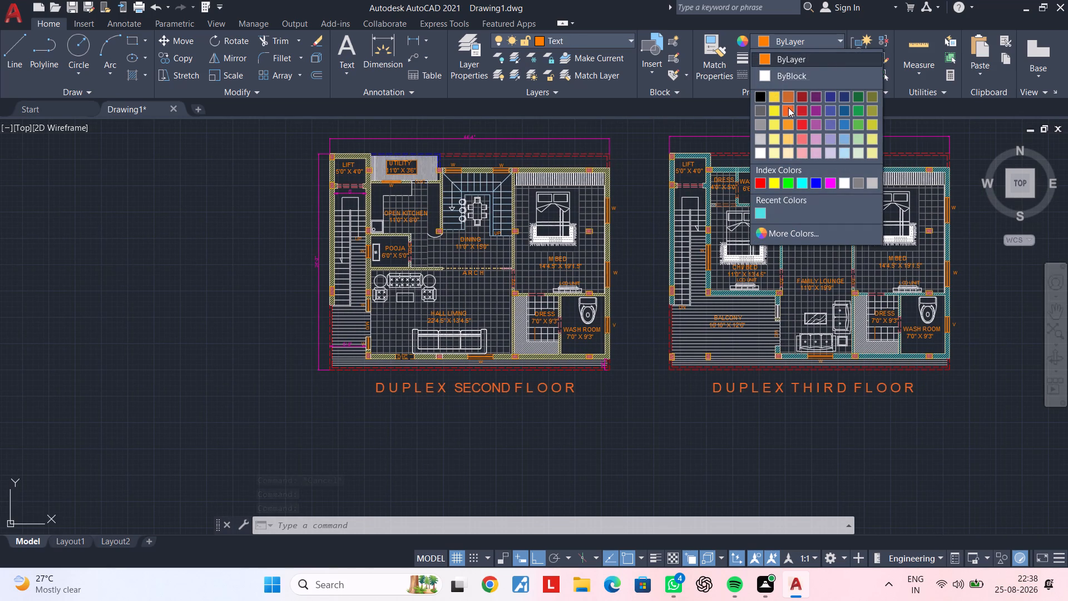
left_click(849, 154)
key("grave")
key("Escape")
key("Escape")
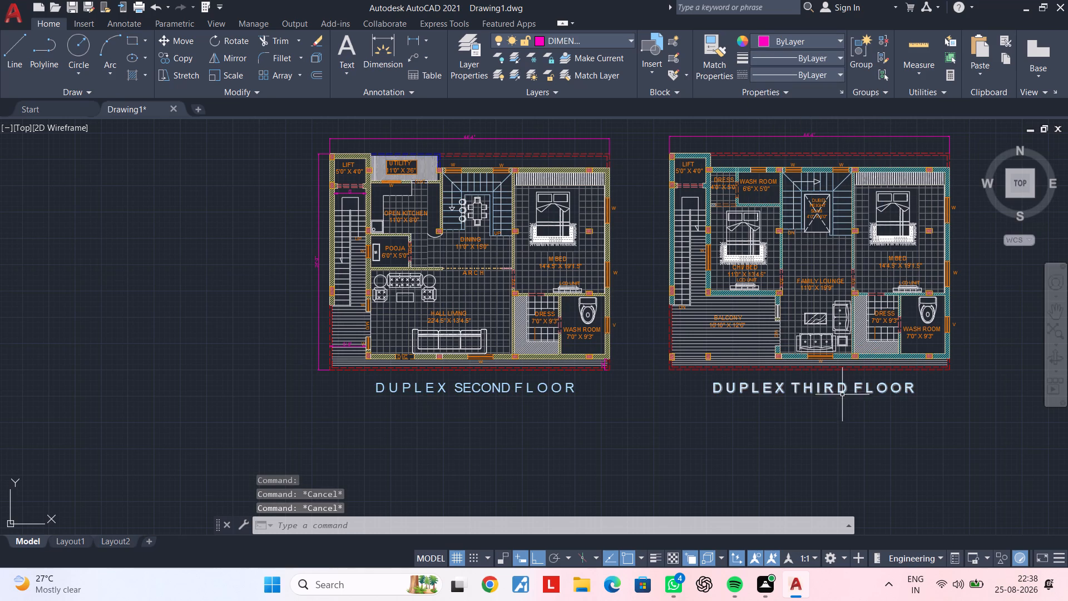
key("Escape")
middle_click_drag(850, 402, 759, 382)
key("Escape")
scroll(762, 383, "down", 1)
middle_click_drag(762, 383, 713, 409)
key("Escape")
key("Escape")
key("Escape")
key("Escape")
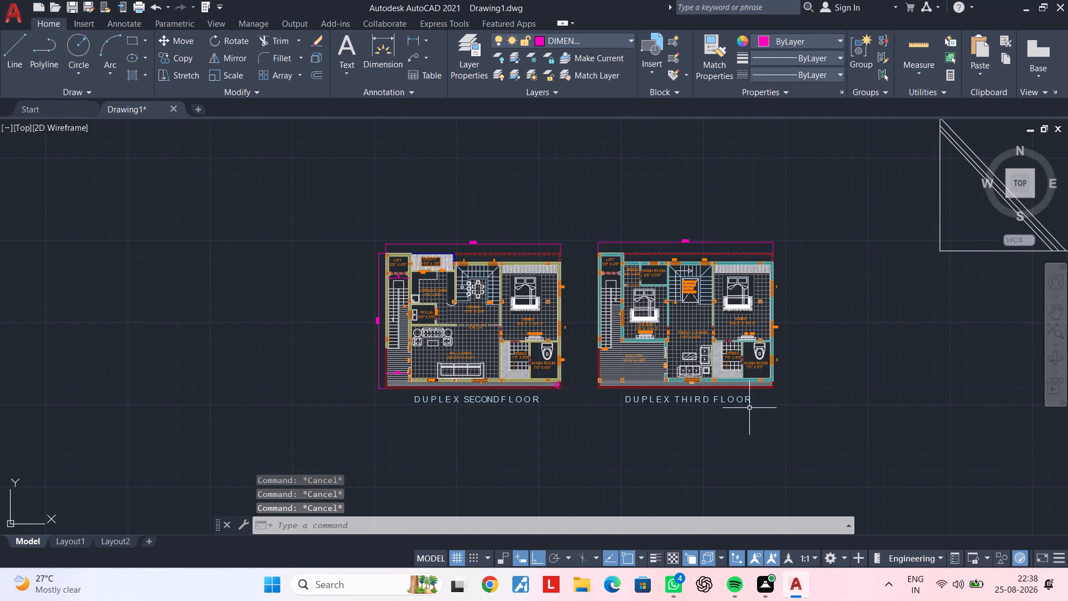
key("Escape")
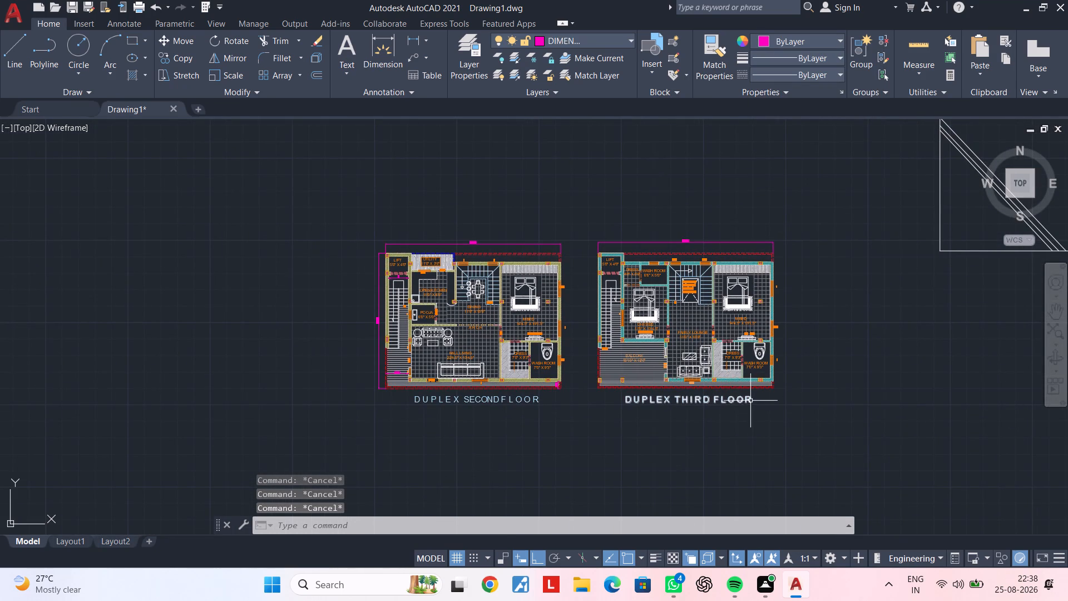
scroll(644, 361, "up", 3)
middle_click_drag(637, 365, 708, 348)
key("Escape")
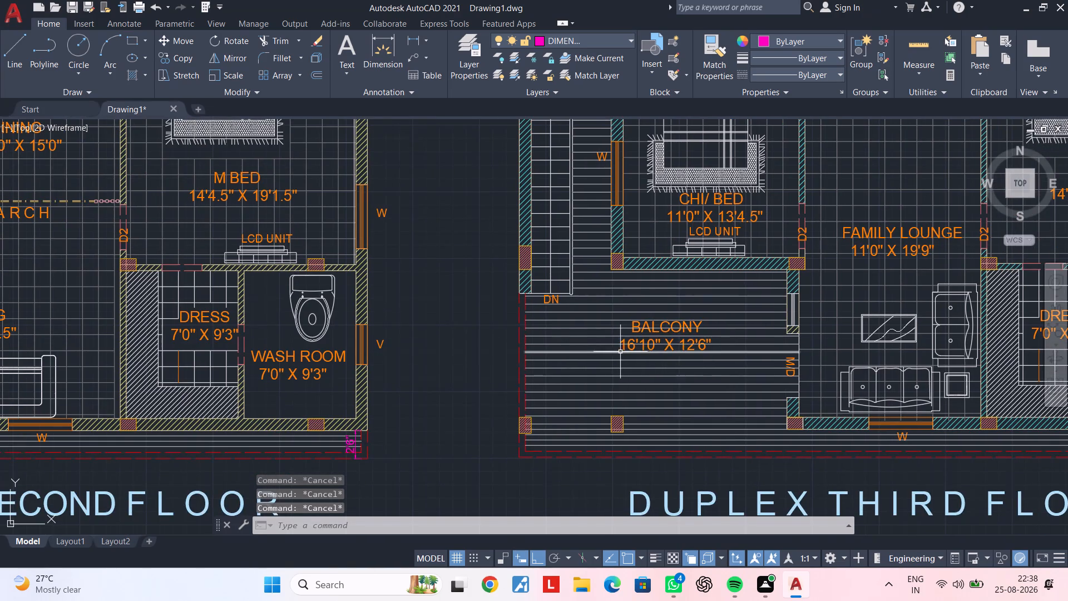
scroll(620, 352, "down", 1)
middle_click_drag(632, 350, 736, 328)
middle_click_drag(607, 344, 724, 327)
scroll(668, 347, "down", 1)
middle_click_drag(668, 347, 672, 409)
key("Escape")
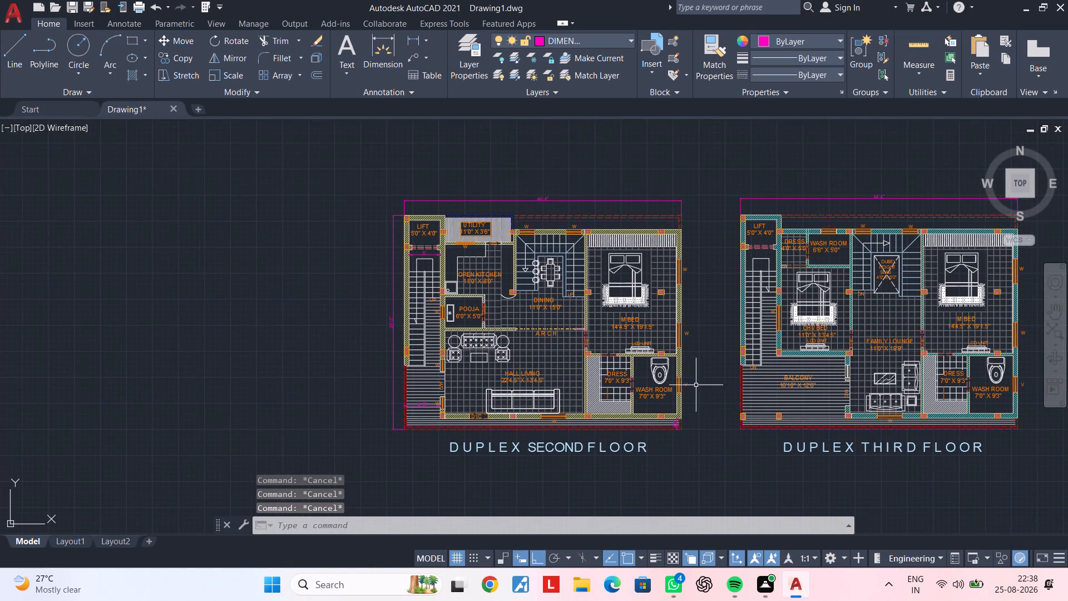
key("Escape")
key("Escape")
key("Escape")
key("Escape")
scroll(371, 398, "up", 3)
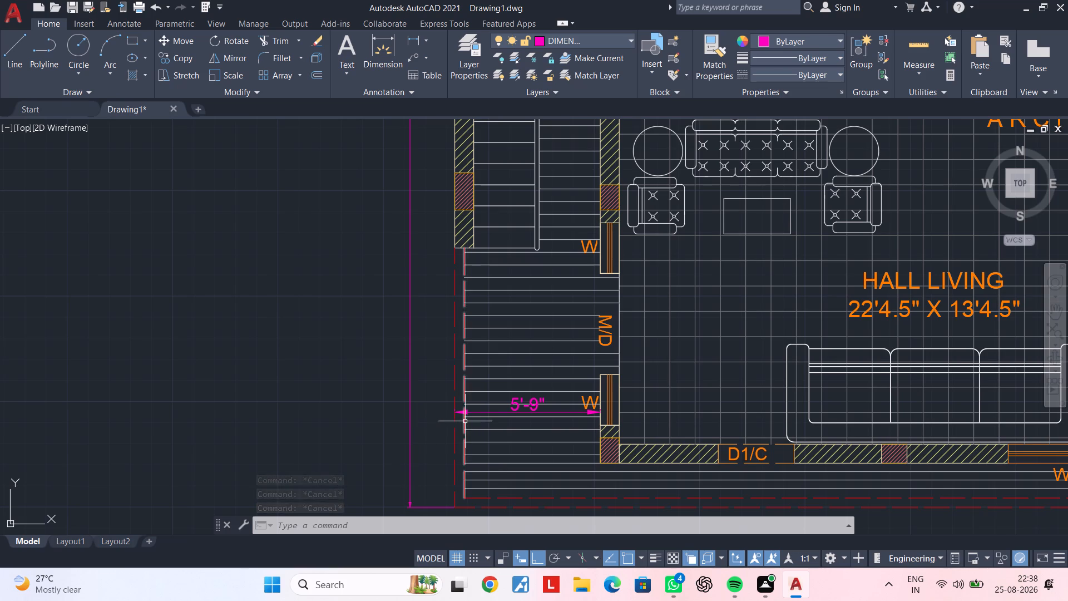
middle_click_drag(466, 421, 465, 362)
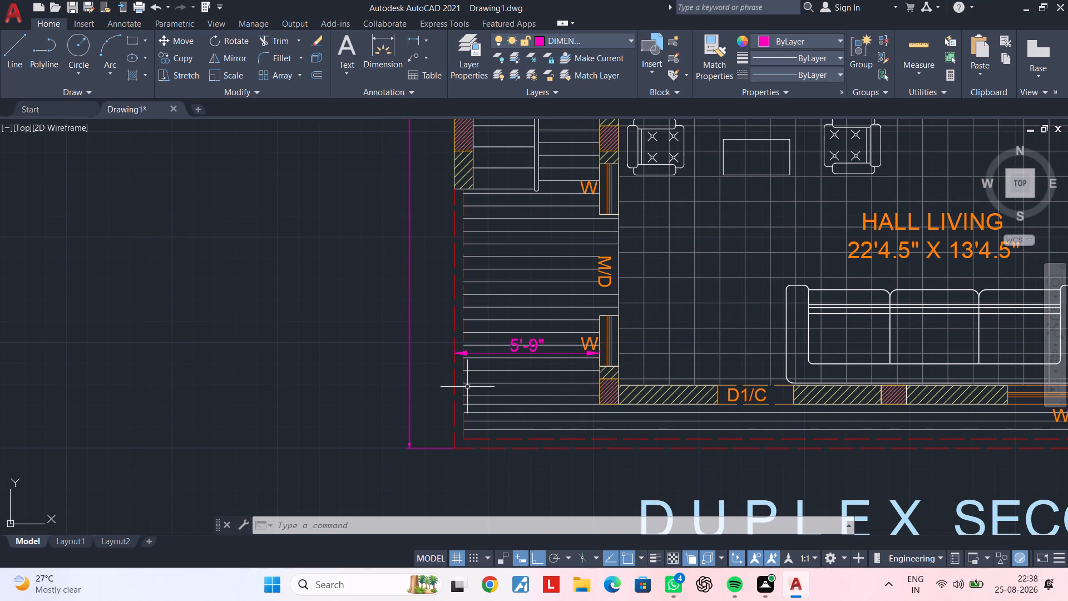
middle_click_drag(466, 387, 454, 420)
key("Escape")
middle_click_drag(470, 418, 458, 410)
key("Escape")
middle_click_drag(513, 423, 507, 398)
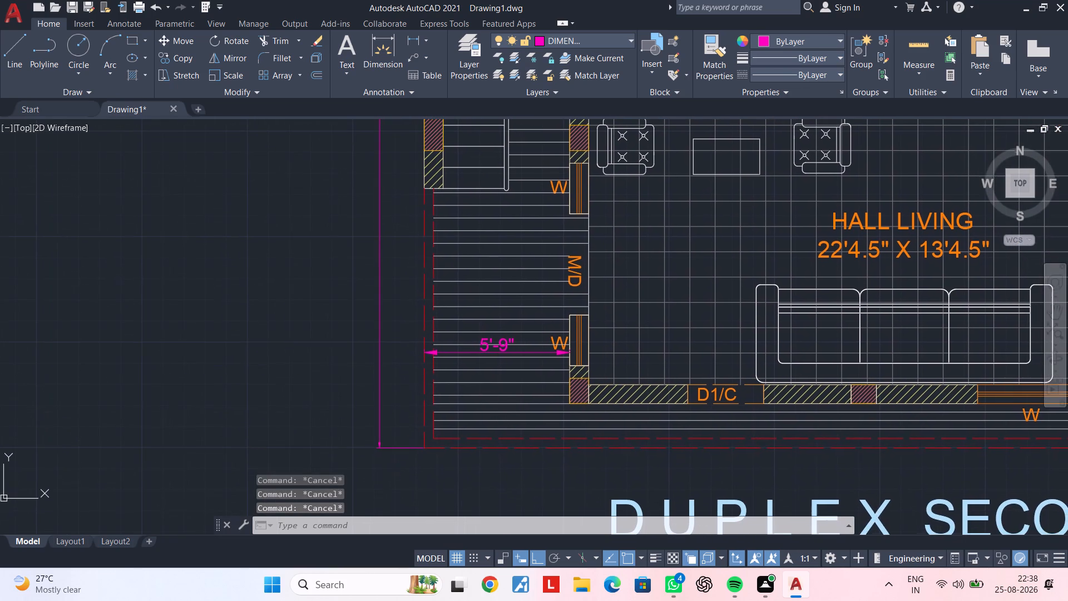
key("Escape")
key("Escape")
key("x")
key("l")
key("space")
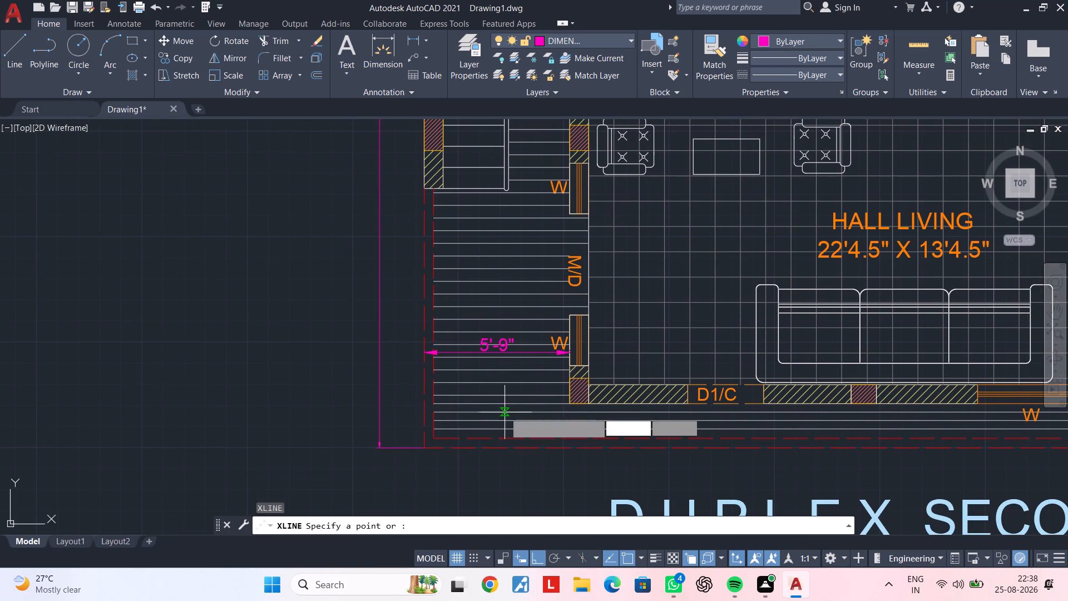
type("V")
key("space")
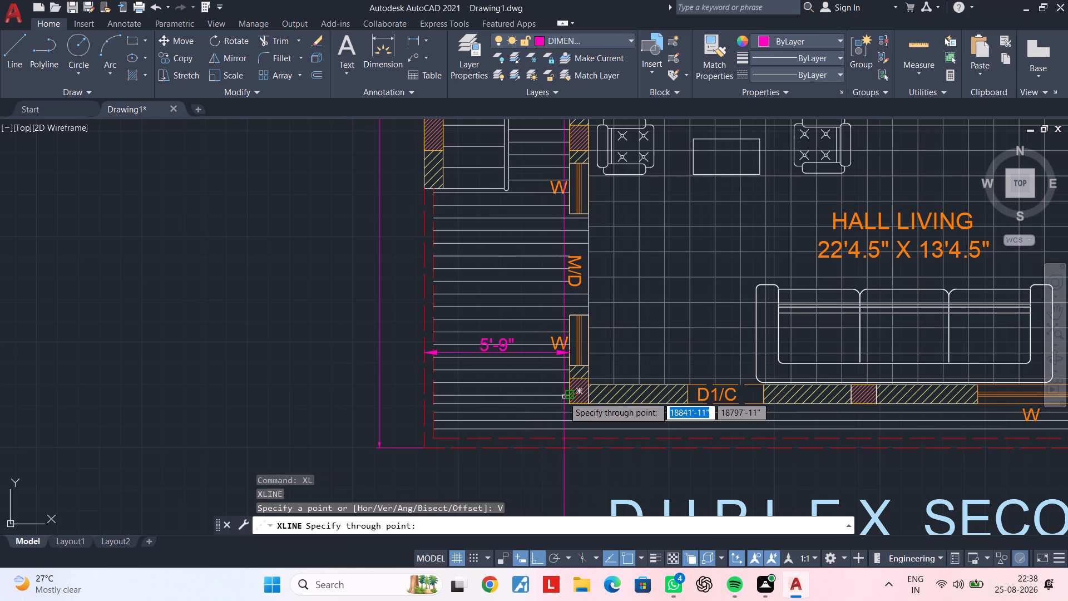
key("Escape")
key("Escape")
Draw two horizontal construction lines through the upper and lower edges of the HALL LIVING corner column beside the 5'-9" dimension.
key("x")
type("L H")
key("space")
scroll(563, 379, "up", 2)
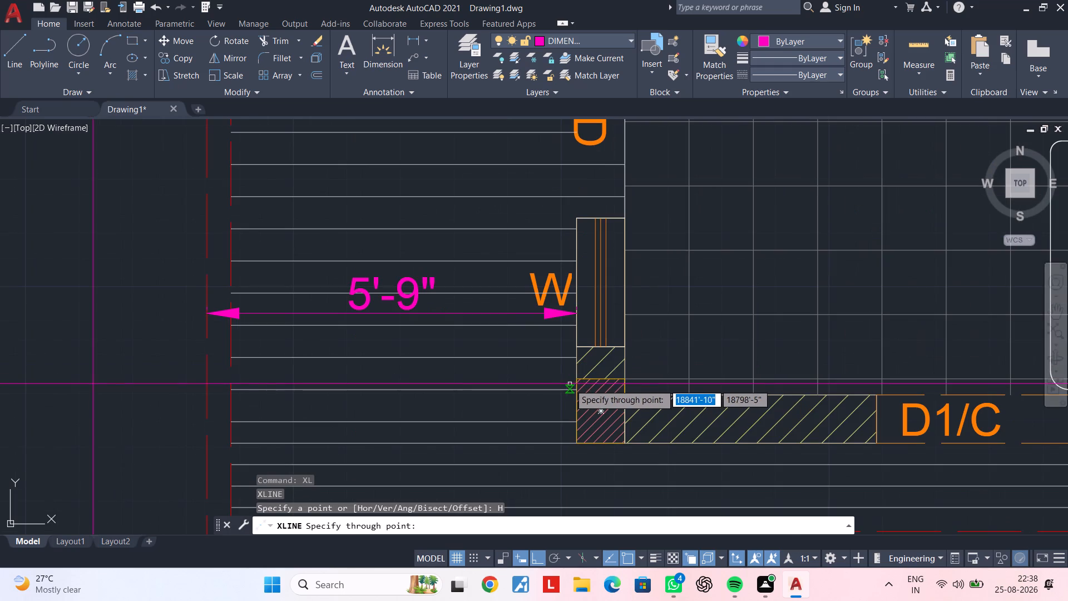
left_click(577, 380)
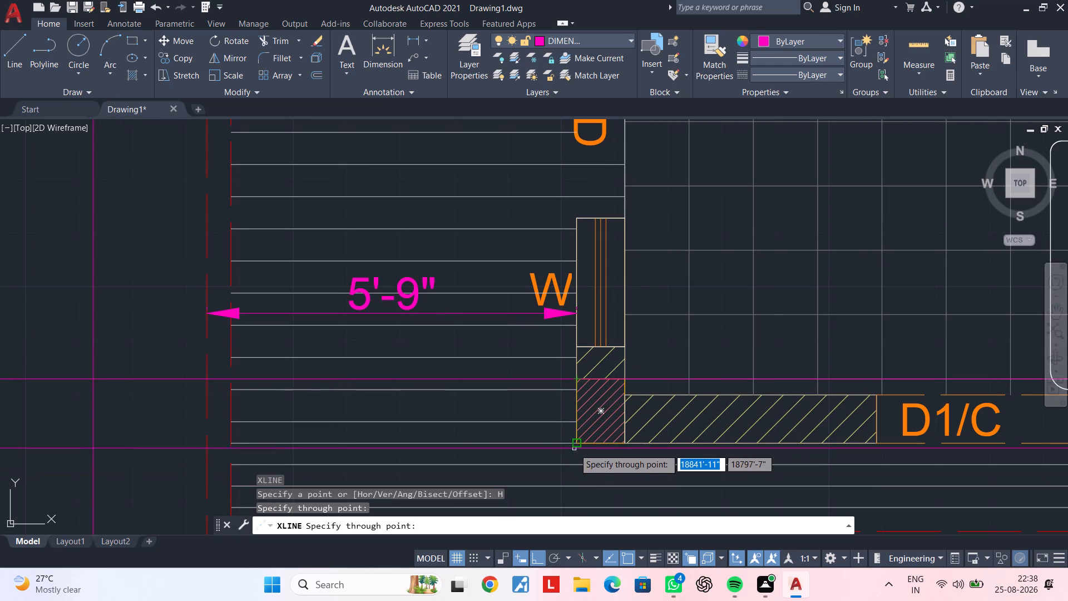
left_click(575, 446)
middle_click_drag(426, 443, 471, 432)
key("Escape")
key("Escape")
key("Escape")
key("Escape")
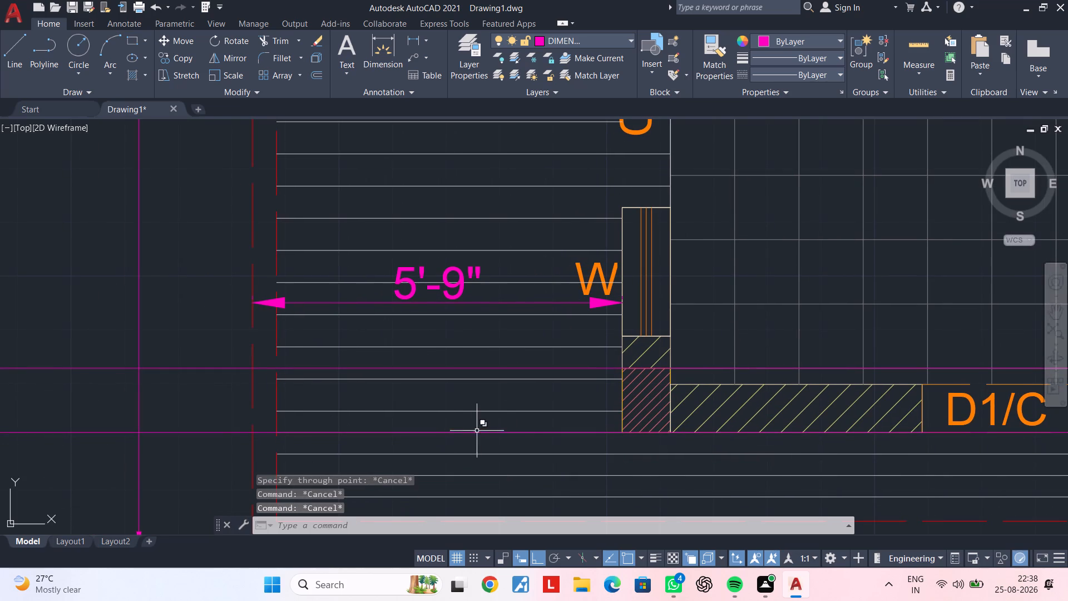
Copy the HALL LIVING corner column with its hatch 5'-9" horizontally outward to the dashed red projection line.
middle_click_drag(510, 428, 492, 431)
key("Escape")
key("Escape")
left_click(591, 357)
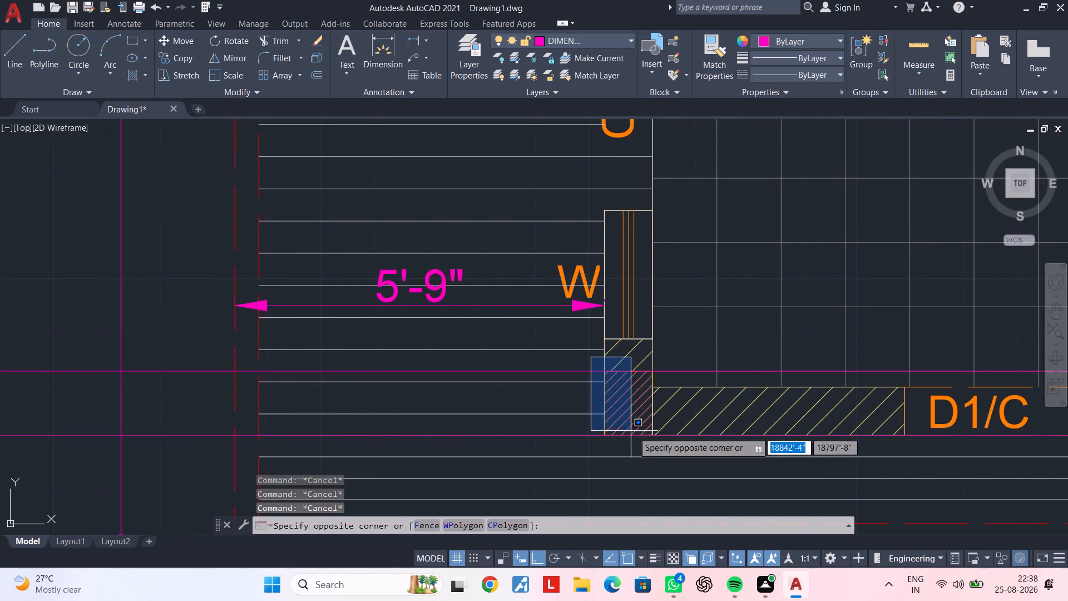
left_click(664, 449)
type("CO")
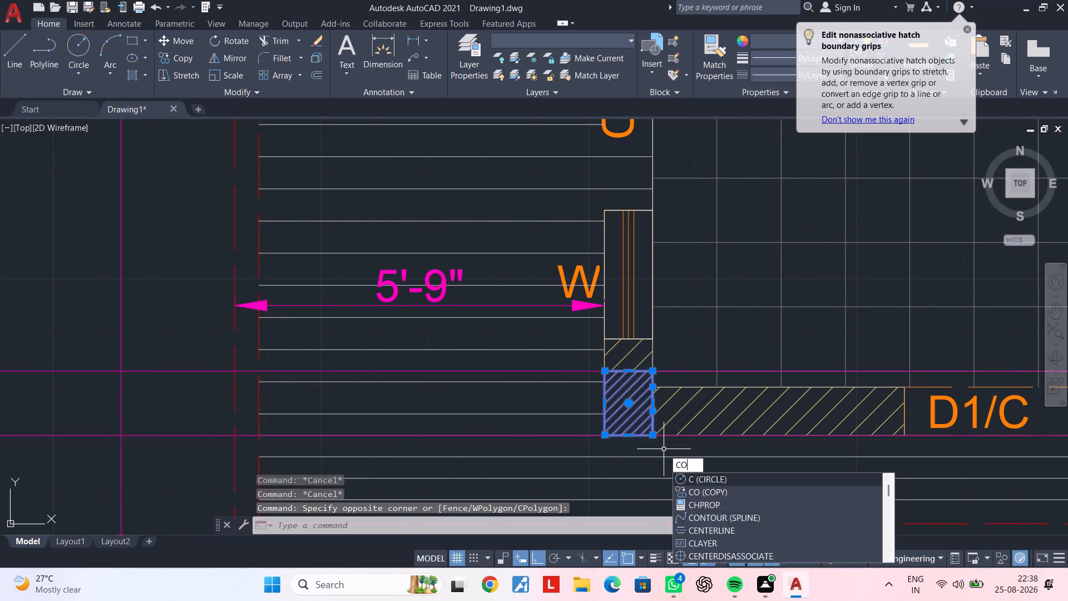
key("space")
left_click(606, 373)
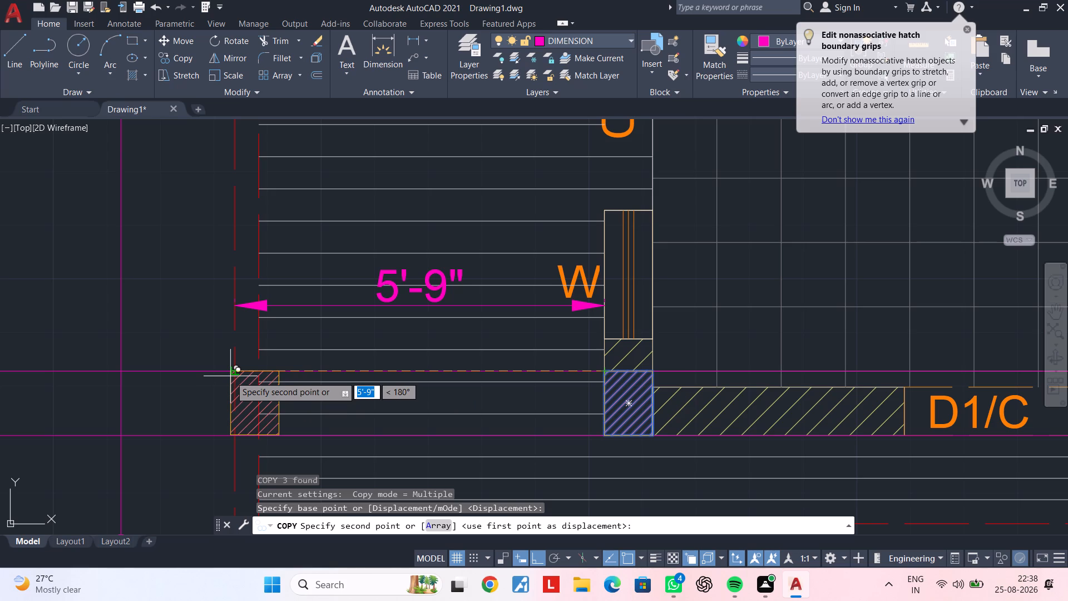
scroll(230, 376, "up", 2)
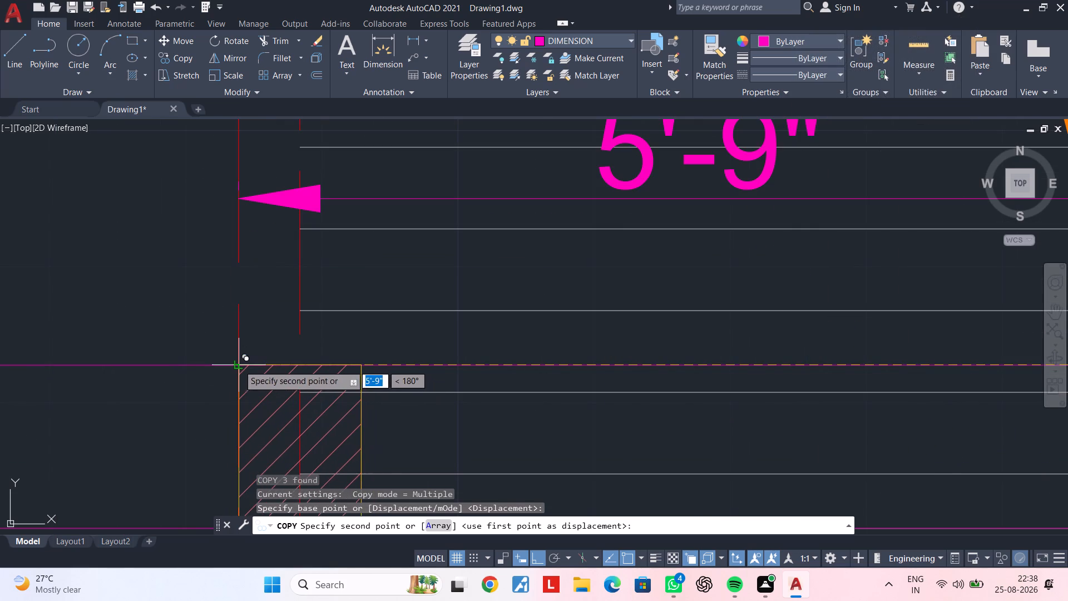
left_click(237, 365)
key("Escape")
scroll(338, 376, "down", 2)
middle_click_drag(385, 362, 516, 328)
key("Escape")
key("Escape")
Delete the two horizontal construction lines running through the columns.
left_click(392, 417)
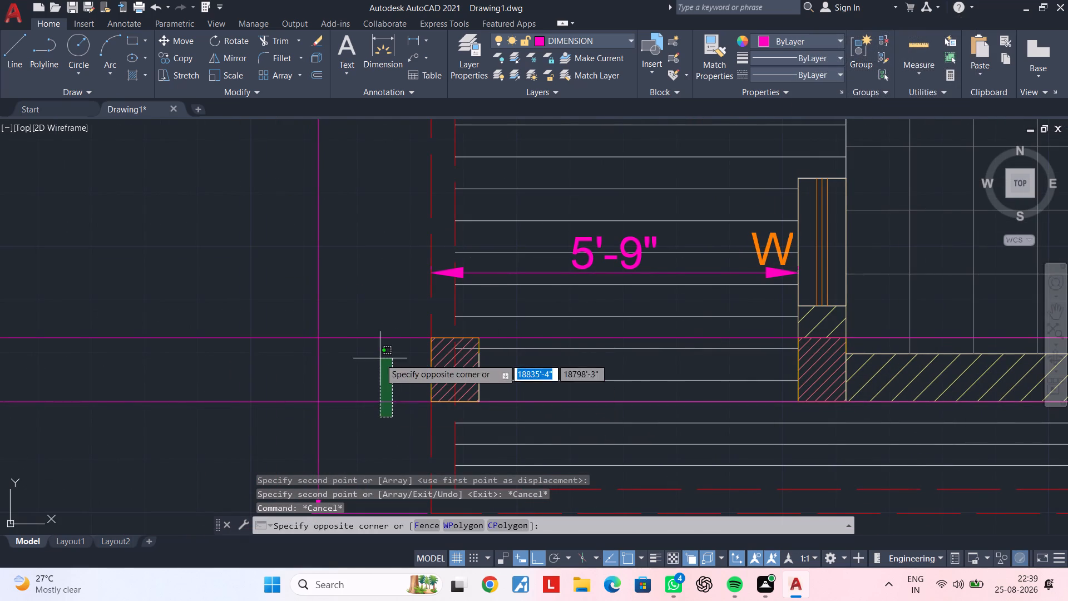
left_click(380, 330)
key("Delete")
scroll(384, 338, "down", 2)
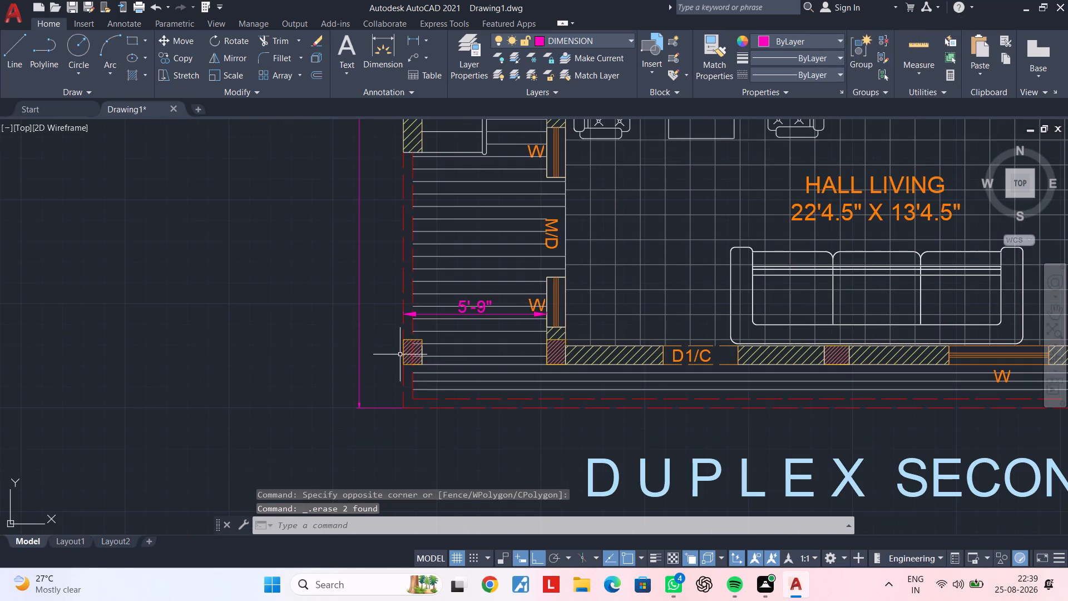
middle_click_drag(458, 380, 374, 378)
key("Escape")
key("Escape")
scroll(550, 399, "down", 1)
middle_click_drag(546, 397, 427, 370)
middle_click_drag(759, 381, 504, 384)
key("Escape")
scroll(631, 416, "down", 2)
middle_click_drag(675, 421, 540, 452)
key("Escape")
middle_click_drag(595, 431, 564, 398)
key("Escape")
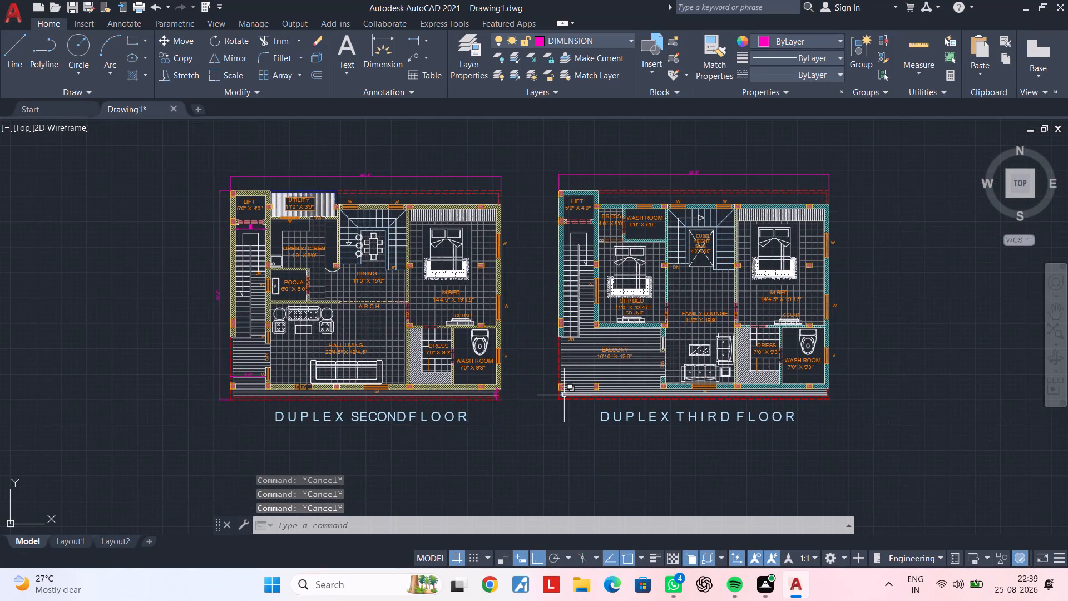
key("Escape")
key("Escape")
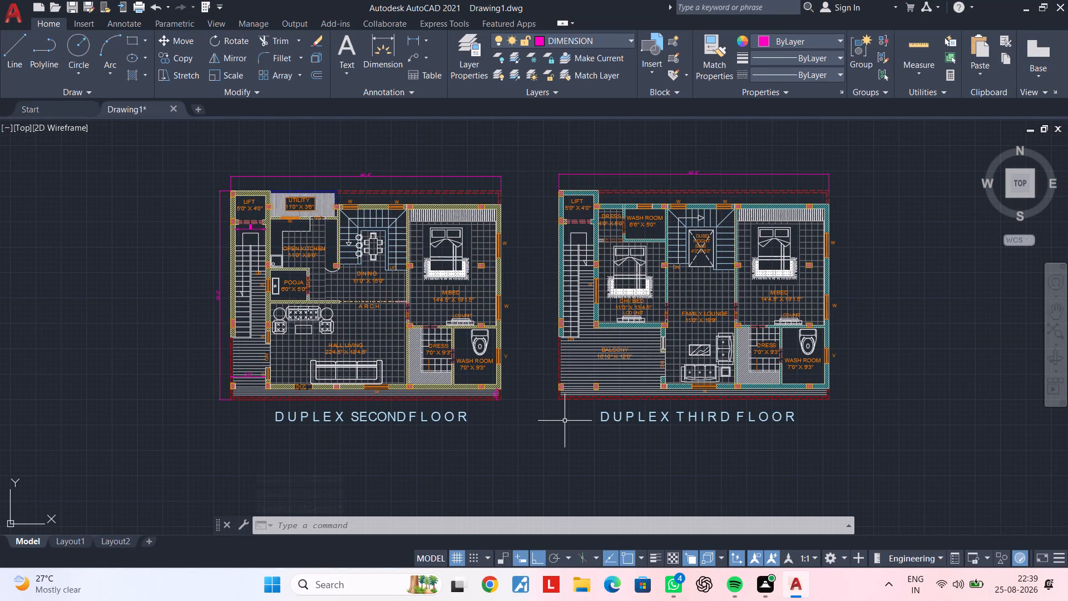
Copy the V label beside the lower WASH ROOM window to above the 6'6" X 5'0" WASH ROOM window on the third floor.
middle_click_drag(565, 421, 506, 475)
scroll(600, 267, "up", 3)
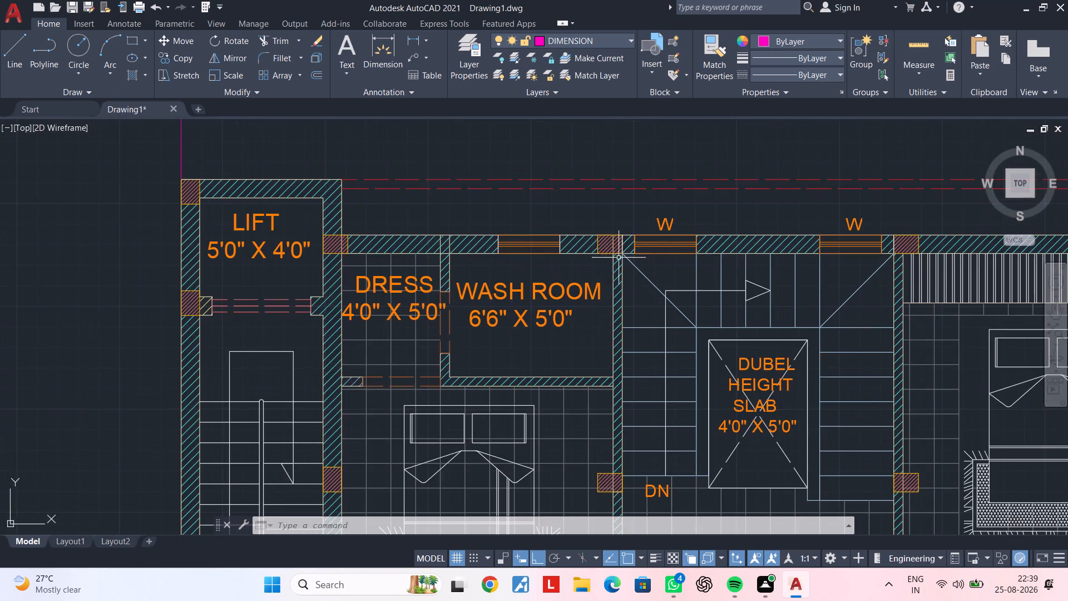
scroll(621, 256, "up", 1)
middle_click_drag(609, 269, 541, 306)
scroll(541, 306, "down", 2)
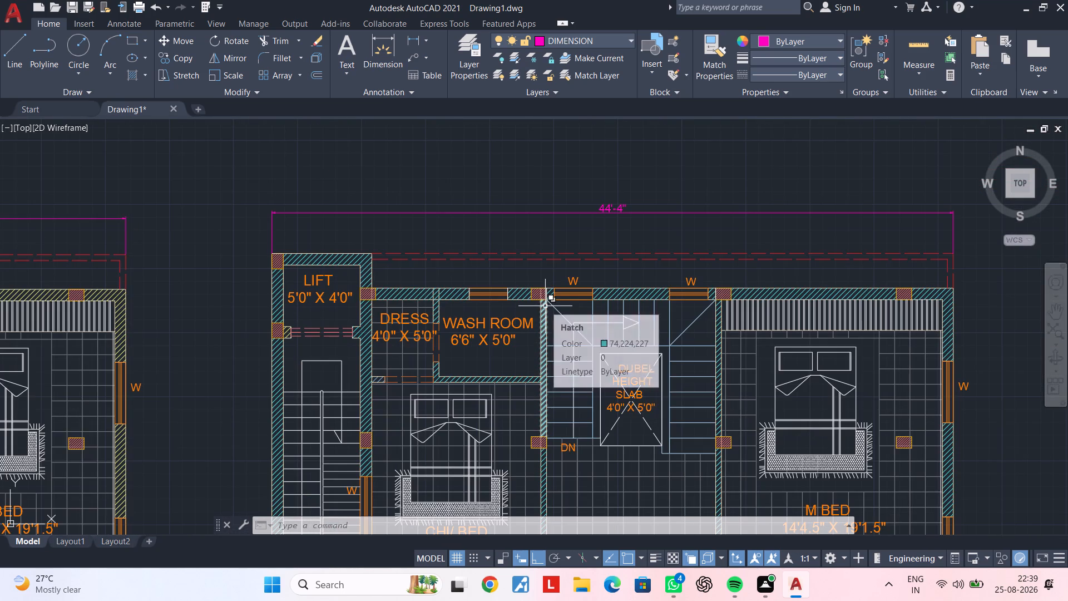
middle_click_drag(616, 308, 512, 282)
middle_click_drag(863, 431, 848, 288)
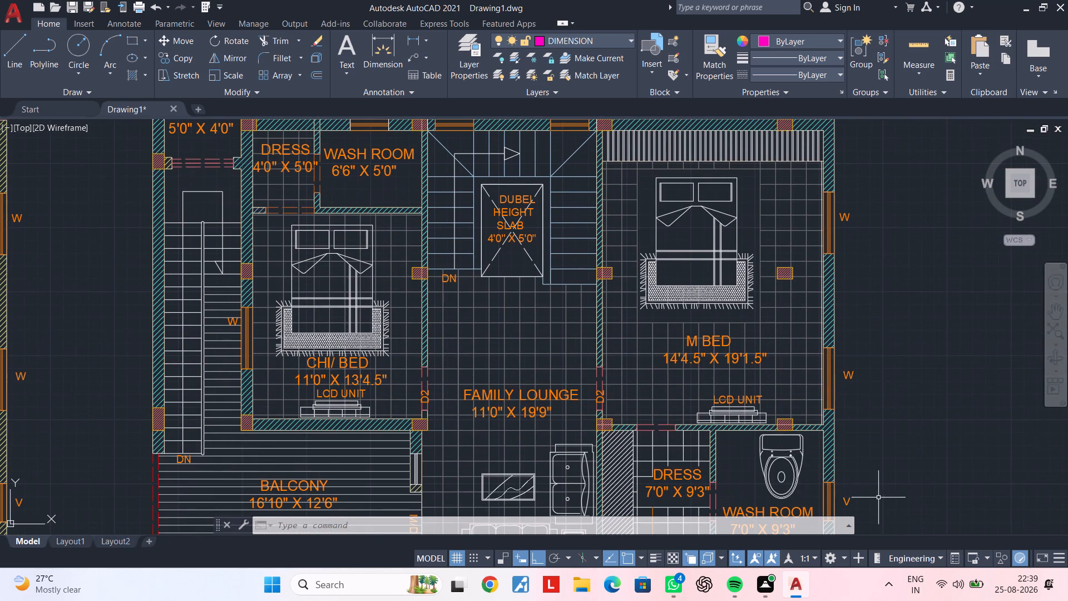
left_click(848, 498)
key("c")
key("o")
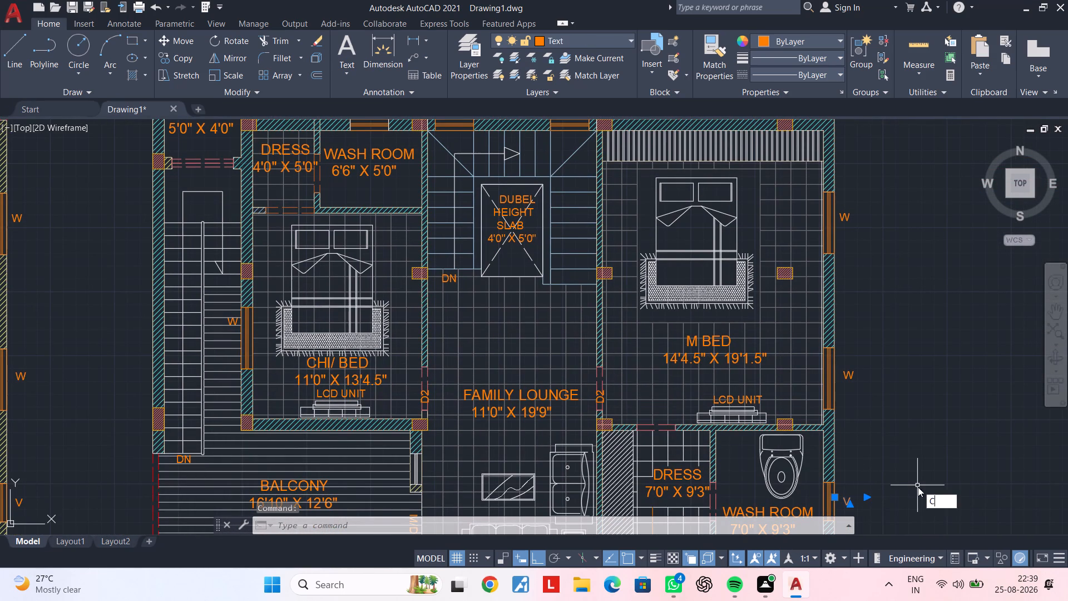
key("space")
left_click(919, 481)
middle_click_drag(675, 309, 721, 410)
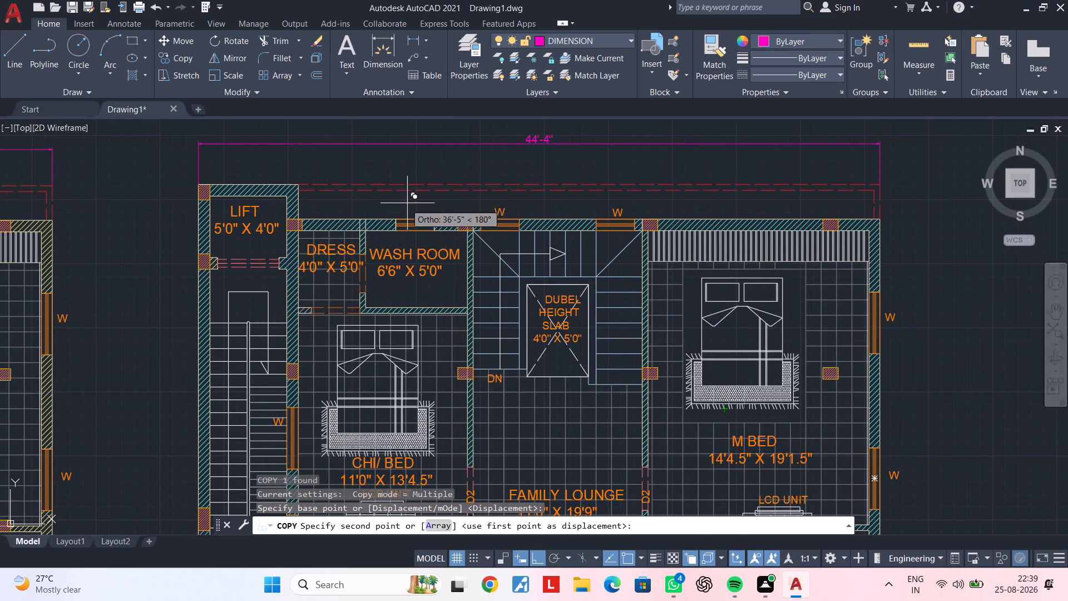
scroll(404, 204, "up", 2)
left_click(539, 563)
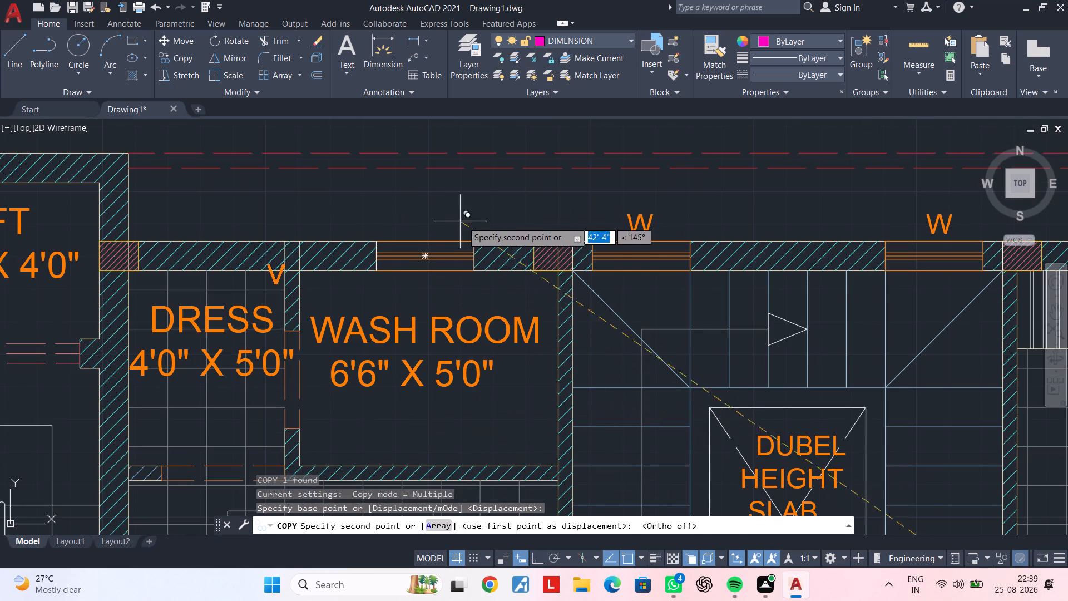
left_click(612, 168)
key("Escape")
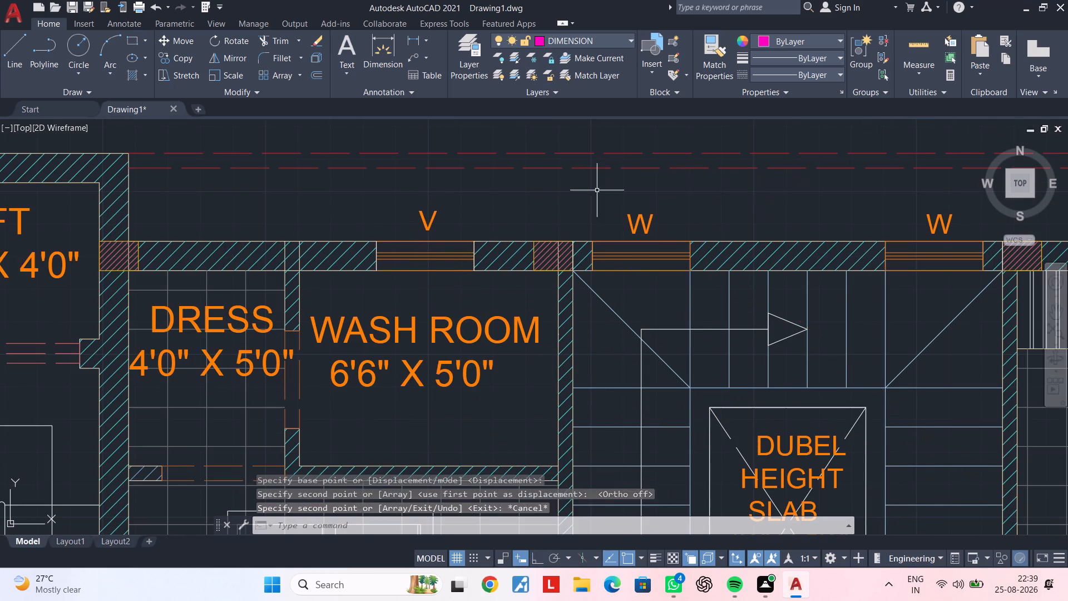
key("Escape")
Examine both duplex floor plans and the columns along the third floor BALCONY edge.
scroll(513, 232, "down", 3)
middle_click_drag(478, 250, 730, 183)
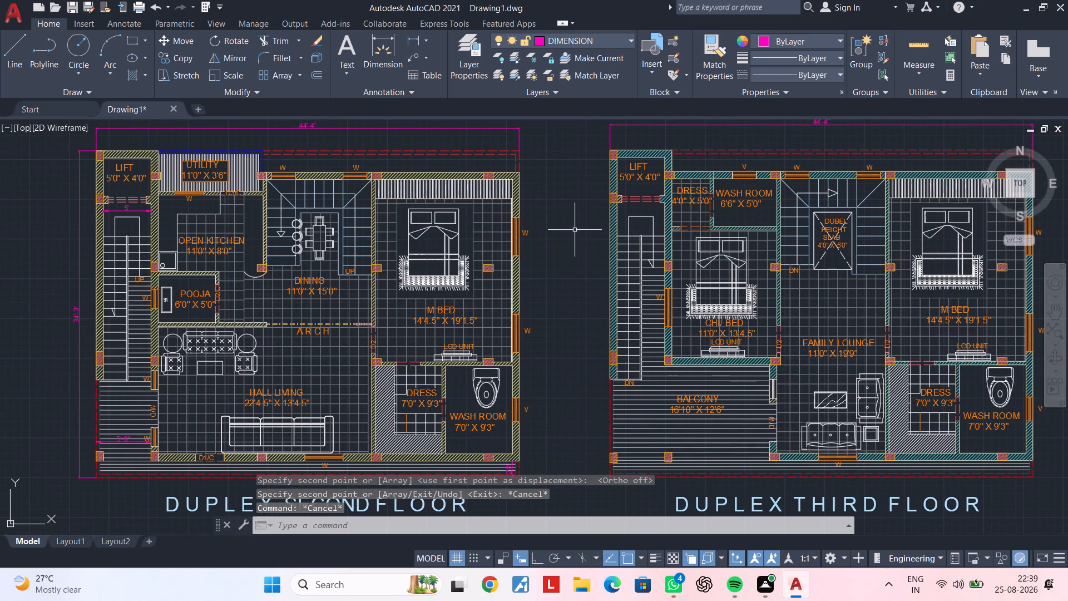
middle_click_drag(612, 245, 641, 209)
key("Escape")
key("Escape")
scroll(623, 234, "down", 1)
middle_click_drag(622, 237, 615, 193)
key("Escape")
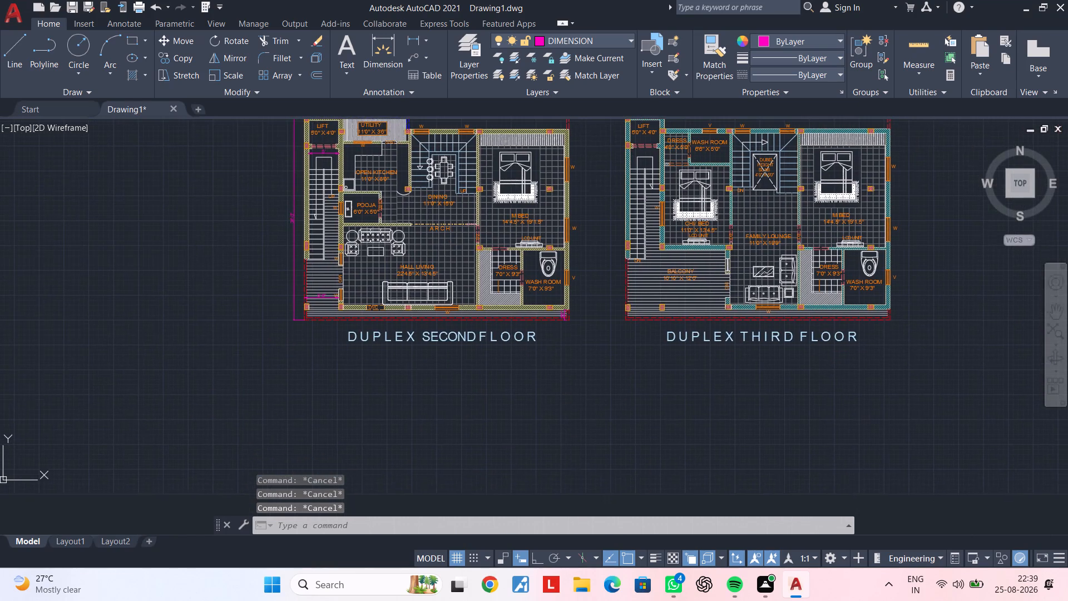
key("Escape")
scroll(654, 298, "up", 3)
middle_click_drag(654, 299, 533, 307)
key("Escape")
key("Escape")
scroll(489, 341, "up", 1)
middle_click_drag(493, 339, 503, 334)
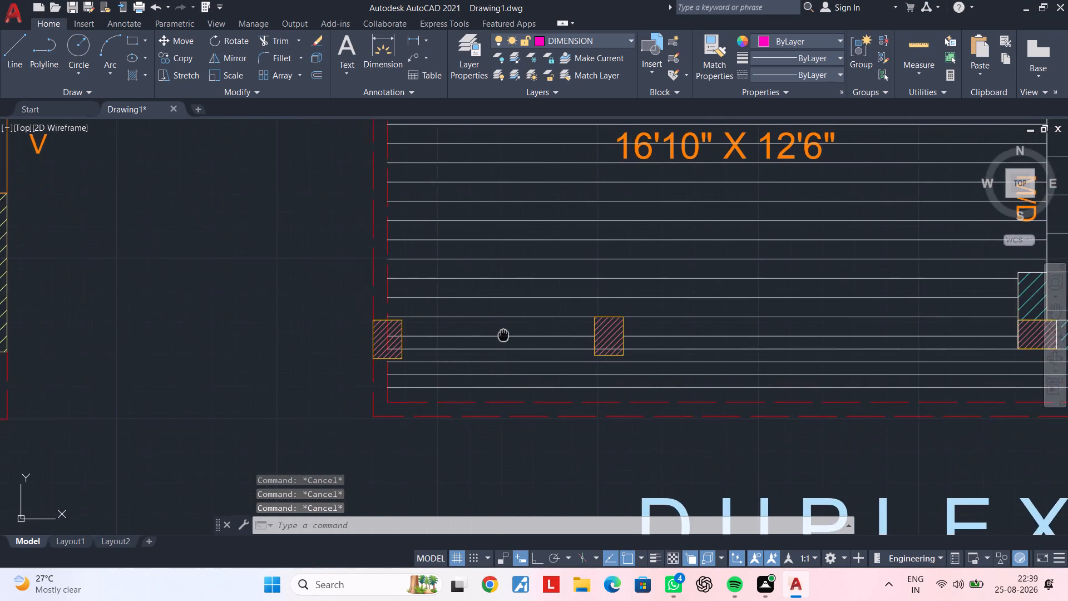
middle_click_drag(503, 334, 508, 332)
scroll(525, 317, "down", 1)
middle_click_drag(527, 319, 495, 371)
key("Escape")
key("Escape")
Open DesignCenter and load the blocks of 02-02-cad-blocks-net-color-plan-trees from the Plants Block folder.
key("a")
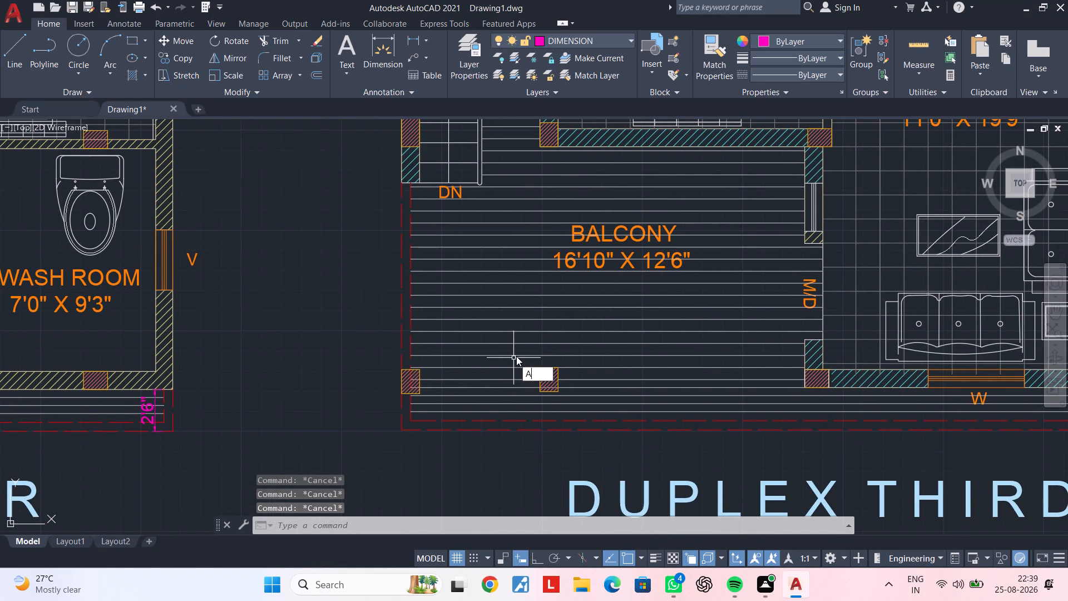
key("d")
key("c")
key("space")
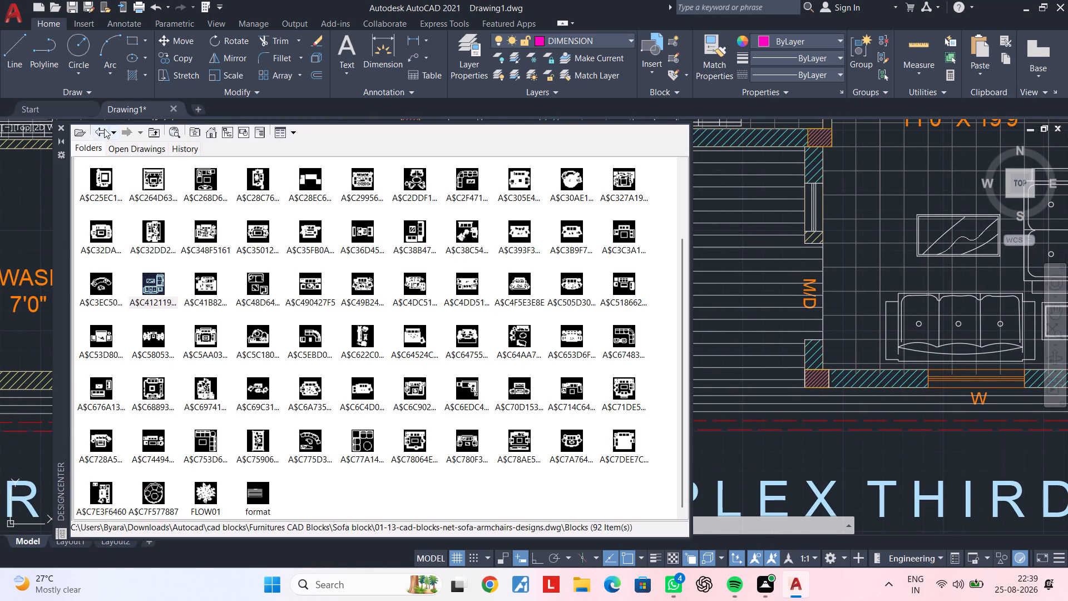
left_click(86, 128)
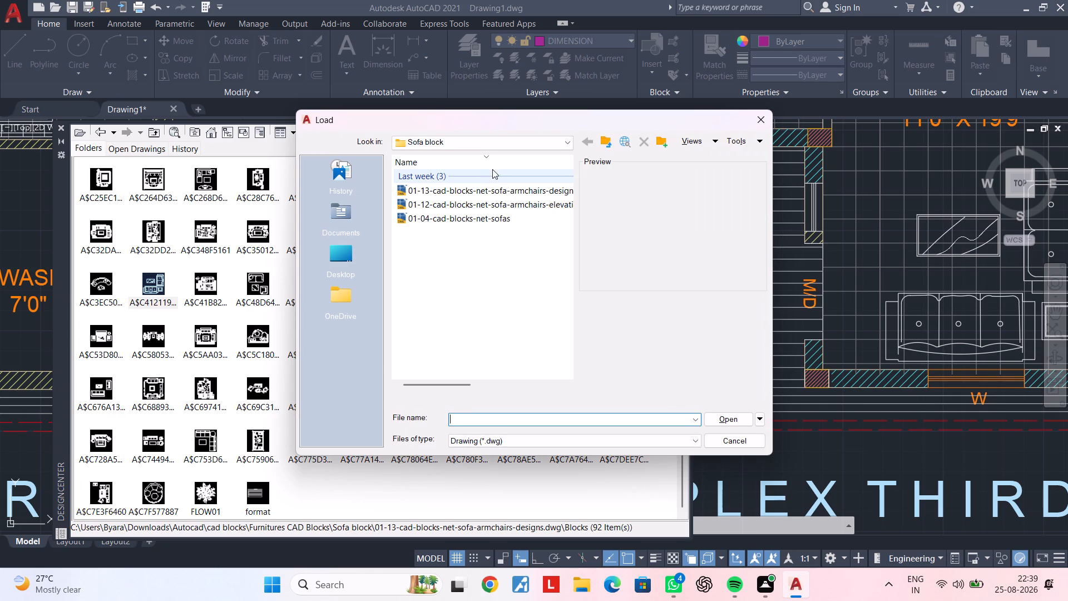
left_click(499, 143)
double_click(546, 245)
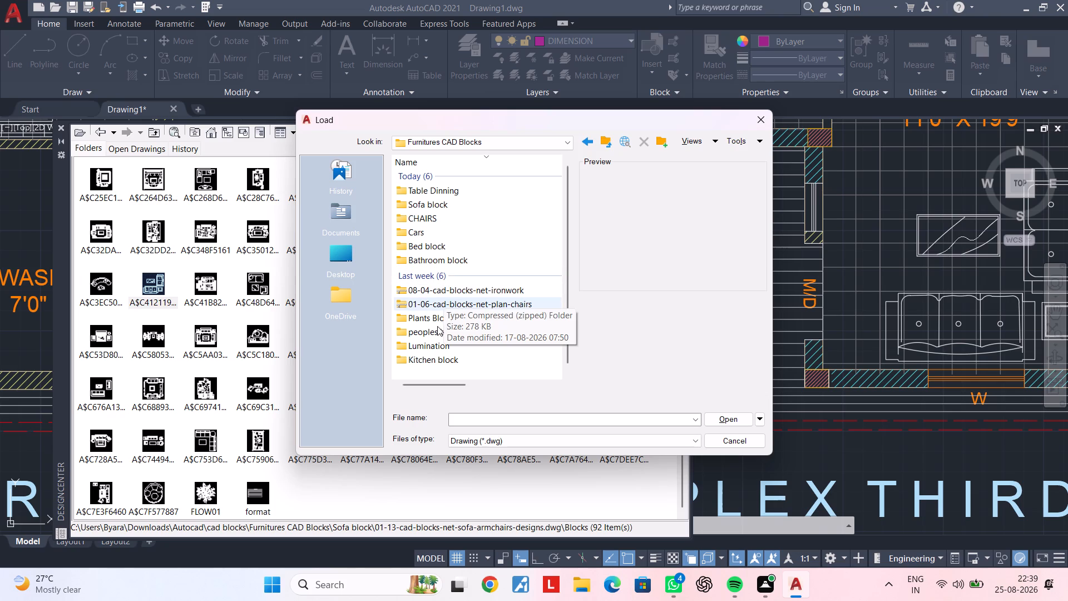
double_click(423, 319)
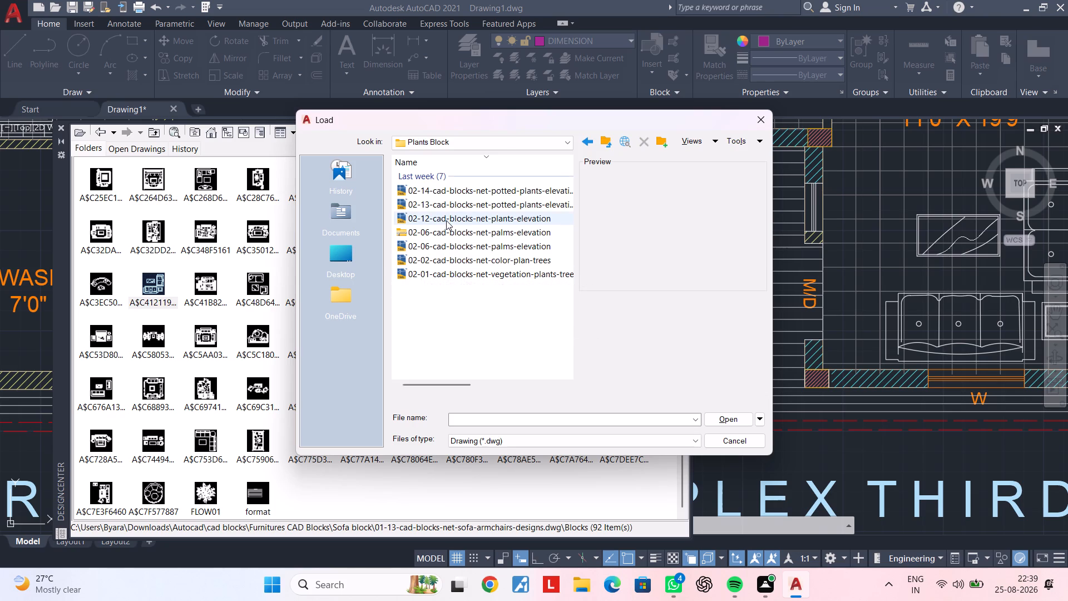
double_click(520, 256)
double_click(108, 177)
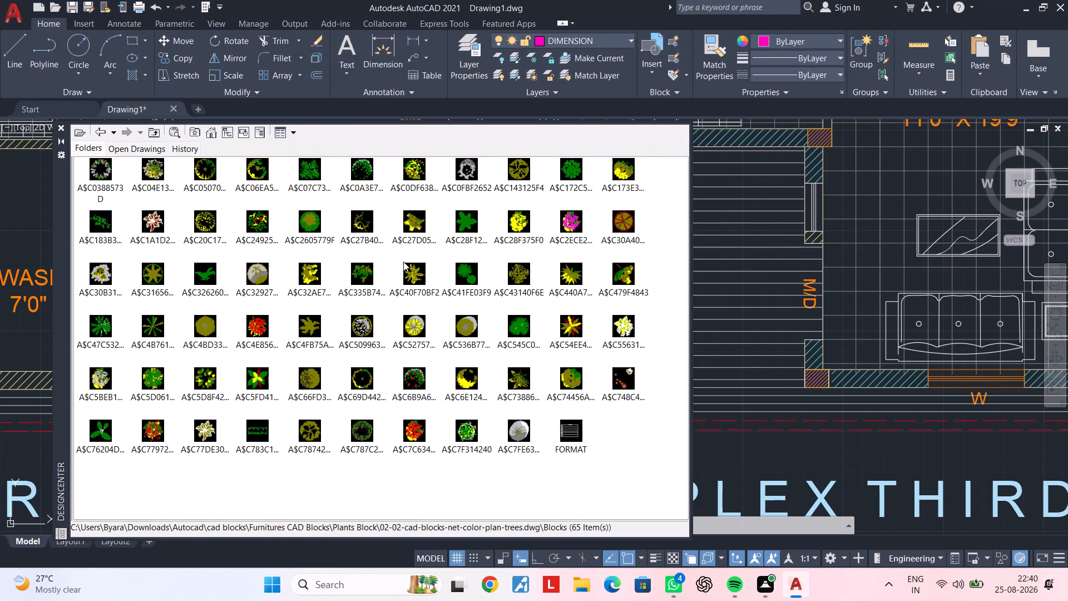
Preview the plant blocks A$C28F12EFD, A$C0A3E750D, A$C173E365C and A$C04E132FB.
double_click(466, 224)
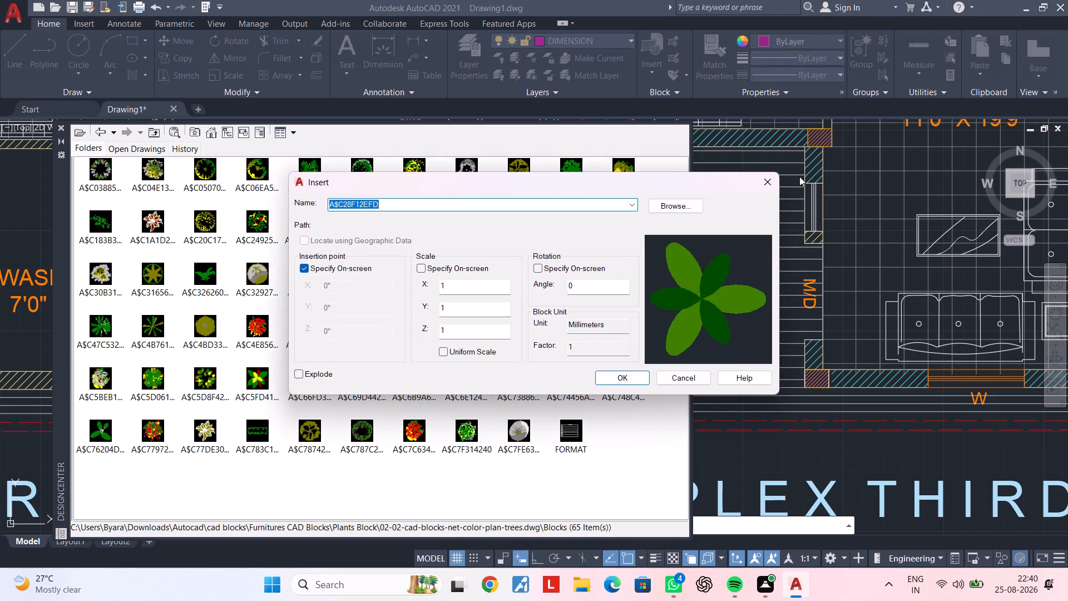
left_click(765, 180)
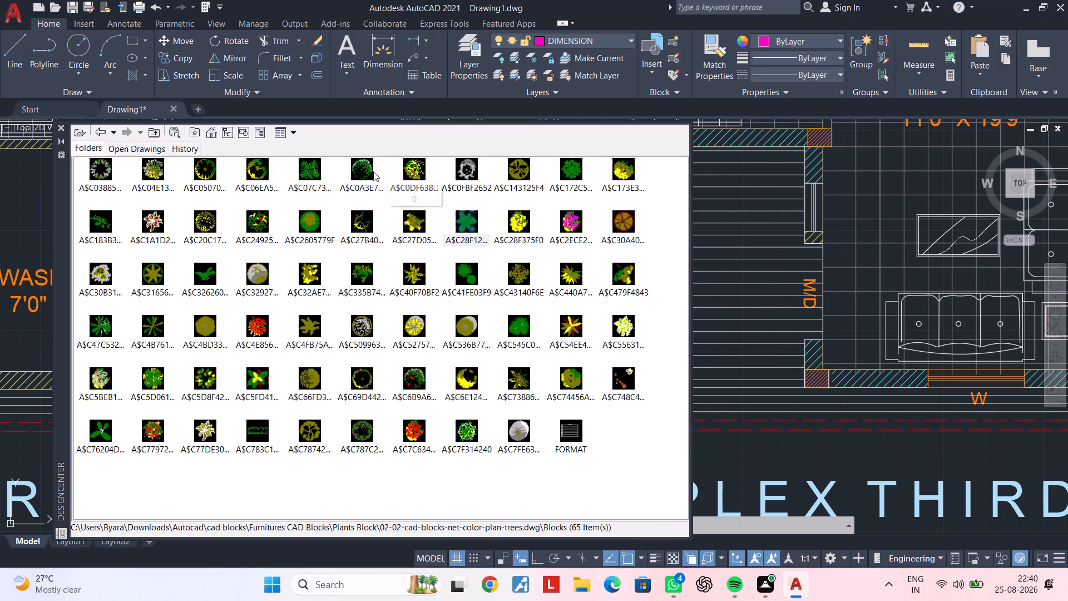
double_click(363, 171)
left_click(762, 179)
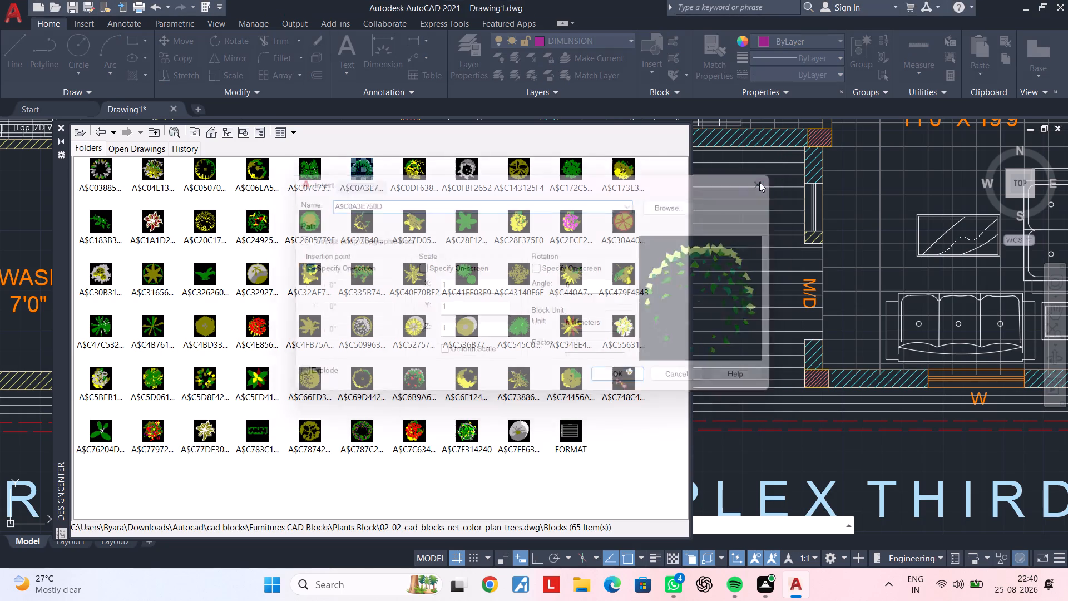
double_click(614, 165)
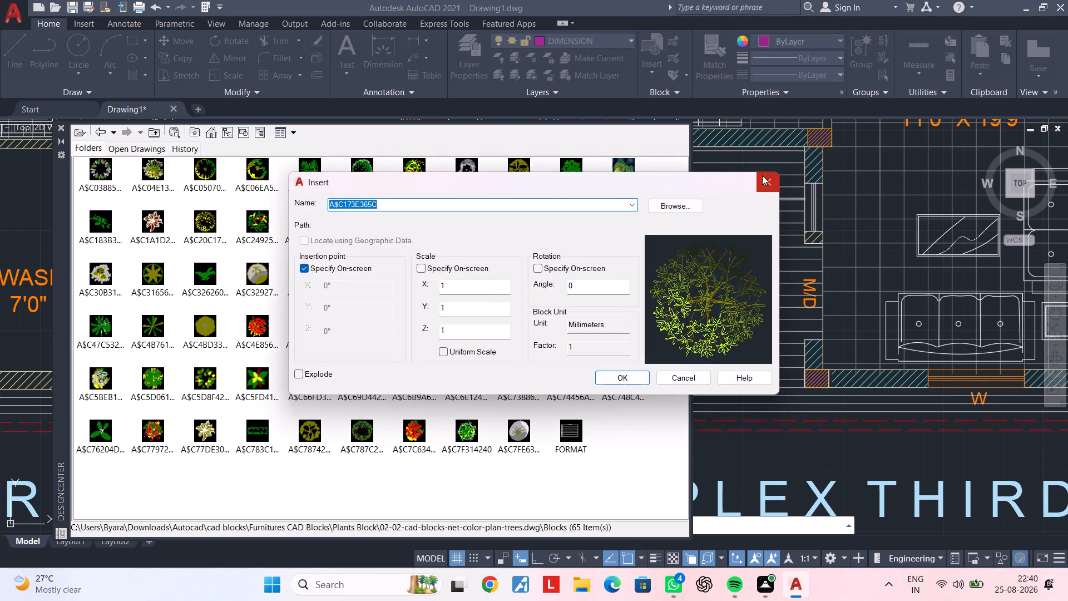
left_click(762, 175)
double_click(148, 166)
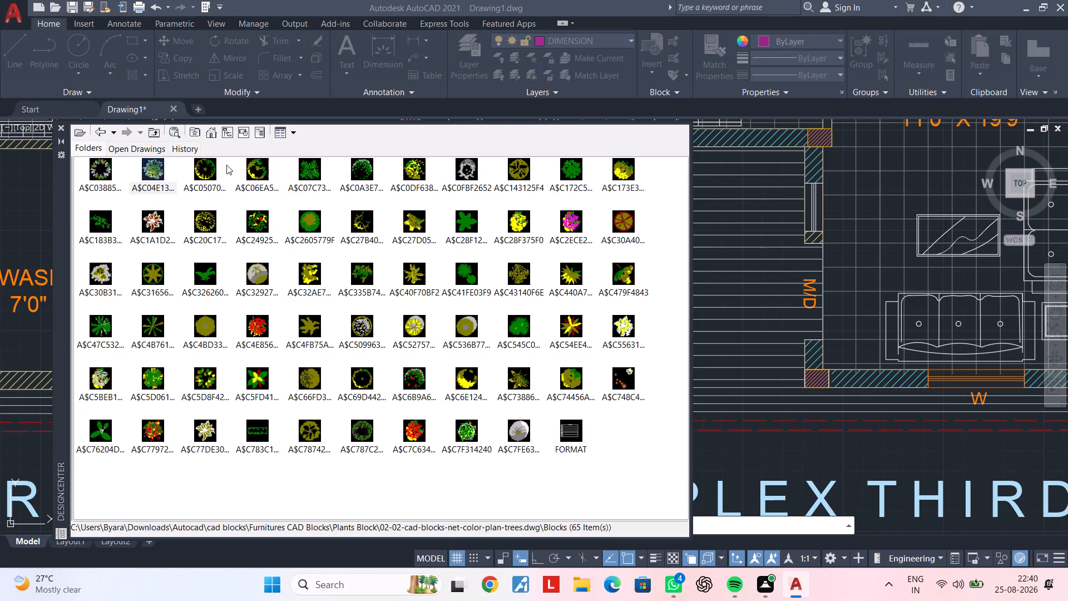
left_click(763, 181)
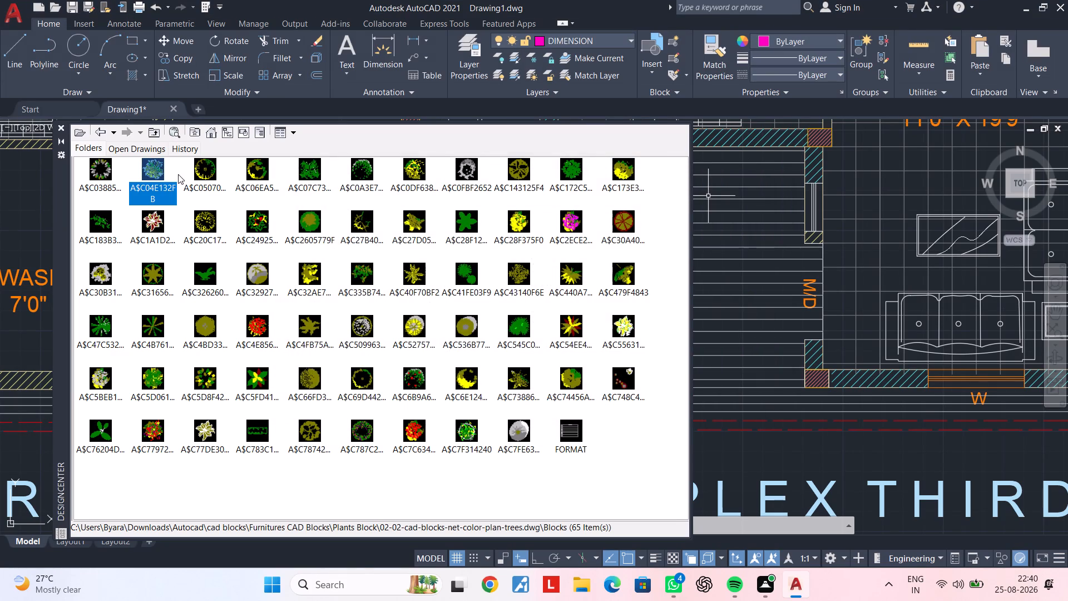
left_click(149, 172)
left_click_drag(149, 172, 731, 459)
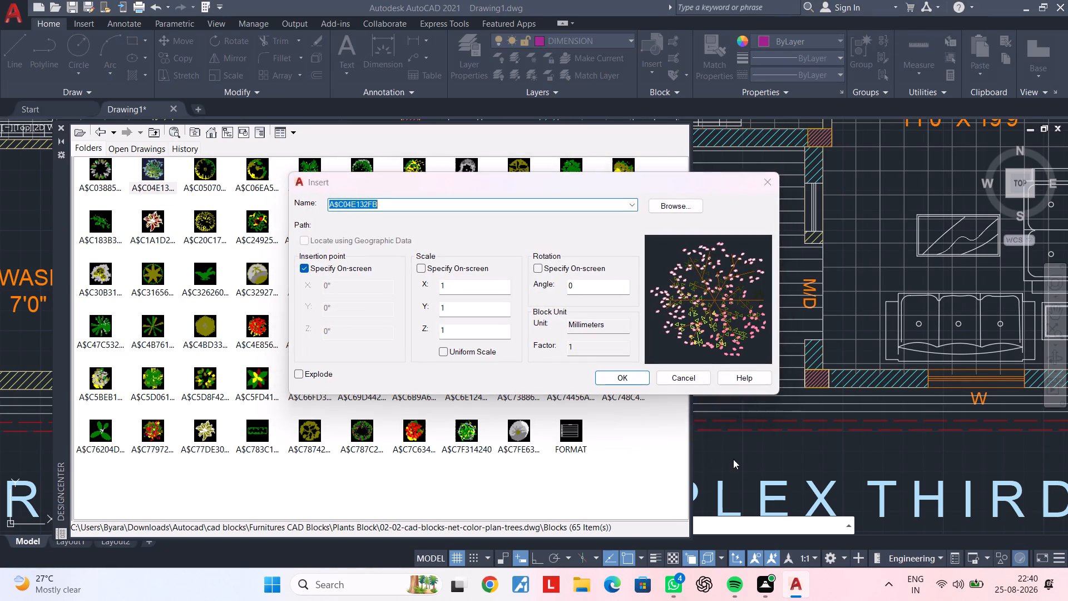
left_click(732, 459)
left_click(767, 180)
left_click(155, 167)
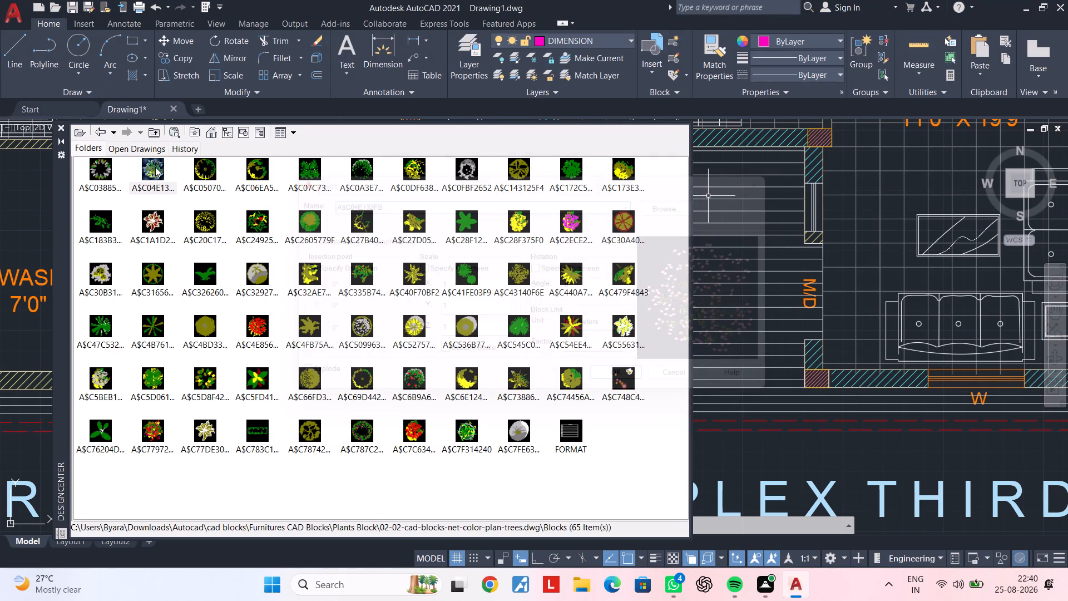
Insert the multicoloured plant block A$C24925 on the dashed red projection lines below the column between the BALCONY and FAMILY LOUNGE.
left_click_drag(245, 213, 813, 431)
left_click_drag(834, 439, 890, 454)
triple_click(890, 454)
scroll(794, 430, "up", 3)
key("Escape")
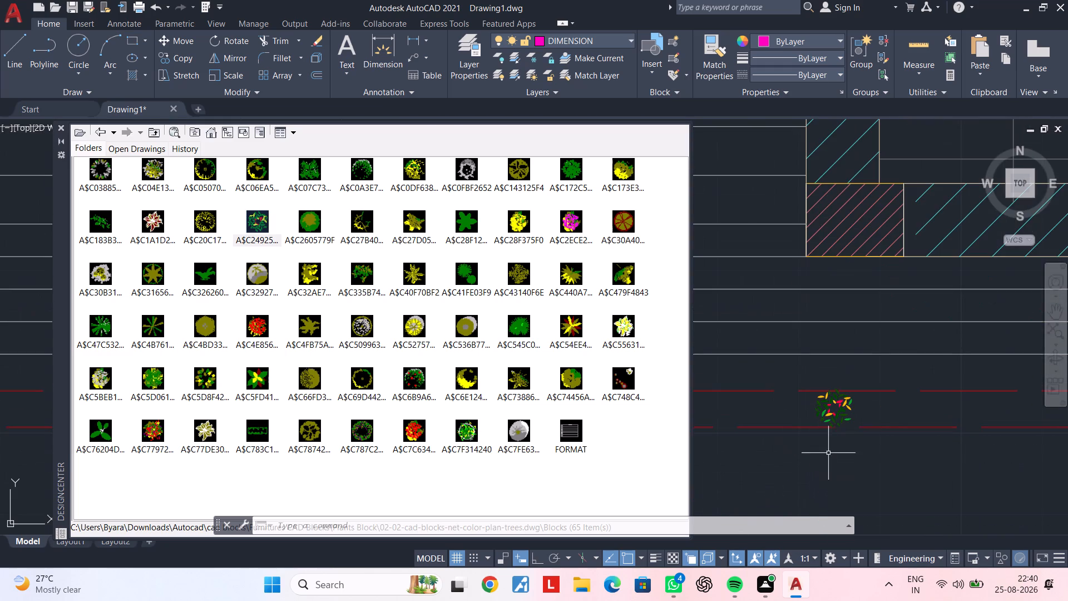
key("Escape")
left_click(832, 409)
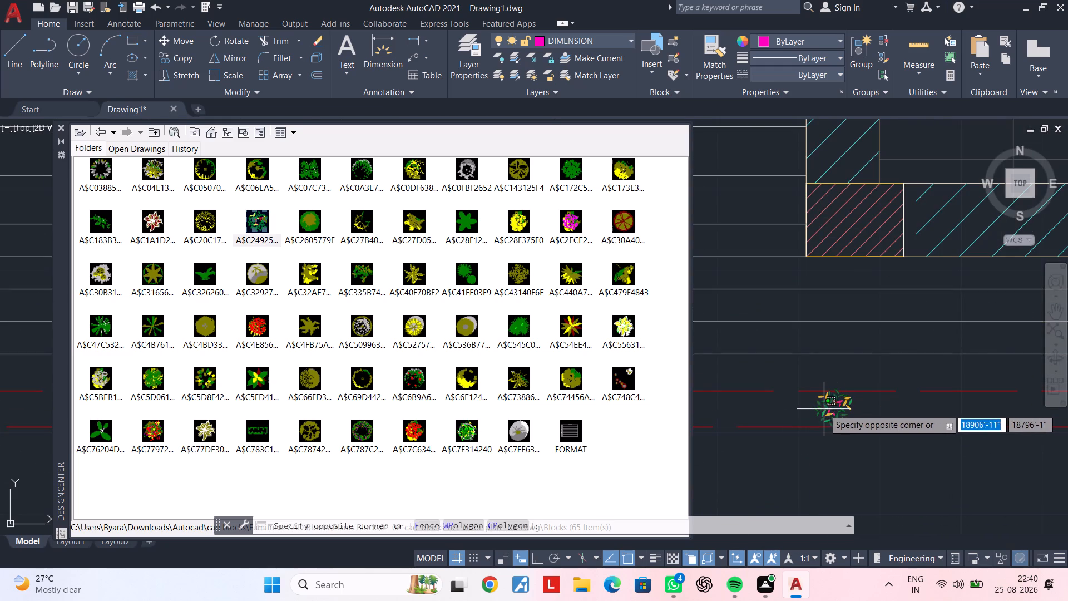
left_click(824, 409)
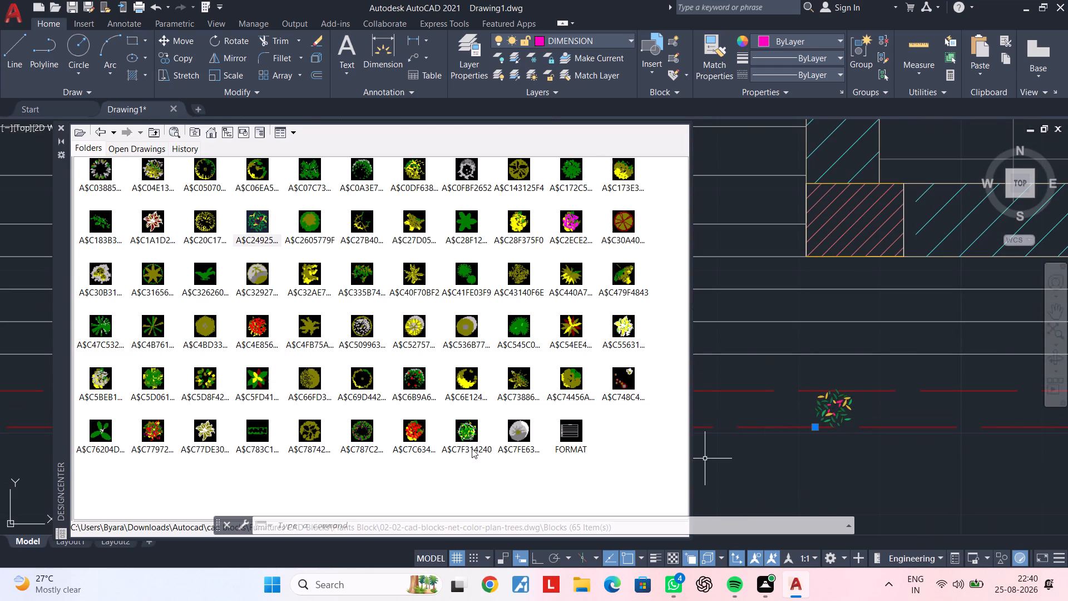
Preview the plant blocks A$C76204DA6 and A$C5D8F42B2.
double_click(98, 428)
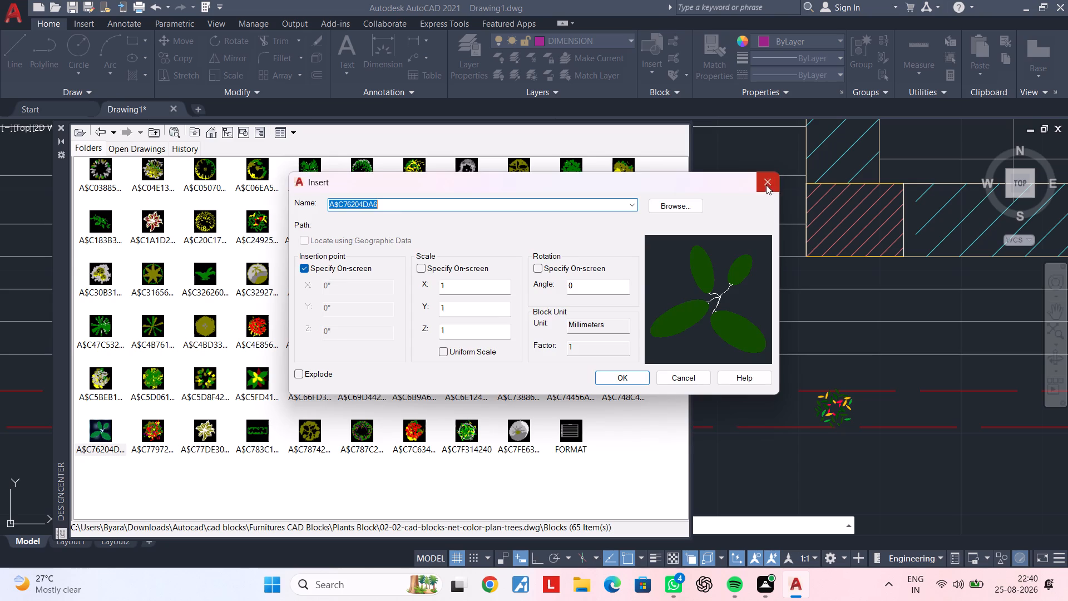
left_click(766, 181)
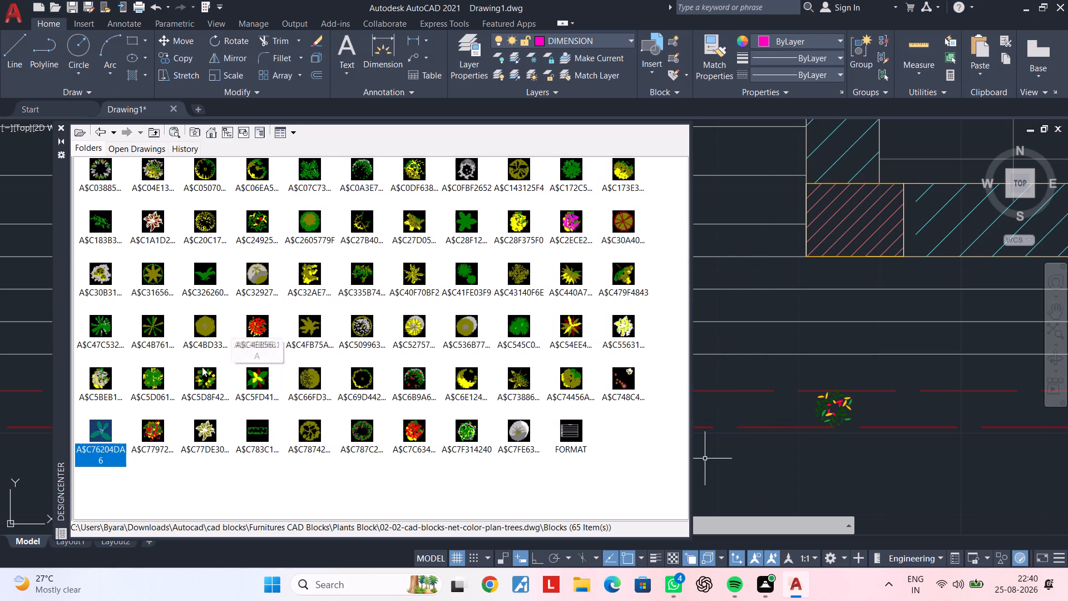
double_click(204, 370)
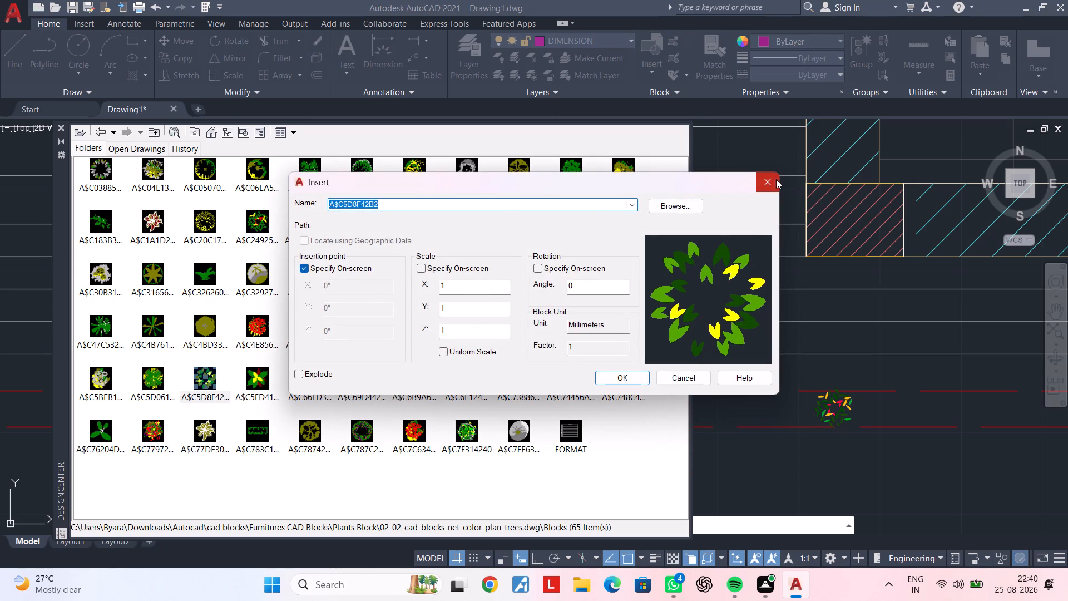
left_click(776, 179)
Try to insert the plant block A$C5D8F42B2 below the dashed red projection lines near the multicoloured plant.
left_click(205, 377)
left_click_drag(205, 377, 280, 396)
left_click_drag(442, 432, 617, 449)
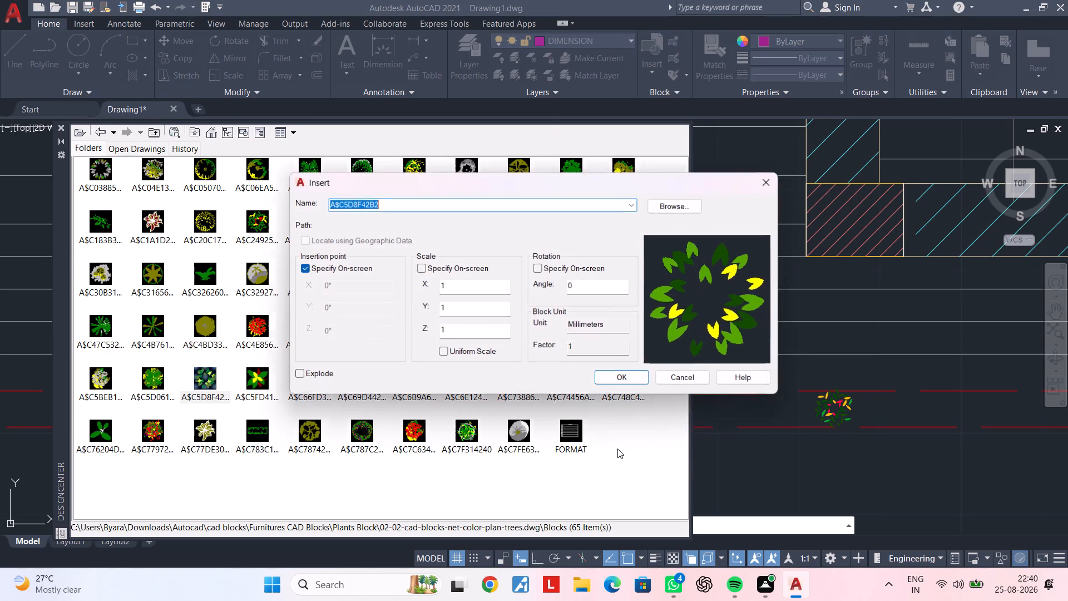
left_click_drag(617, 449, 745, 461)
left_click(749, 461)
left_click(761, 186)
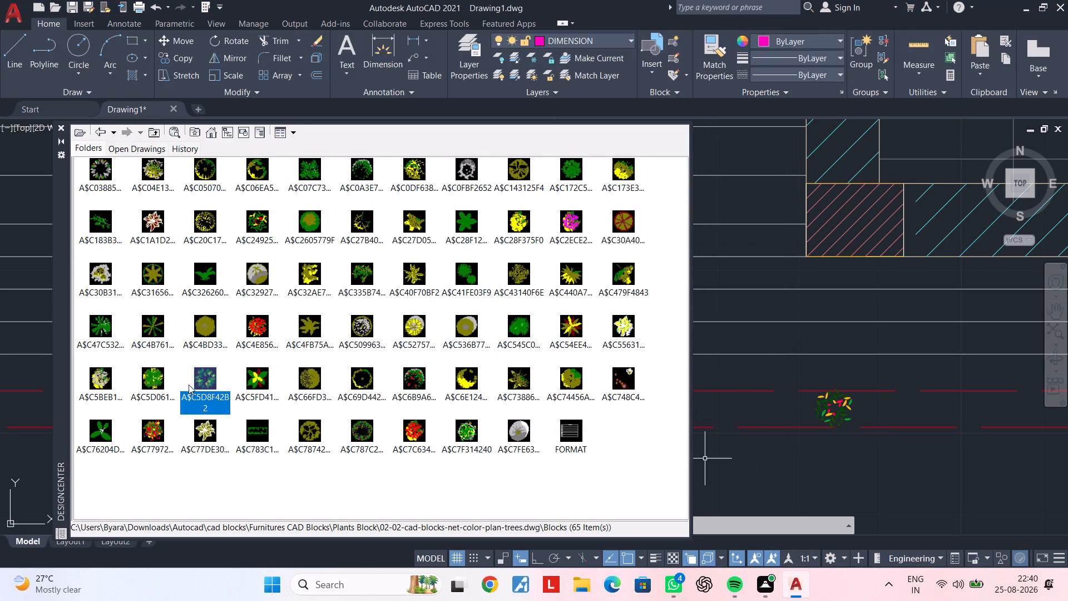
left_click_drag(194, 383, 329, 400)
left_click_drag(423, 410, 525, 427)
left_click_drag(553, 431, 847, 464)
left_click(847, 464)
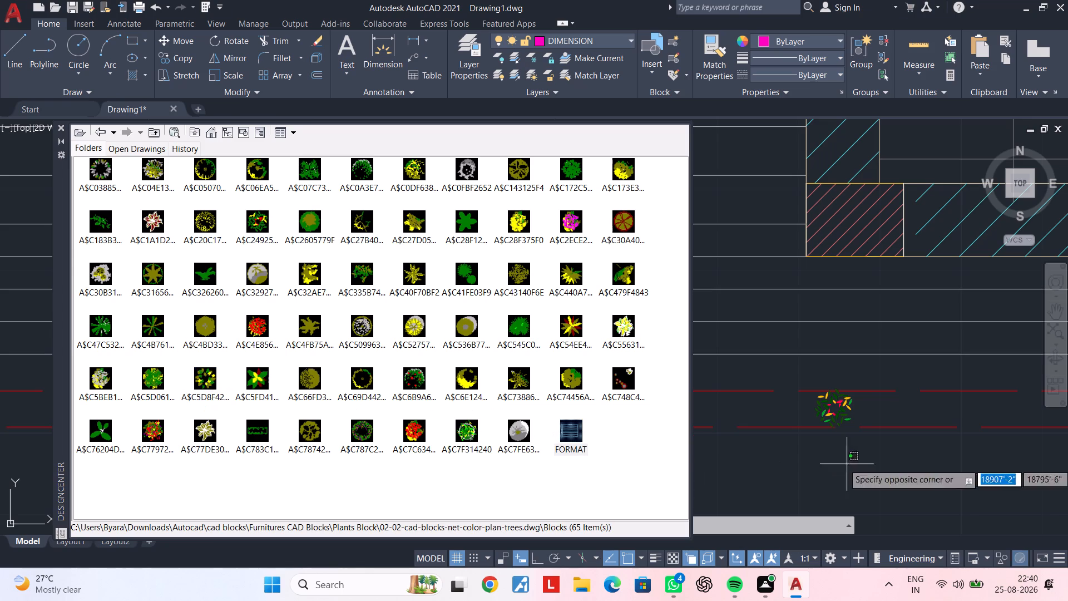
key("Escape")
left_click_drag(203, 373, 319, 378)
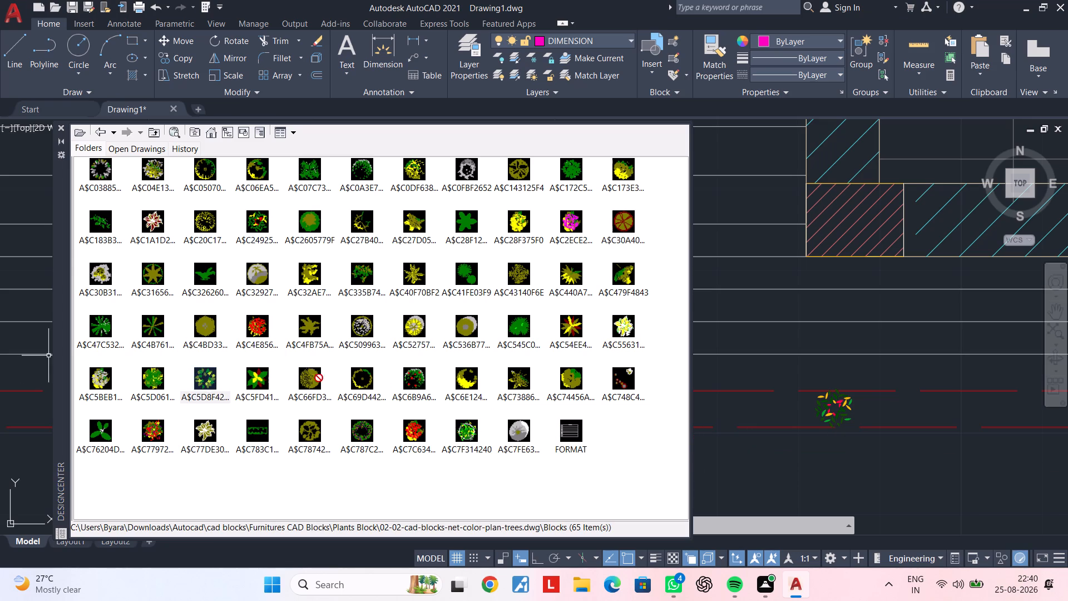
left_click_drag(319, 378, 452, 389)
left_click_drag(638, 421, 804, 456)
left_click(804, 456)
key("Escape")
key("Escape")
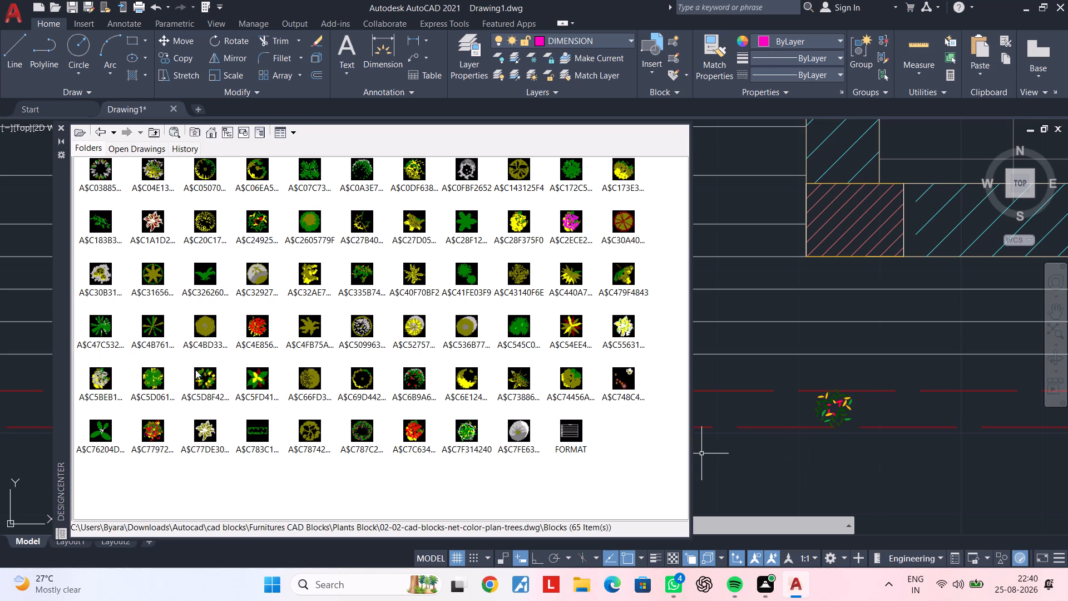
Insert the yellow, green and red flower block A$C5FD41... just below the dashed red lines under the multicoloured plant, and close DesignCenter.
left_click(204, 376)
left_click(204, 376)
left_click_drag(255, 385, 798, 462)
left_click(798, 462)
key("Escape")
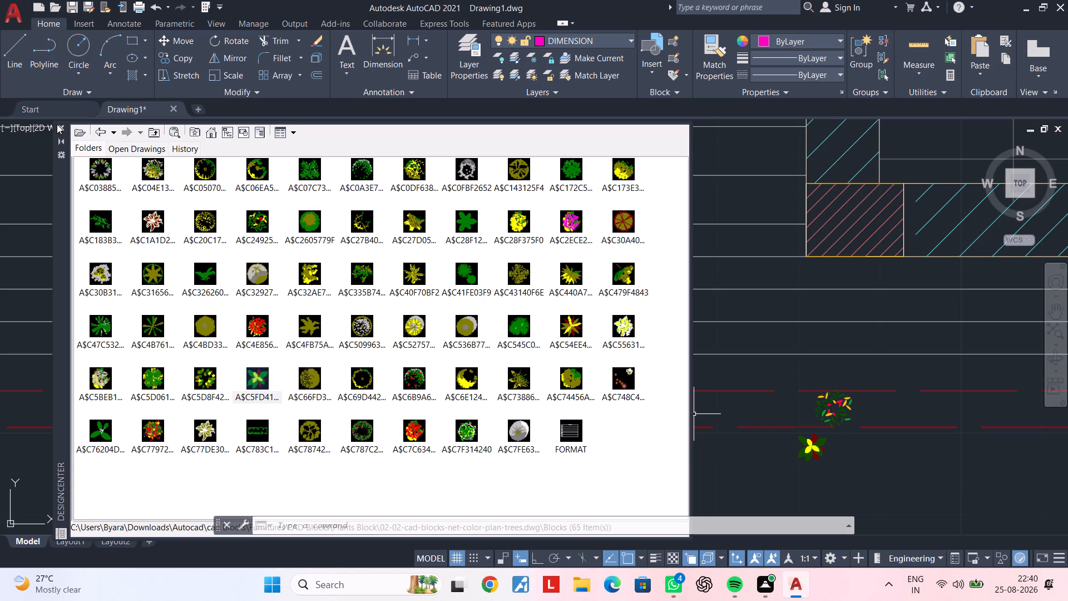
left_click(60, 125)
key("Escape")
Scale up the multicoloured plant block on the dashed red lines to about five times its size.
scroll(688, 408, "down", 2)
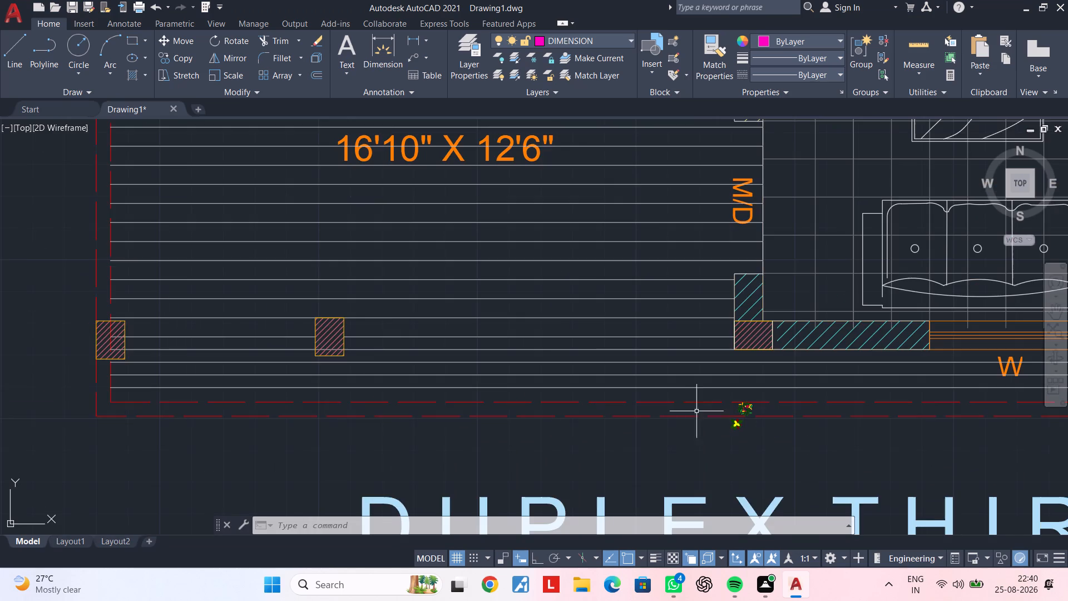
middle_click_drag(709, 415, 775, 410)
scroll(812, 409, "up", 2)
scroll(816, 411, "down", 3)
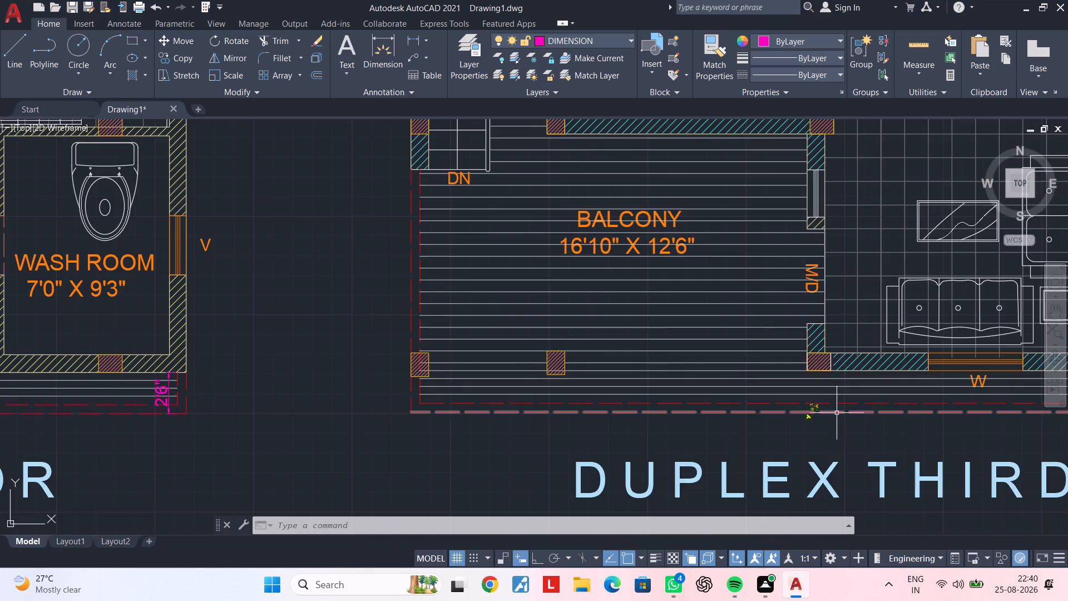
middle_click_drag(780, 415, 722, 415)
scroll(724, 411, "up", 3)
scroll(828, 401, "up", 1)
left_click(840, 399)
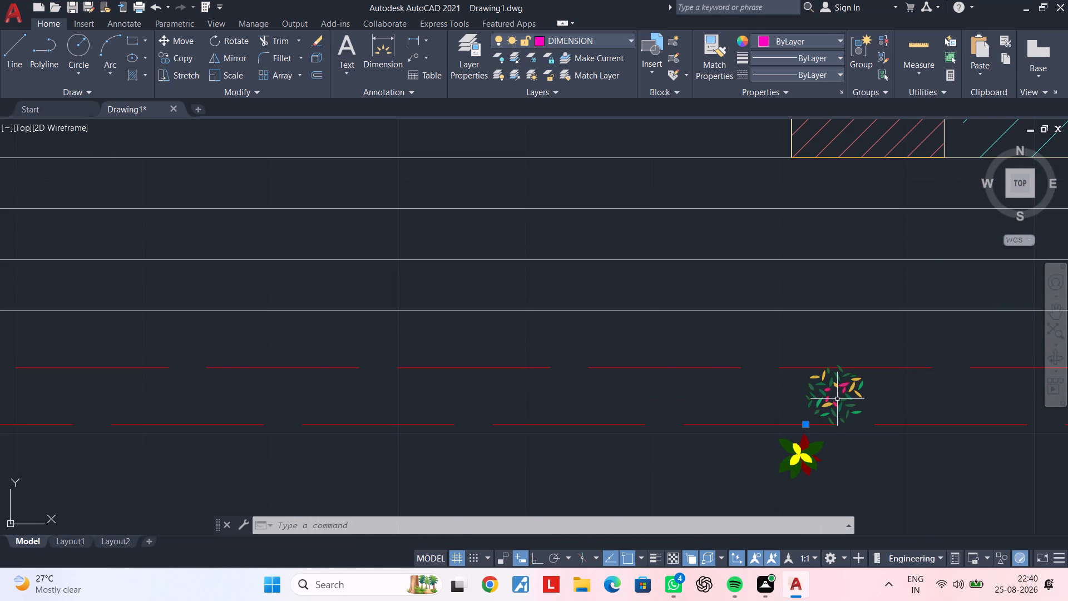
left_click(837, 399)
type("SC")
key("space")
left_click(836, 399)
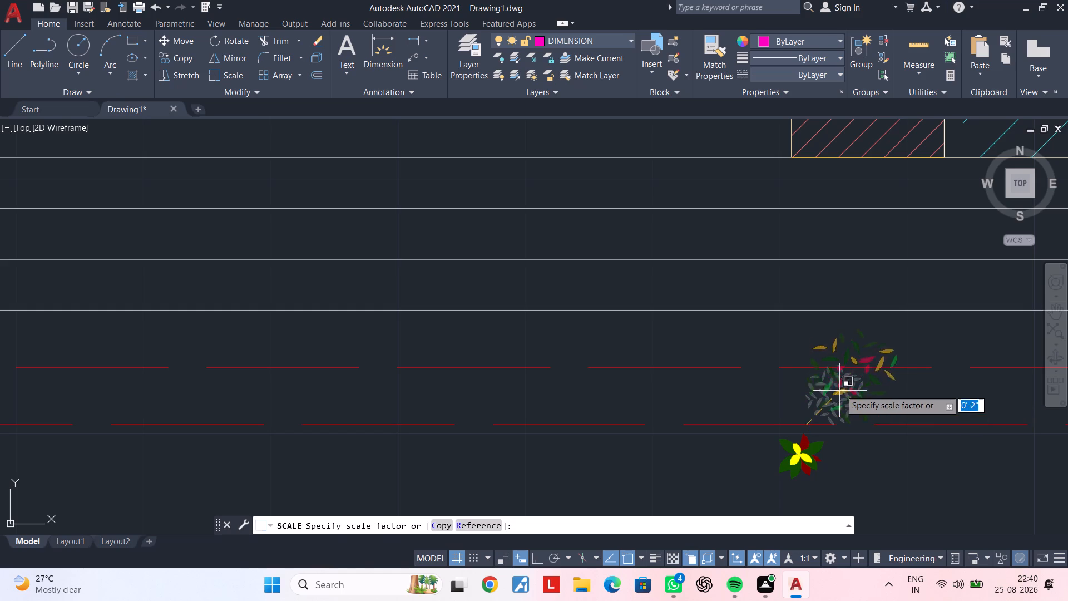
middle_click_drag(868, 333, 702, 368)
left_click(739, 351)
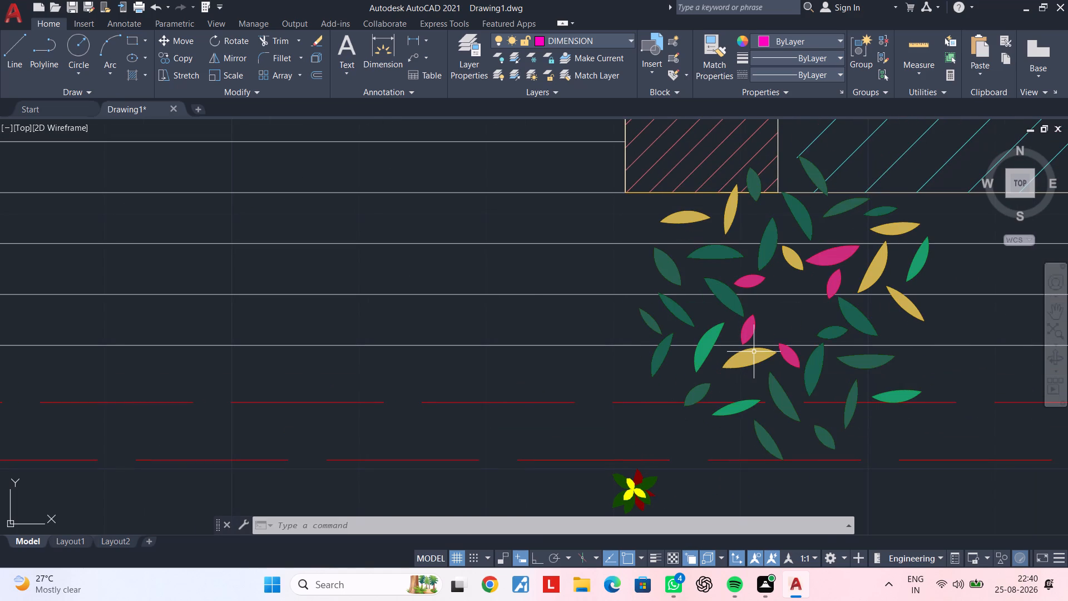
left_click(754, 352)
key("Escape")
Move the enlarged multicoloured plant to the balcony's lower-left corner, just beside the corner column.
left_click(744, 360)
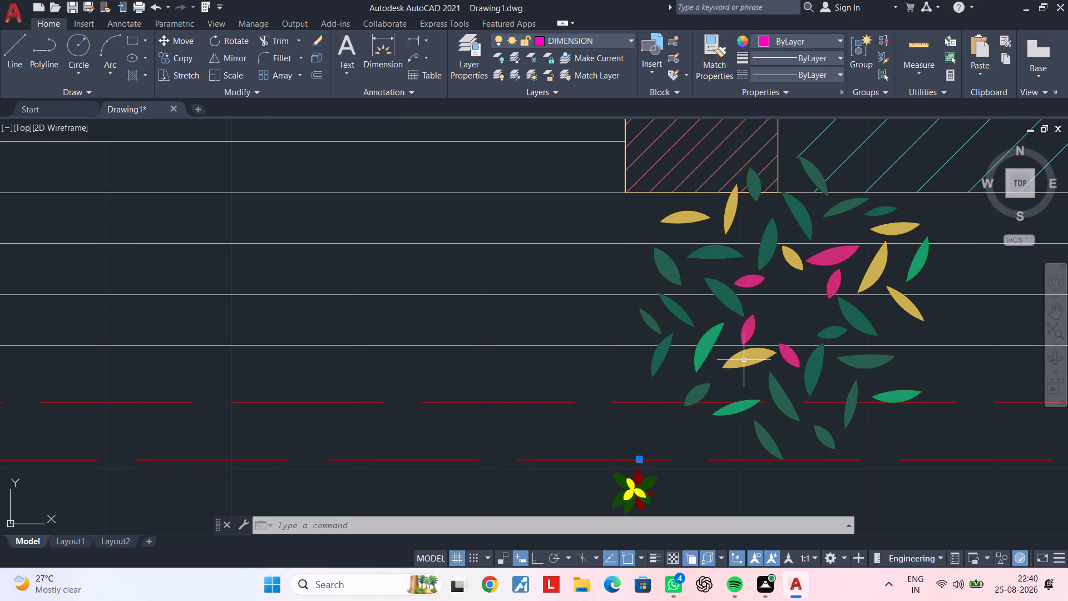
key("m")
key("space")
left_click(740, 361)
scroll(433, 382, "down", 3)
middle_click_drag(344, 382, 796, 378)
middle_click_drag(356, 375, 430, 366)
scroll(411, 370, "up", 1)
left_click(416, 371)
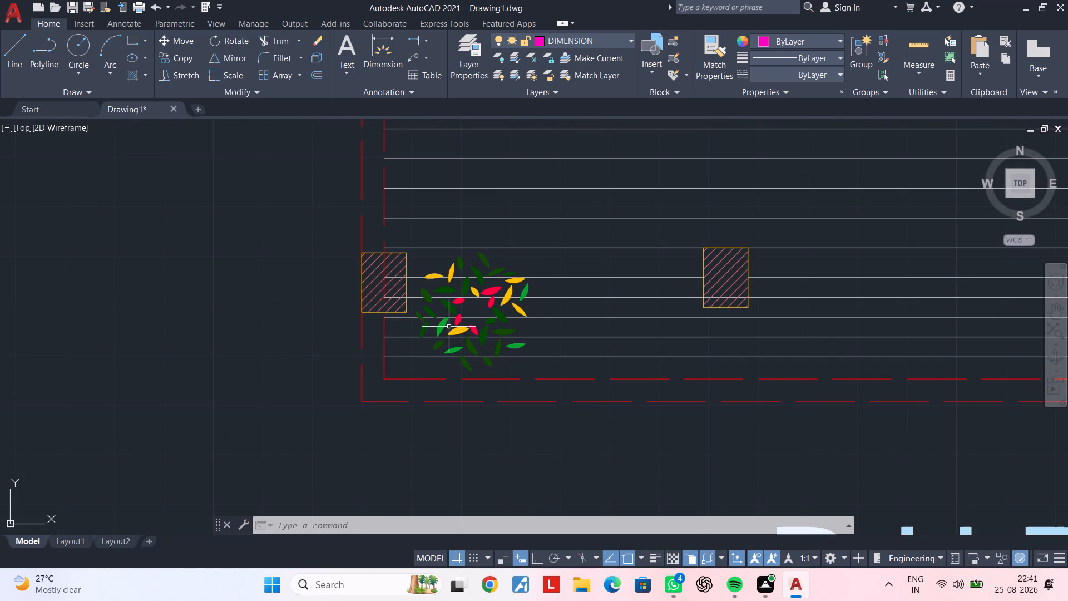
Copy the multicoloured plant to two spots up the balcony's left edge, above the corner column and below the DN label.
left_click(449, 327)
left_click(447, 326)
left_click(440, 326)
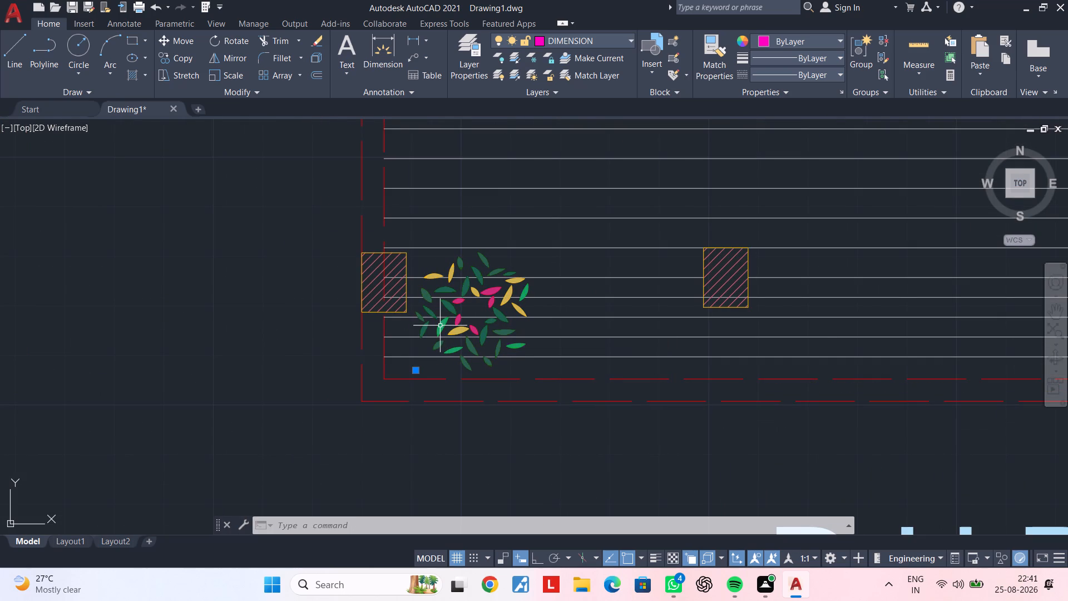
key("c")
type("O")
key("space")
left_click(455, 327)
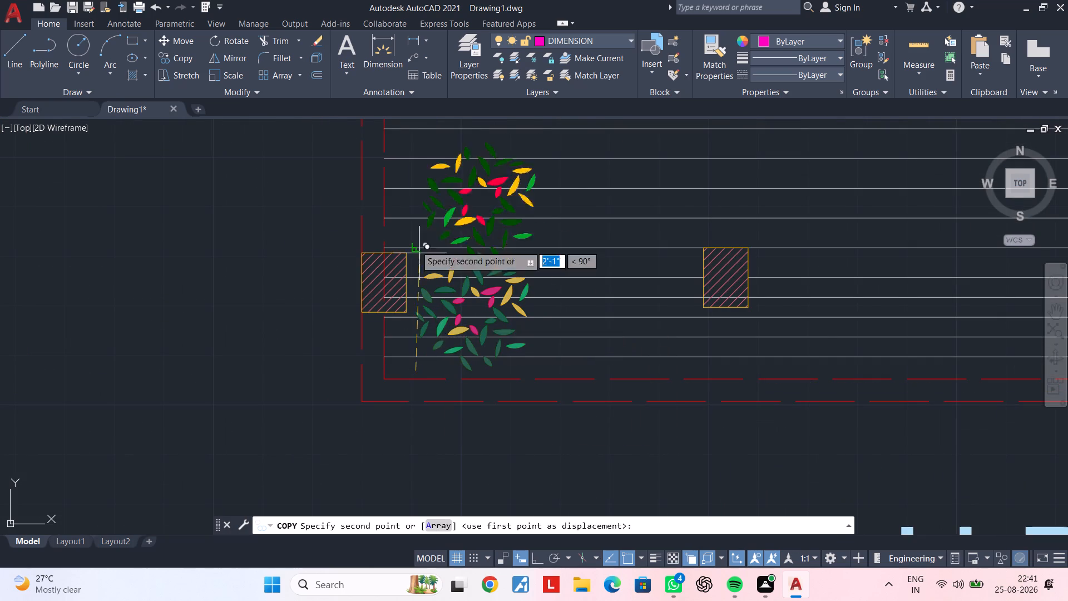
middle_click_drag(406, 237, 408, 393)
left_click(395, 375)
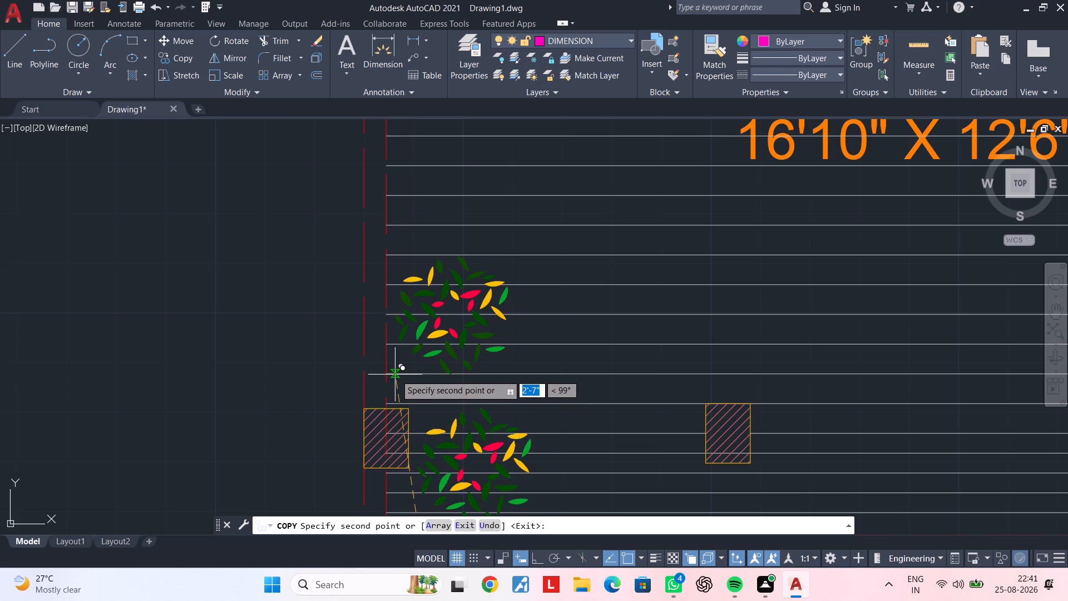
middle_click_drag(400, 373, 403, 476)
scroll(414, 434, "down", 1)
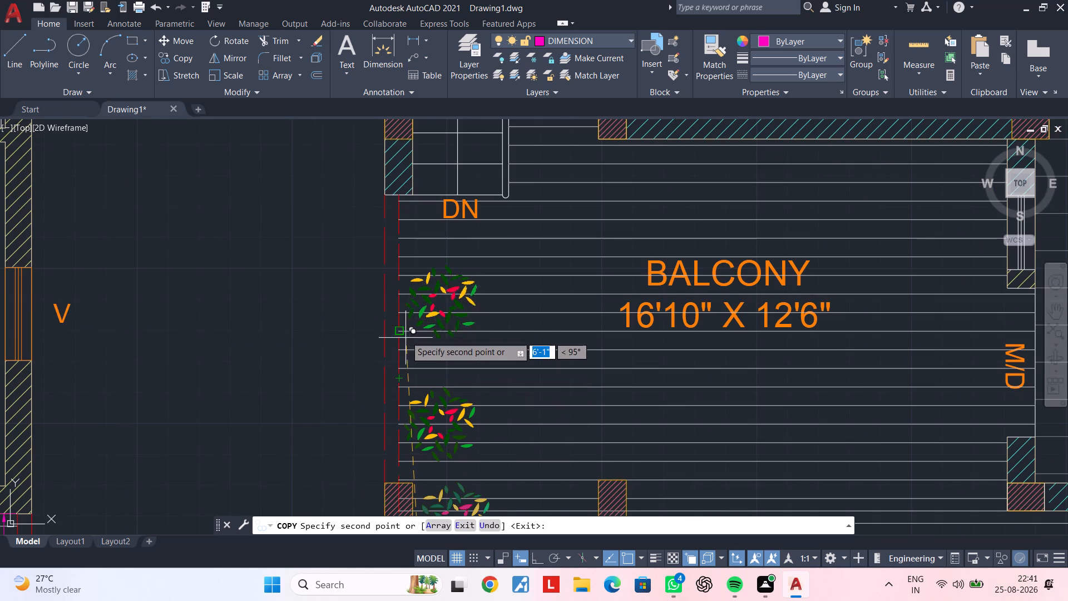
left_click(404, 321)
Place two more copies of the multicoloured plant along the balcony's bottom edge, one on each side of the second column.
middle_click_drag(479, 390, 464, 276)
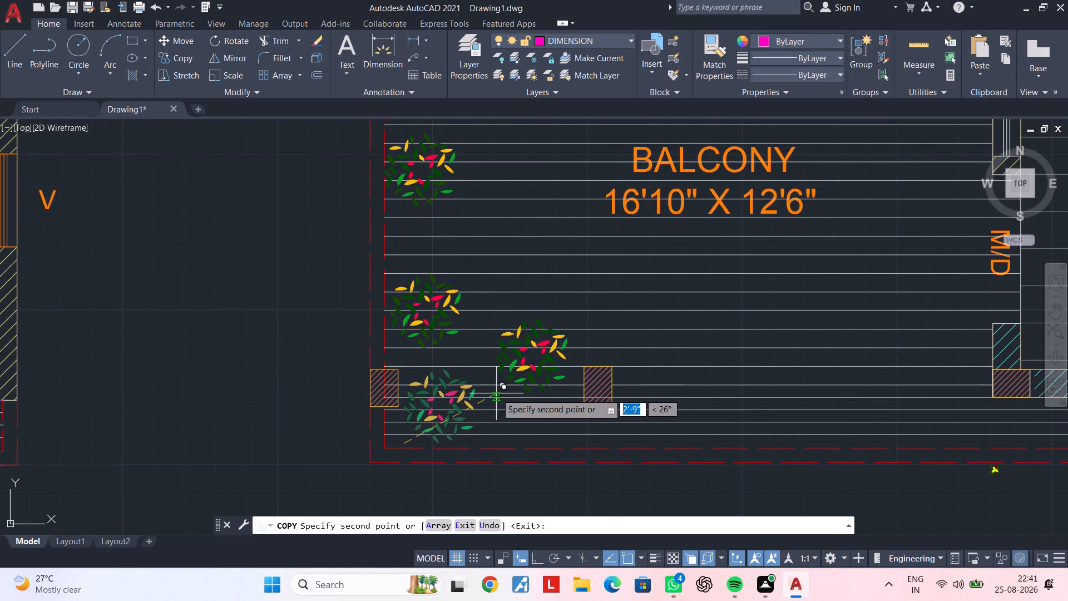
middle_click_drag(493, 400, 478, 363)
scroll(489, 398, "up", 2)
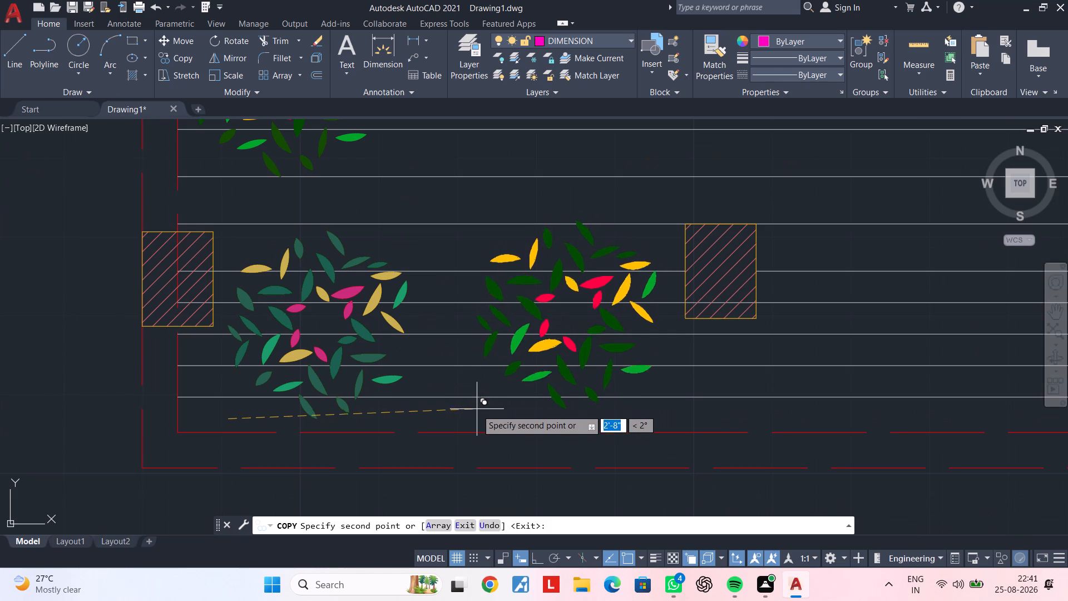
left_click(479, 422)
middle_click_drag(599, 420, 330, 403)
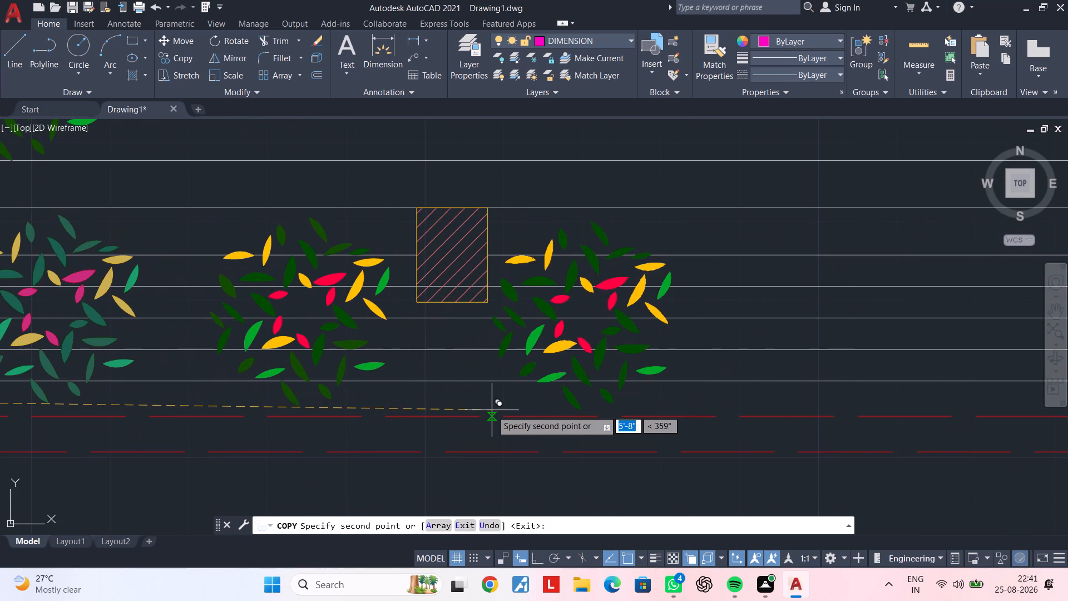
left_click(508, 412)
key("Escape")
key("Escape")
scroll(587, 412, "down", 3)
middle_click_drag(616, 412, 582, 413)
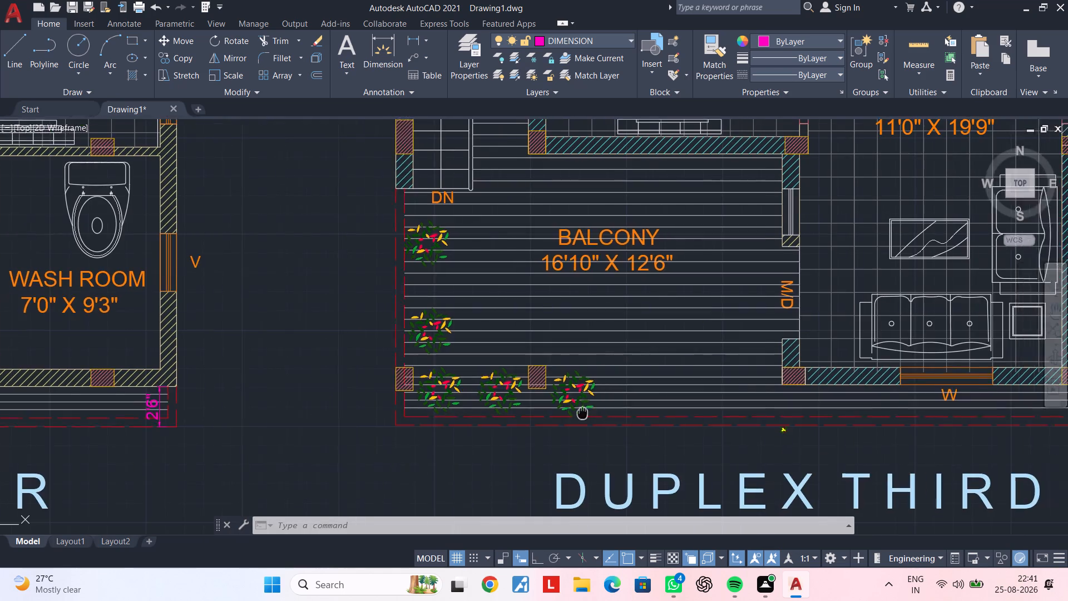
middle_click_drag(582, 413, 498, 417)
key("Escape")
key("Escape")
Scale up the yellow, green and red flower block below the dashed red lines to about three times its size.
middle_click_drag(676, 426, 573, 405)
scroll(593, 420, "up", 5)
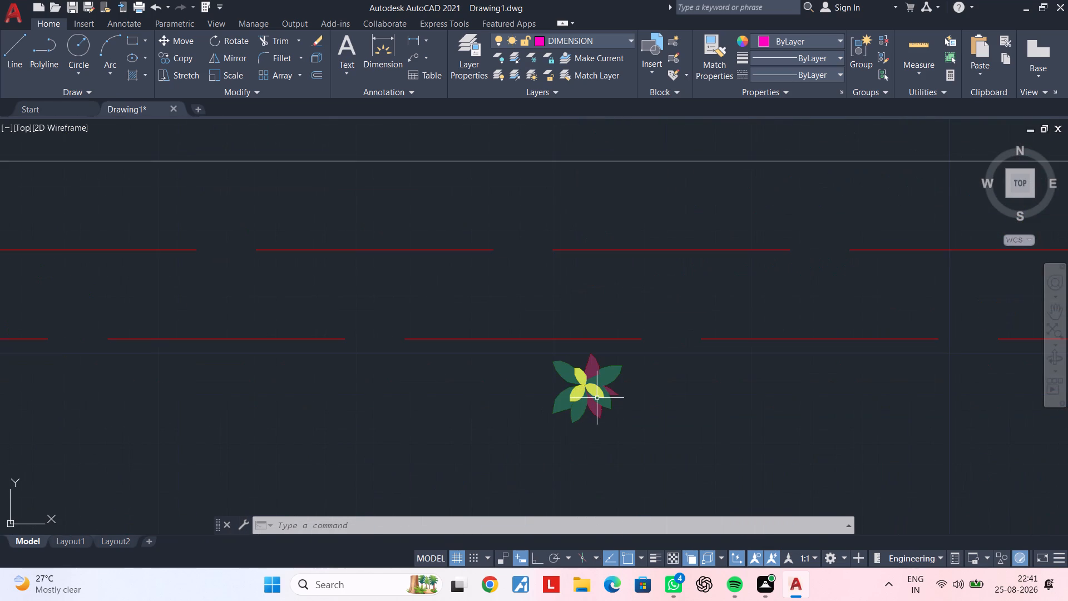
left_click(597, 398)
type("SC")
key("space")
left_click(593, 417)
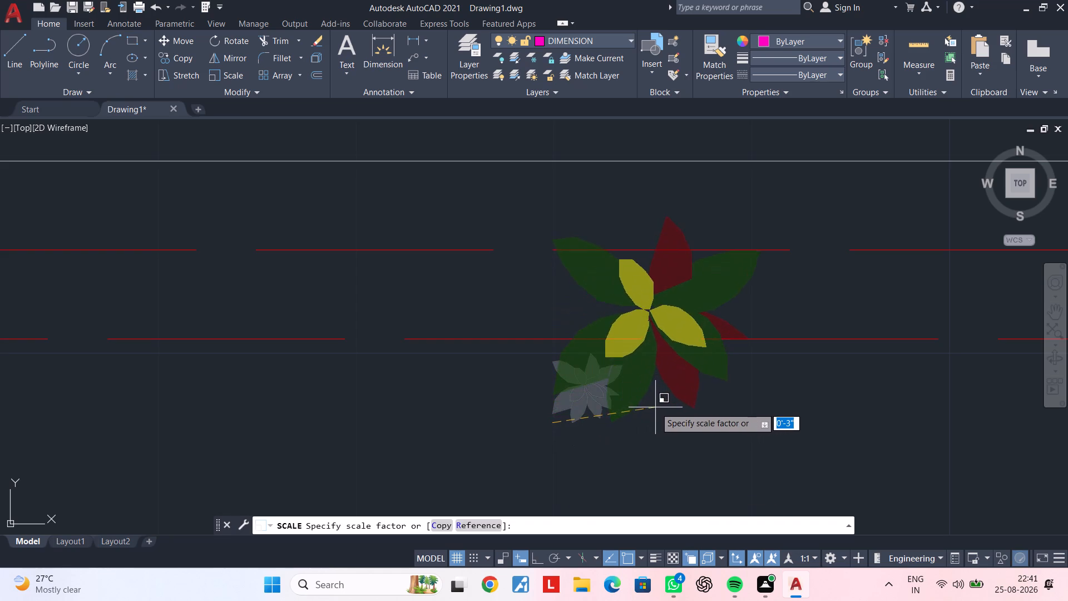
left_click(655, 407)
key("Escape")
Move the enlarged flower block below the second balcony column, between the second and third multicoloured plants.
left_click(665, 378)
type("M")
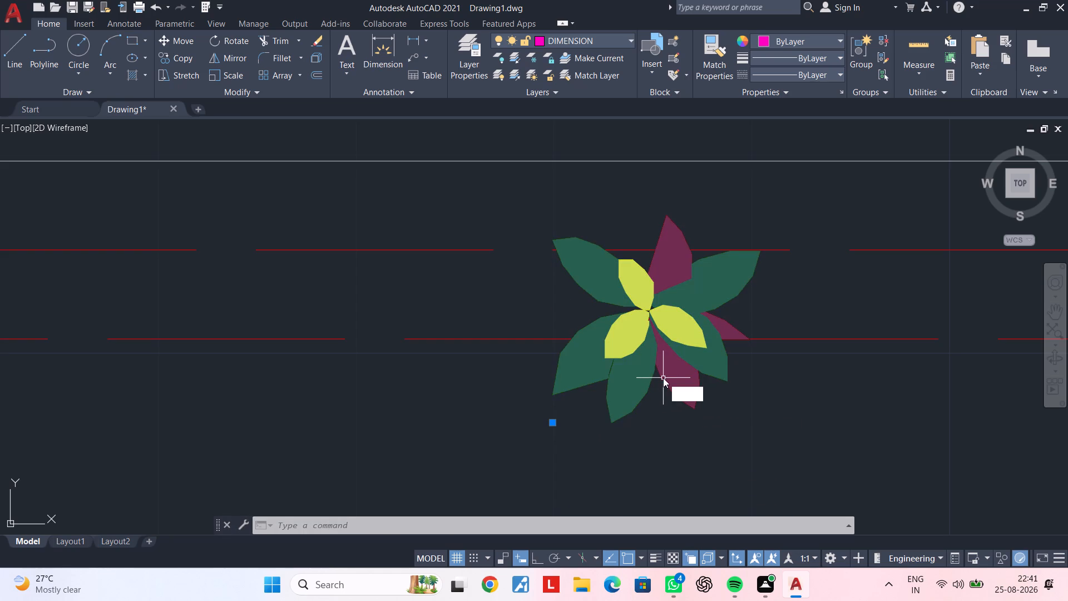
key("space")
left_click(663, 378)
scroll(438, 392, "down", 2)
middle_click_drag(379, 381, 777, 380)
middle_click_drag(398, 366, 540, 363)
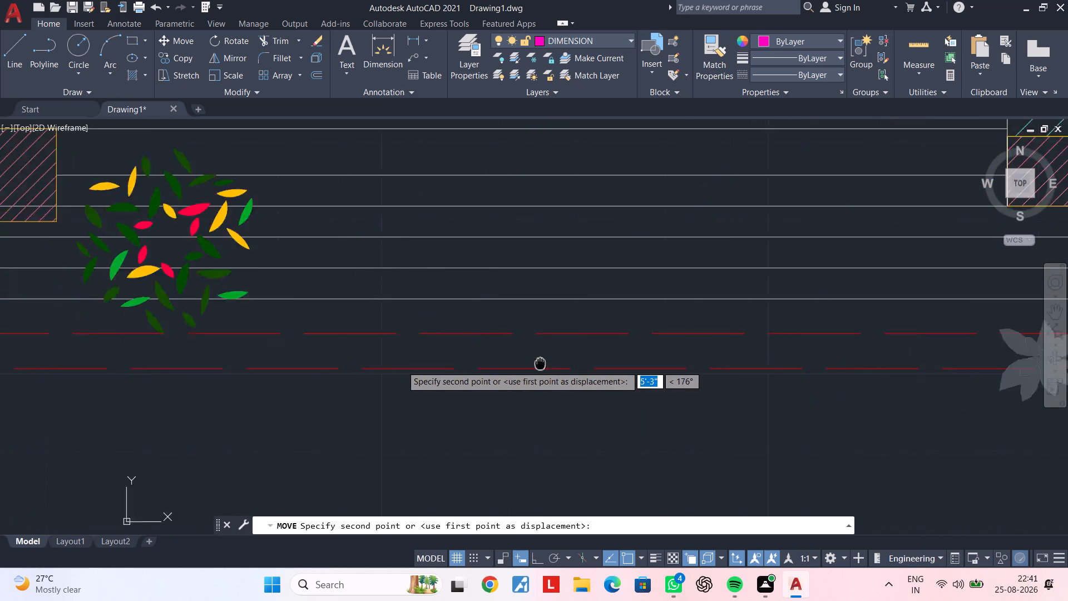
middle_click_drag(540, 363, 701, 365)
middle_click_drag(286, 343, 515, 352)
left_click(407, 334)
Copy the flower block between the first two bottom plants, over the corner plant, and between the two plants on the balcony's left edge.
middle_click_drag(352, 339, 501, 345)
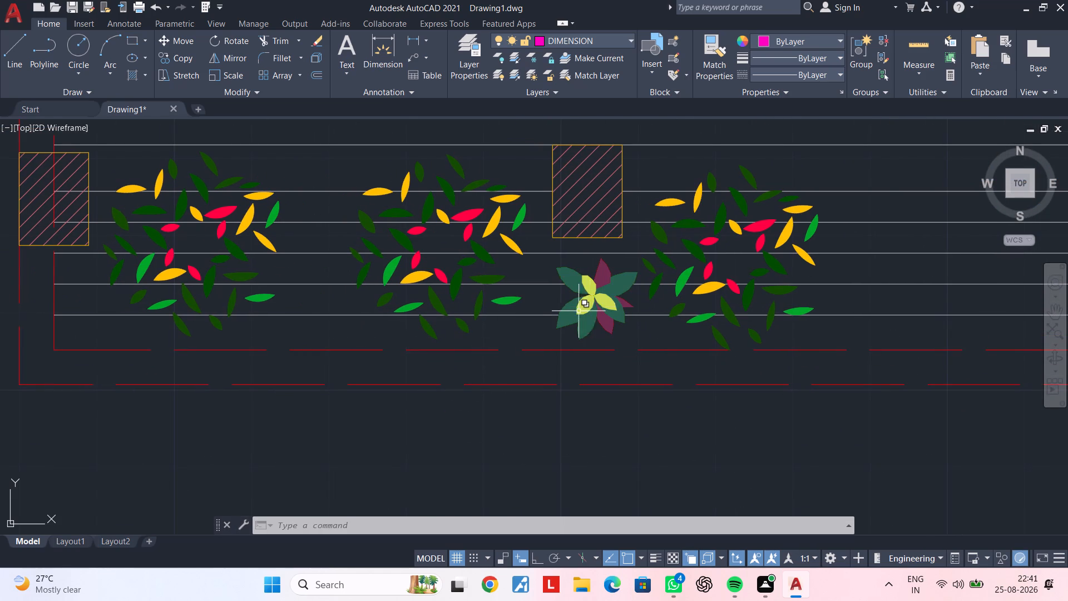
left_click(591, 306)
key("c")
key("o")
key("space")
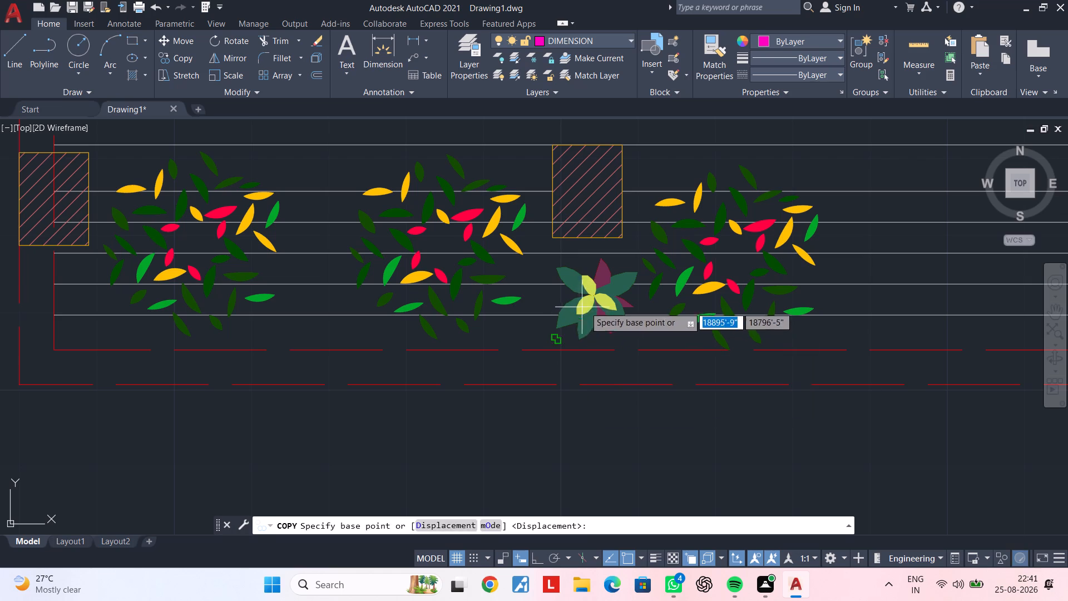
left_click(590, 307)
left_click(276, 338)
middle_click_drag(299, 303, 299, 532)
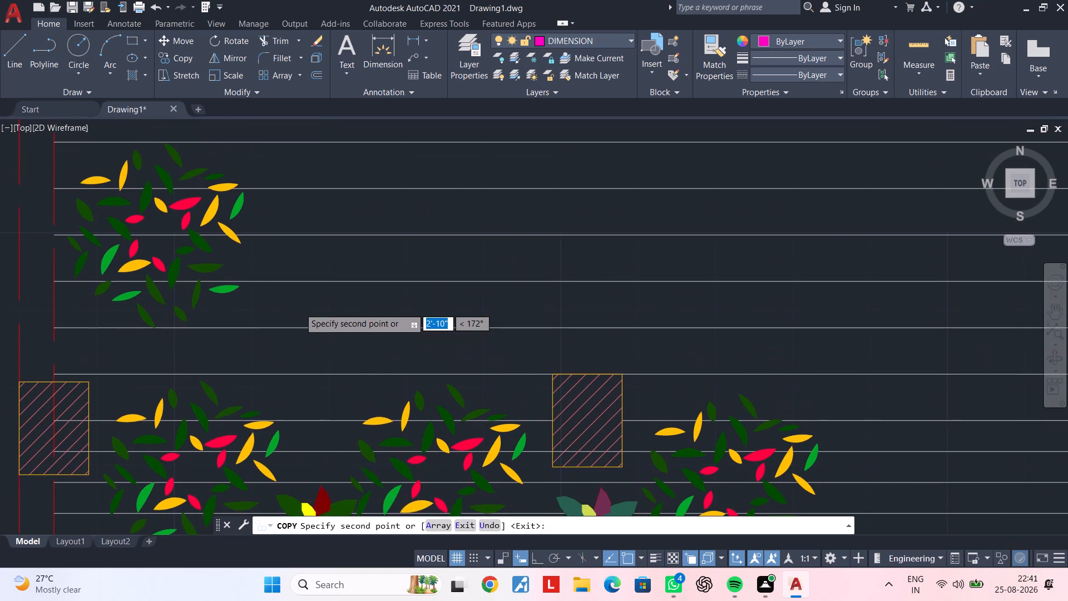
left_click(217, 382)
middle_click_drag(268, 297, 303, 417)
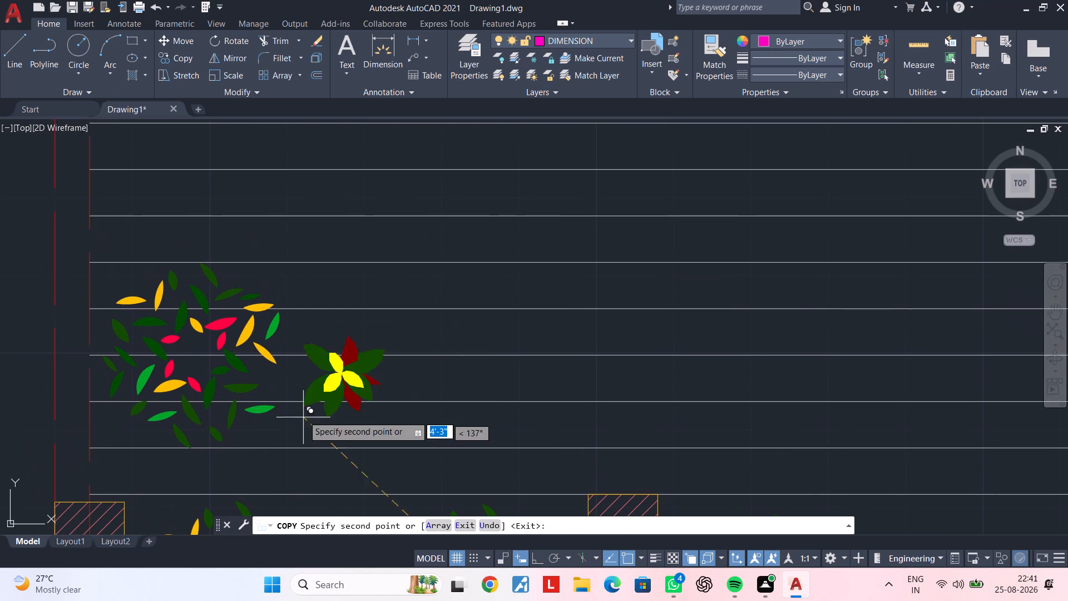
middle_click_drag(298, 278, 364, 495)
left_click(282, 411)
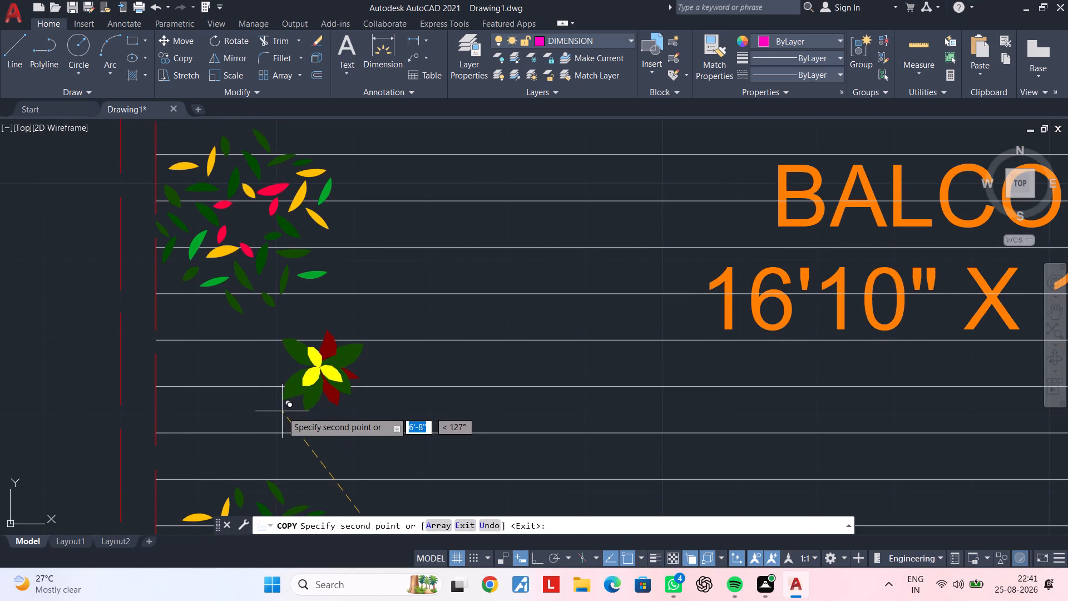
scroll(305, 406, "down", 2)
scroll(365, 397, "down", 1)
middle_click_drag(365, 397, 424, 210)
middle_click_drag(424, 292, 440, 271)
key("Escape")
key("Escape")
middle_click_drag(457, 320, 428, 401)
key("Escape")
Delete the flower copy overlapping the multicoloured plant beside the balcony's corner column.
scroll(357, 384, "up", 2)
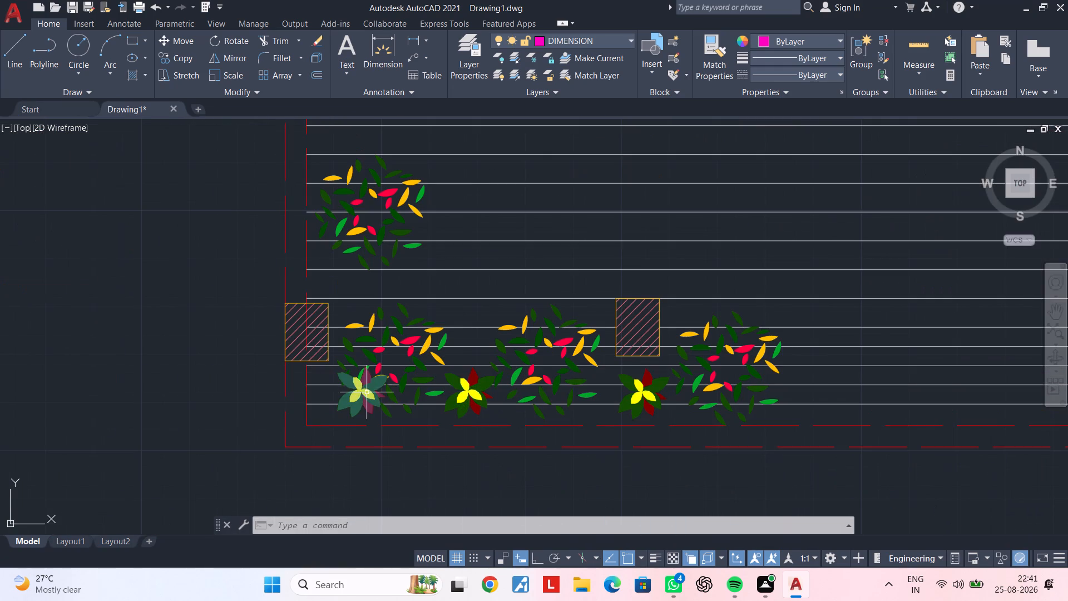
left_click(367, 393)
key("Delete")
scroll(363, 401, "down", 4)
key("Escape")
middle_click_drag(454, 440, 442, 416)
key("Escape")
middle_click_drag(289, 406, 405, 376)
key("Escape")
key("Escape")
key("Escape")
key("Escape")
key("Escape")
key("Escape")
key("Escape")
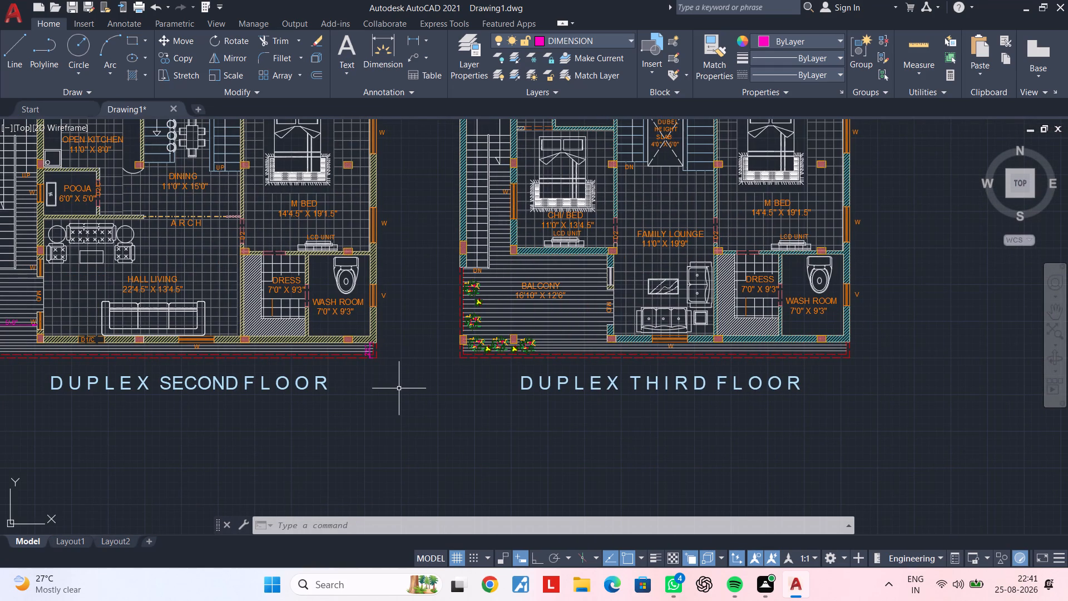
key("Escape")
Copy the multicoloured plant twice along the third-floor balcony's bottom edge, evenly spaced between the existing third plant and the family lounge wall.
scroll(479, 379, "up", 1)
middle_click_drag(479, 379, 338, 390)
scroll(411, 339, "up", 2)
left_click(413, 323)
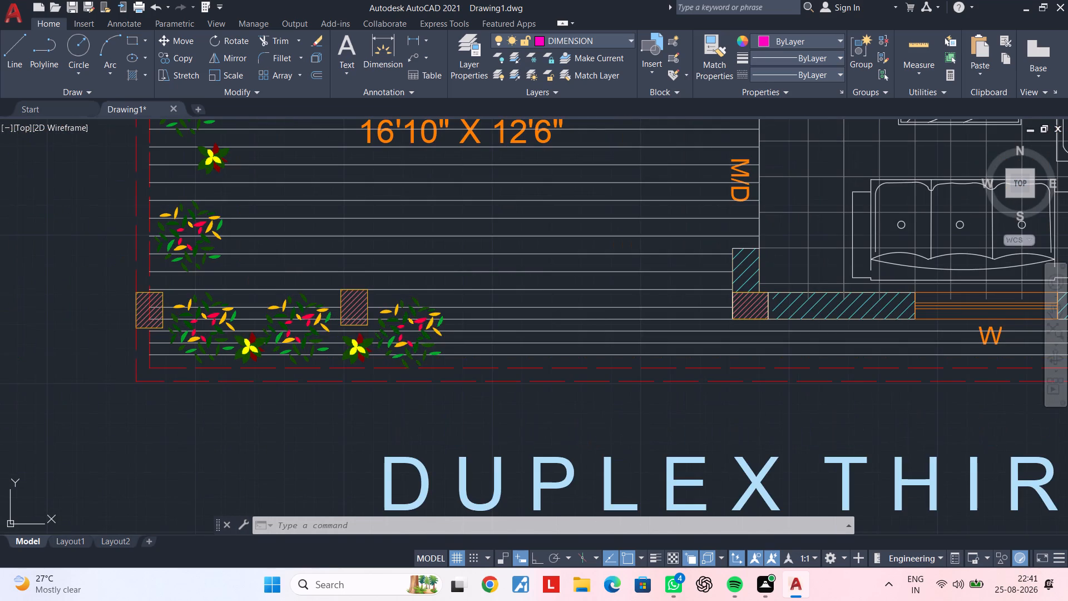
key("c")
key("o")
key("space")
left_click(417, 336)
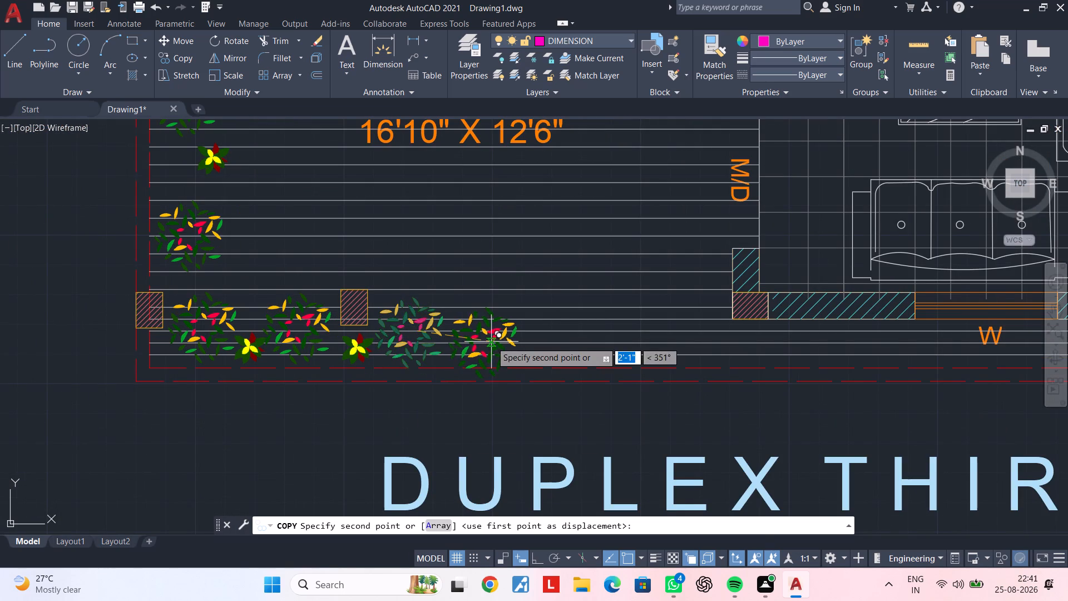
left_click(530, 334)
left_click(653, 332)
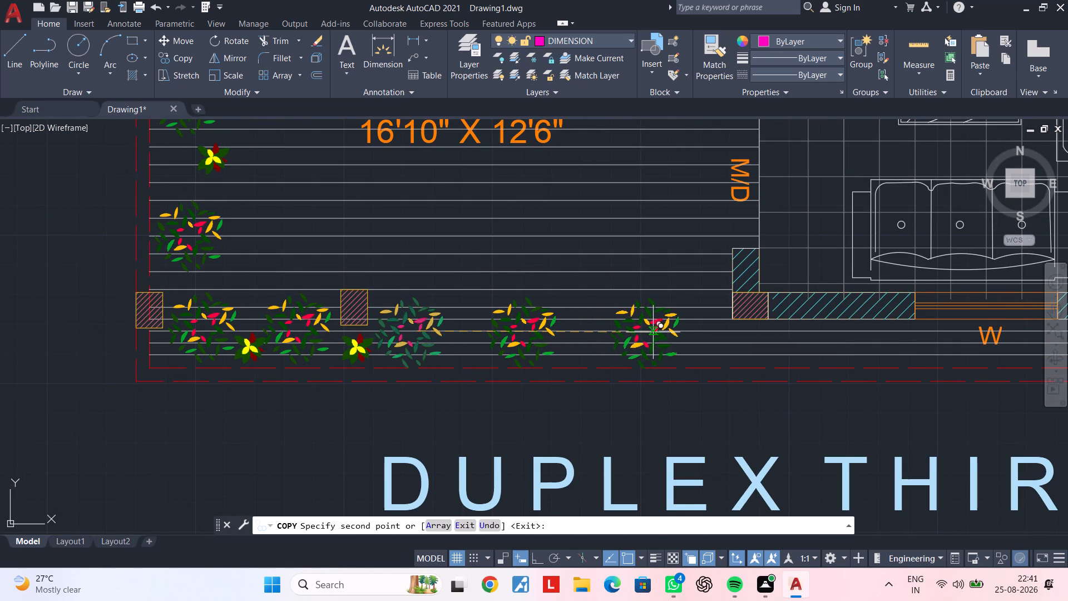
key("Escape")
key("Escape")
Copy the flower block below the second balcony column into the two gaps between the third, fourth and fifth bottom-edge plants.
left_click(360, 348)
key("c")
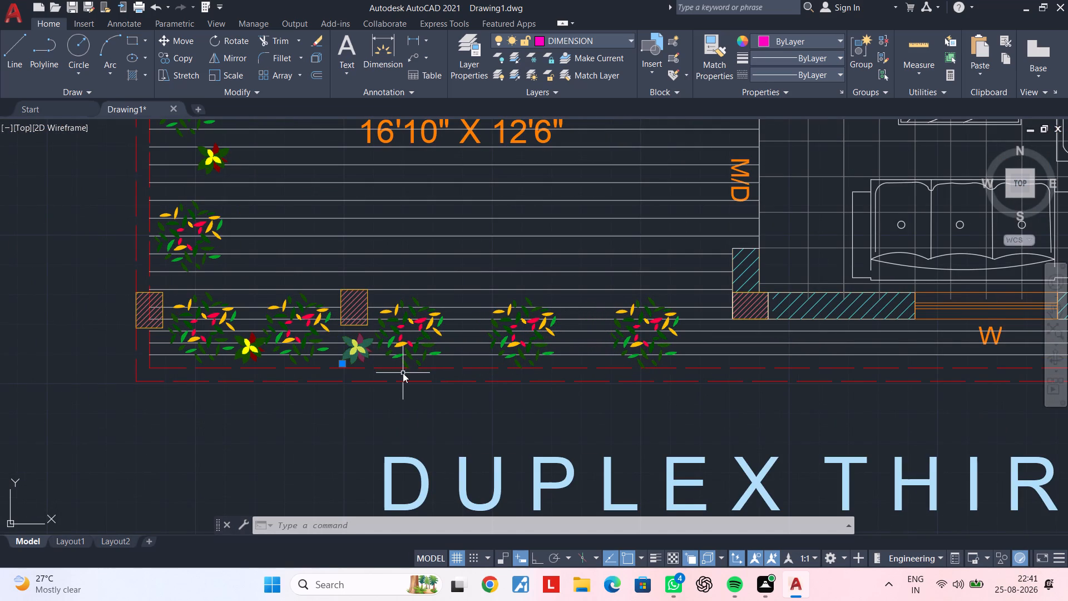
key("o")
key("space")
left_click(404, 376)
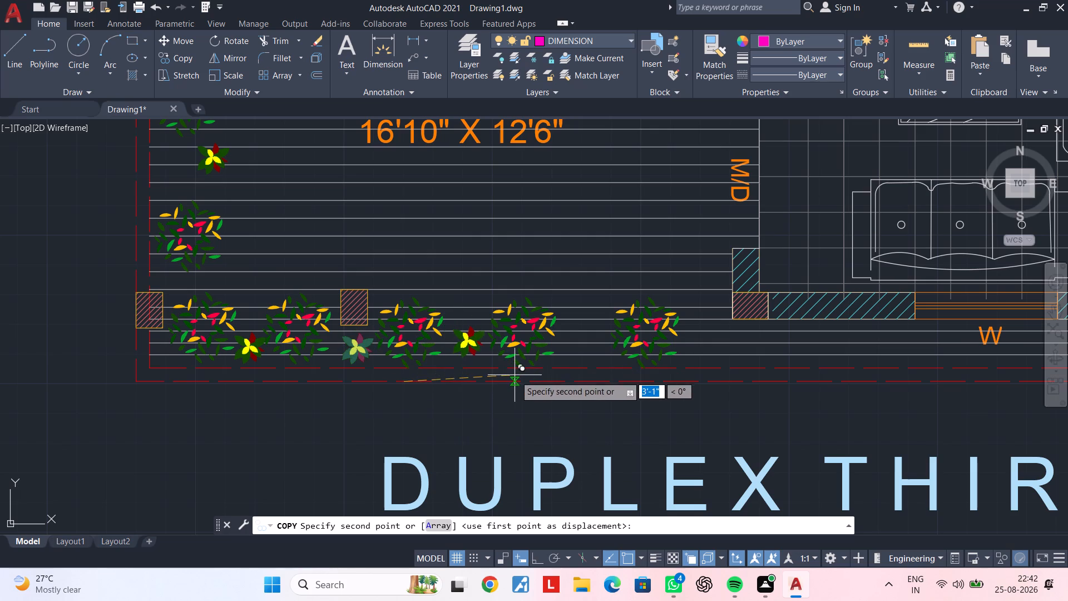
left_click(515, 376)
left_click(633, 375)
key("Escape")
Delete the leftover oversized sofa, table and armchair set lying outside the two duplex floor plans.
scroll(398, 396, "down", 2)
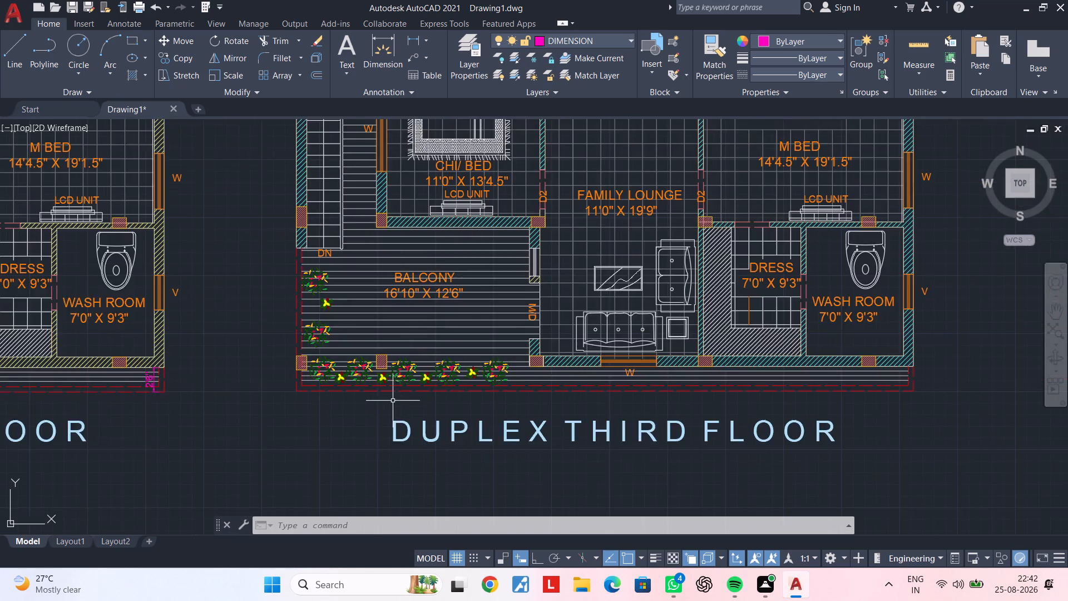
middle_click_drag(393, 401, 503, 358)
key("Escape")
scroll(392, 386, "down", 2)
middle_click_drag(400, 386, 561, 354)
key("Escape")
key("Escape")
key("Escape")
key("Escape")
key("Escape")
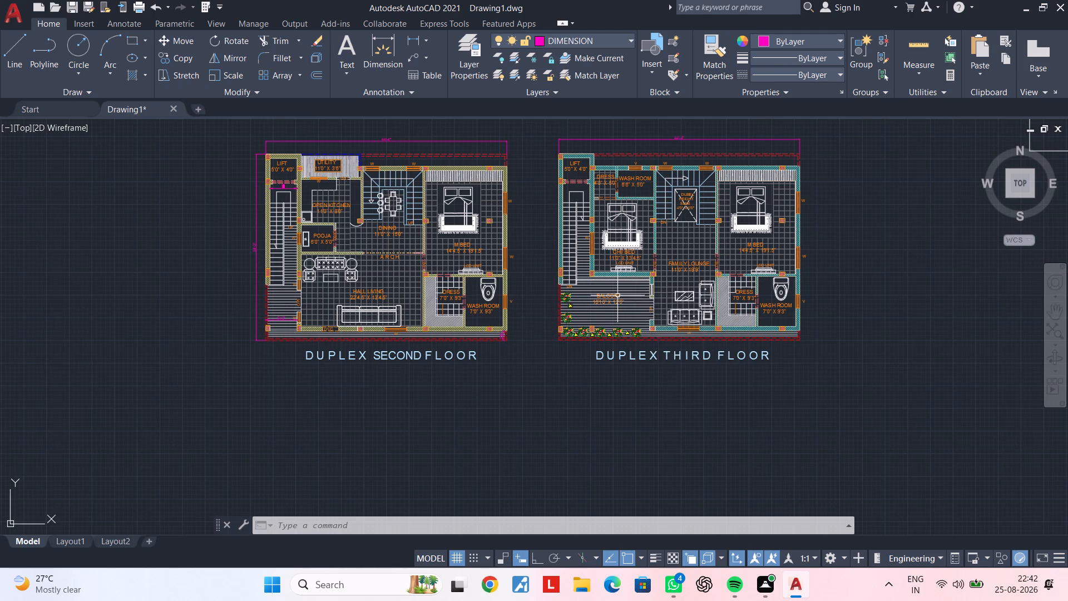
scroll(622, 298, "down", 1)
middle_click_drag(616, 313, 586, 374)
key("Escape")
key("Escape")
middle_click_drag(770, 349, 359, 480)
scroll(504, 430, "down", 2)
left_click(648, 416)
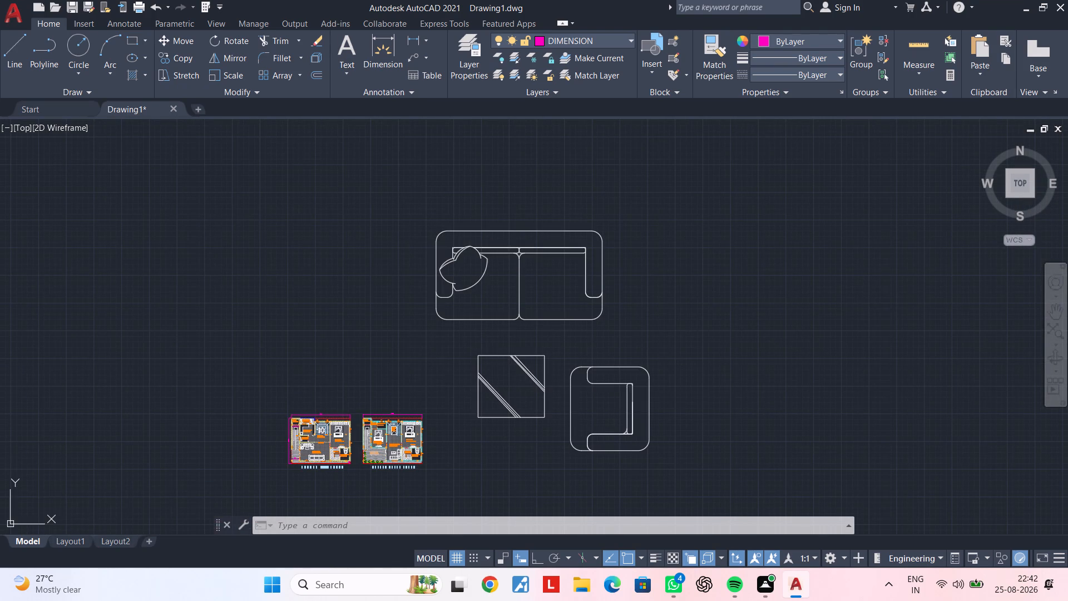
key("Delete")
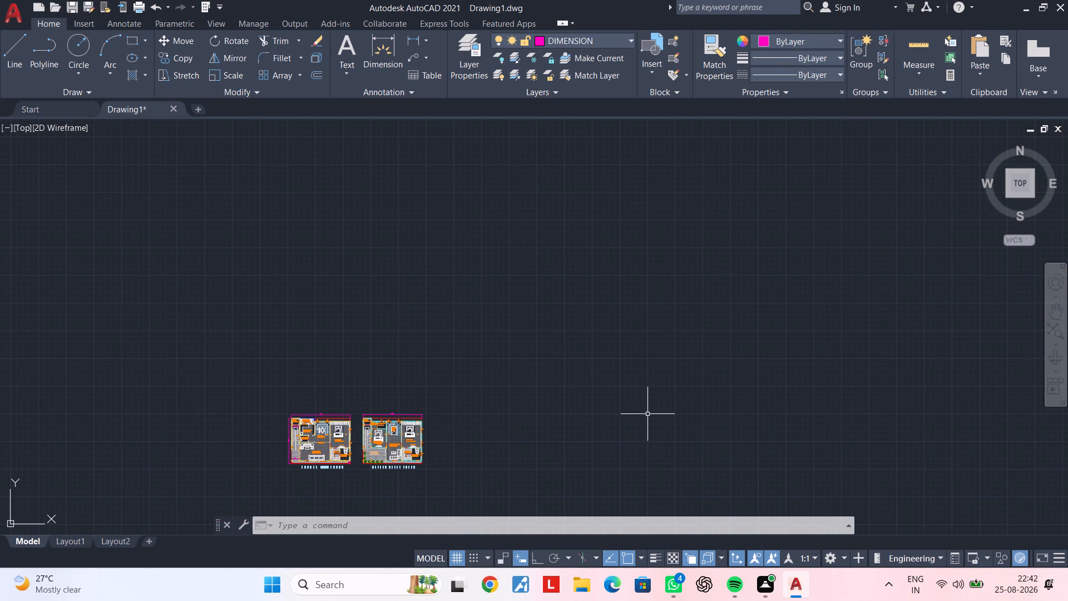
Review both duplex floor plans side by side, including their overall dimensions.
key("Escape")
middle_click_drag(530, 404, 611, 321)
scroll(459, 371, "up", 4)
middle_click_drag(438, 355, 630, 316)
key("Escape")
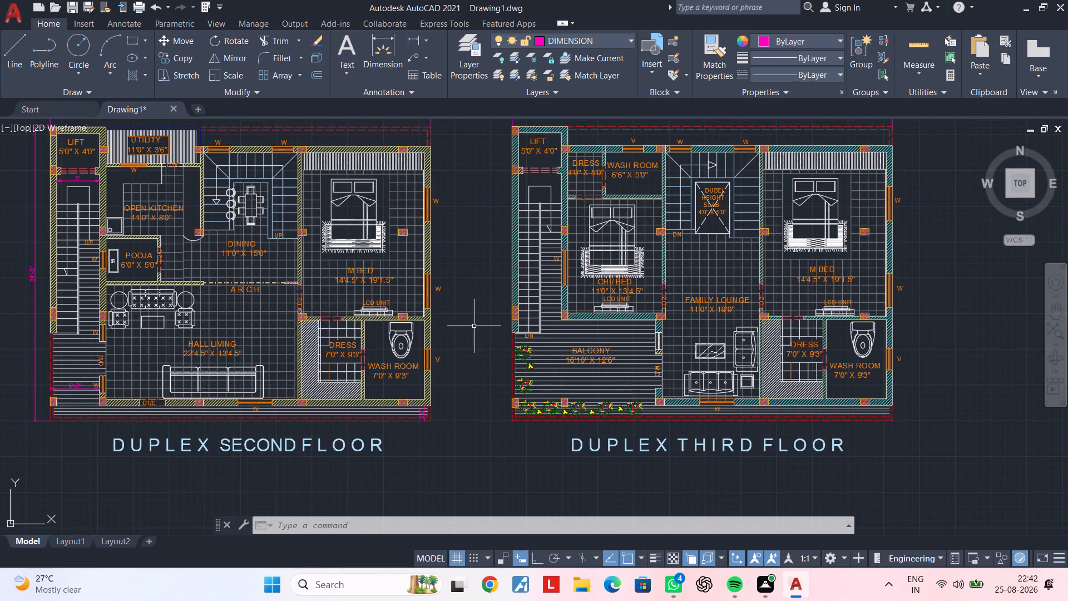
middle_click_drag(477, 326, 478, 427)
key("Escape")
middle_click_drag(491, 368, 550, 285)
key("Escape")
middle_click_drag(551, 287, 560, 264)
middle_click_drag(569, 282, 526, 303)
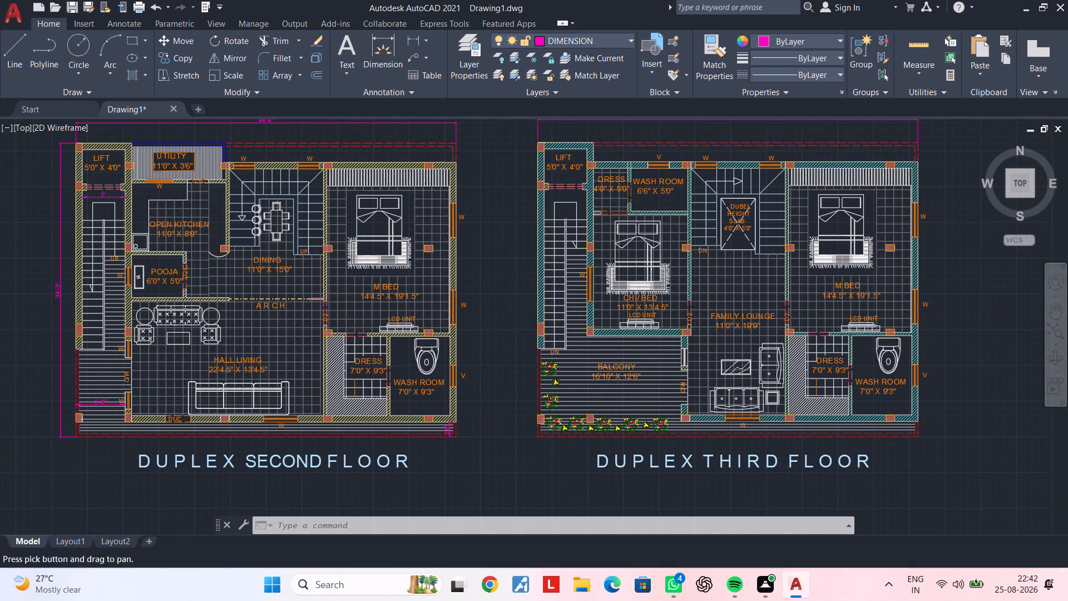
key("Escape")
key("Escape")
scroll(500, 304, "down", 1)
middle_click_drag(500, 315, 497, 353)
key("Escape")
scroll(373, 245, "up", 2)
scroll(373, 250, "down", 1)
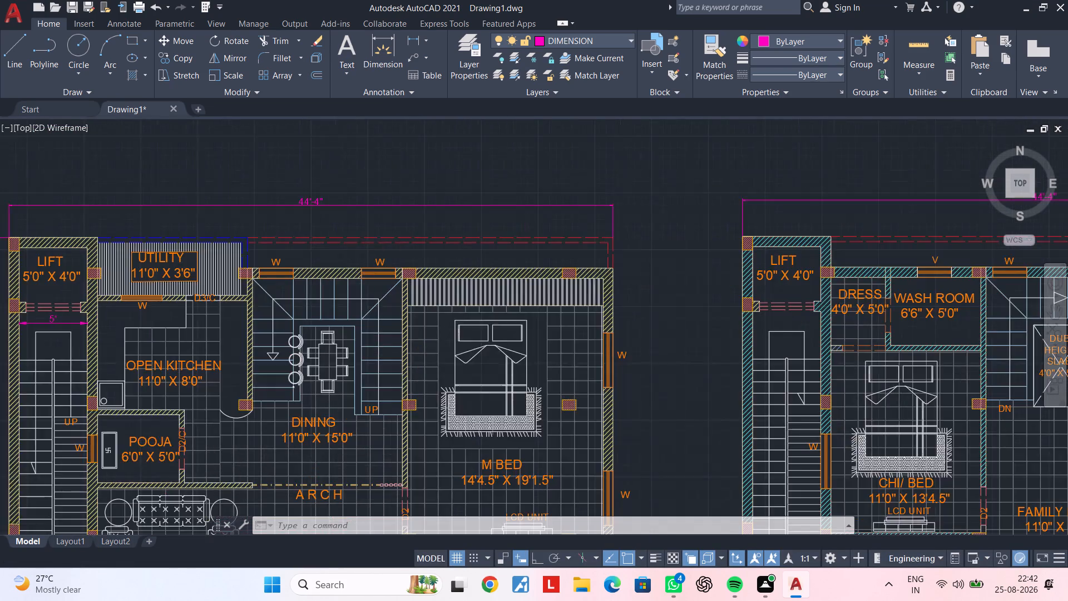
Set the arrow size of the second-floor plan's overall width and overall depth dimensions to 6".
scroll(373, 250, "down", 1)
middle_click_drag(389, 255, 440, 219)
key("Escape")
scroll(303, 317, "up", 2)
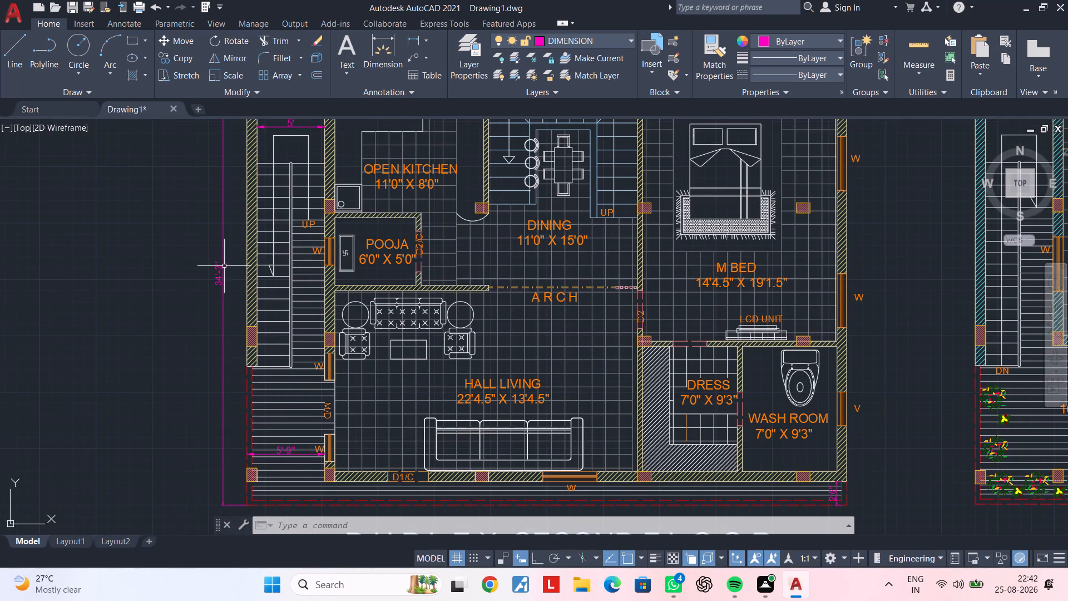
left_click(221, 267)
middle_click_drag(223, 247, 146, 410)
left_click(467, 173)
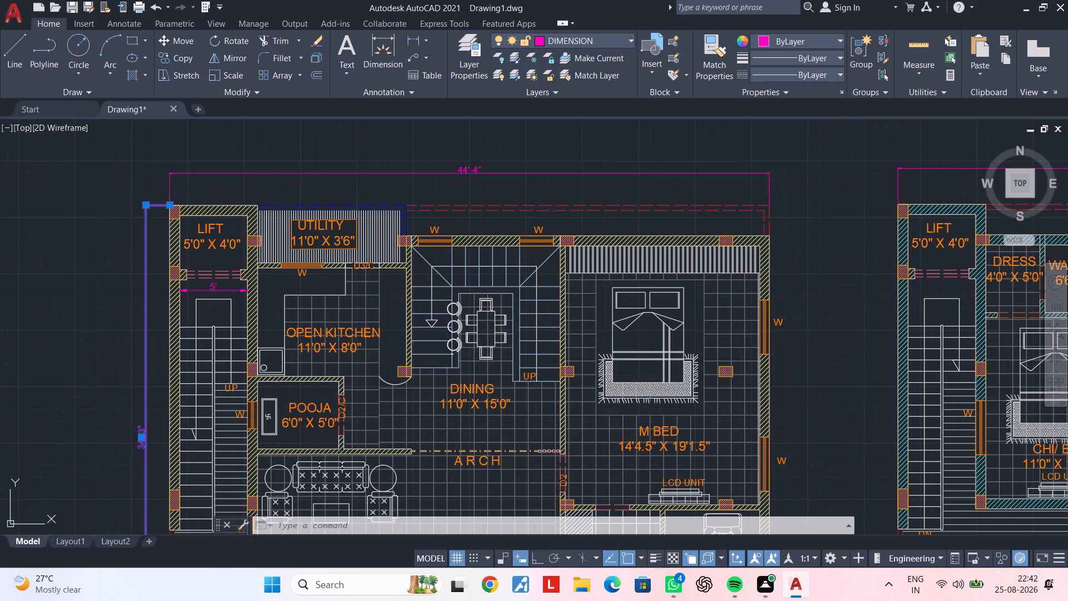
right_click(473, 161)
left_click(527, 517)
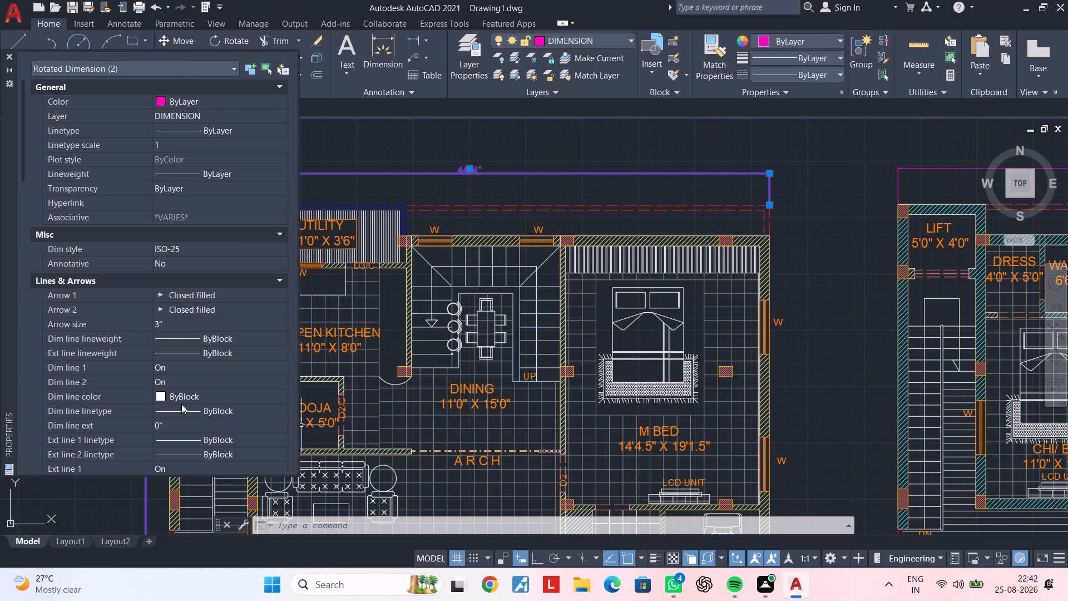
scroll(186, 369, "down", 4)
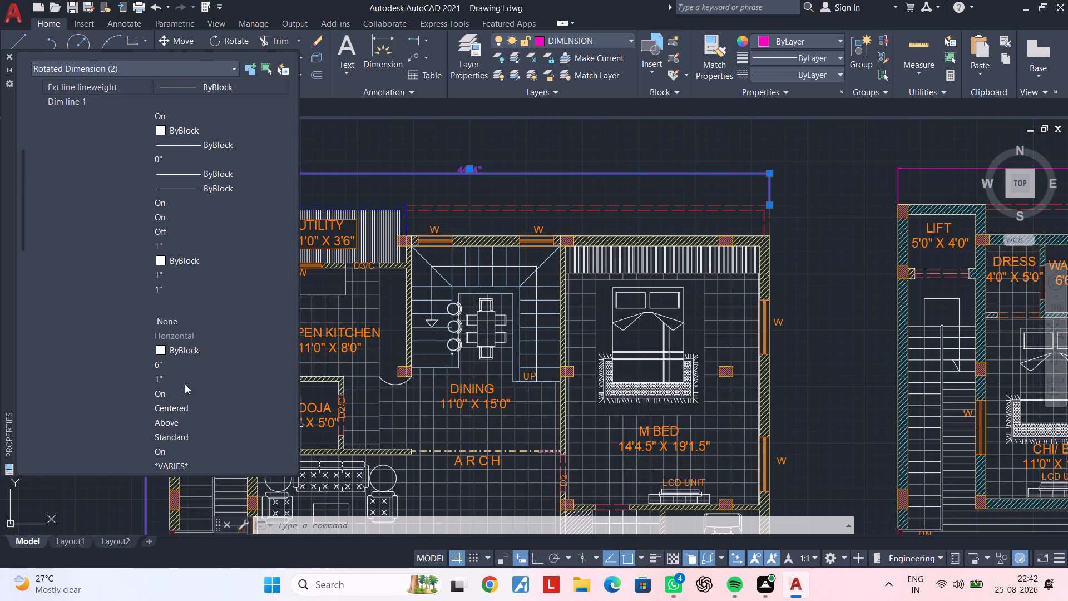
scroll(185, 361, "up", 3)
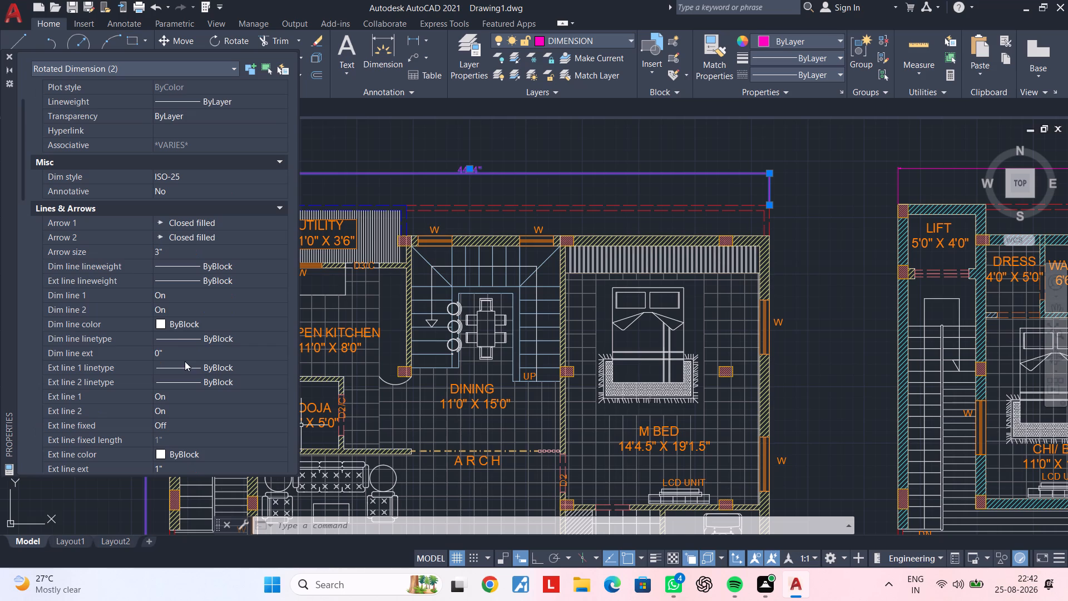
left_click(179, 250)
key("BackSpace")
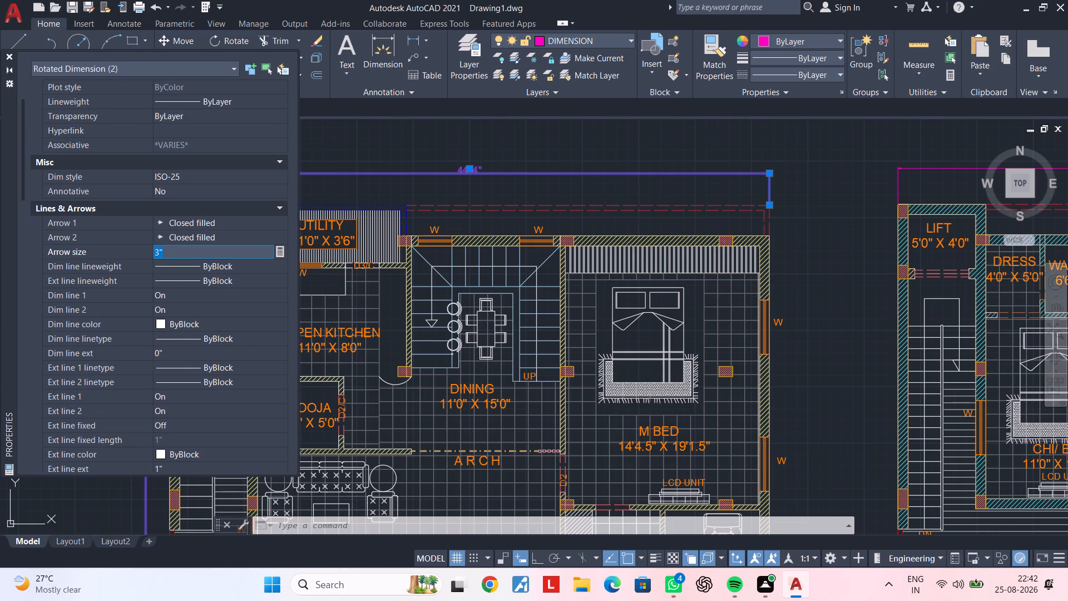
type("6\"")
key("Return")
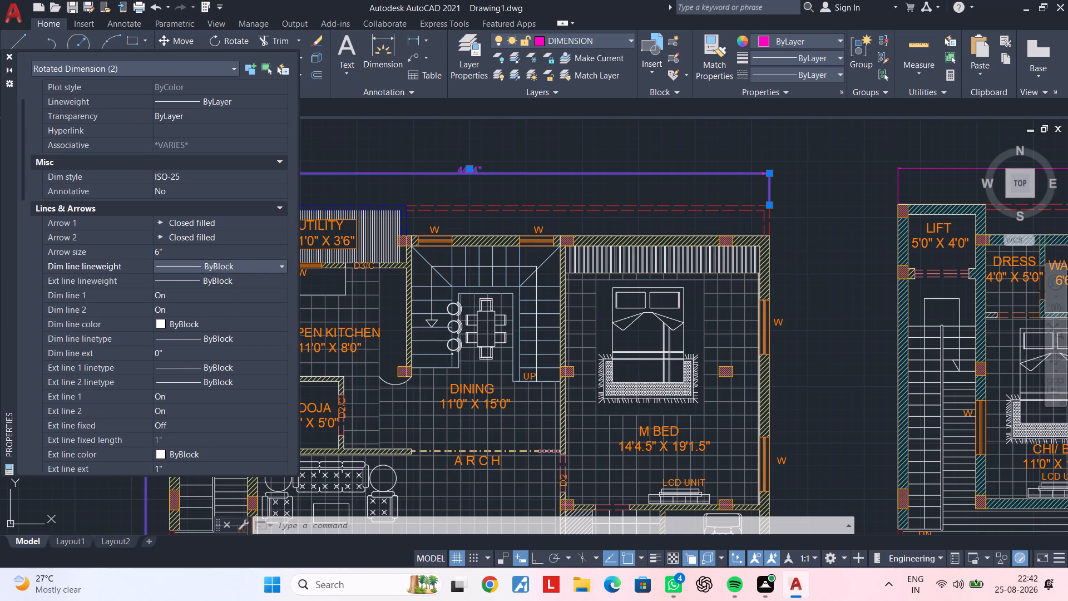
left_click(7, 58)
key("Escape")
Examine the size of the arrows and text on the second-floor plan's overall dimensions.
scroll(71, 122, "down", 1)
key("Escape")
scroll(77, 125, "down", 1)
middle_click_drag(125, 206, 296, 222)
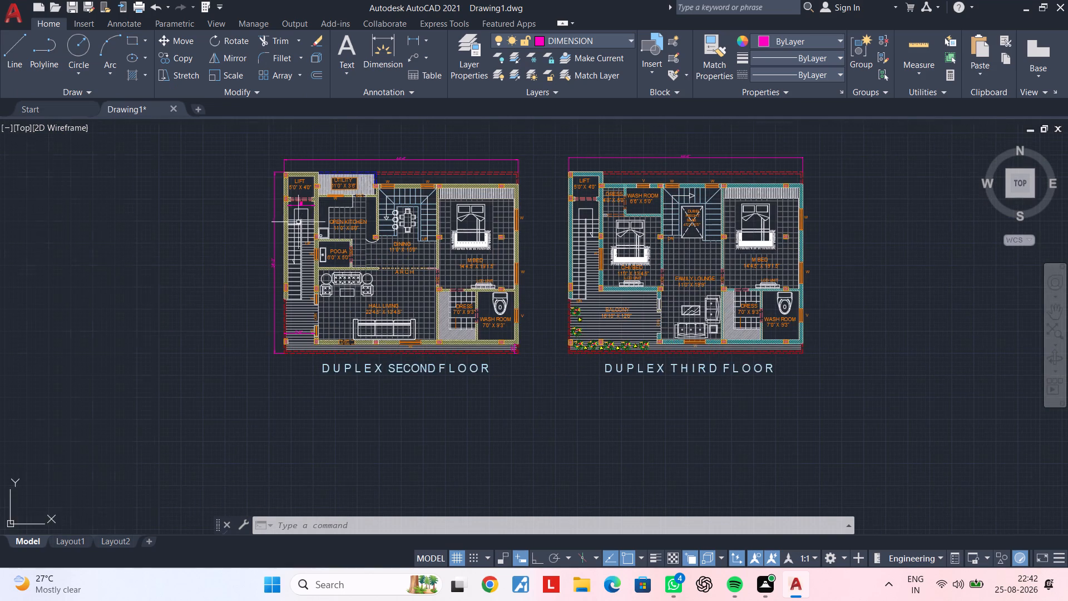
key("Escape")
middle_click_drag(340, 203, 326, 273)
scroll(286, 314, "up", 3)
middle_click_drag(278, 355, 273, 471)
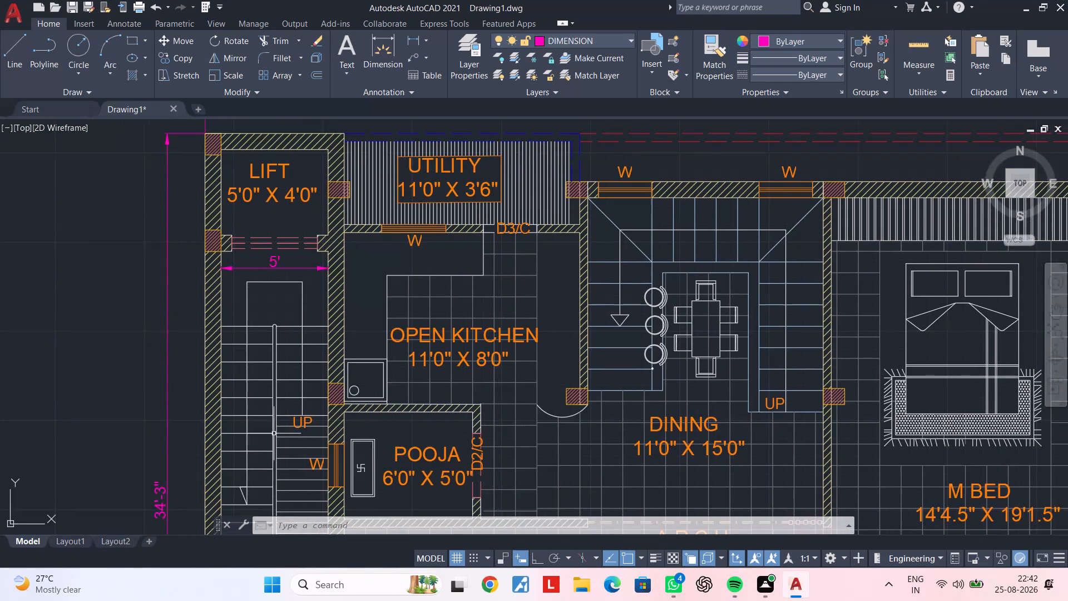
scroll(275, 357, "down", 1)
middle_click_drag(276, 357, 264, 383)
key("Escape")
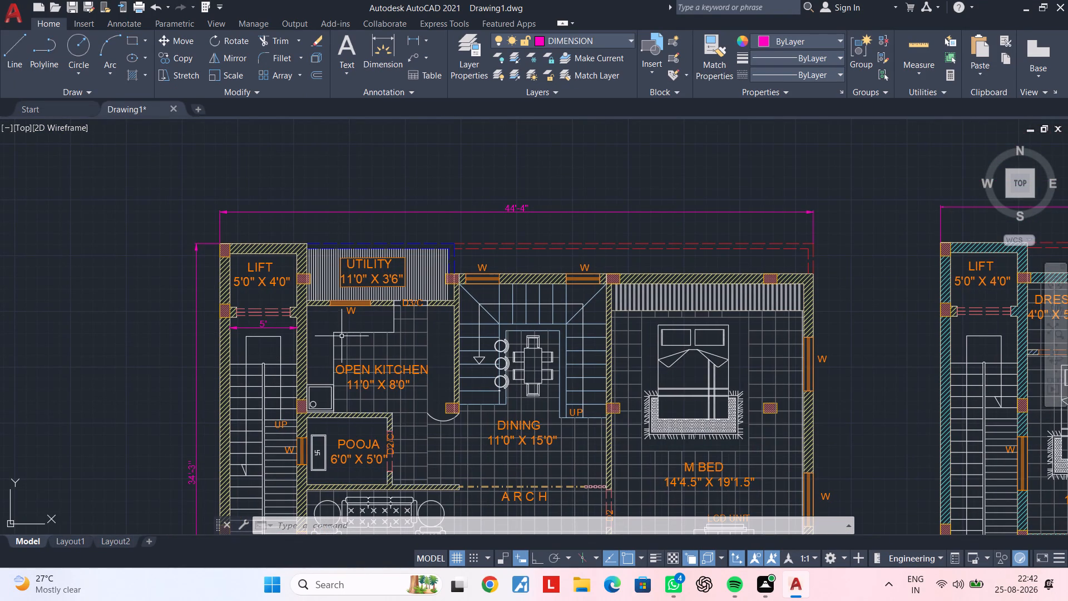
key("Escape")
middle_click_drag(298, 319, 300, 205)
key("Escape")
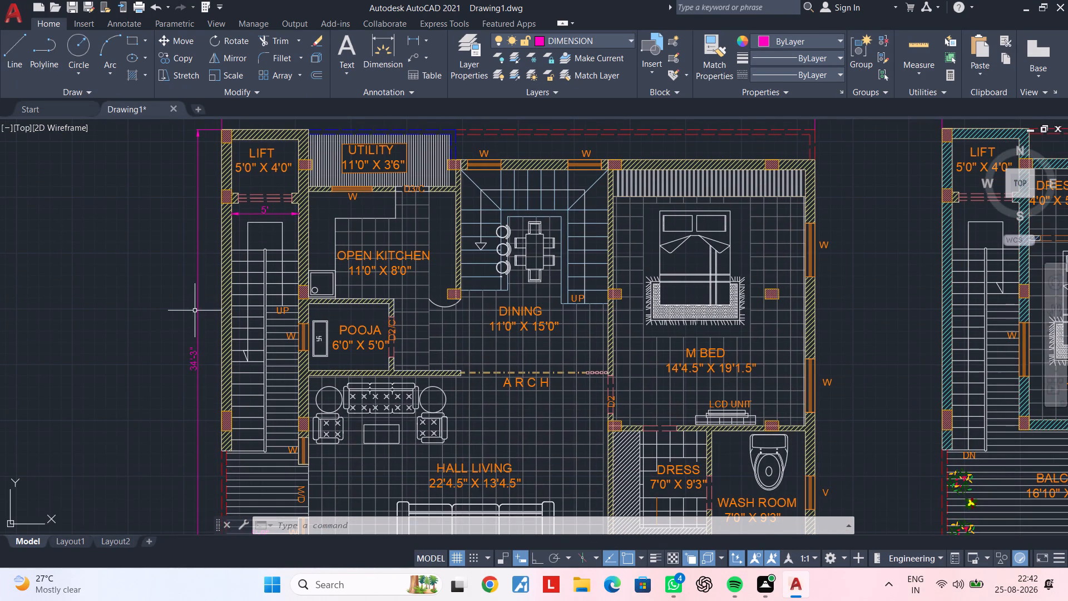
Enlarge the text height of the second-floor plan's overall width and depth dimensions, trying 8" and settling on 1'.
left_click(198, 307)
middle_click_drag(207, 275, 128, 422)
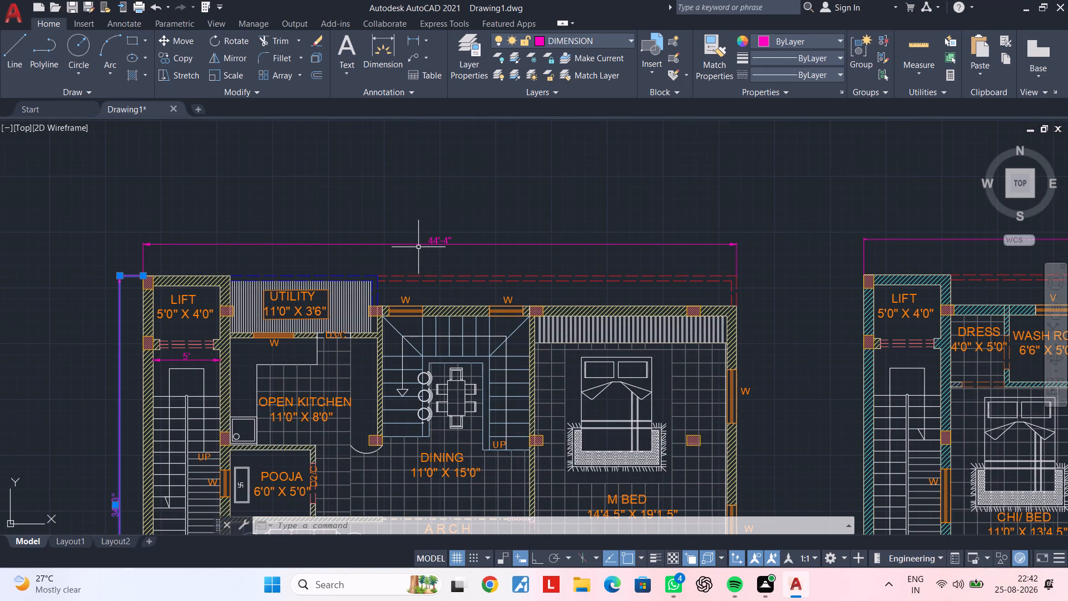
left_click(418, 243)
right_click(436, 179)
left_click(491, 542)
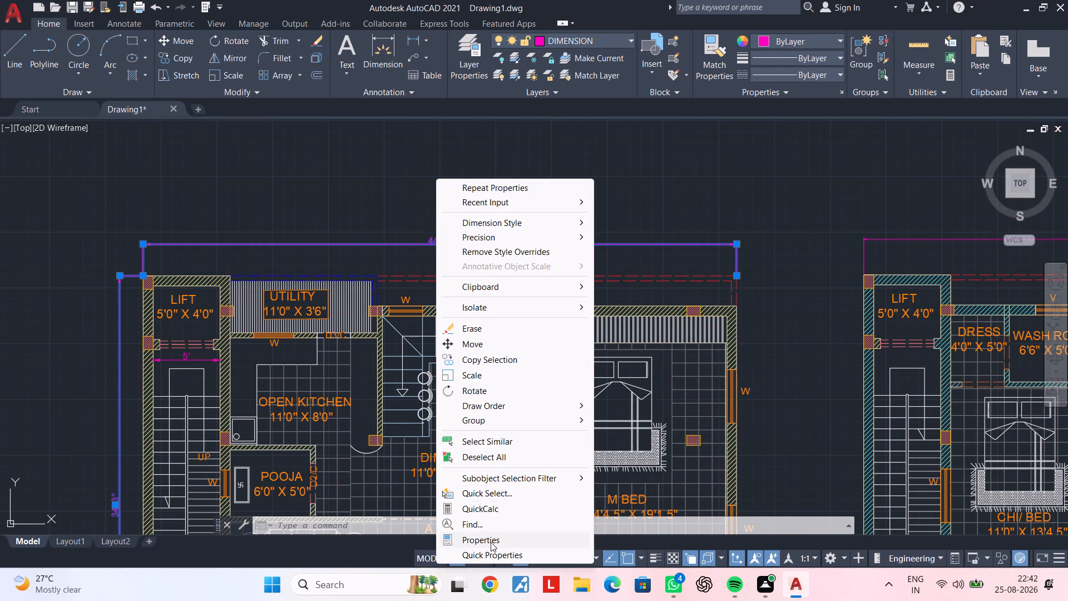
scroll(201, 336, "down", 3)
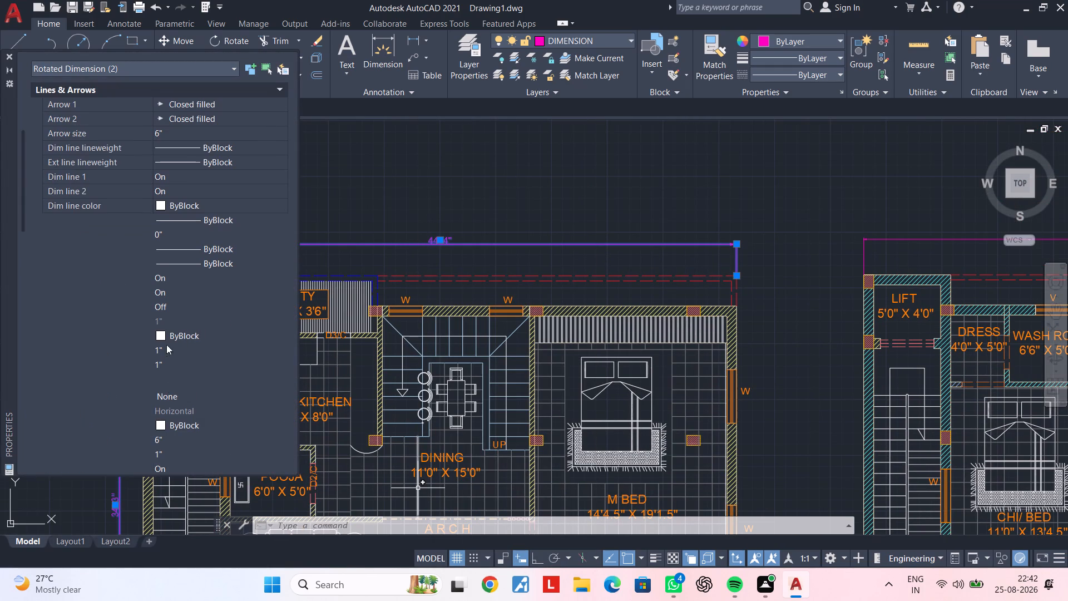
scroll(166, 309, "down", 2)
left_click(176, 309)
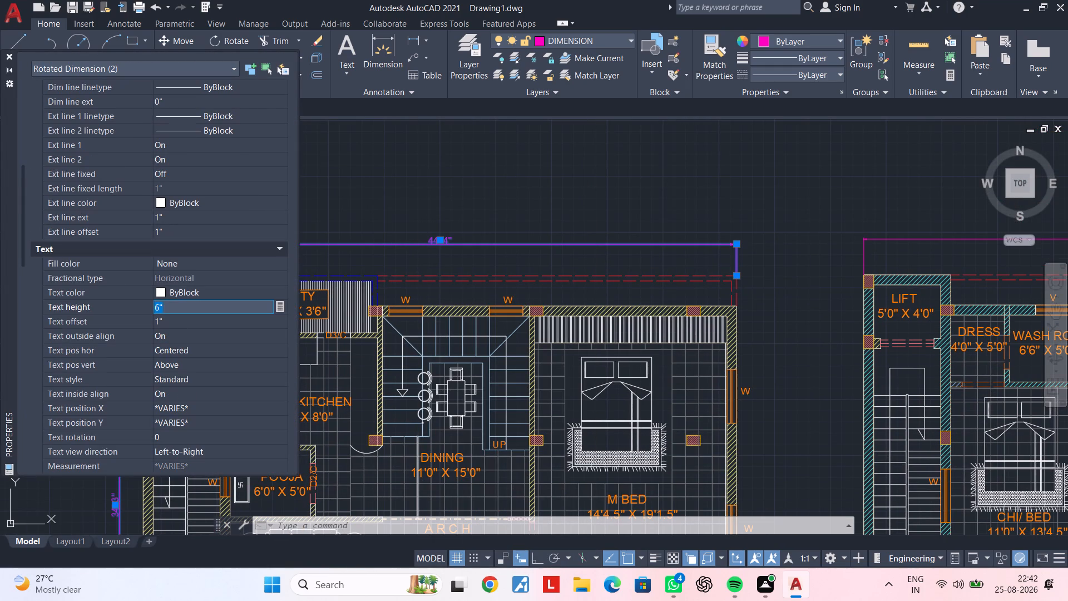
key("BackSpace")
type("8\"")
key("Return")
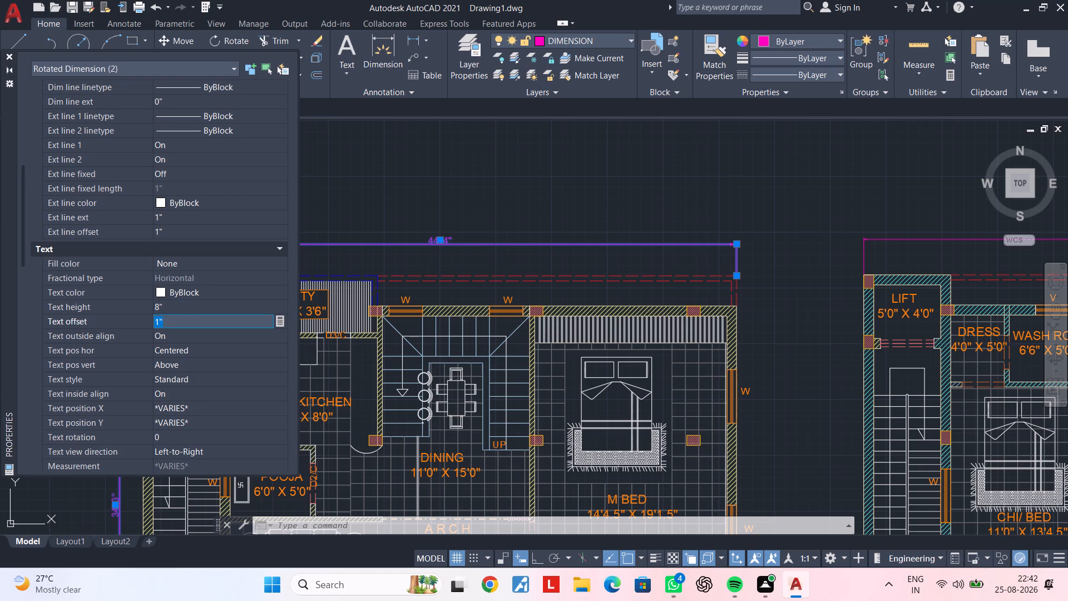
key("BackSpace")
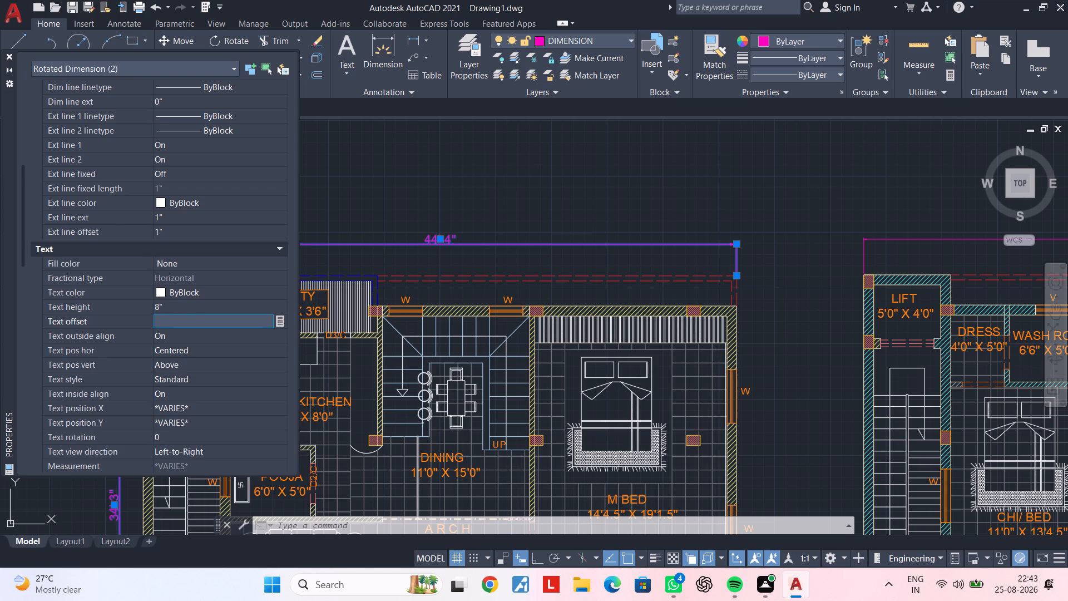
left_click(184, 303)
key("BackSpace")
type("1'")
key("Return")
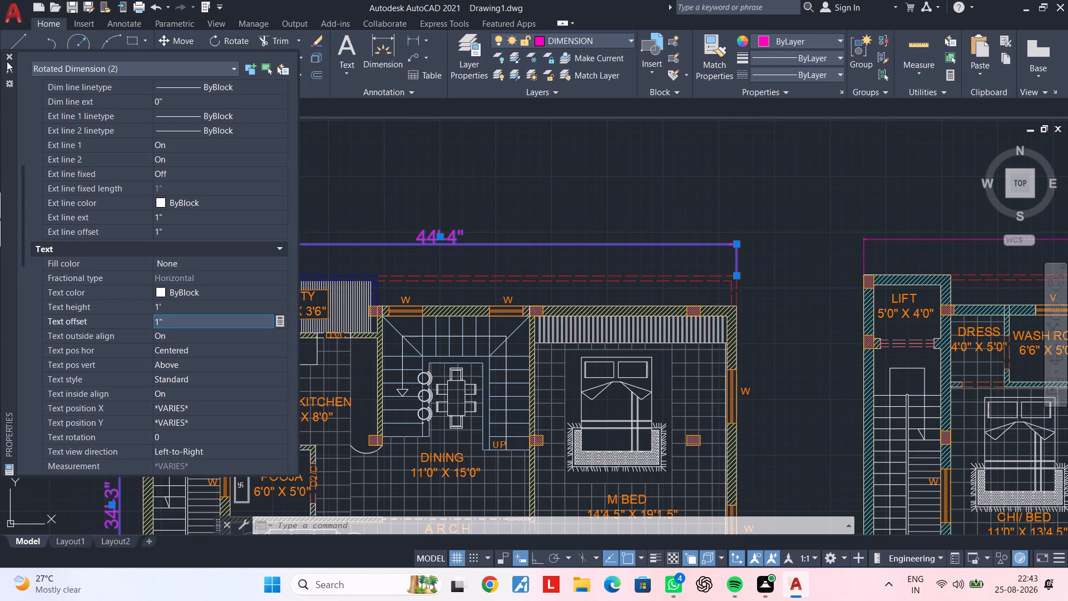
left_click(9, 56)
key("Escape")
Set the text height of the third-floor plan's overall width dimension to 1'.
scroll(96, 139, "down", 2)
middle_click_drag(254, 177, 217, 207)
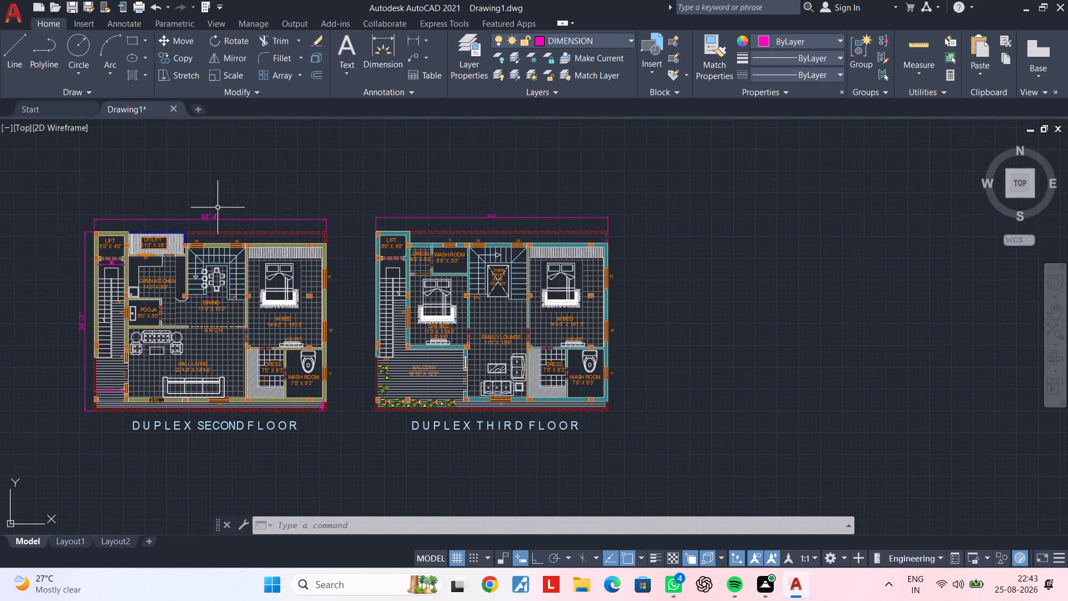
middle_click_drag(335, 213, 281, 232)
left_click(393, 237)
right_click(345, 190)
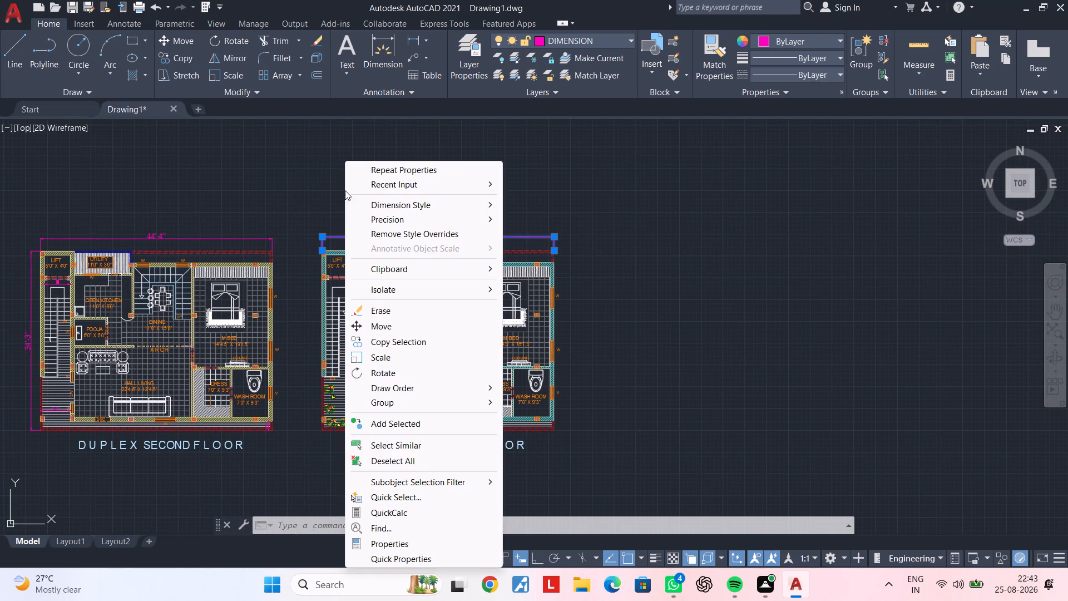
left_click(421, 540)
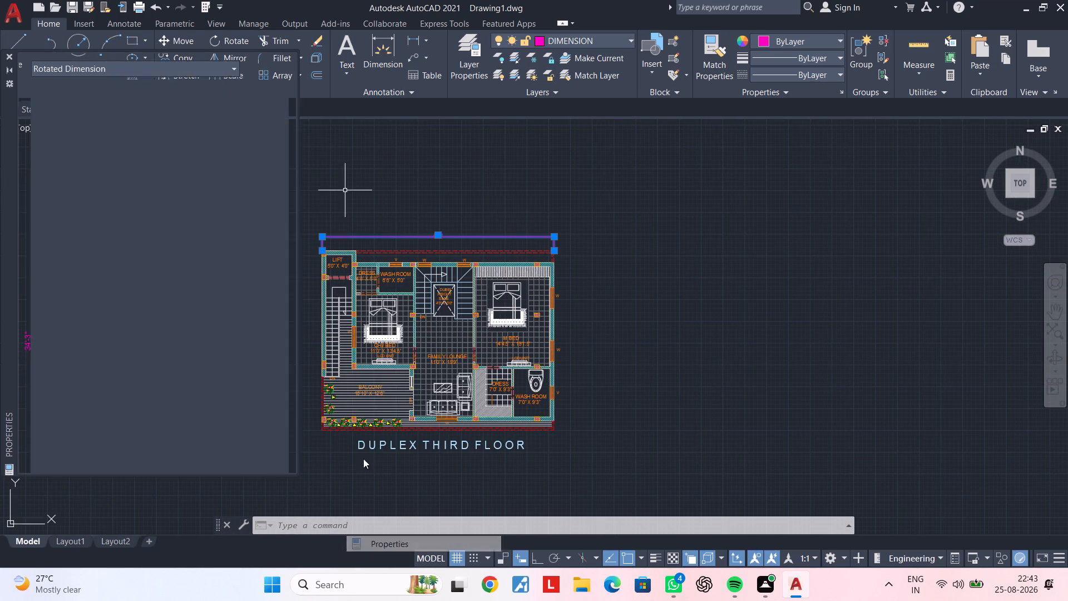
scroll(191, 341, "down", 4)
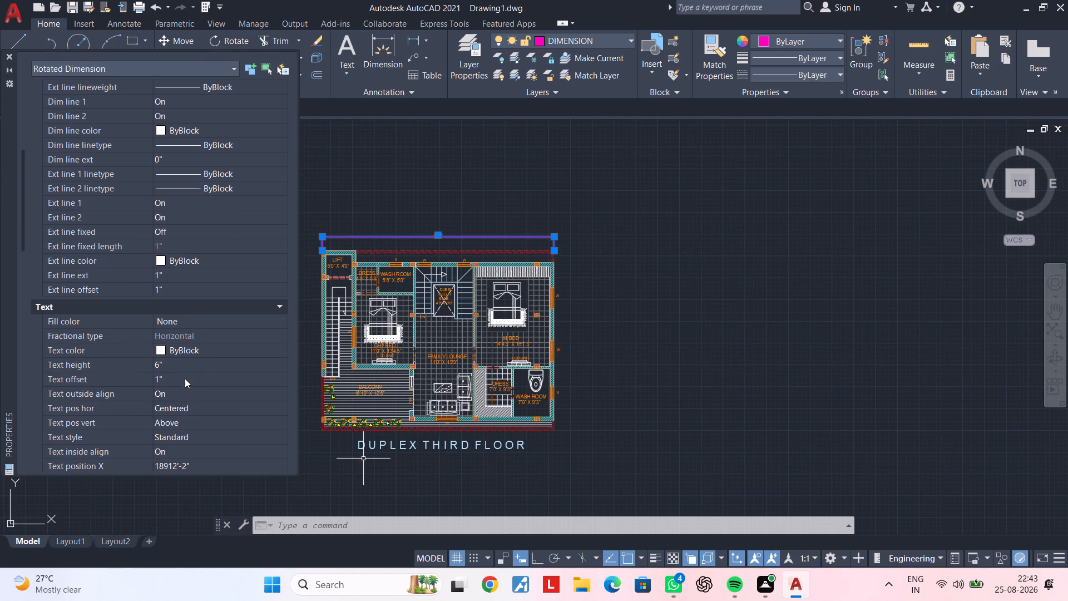
left_click(180, 364)
key("BackSpace")
type("1'")
key("Return")
key("Escape")
key("Escape")
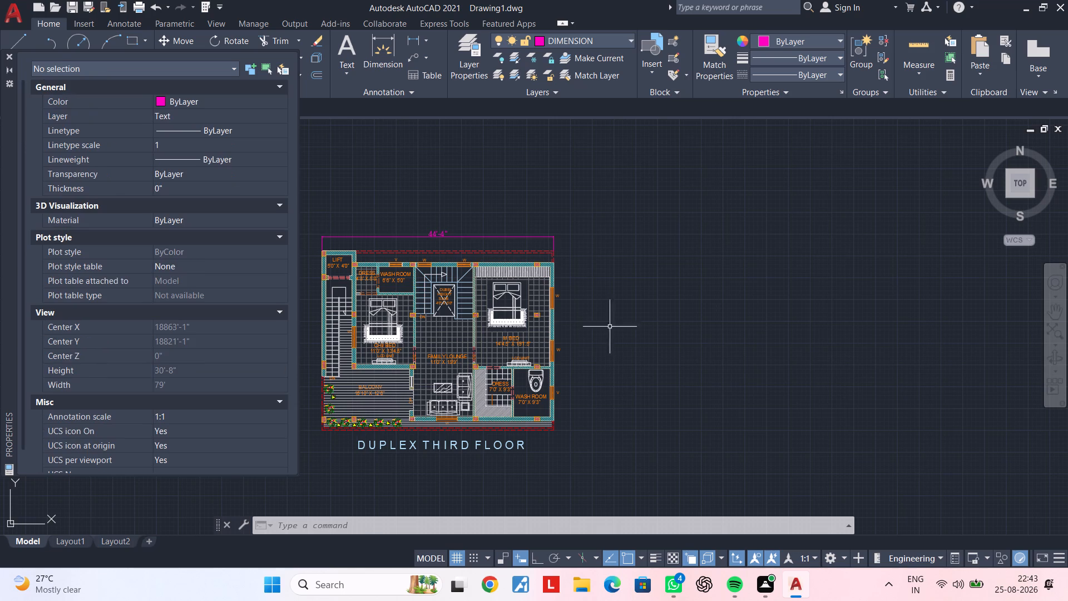
Close the object properties and review both duplex floor plans side by side.
left_click(5, 55)
scroll(199, 215, "down", 1)
middle_click_drag(256, 227, 562, 257)
middle_click_drag(553, 258, 508, 235)
scroll(487, 261, "up", 1)
middle_click_drag(487, 263, 473, 311)
key("Escape")
key("Escape")
middle_click_drag(499, 295, 467, 276)
key("Escape")
key("Escape")
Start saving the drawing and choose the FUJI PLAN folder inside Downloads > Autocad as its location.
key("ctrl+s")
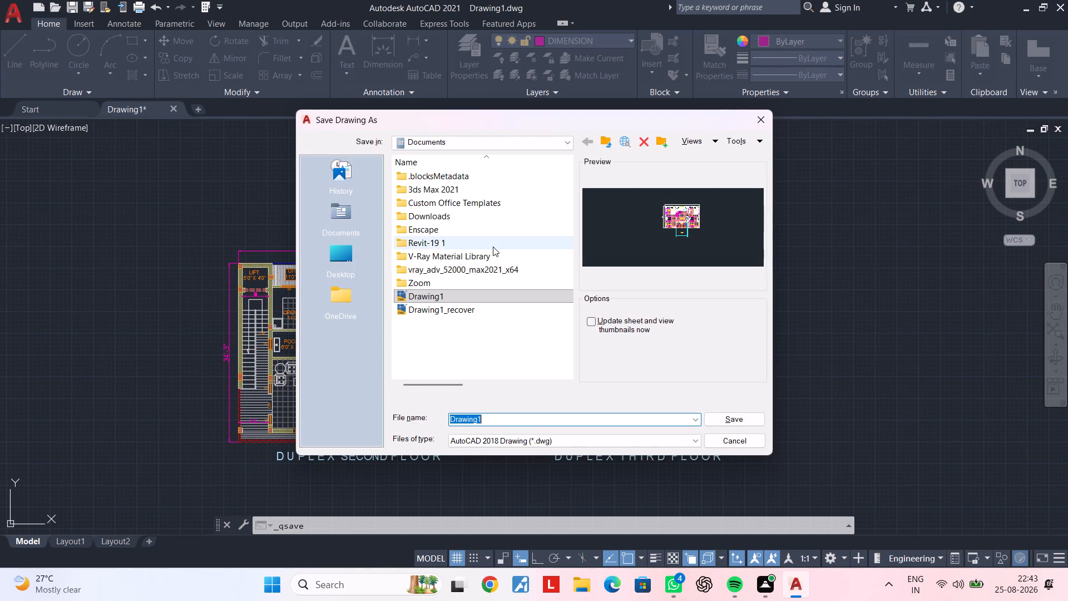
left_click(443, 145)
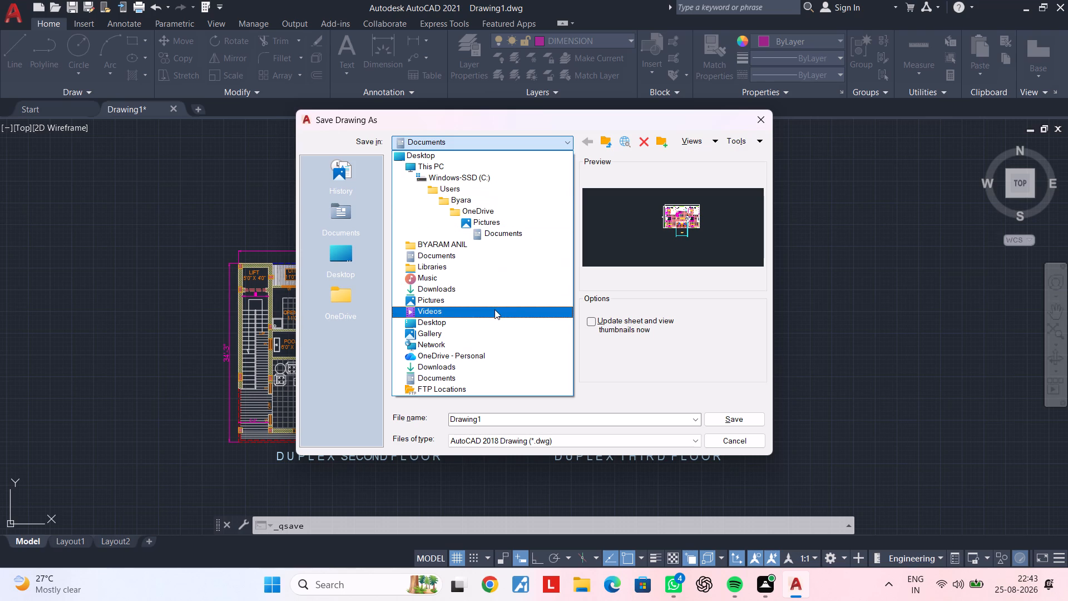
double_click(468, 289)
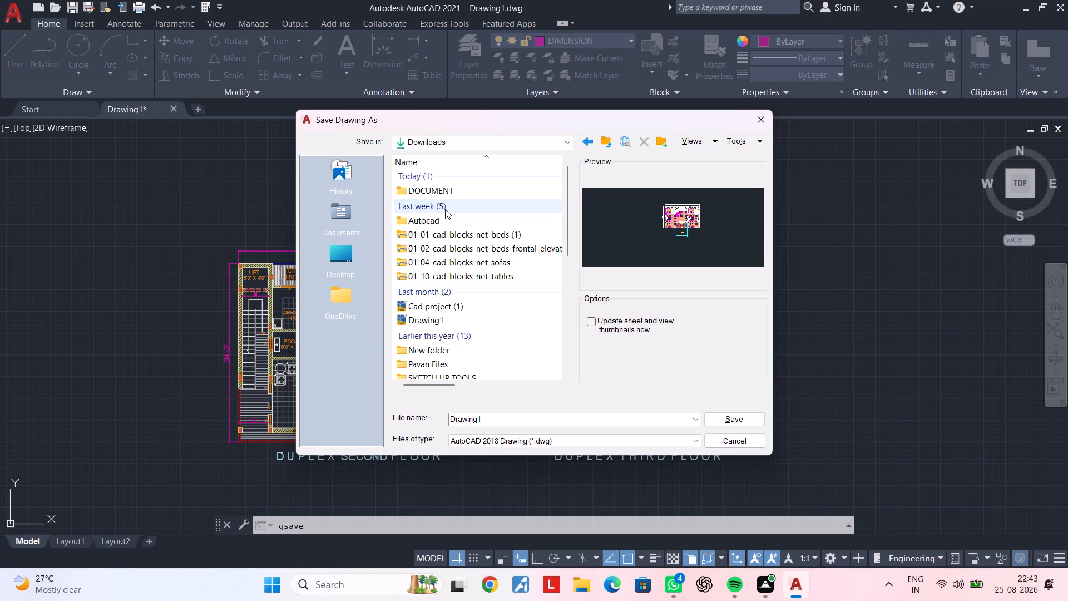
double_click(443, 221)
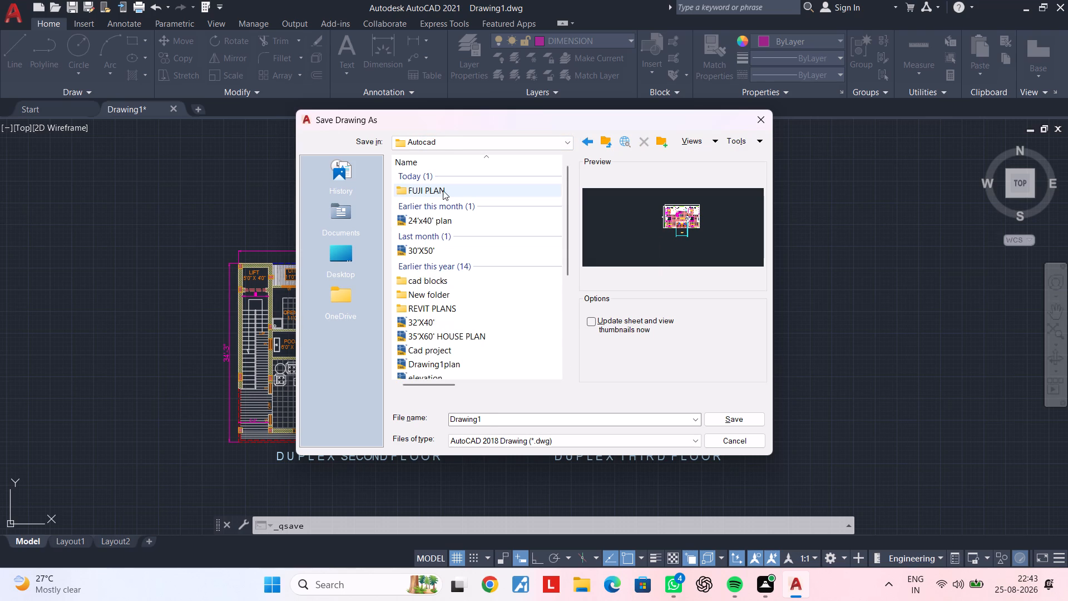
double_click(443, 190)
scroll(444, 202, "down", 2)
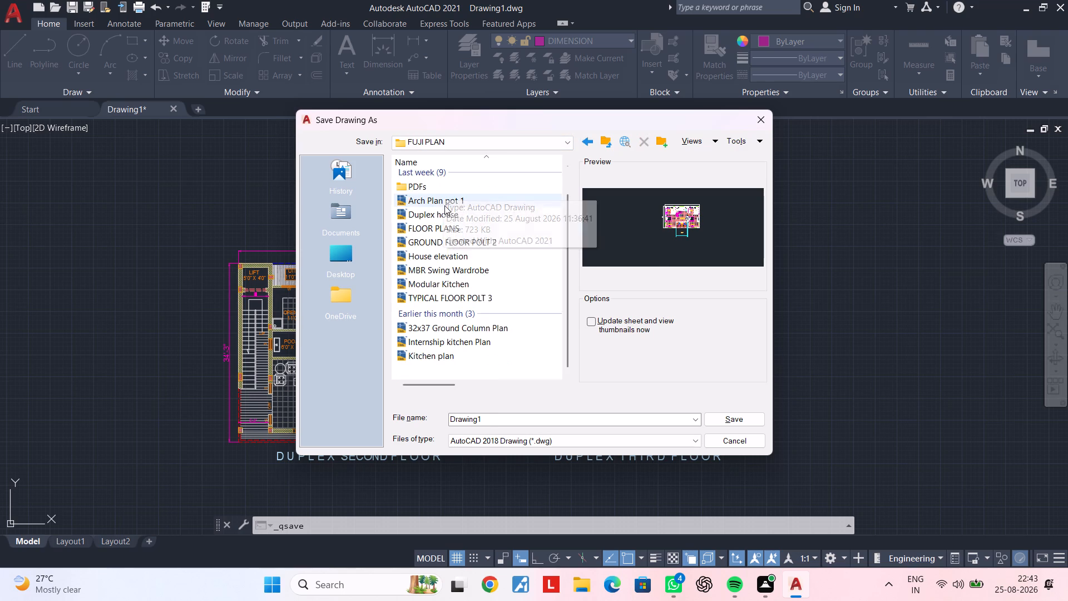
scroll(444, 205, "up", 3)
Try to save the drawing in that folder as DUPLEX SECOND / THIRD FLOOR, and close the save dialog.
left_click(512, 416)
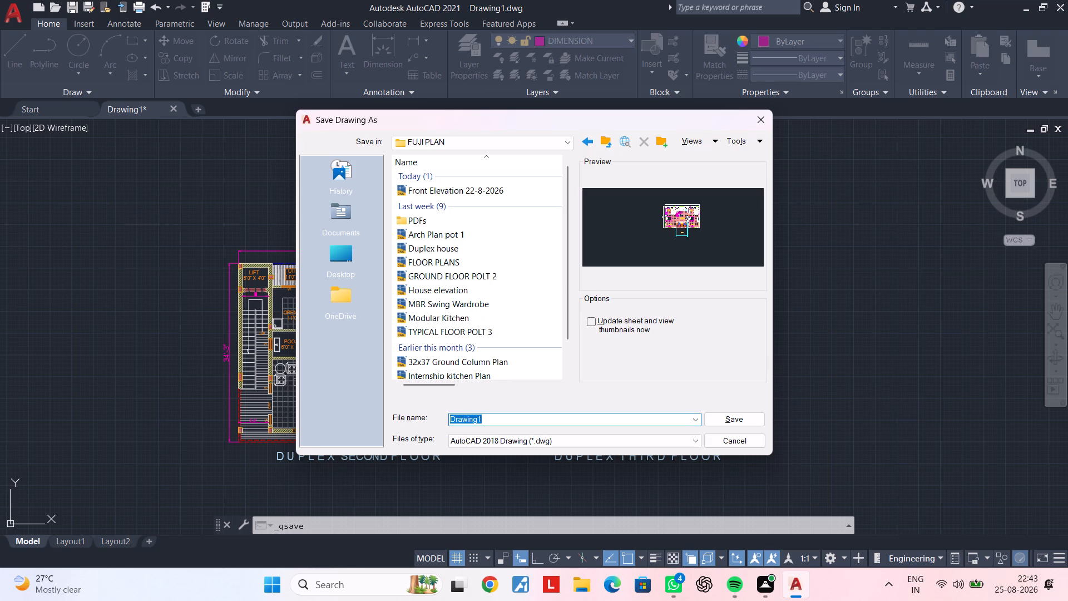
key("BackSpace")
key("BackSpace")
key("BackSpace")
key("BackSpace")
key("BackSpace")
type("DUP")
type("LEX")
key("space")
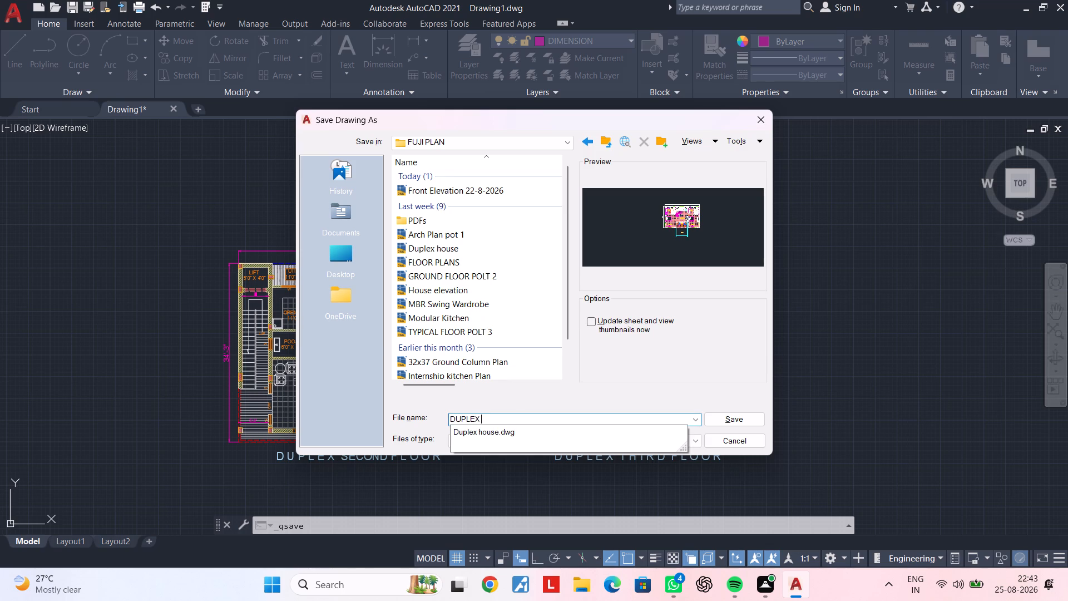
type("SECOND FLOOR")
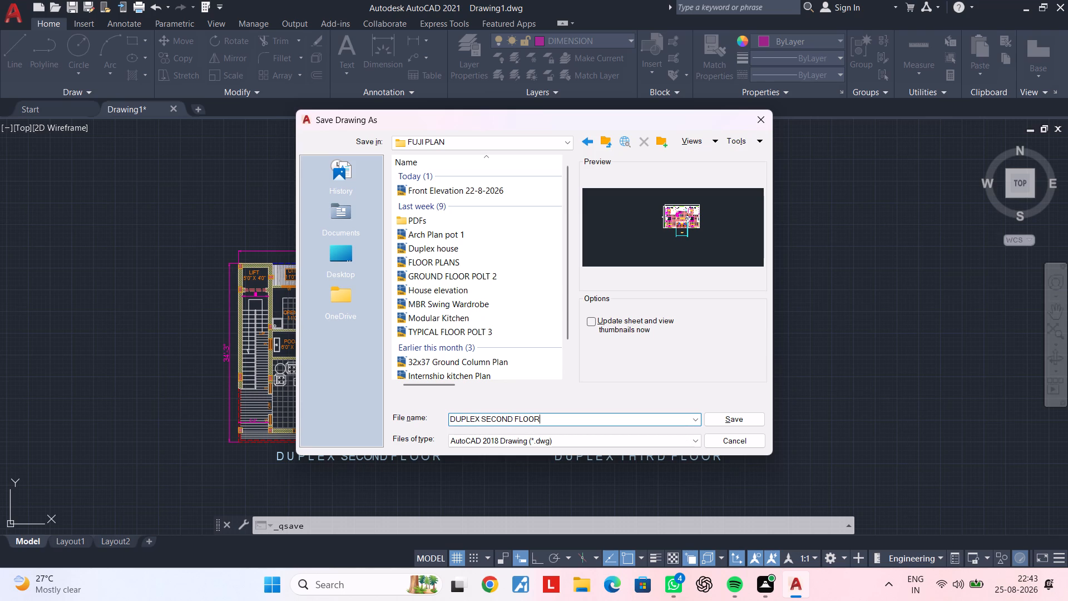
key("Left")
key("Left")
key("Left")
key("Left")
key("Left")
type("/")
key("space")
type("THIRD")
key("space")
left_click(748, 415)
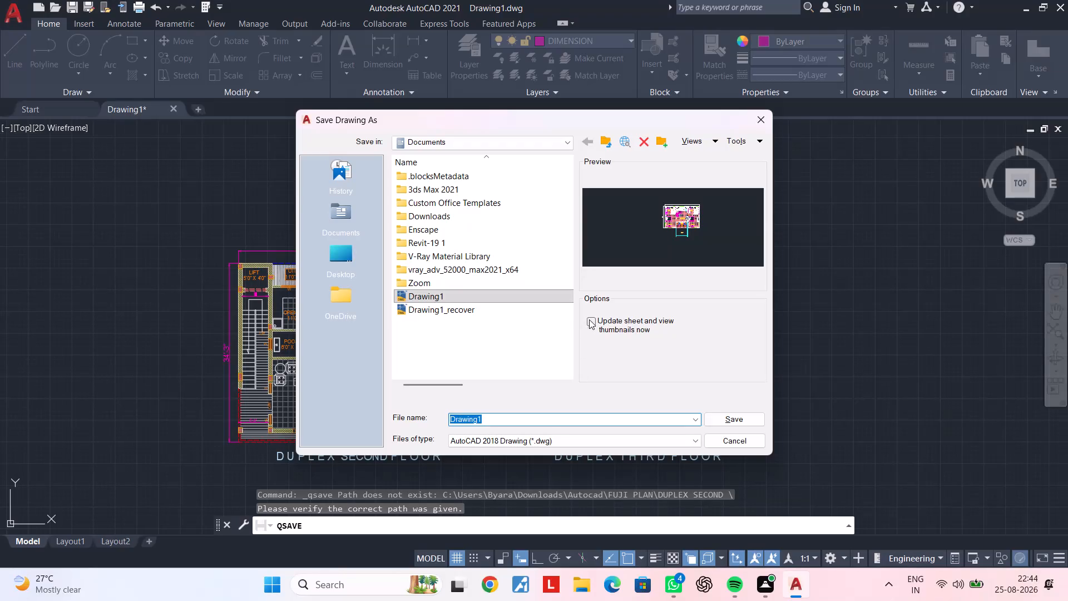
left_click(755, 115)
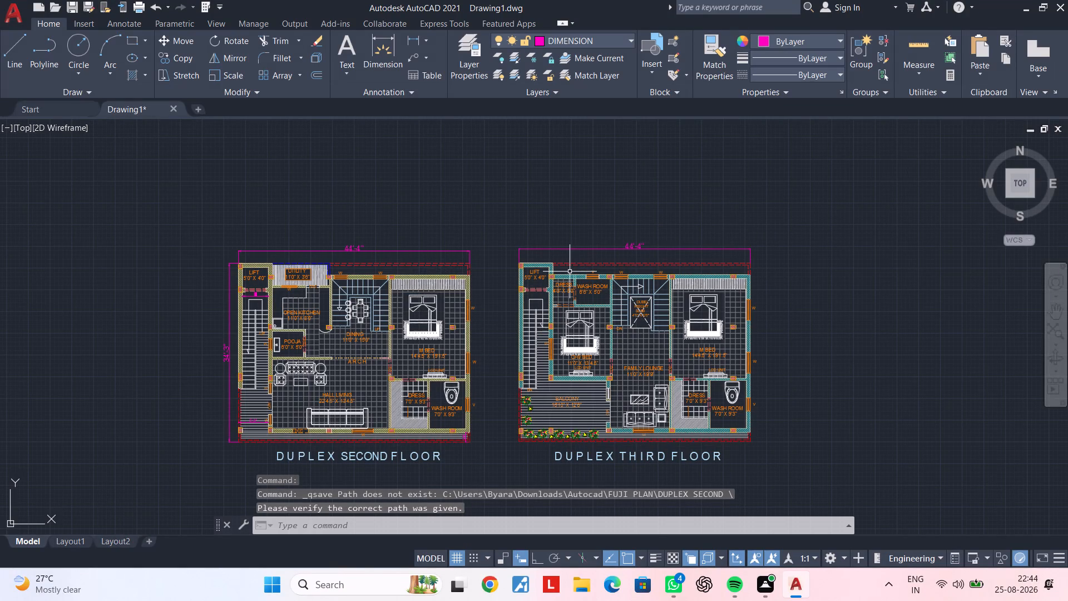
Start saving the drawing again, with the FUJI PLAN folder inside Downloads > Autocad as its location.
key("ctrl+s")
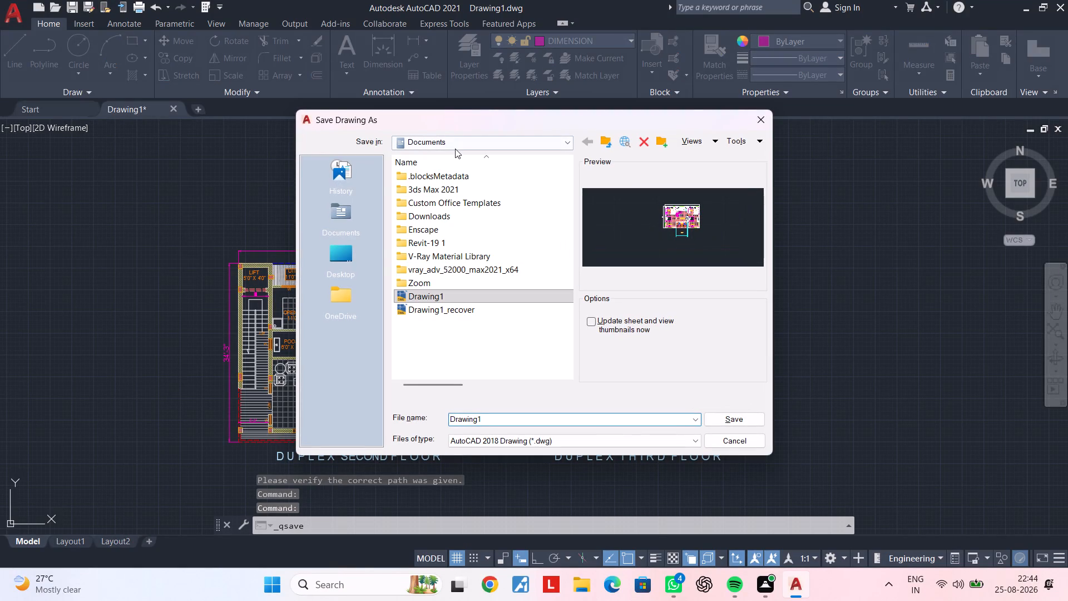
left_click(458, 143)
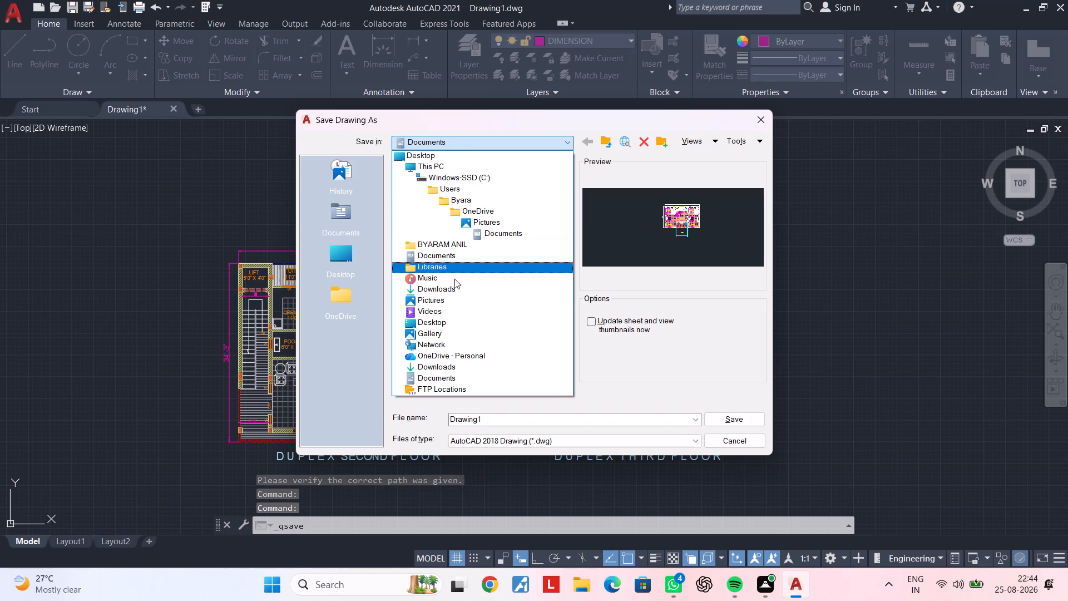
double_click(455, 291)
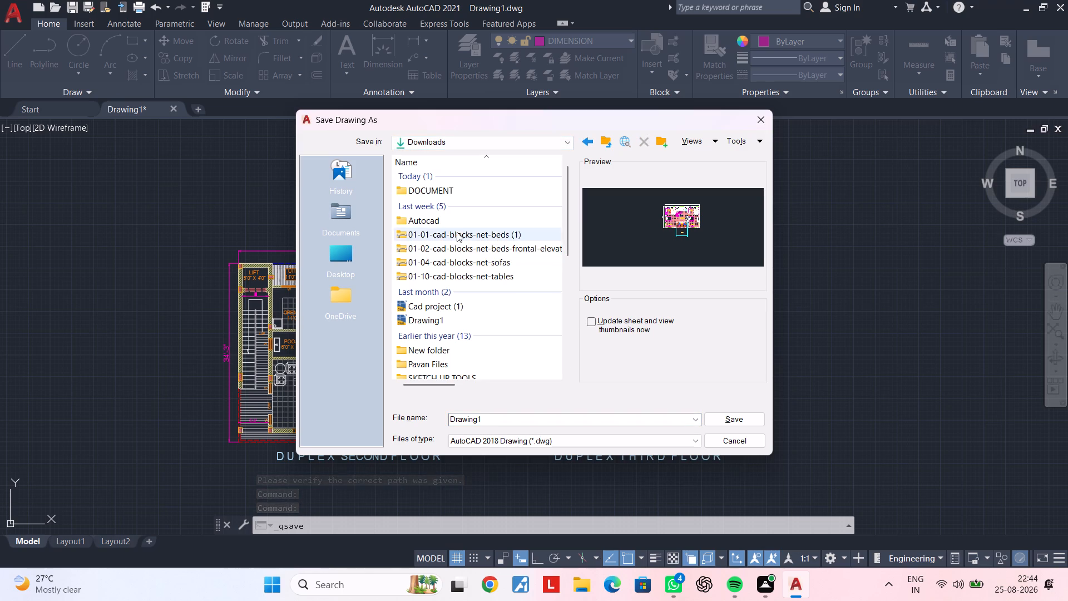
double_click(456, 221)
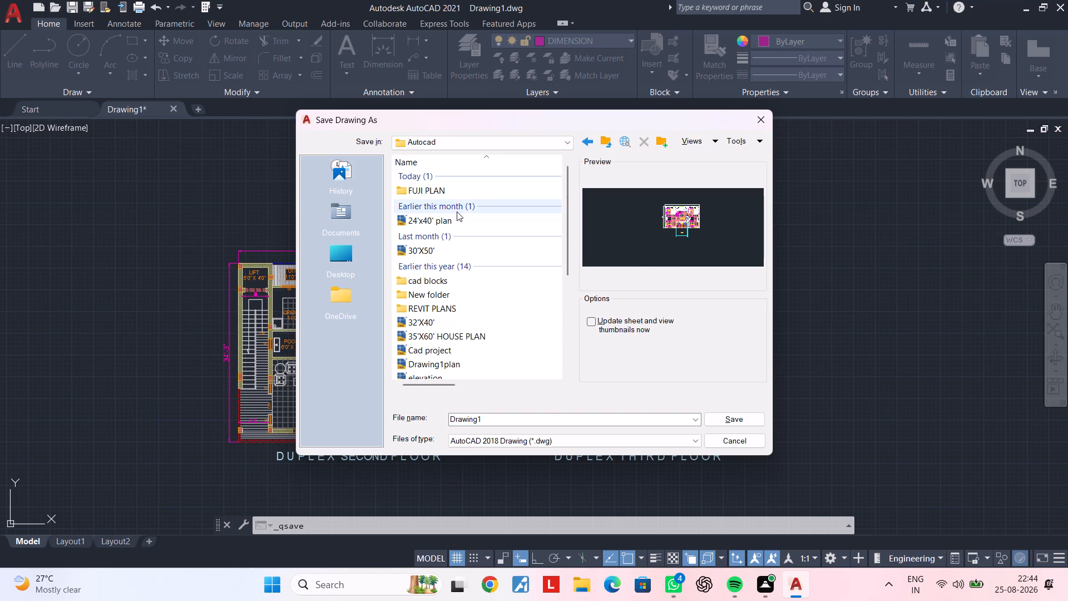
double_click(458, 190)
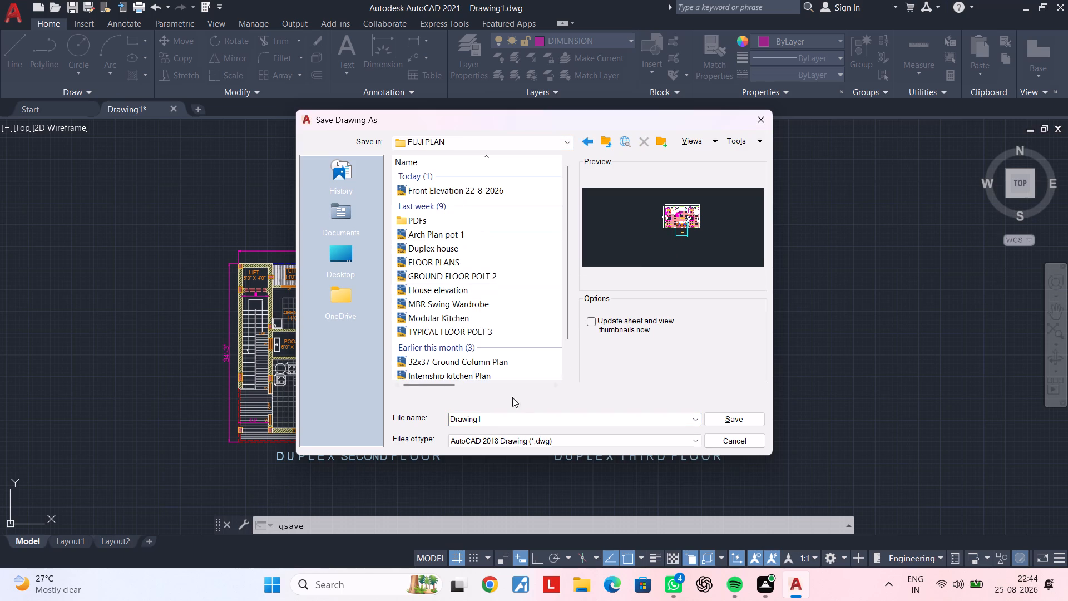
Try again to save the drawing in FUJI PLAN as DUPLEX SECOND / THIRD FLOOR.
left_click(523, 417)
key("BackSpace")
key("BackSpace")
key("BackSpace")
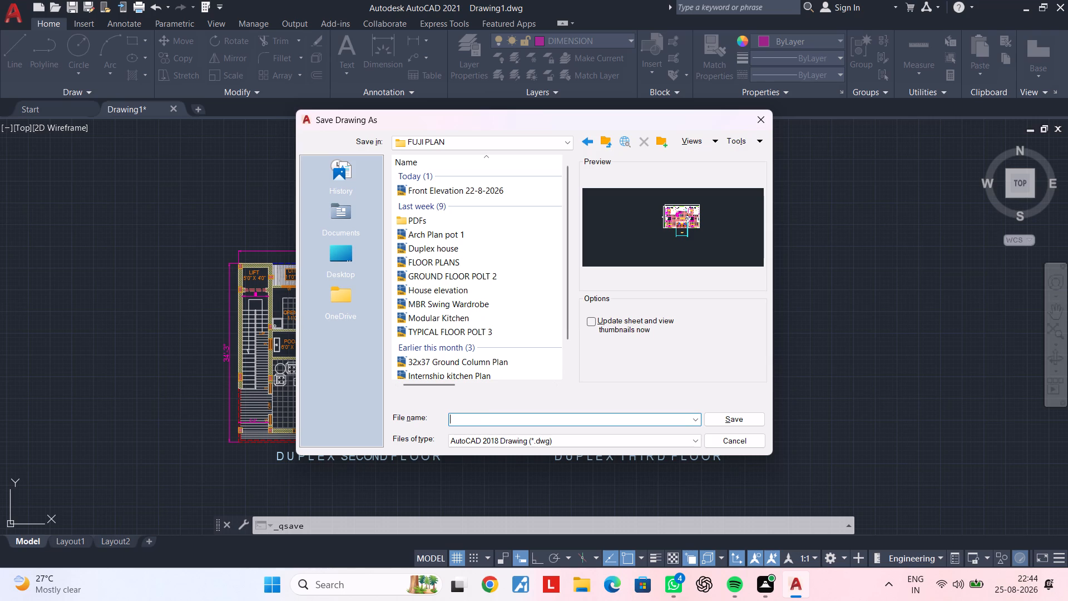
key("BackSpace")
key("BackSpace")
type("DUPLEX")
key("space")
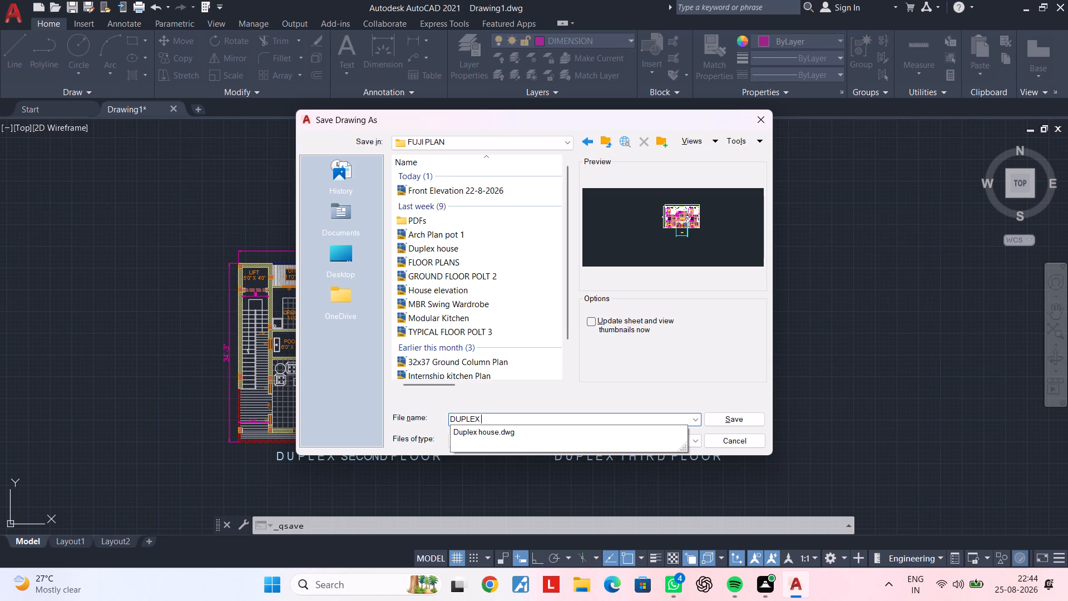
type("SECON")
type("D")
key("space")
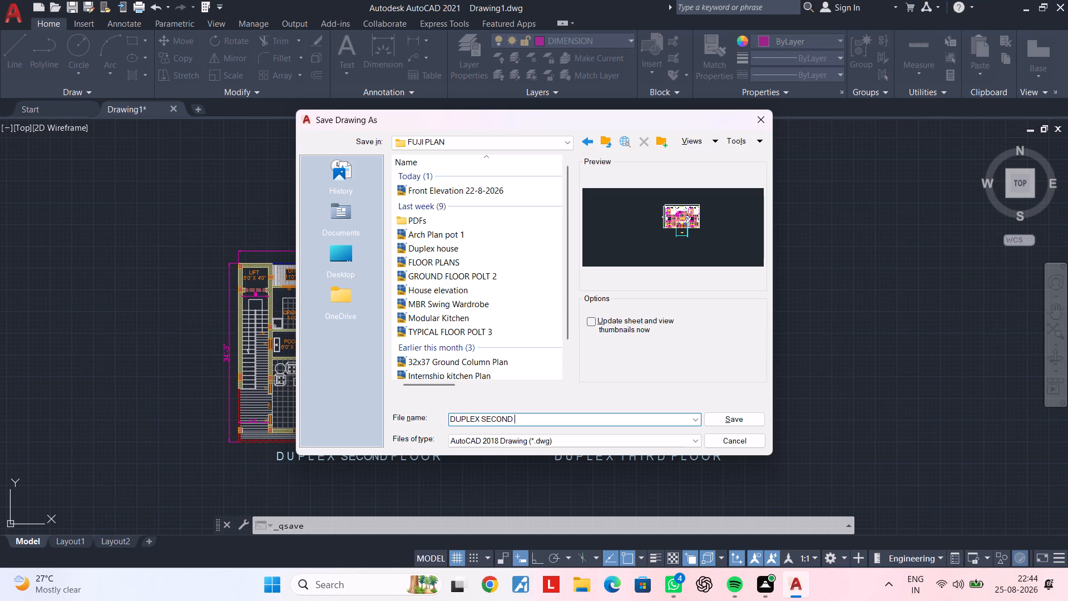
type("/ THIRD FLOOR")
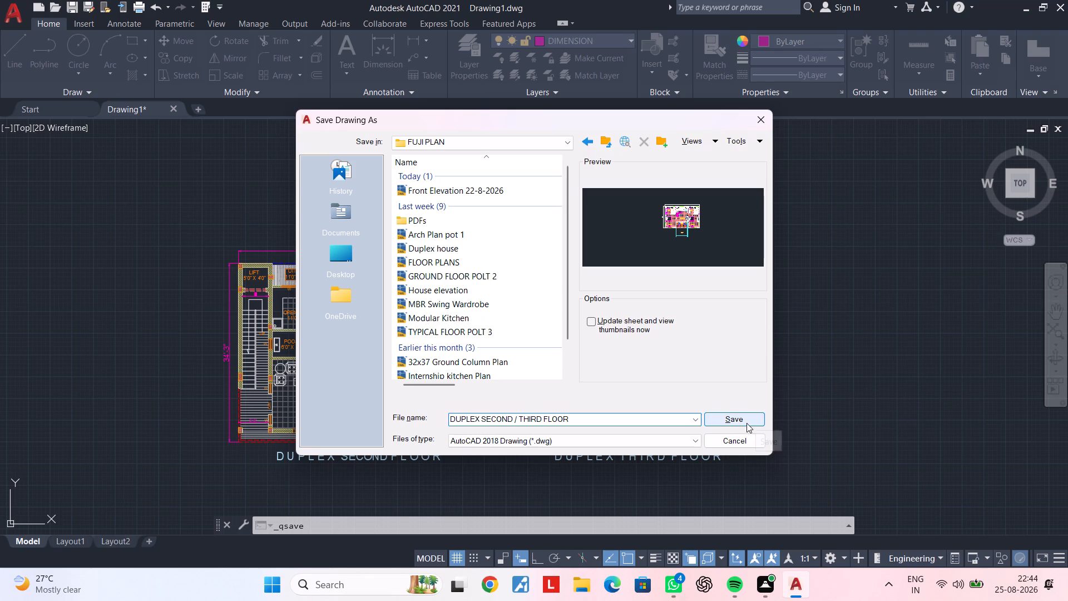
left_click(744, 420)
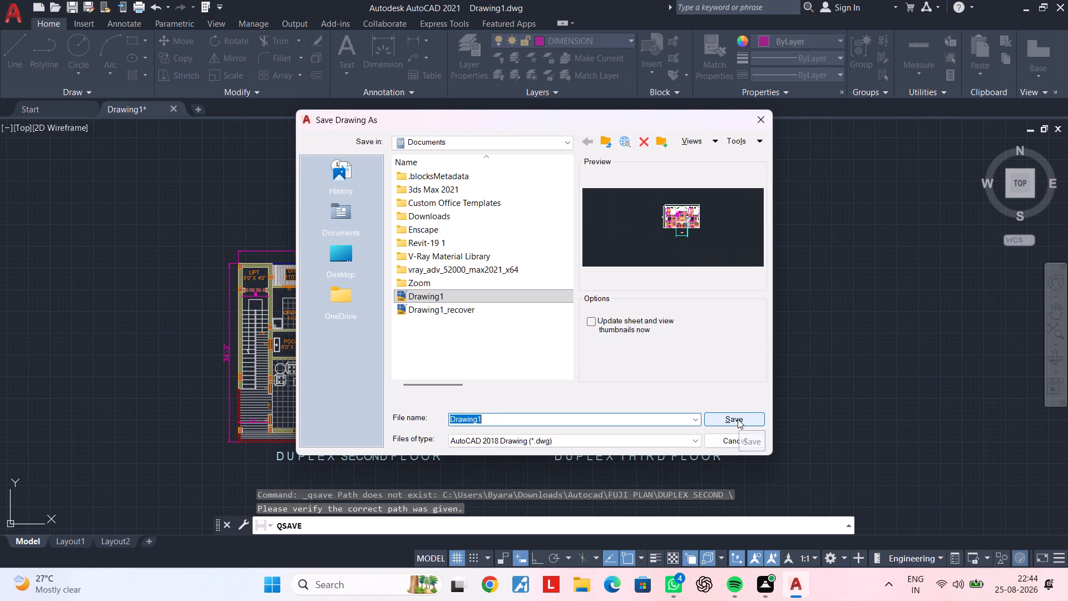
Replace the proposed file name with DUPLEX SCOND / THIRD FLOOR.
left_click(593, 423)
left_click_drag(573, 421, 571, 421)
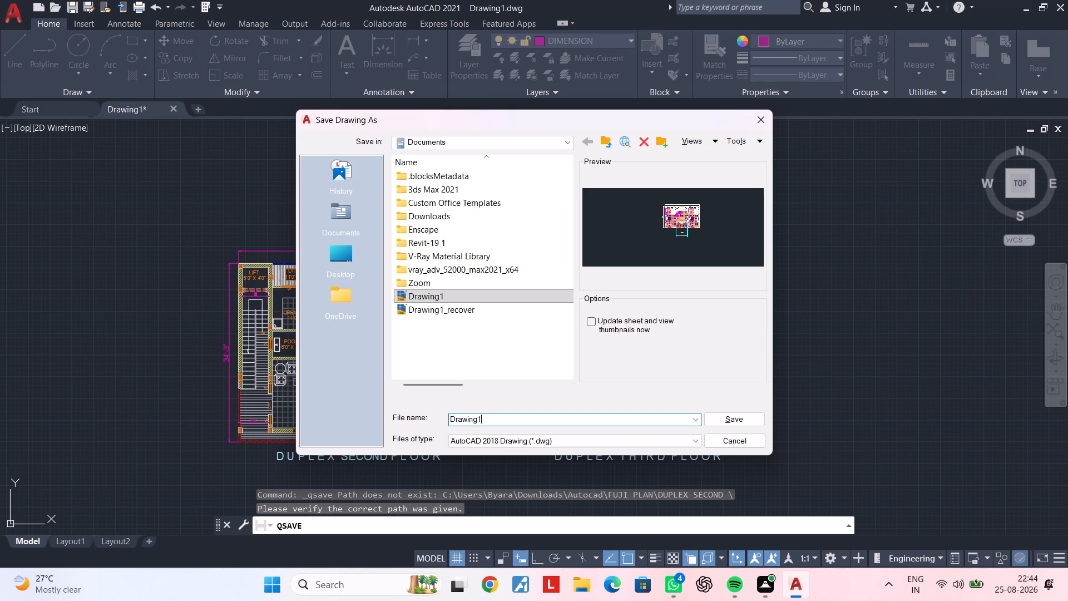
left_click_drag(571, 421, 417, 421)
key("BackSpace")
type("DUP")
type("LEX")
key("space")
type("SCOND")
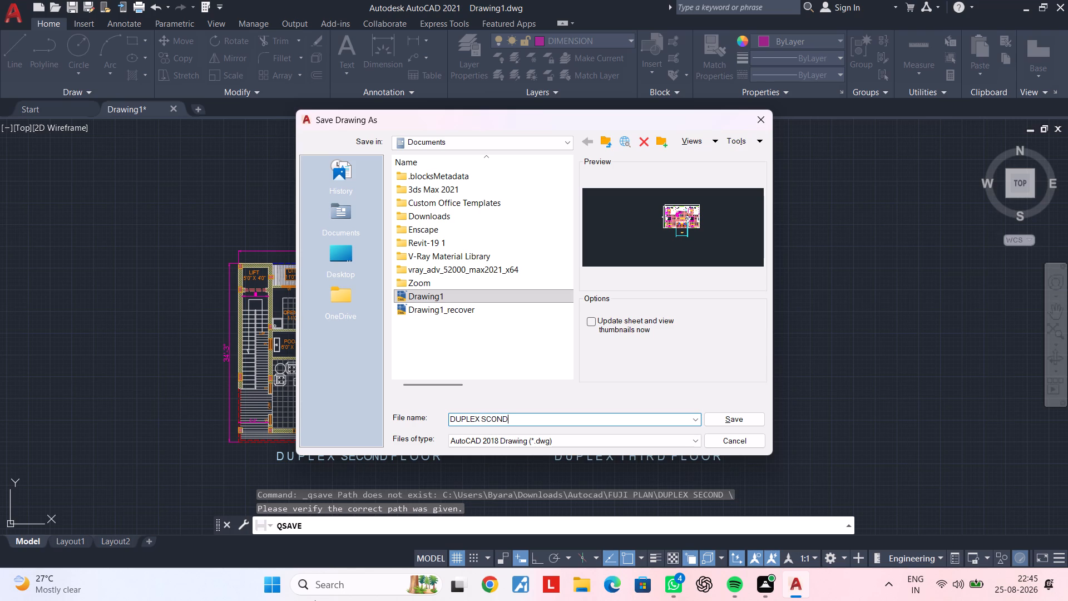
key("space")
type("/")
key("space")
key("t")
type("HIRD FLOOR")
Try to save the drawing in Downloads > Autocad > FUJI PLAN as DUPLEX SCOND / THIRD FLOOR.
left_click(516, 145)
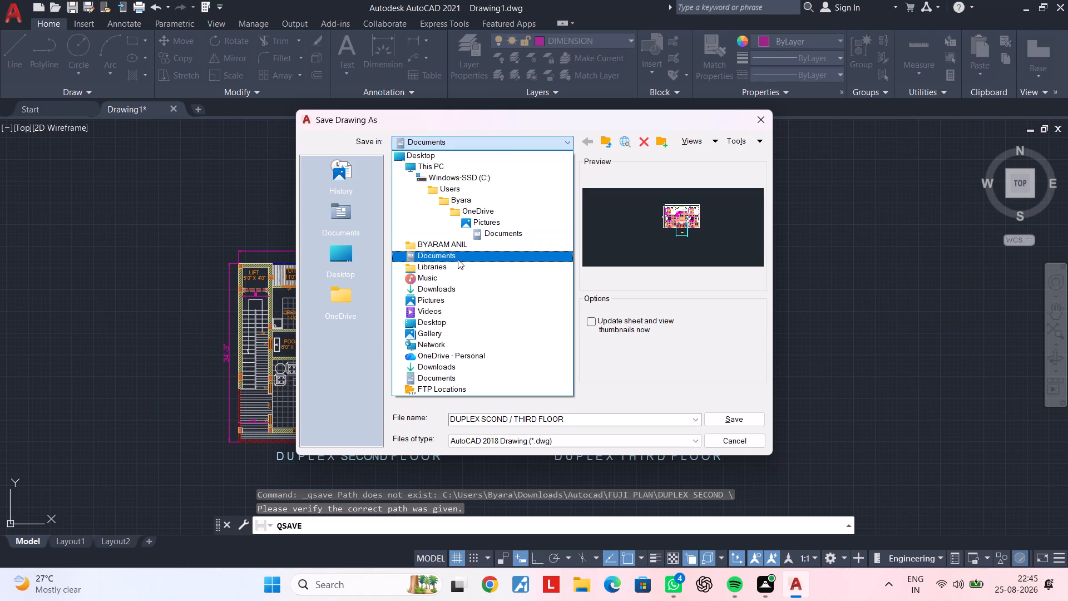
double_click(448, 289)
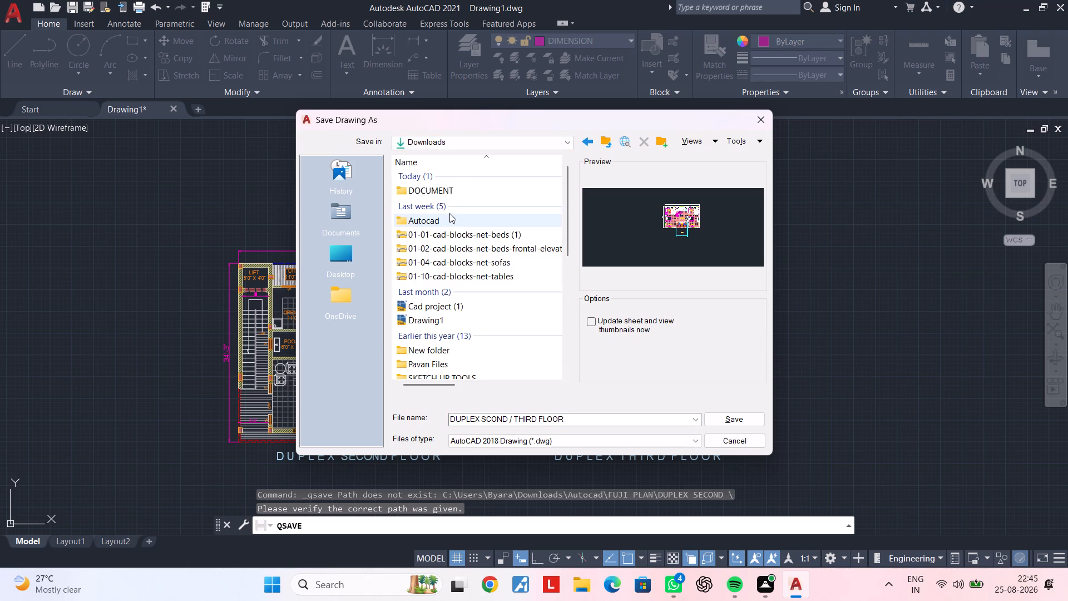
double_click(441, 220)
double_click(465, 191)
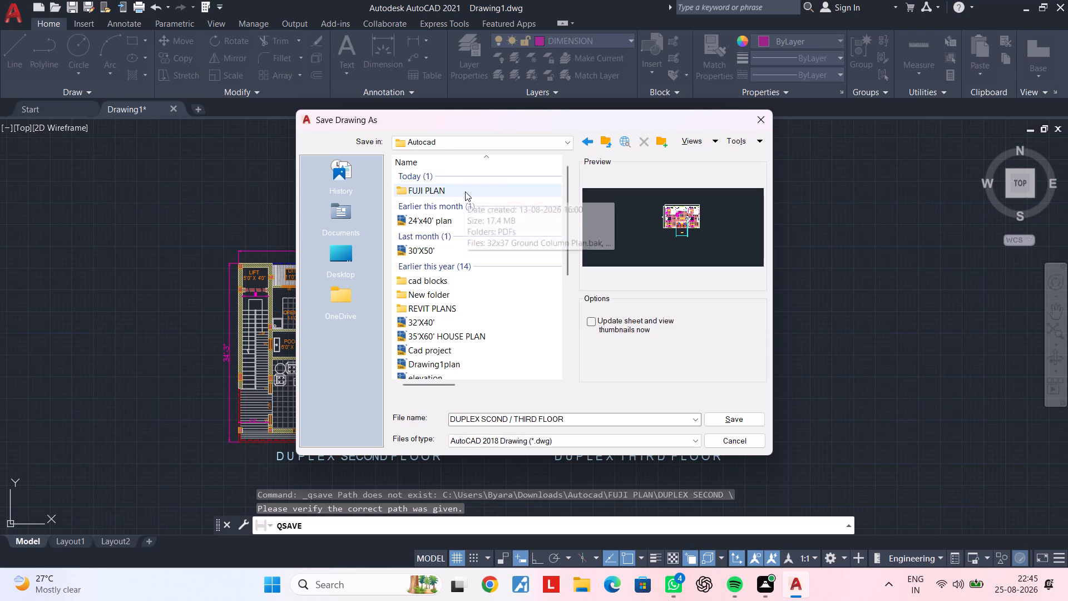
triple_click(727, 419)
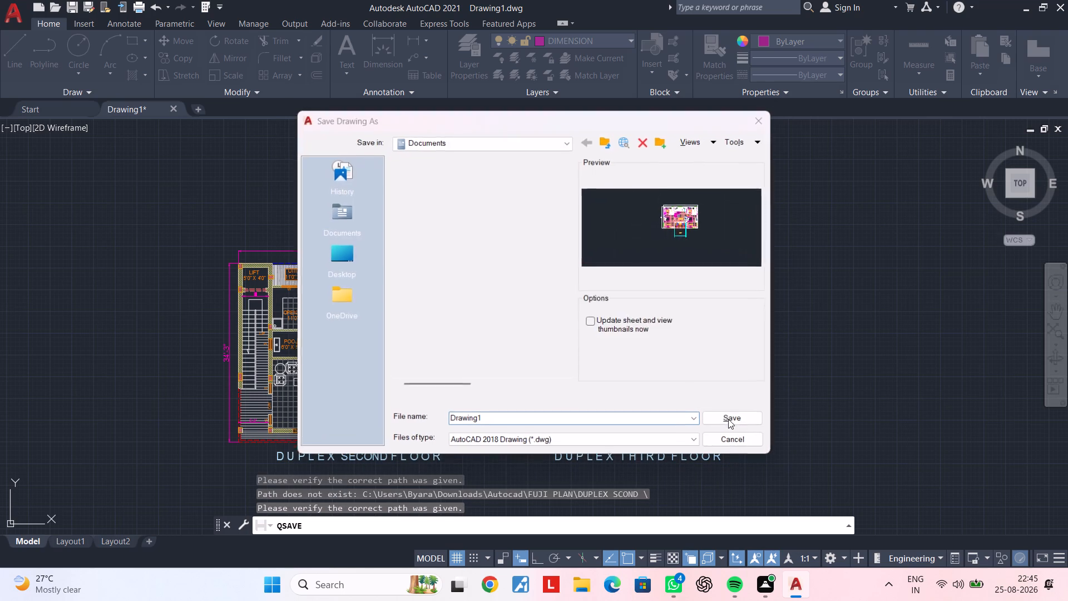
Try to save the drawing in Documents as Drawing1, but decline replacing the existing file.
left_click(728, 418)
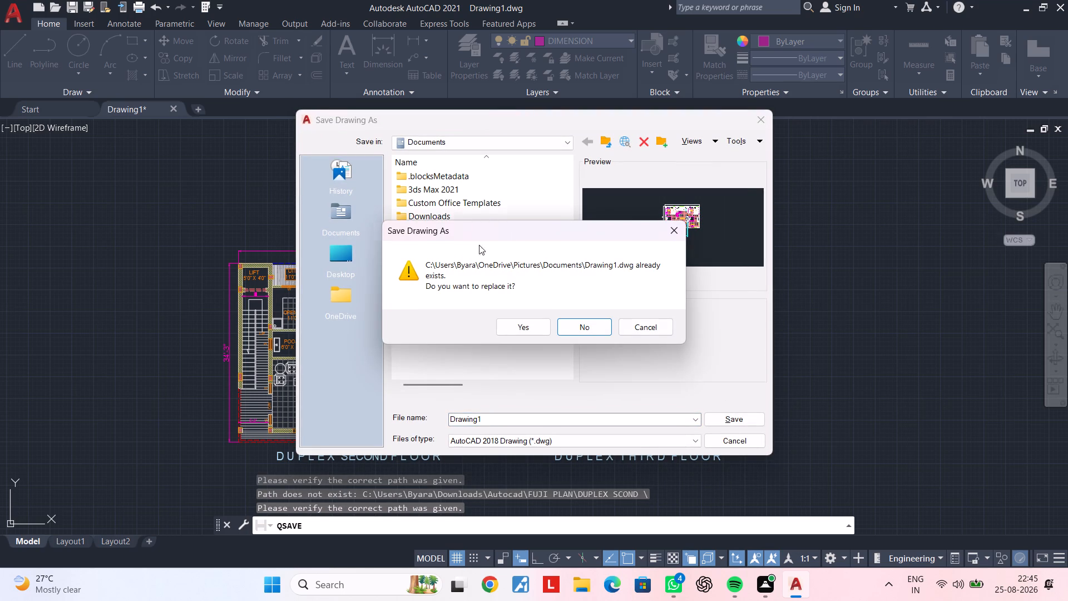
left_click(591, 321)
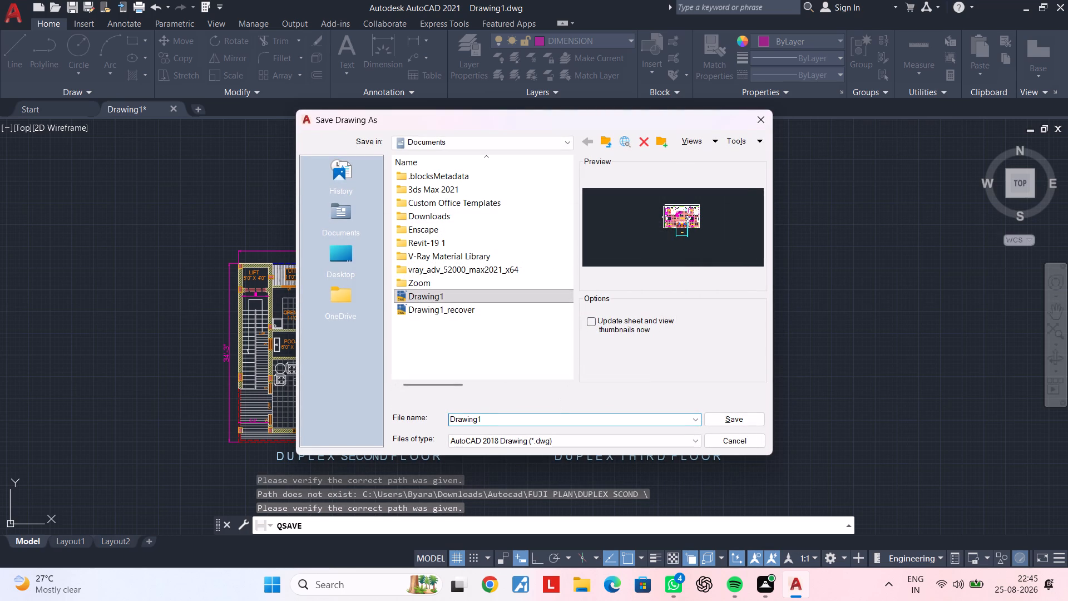
Clear the proposed file name Drawing1 and try to save the drawing with the name left empty.
left_click(536, 418)
left_click_drag(495, 421, 407, 418)
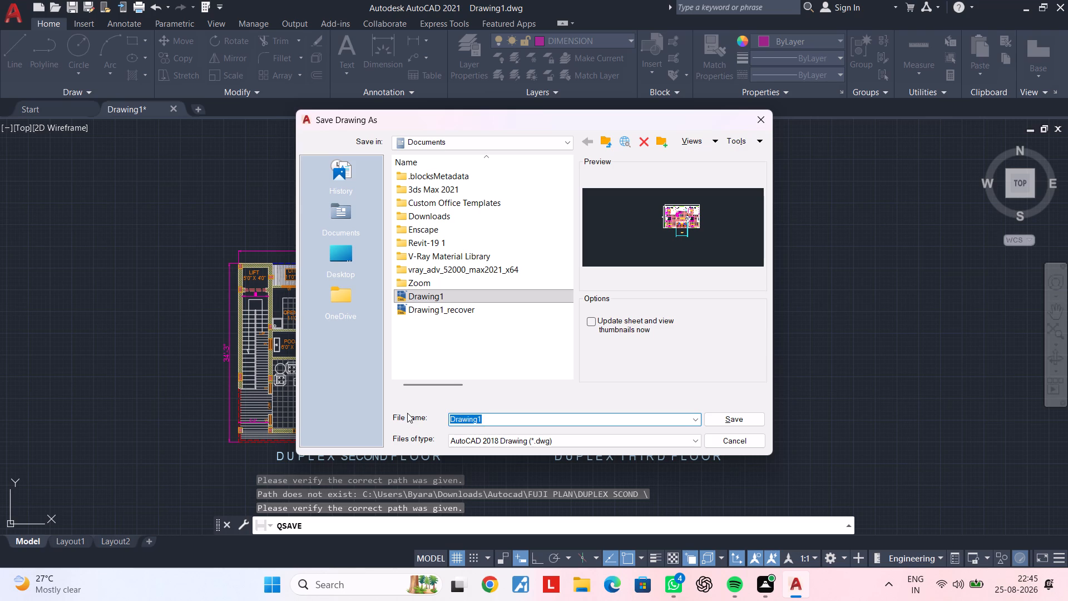
key("BackSpace")
left_click(451, 296)
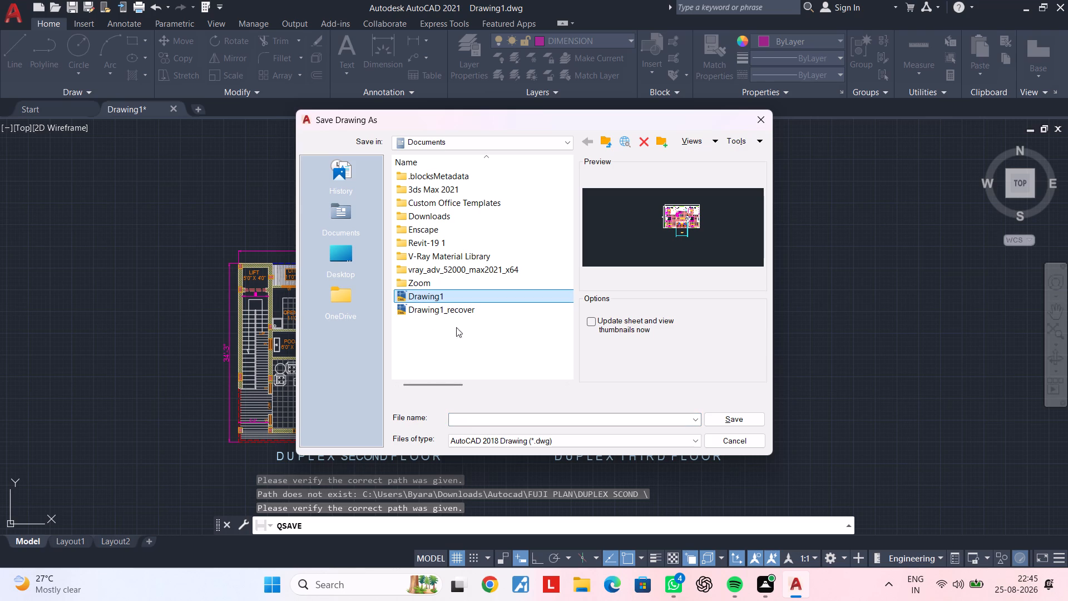
left_click(732, 417)
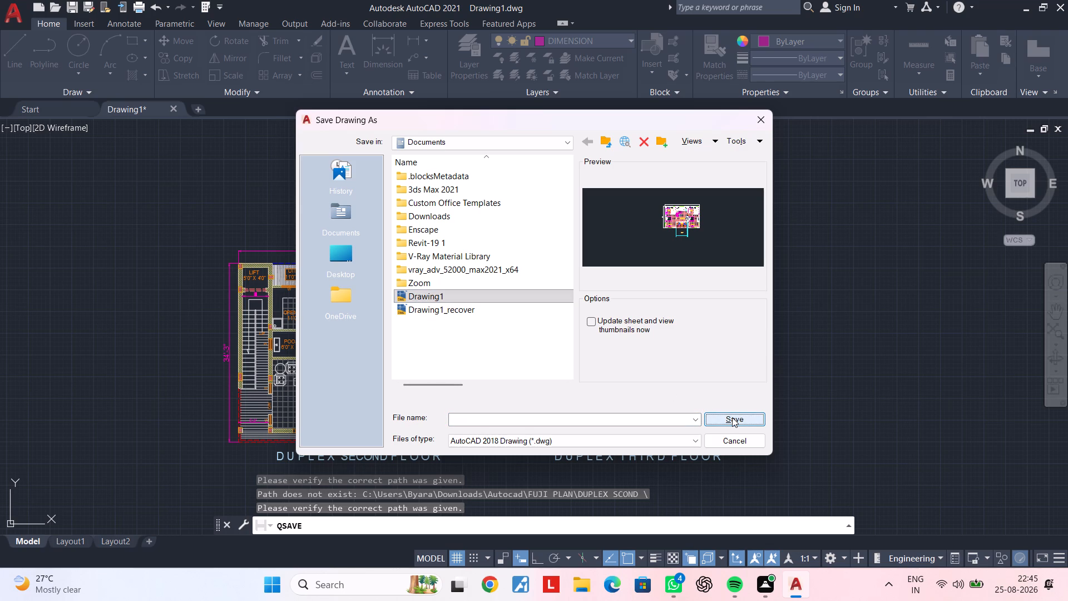
double_click(732, 417)
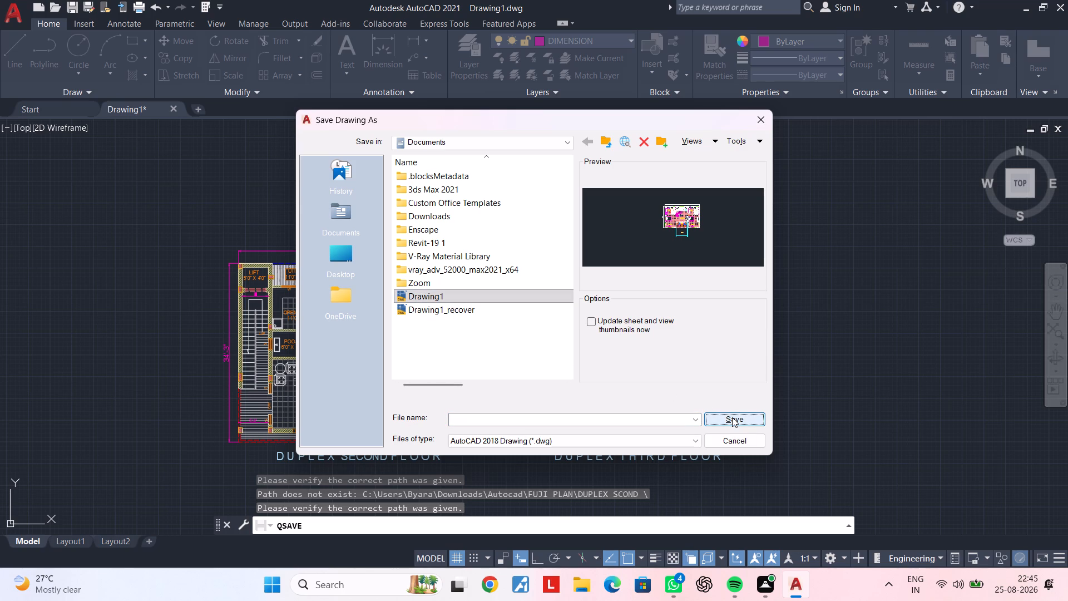
triple_click(732, 417)
triple_click(732, 417)
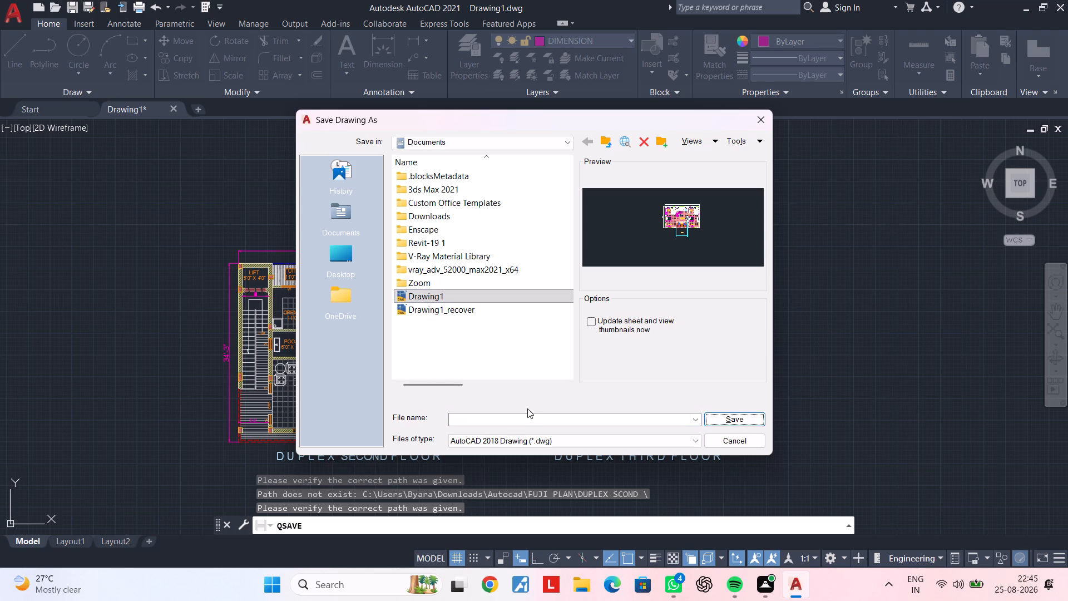
left_click(530, 416)
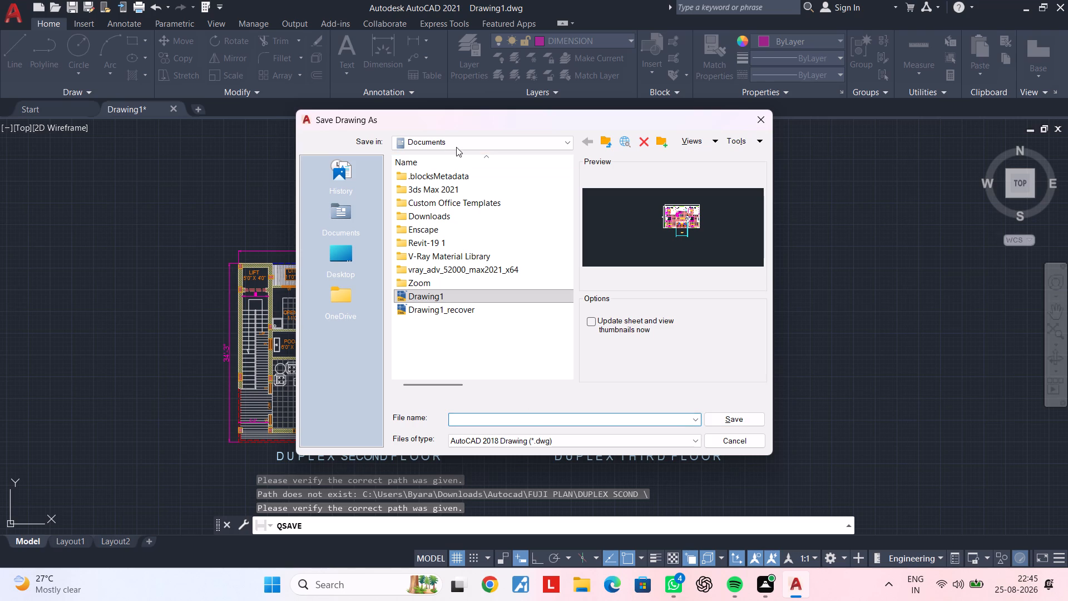
Save the drawing in the Downloads > Autocad > FUJI PLAN folder under the name DUPLEX SECOND FLOOR.
left_click(457, 144)
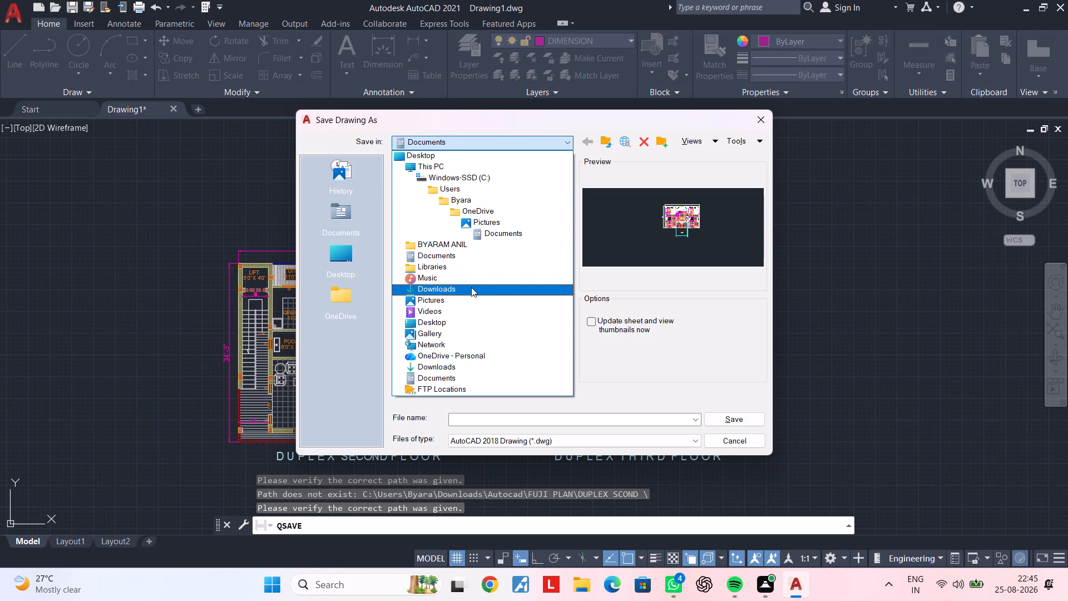
left_click(471, 287)
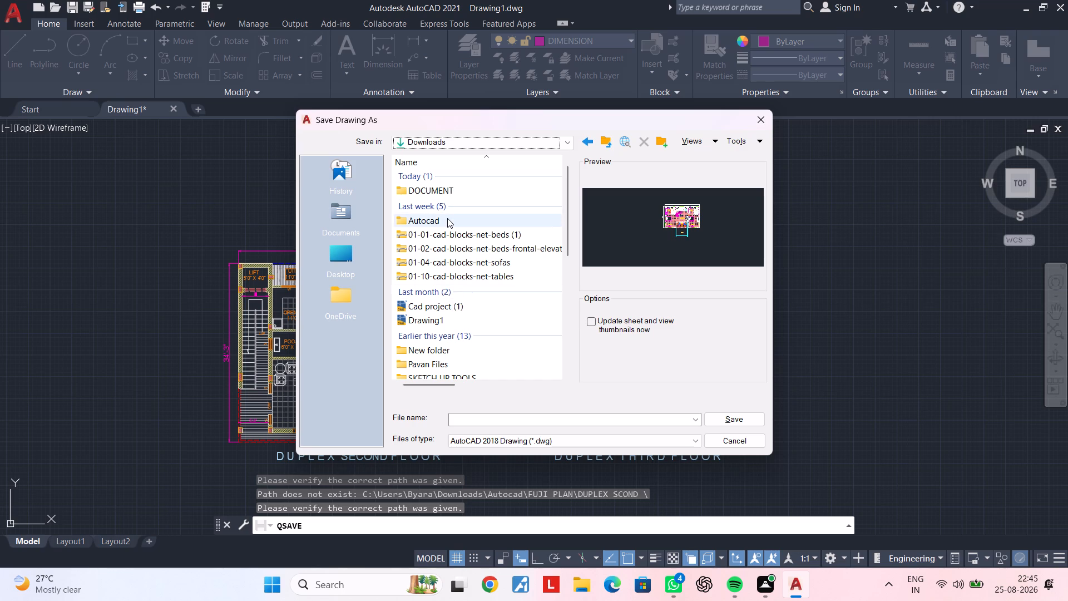
double_click(447, 218)
double_click(458, 195)
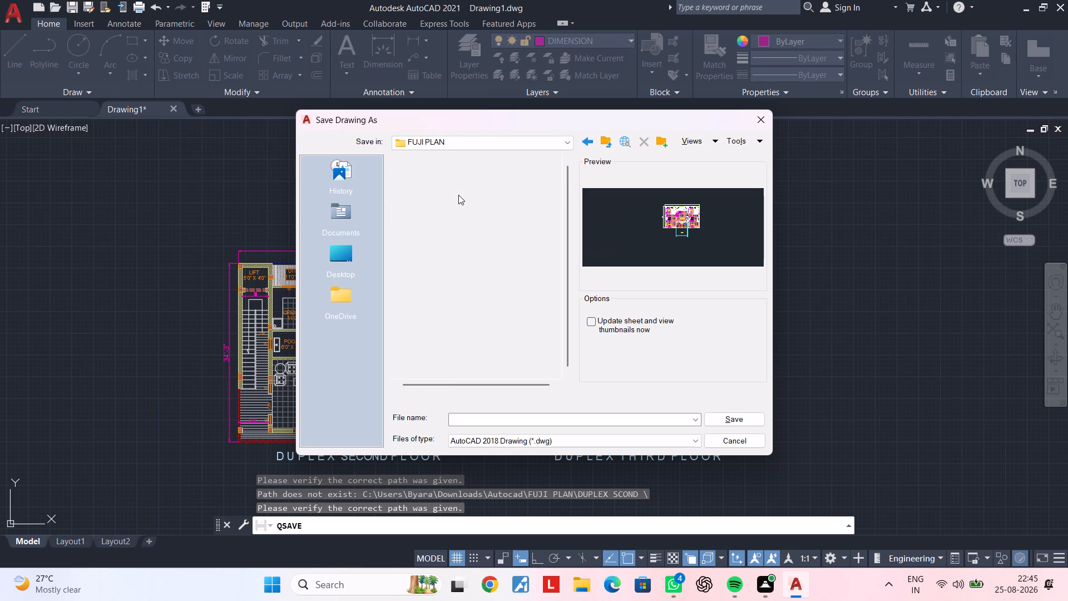
left_click(516, 417)
key("d")
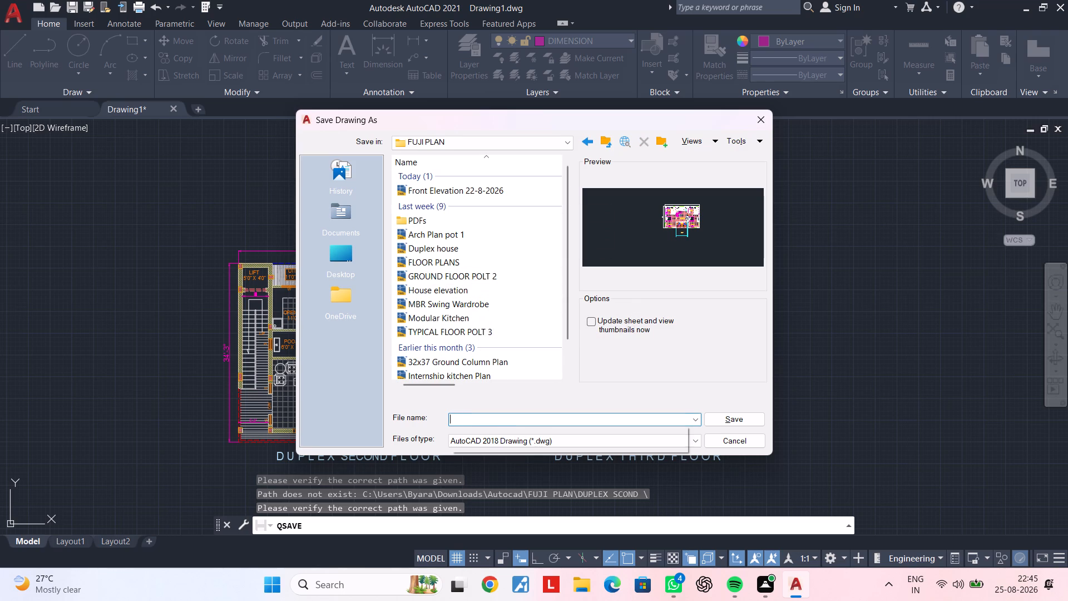
key("u")
type("PLE")
type("X")
key("space")
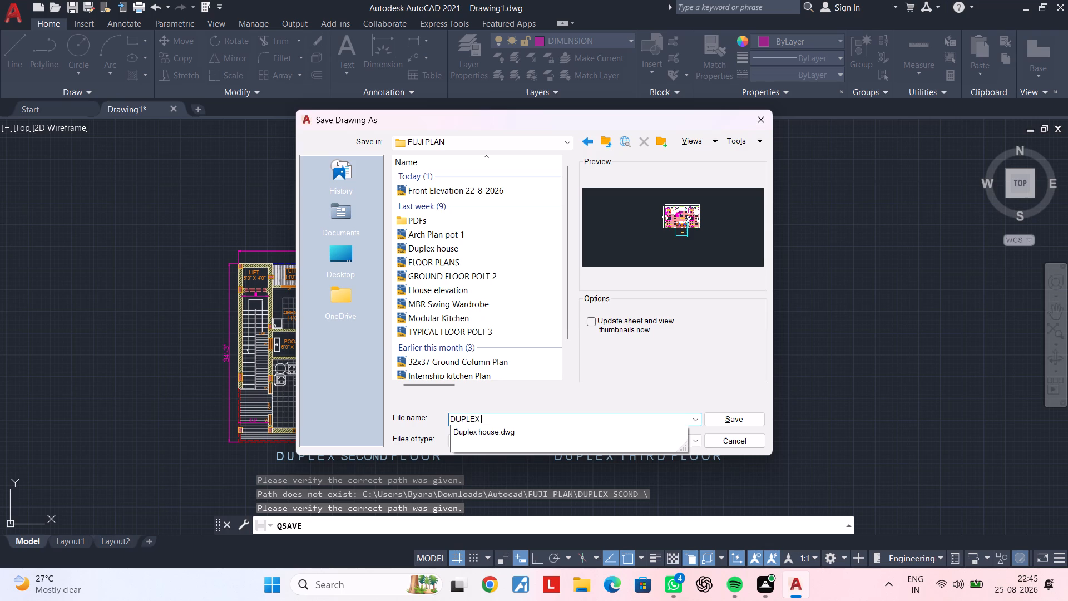
type("SECOND FLOOR")
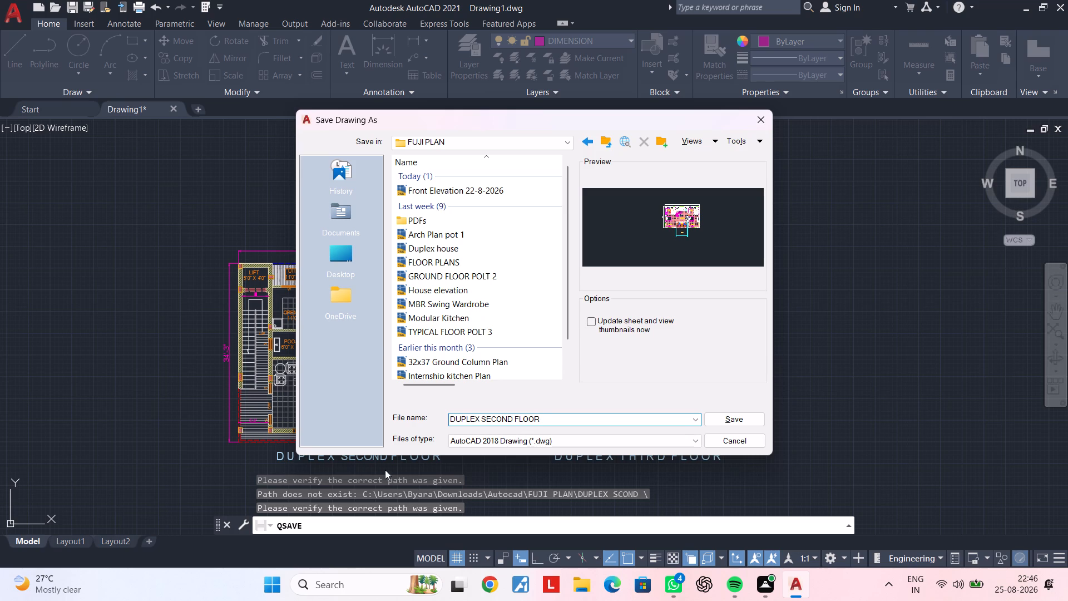
key("Return")
key("Return")
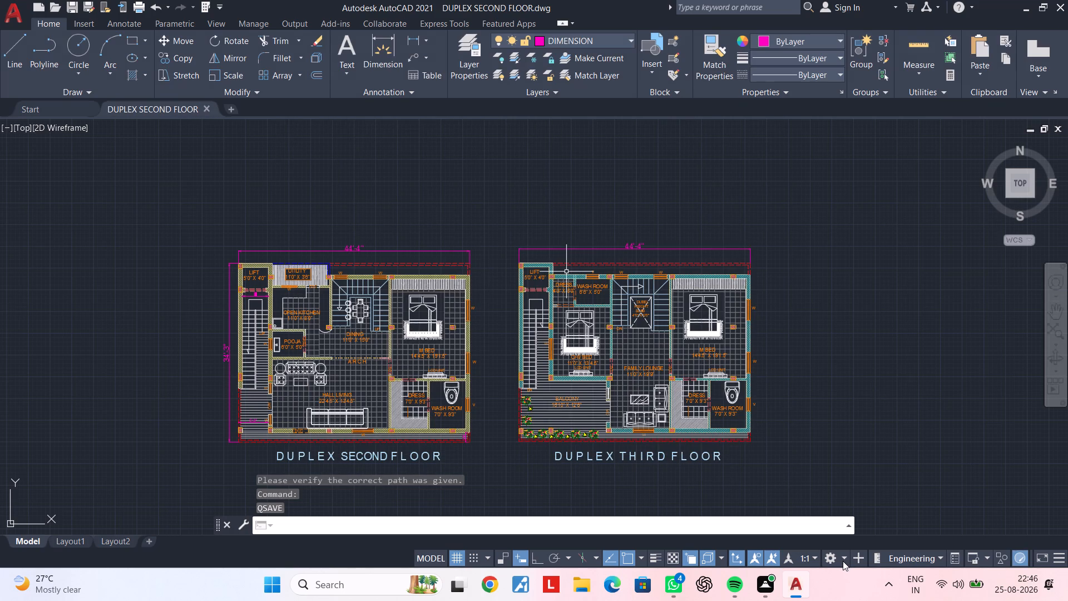
Save the drawing again under its current name with both floor plans in view.
scroll(496, 229, "down", 1)
middle_click_drag(493, 230, 399, 231)
key("Escape")
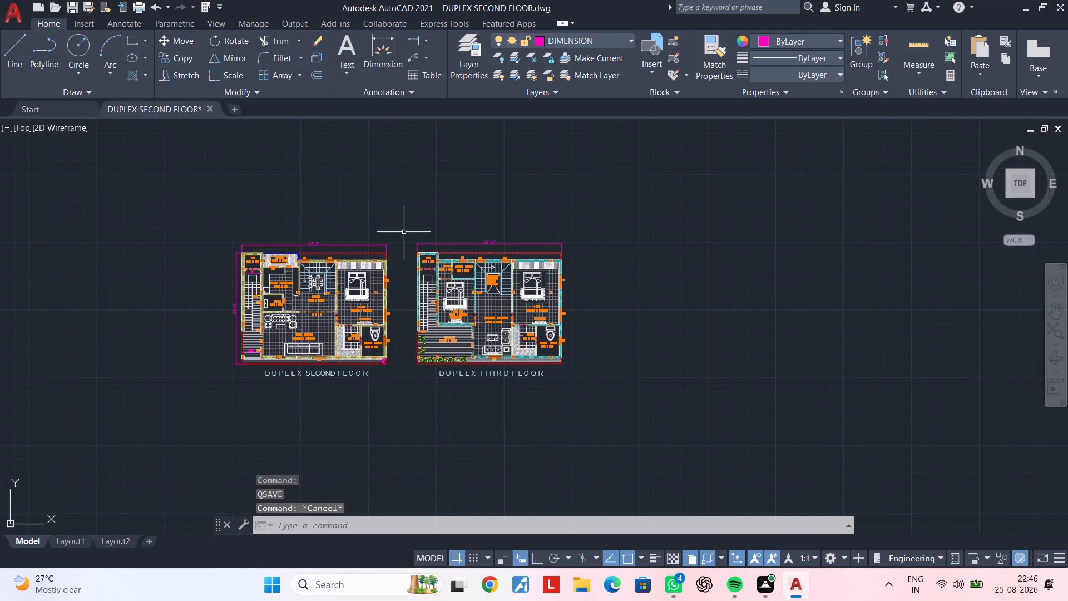
key("Escape")
key("Escape")
key("ctrl+s")
key("ctrl+s")
key("Escape")
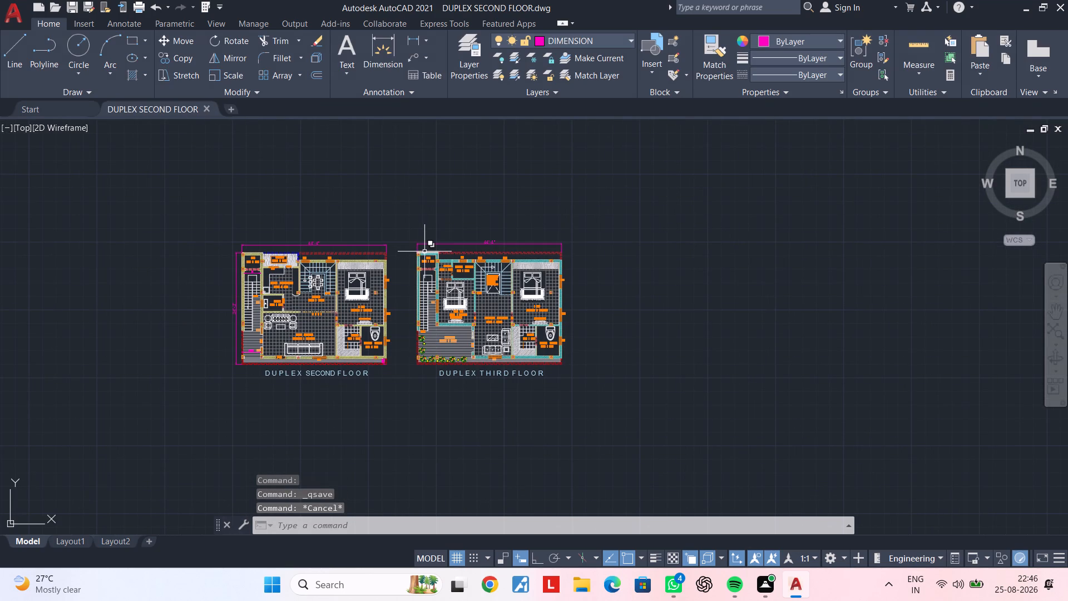
key("Escape")
Center the two floor plans in the view and save the drawing once more.
middle_click_drag(420, 256, 507, 275)
key("Escape")
key("Escape")
middle_click_drag(511, 274, 536, 250)
key("Escape")
key("Escape")
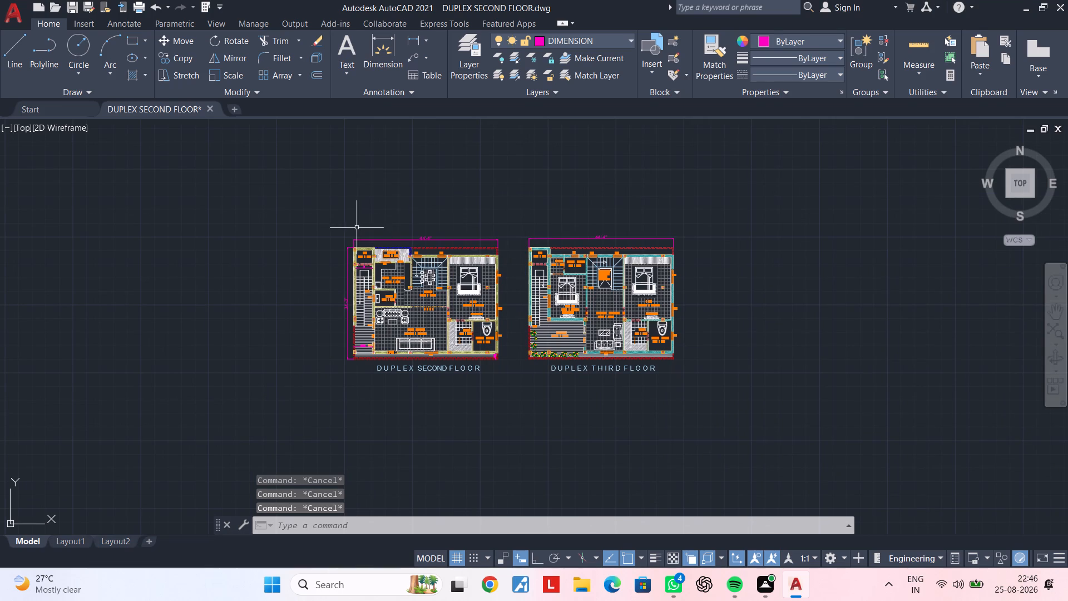
key("Escape")
middle_click_drag(467, 230, 423, 255)
key("Escape")
key("Escape")
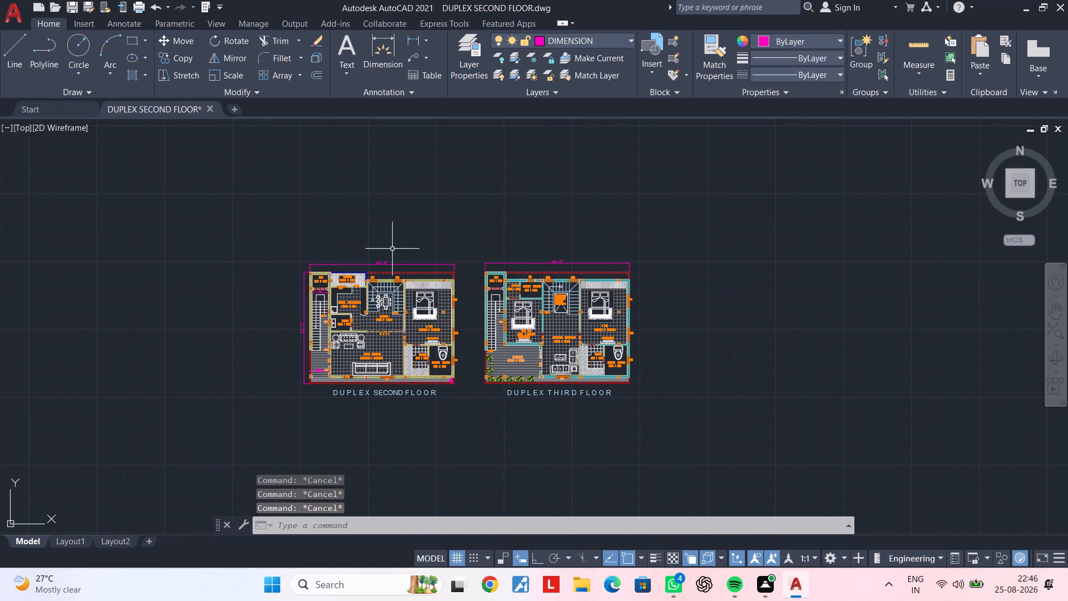
key("ctrl+s")
key("ctrl+s")
key("Escape")
key("Escape")
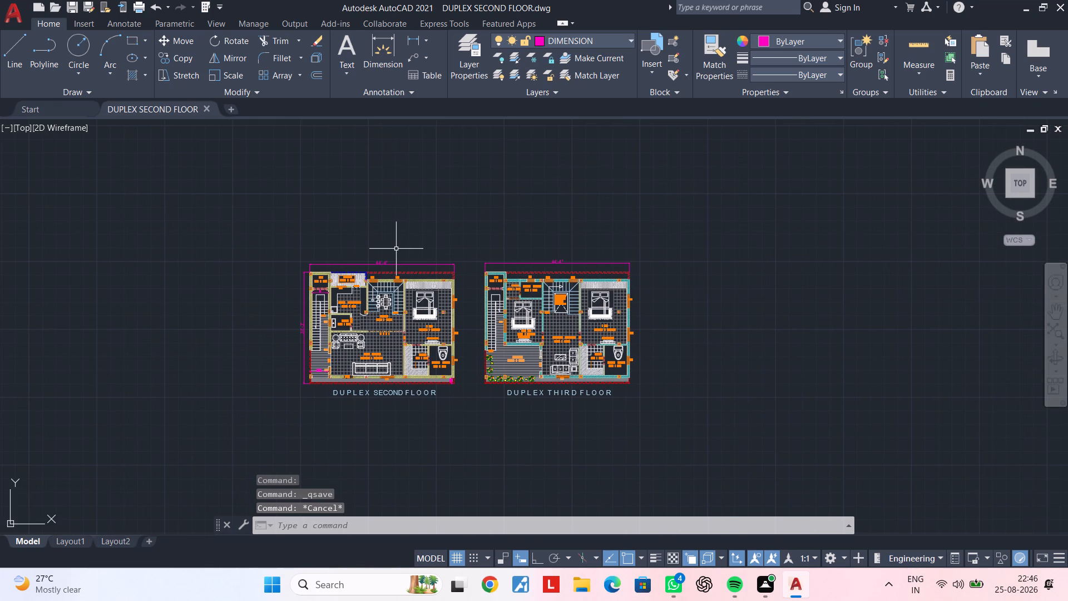
Set up a plot using the previous plot's settings, with a plot window enclosing both duplex floor plans.
key("ctrl+p")
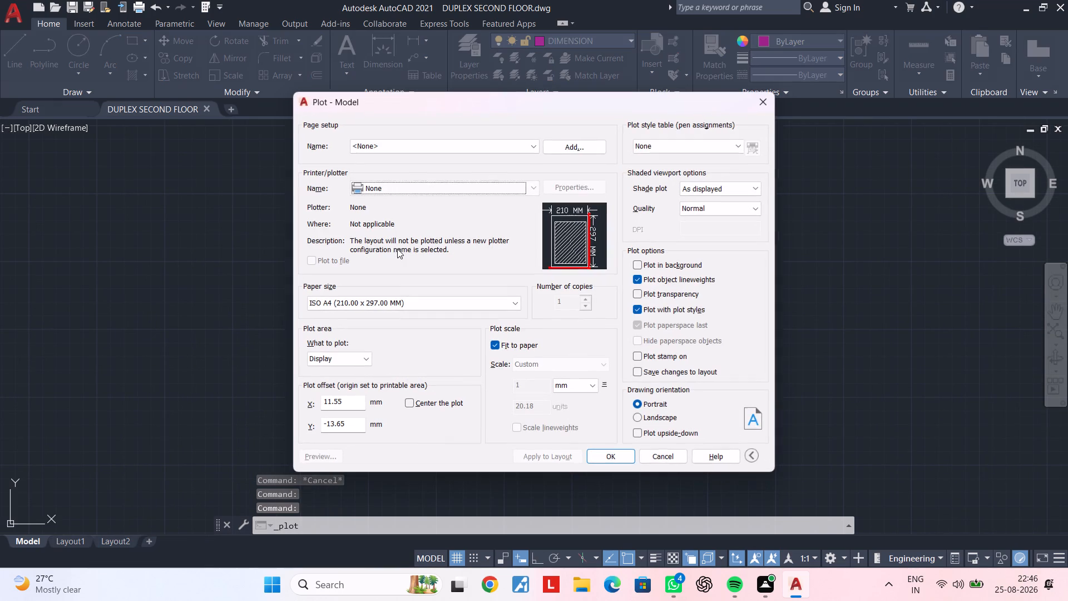
left_click(439, 148)
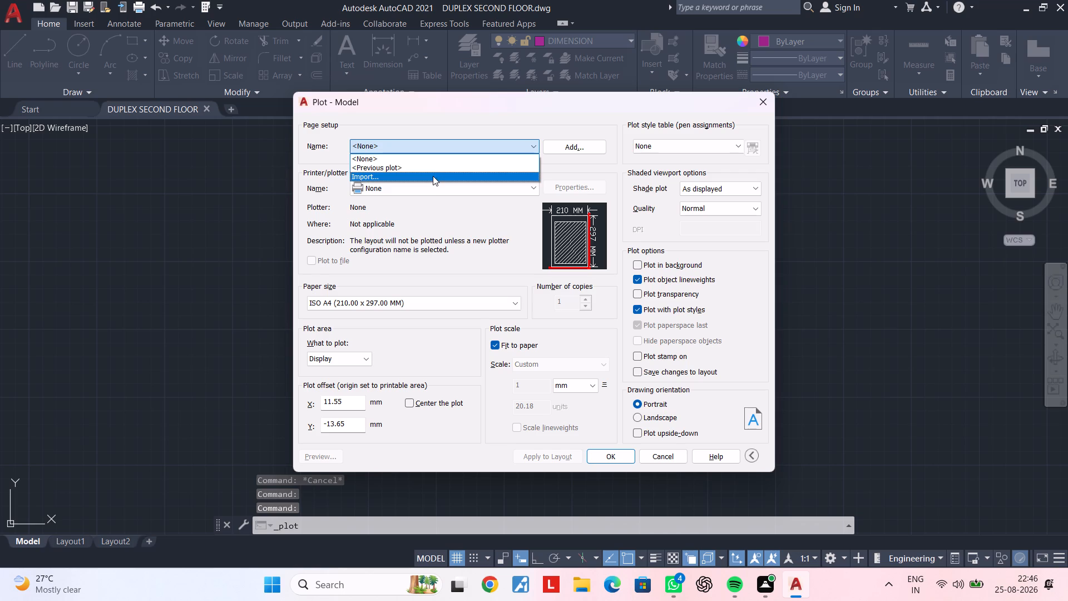
left_click(433, 170)
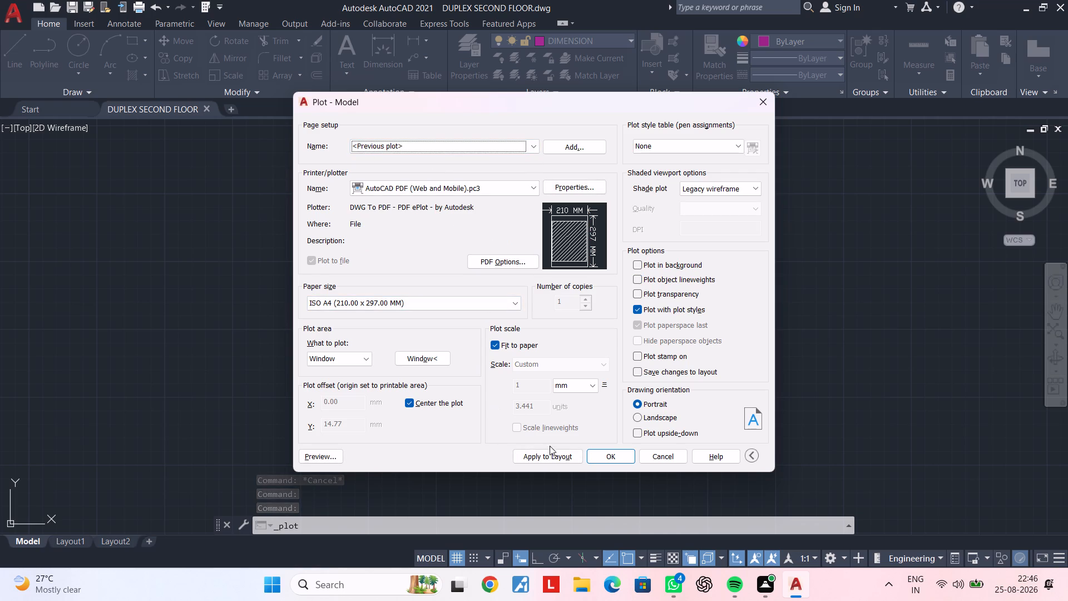
left_click(433, 357)
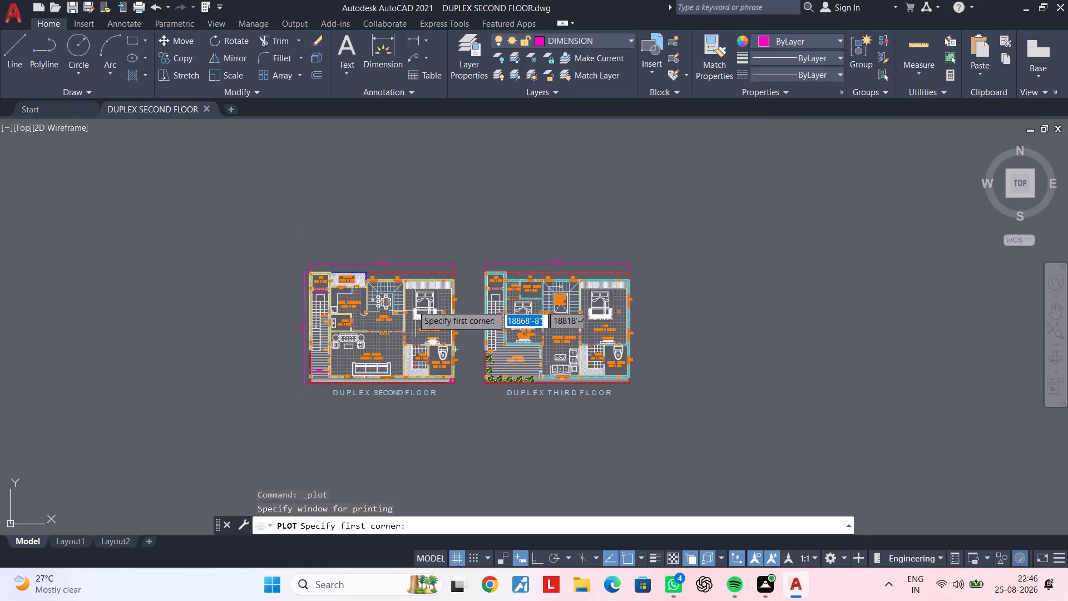
left_click(268, 216)
left_click(689, 425)
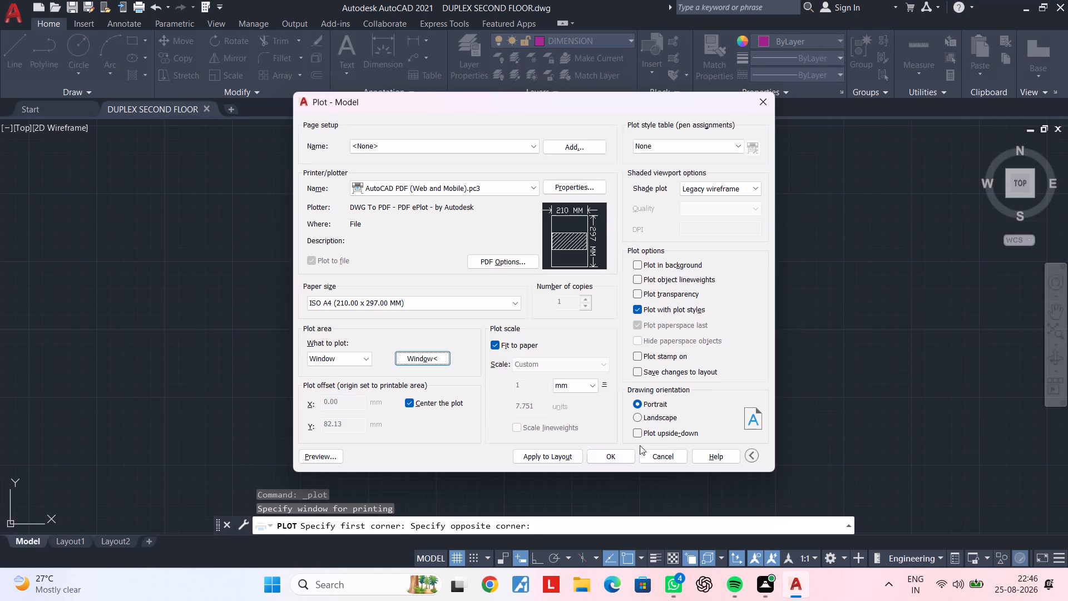
Preview the plot, examine the second and third floor plans up close, and leave the plot setup without plotting.
left_click(324, 456)
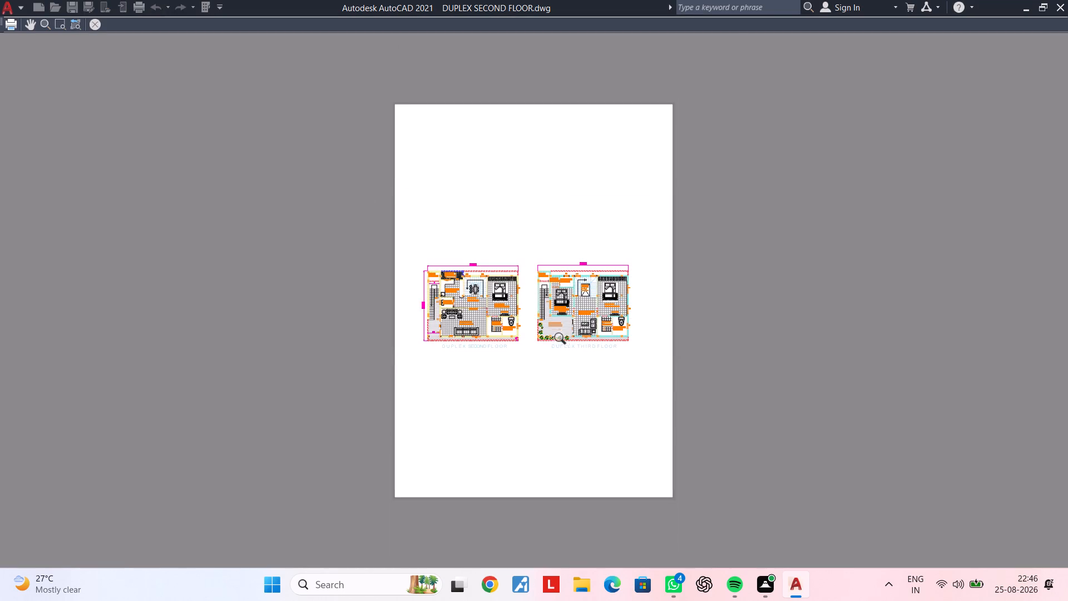
scroll(566, 334, "up", 7)
scroll(558, 349, "down", 2)
scroll(532, 340, "up", 3)
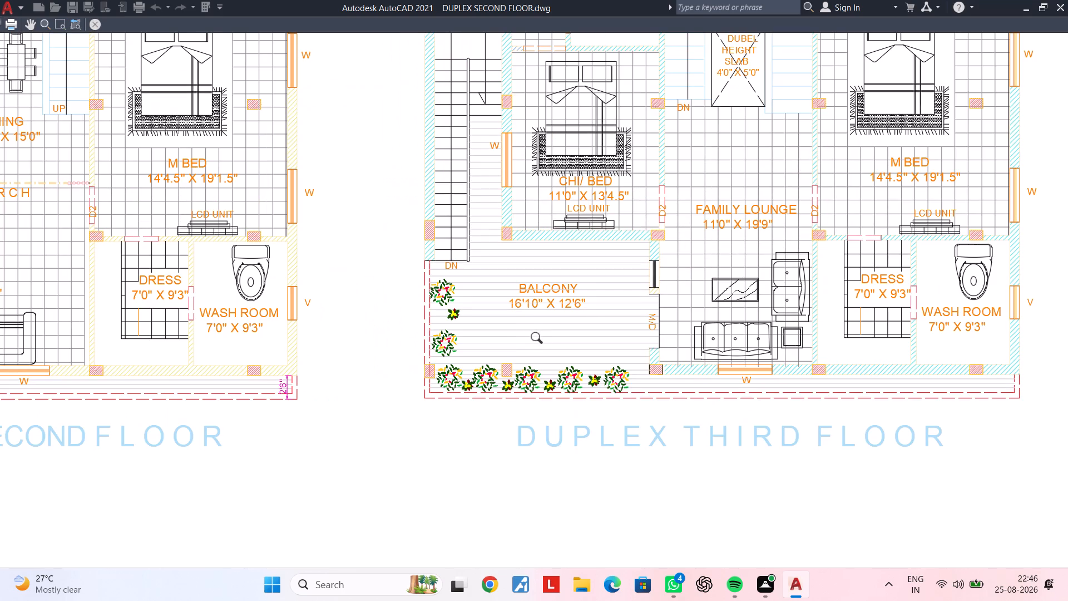
middle_click_drag(515, 331, 530, 428)
scroll(490, 406, "down", 1)
middle_click_drag(490, 406, 738, 405)
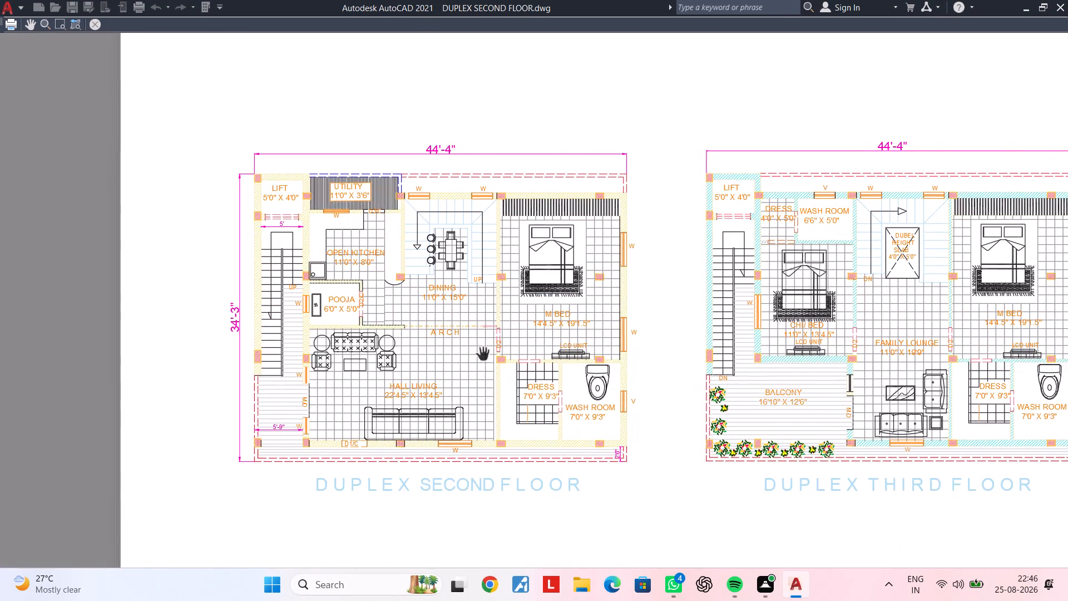
scroll(461, 327, "up", 3)
middle_click_drag(420, 301, 496, 284)
scroll(505, 282, "down", 2)
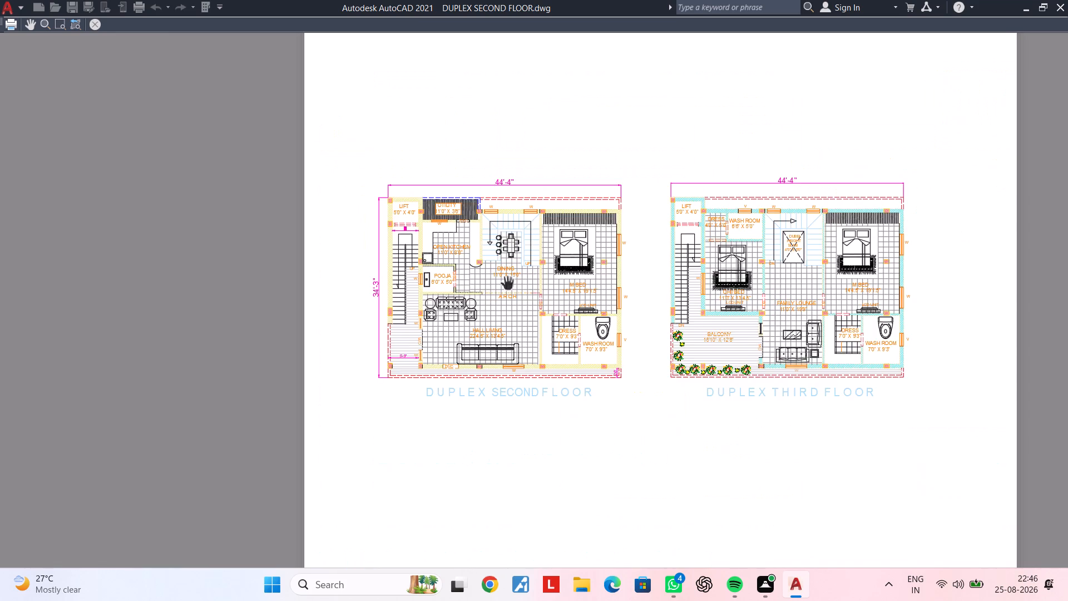
middle_click_drag(509, 284, 471, 328)
scroll(370, 282, "up", 4)
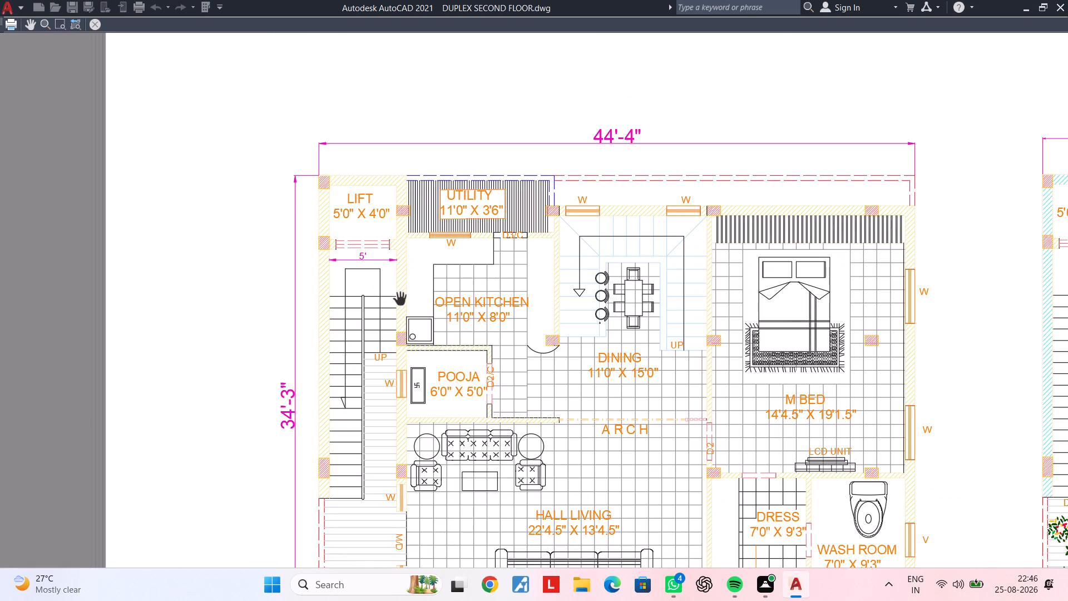
scroll(400, 300, "up", 2)
scroll(400, 300, "down", 2)
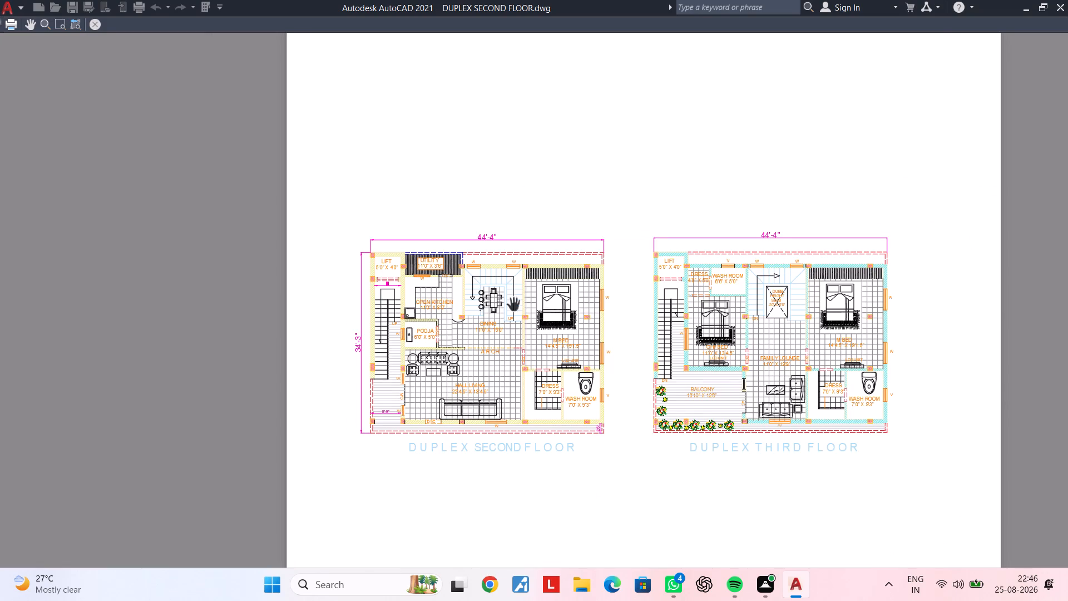
middle_click_drag(532, 304, 239, 298)
scroll(426, 274, "up", 3)
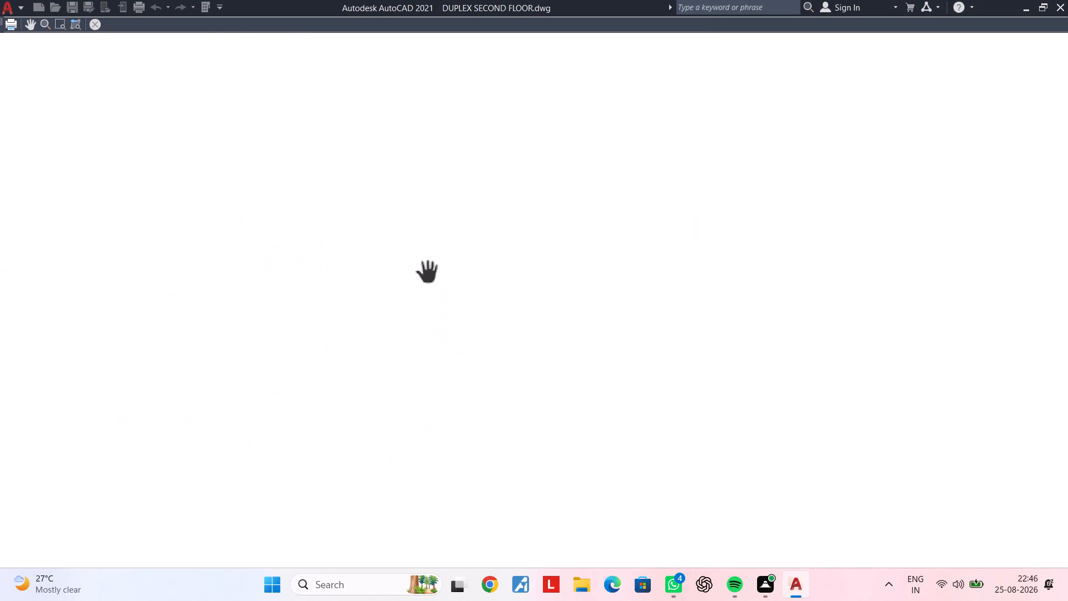
scroll(428, 274, "down", 2)
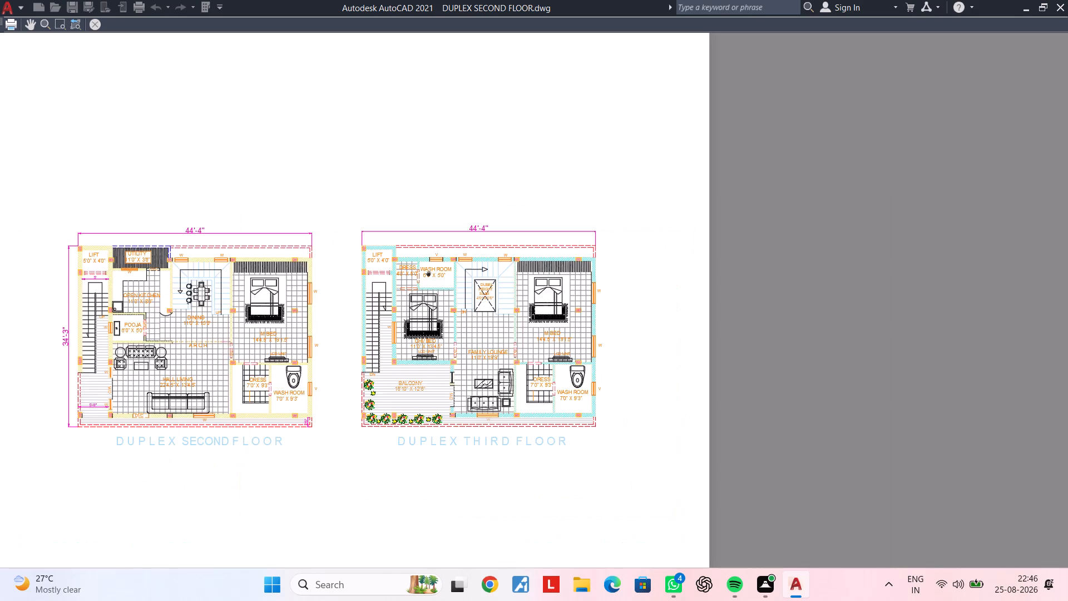
middle_click_drag(428, 274, 566, 272)
scroll(422, 265, "up", 2)
key("Escape")
key("Escape")
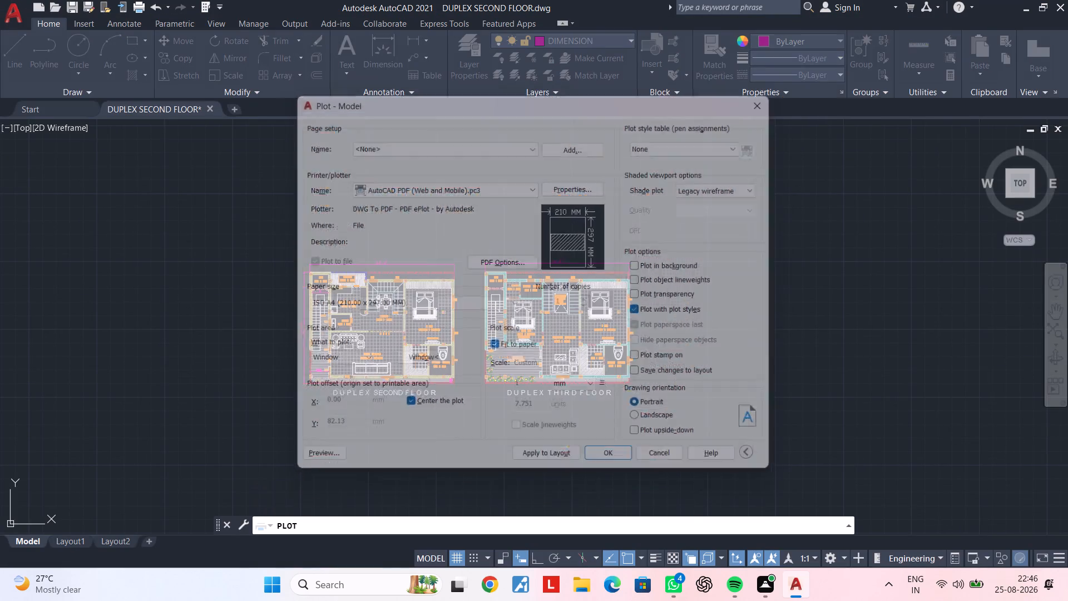
Select the outer and inner wall lines at the north-east corner of the second floor's M BED.
scroll(433, 288, "up", 4)
scroll(481, 268, "up", 2)
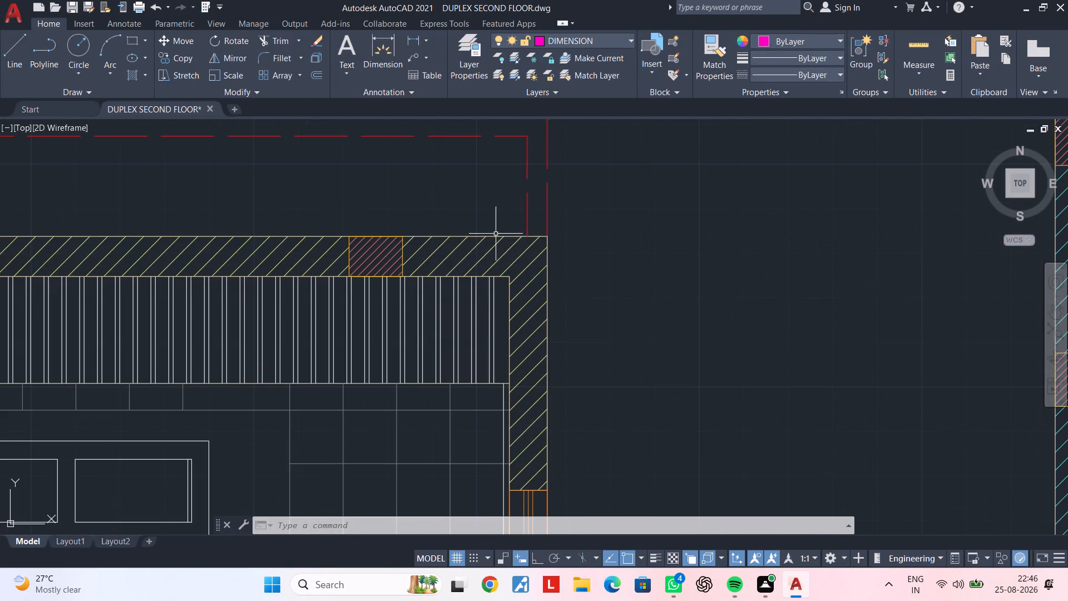
left_click(493, 236)
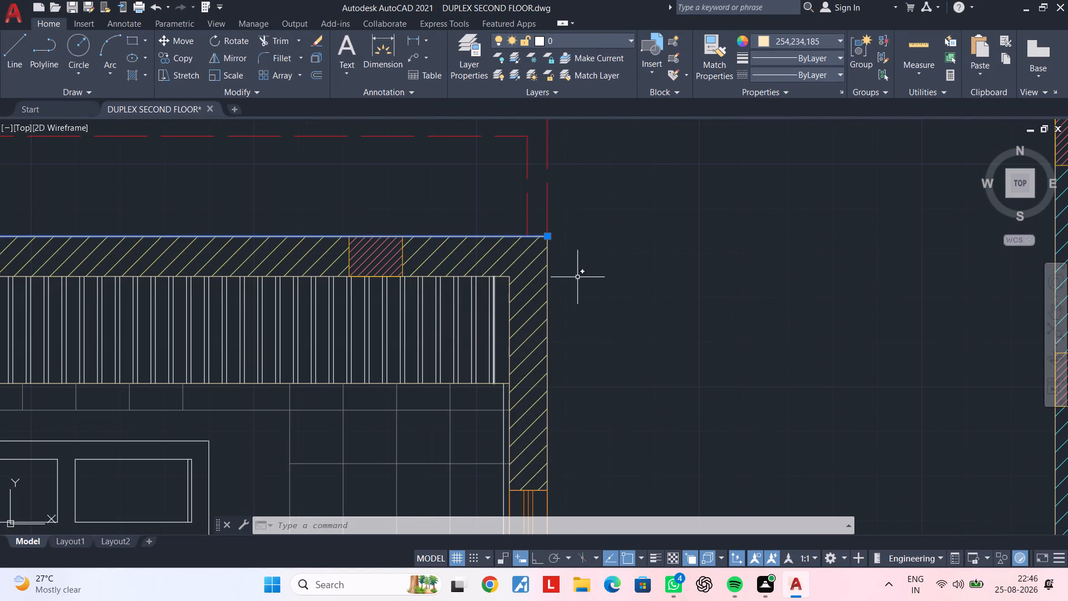
scroll(548, 277, "up", 3)
left_click(538, 267)
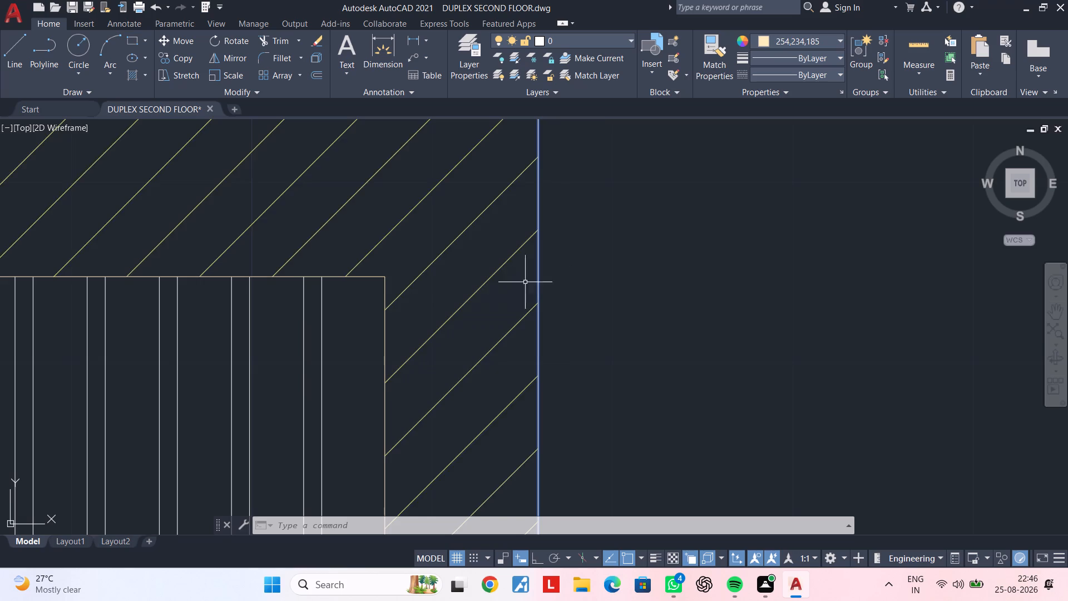
left_click(385, 298)
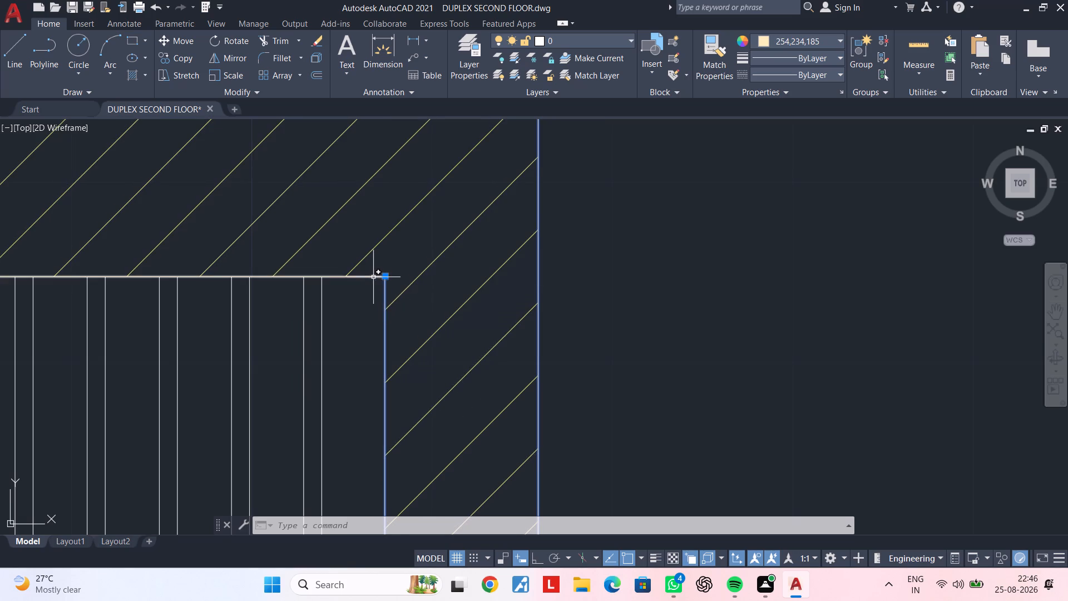
left_click(372, 276)
Add both lines of the wall between M BED and the staircase, plus the staircase's inner north wall line, to the selection.
scroll(372, 285, "down", 3)
middle_click_drag(378, 302, 672, 255)
middle_click_drag(296, 244, 849, 239)
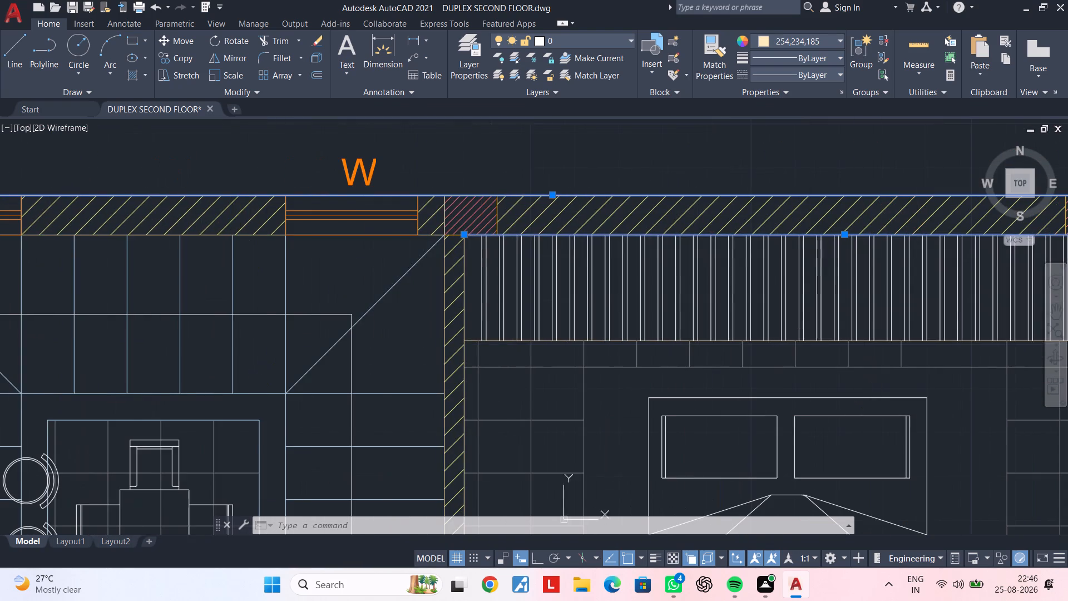
scroll(481, 235, "up", 3)
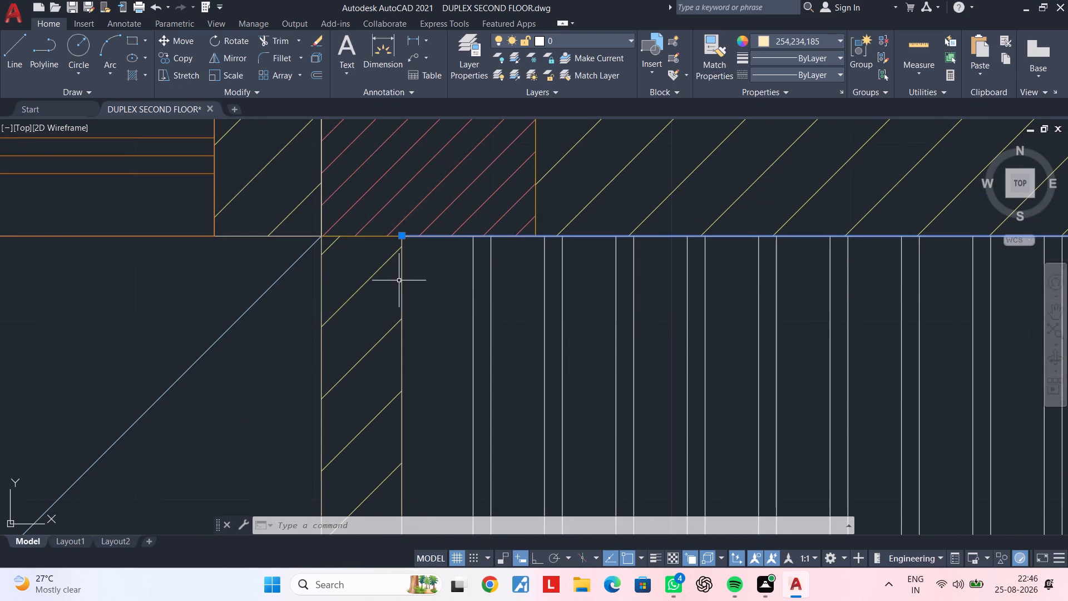
left_click(401, 280)
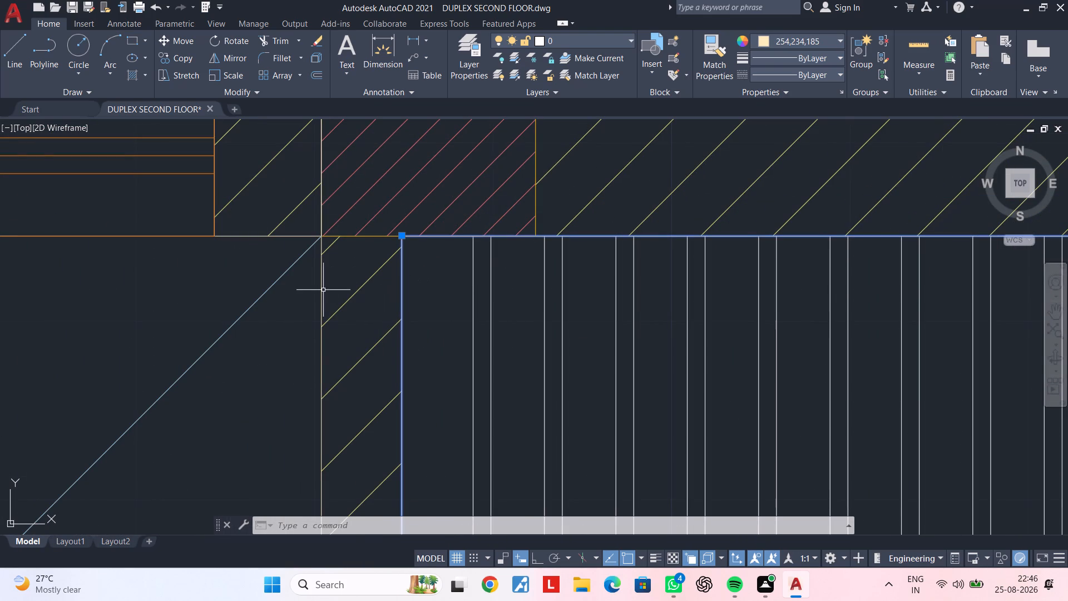
left_click(322, 290)
middle_click_drag(291, 299, 370, 341)
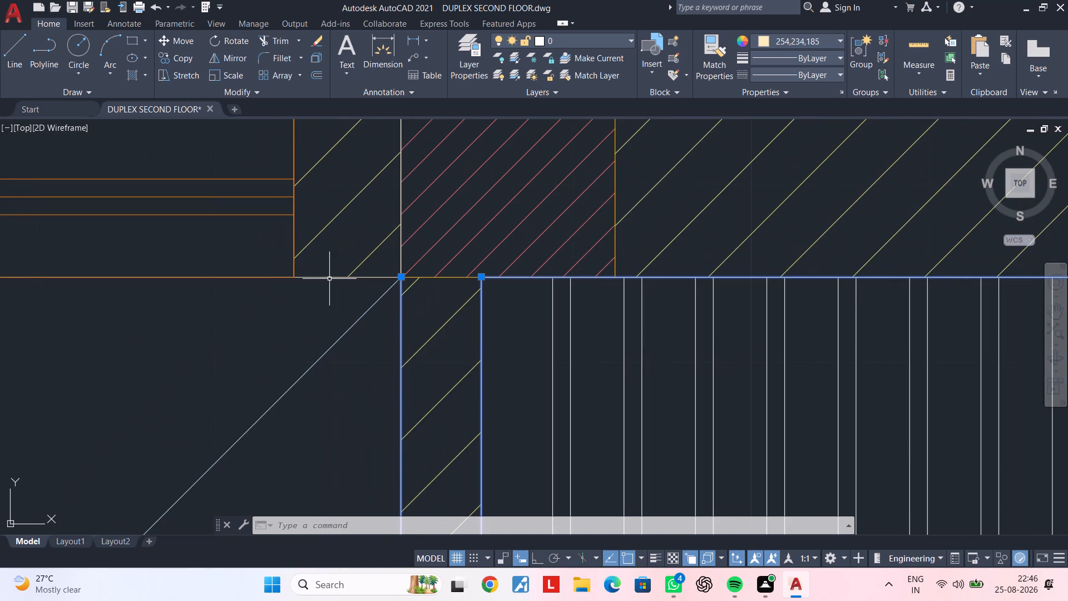
left_click(328, 278)
Add both face lines of the wall between the staircase and the utility area to the selection.
middle_click_drag(311, 363, 314, 470)
scroll(313, 403, "down", 1)
scroll(307, 326, "down", 3)
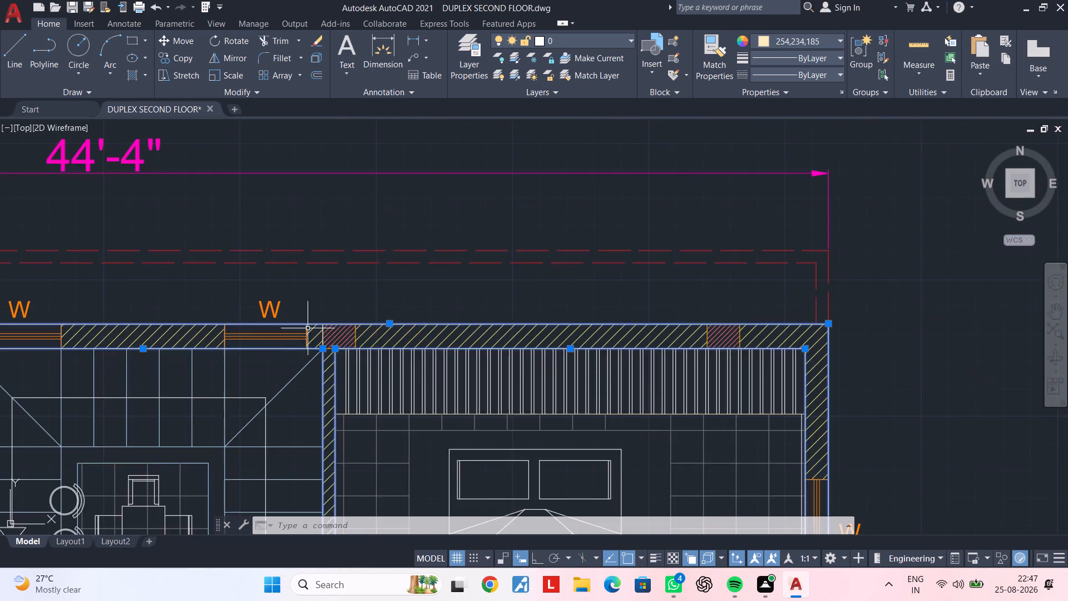
middle_click_drag(283, 338, 579, 317)
middle_click_drag(380, 317, 501, 302)
scroll(459, 308, "up", 3)
middle_click_drag(443, 319, 764, 275)
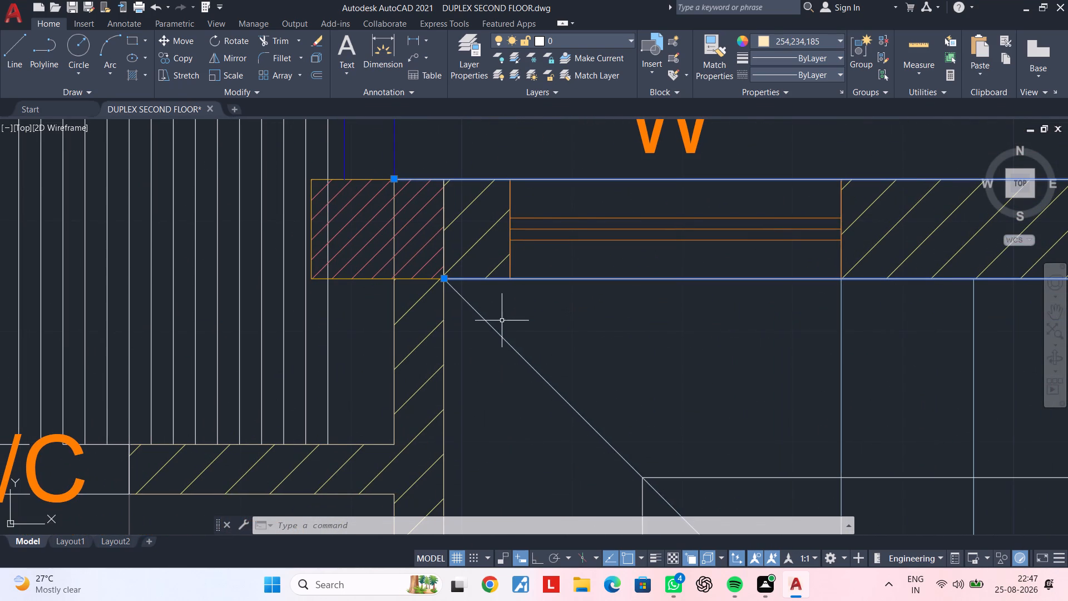
left_click(444, 332)
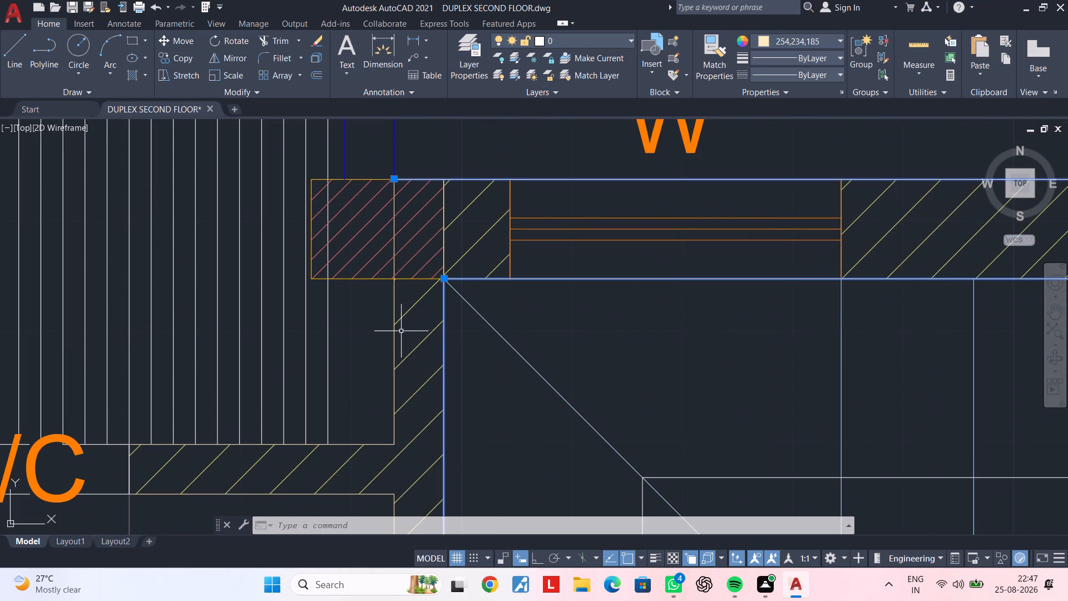
left_click(393, 331)
Add the short wall's two lines beside door D3/C and the kitchen-side line of the staircase wall to the selection.
scroll(374, 331, "down", 2)
middle_click_drag(378, 332, 367, 429)
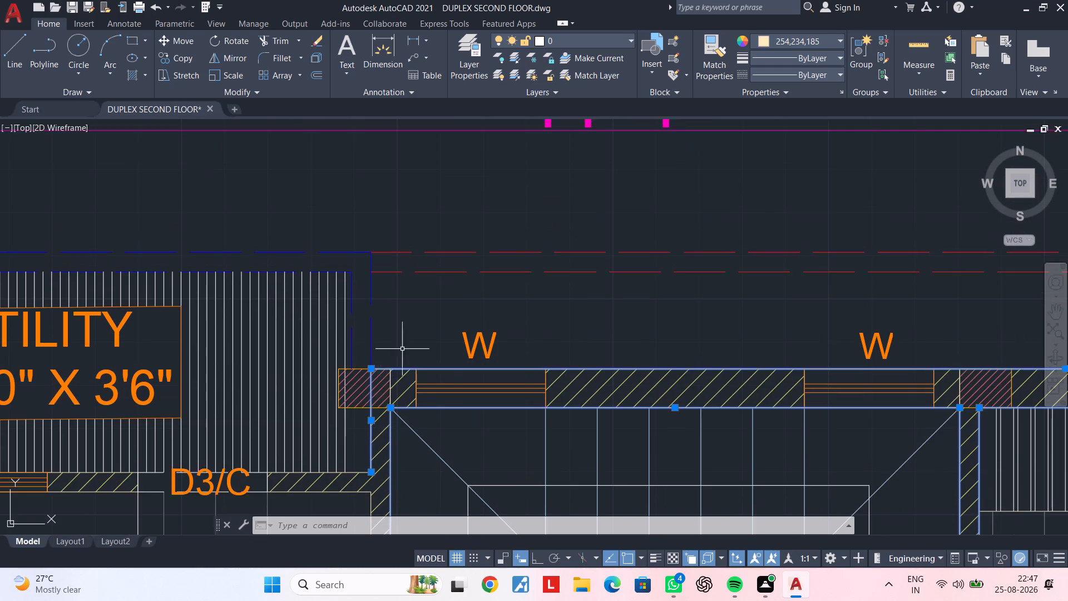
middle_click_drag(409, 333, 640, 210)
scroll(565, 365, "up", 2)
left_click(601, 330)
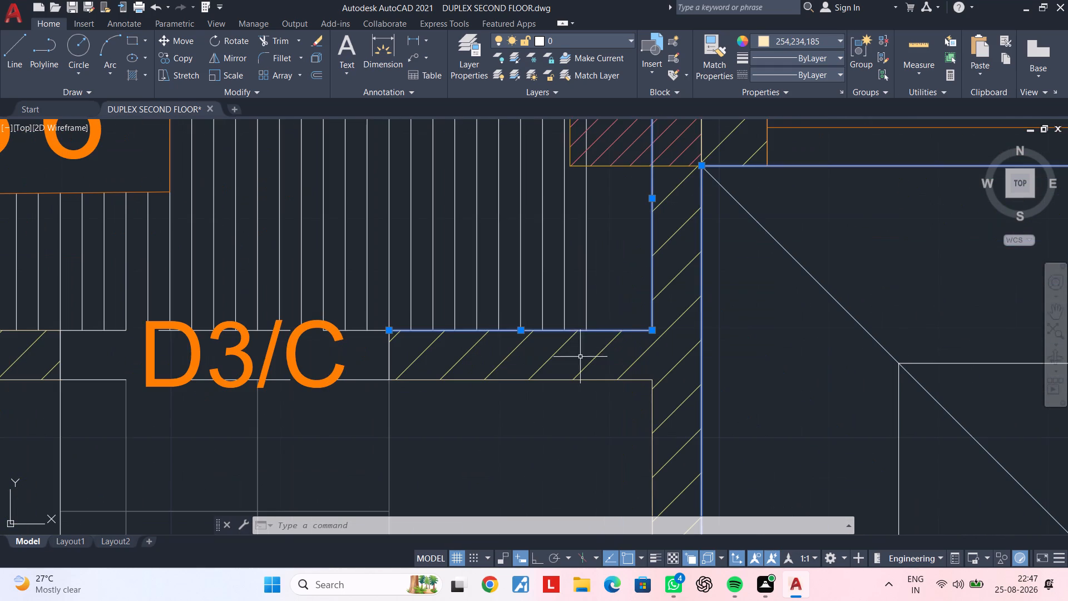
left_click(560, 380)
middle_click_drag(608, 409, 588, 376)
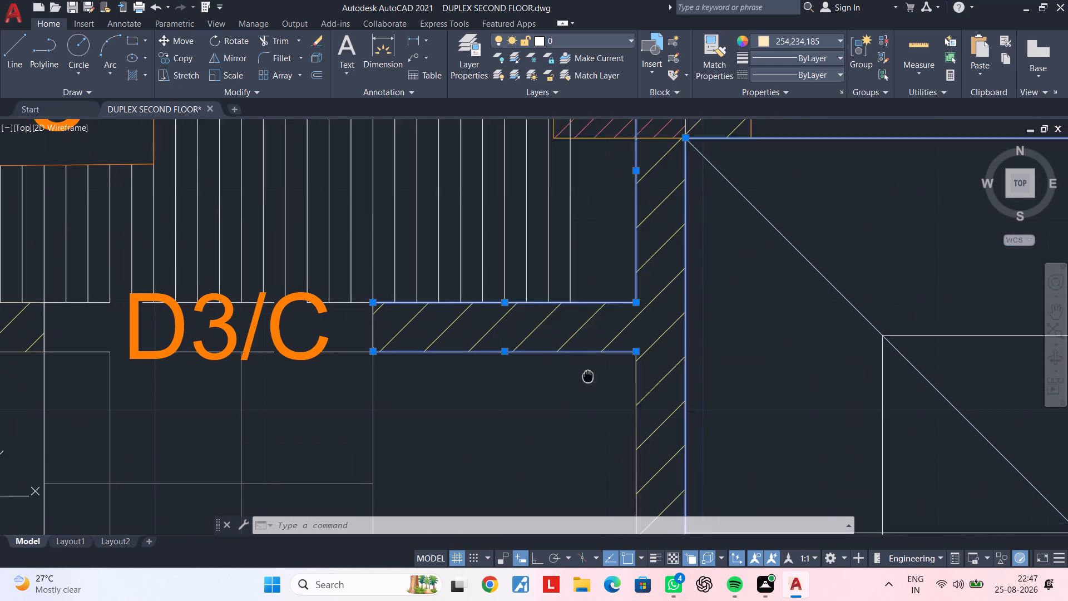
middle_click_drag(588, 376, 557, 339)
scroll(571, 346, "up", 3)
left_click(659, 324)
Add both lines of the windowed wall between UTILITY and OPEN KITCHEN to the selection.
scroll(594, 337, "down", 4)
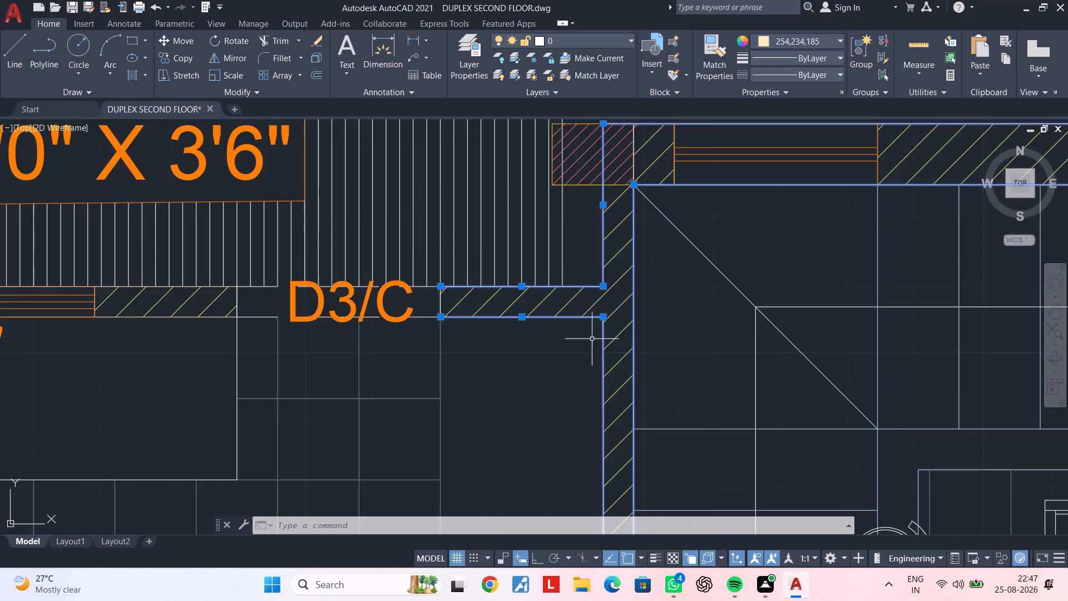
middle_click_drag(557, 359, 560, 204)
scroll(564, 289, "down", 2)
middle_click_drag(571, 301, 597, 238)
middle_click_drag(591, 241, 623, 354)
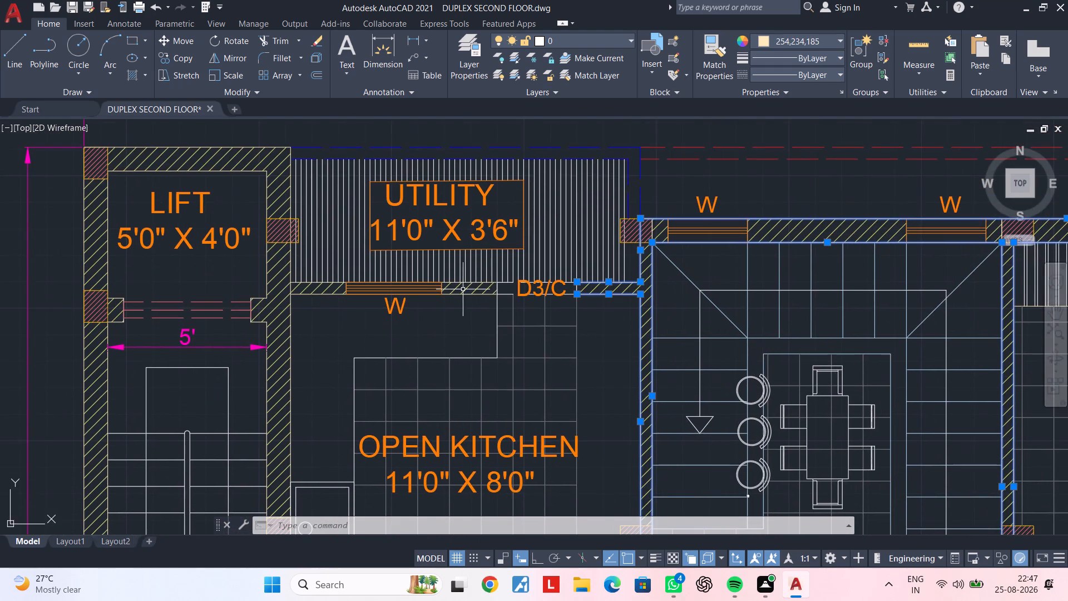
scroll(462, 289, "up", 4)
left_click(521, 260)
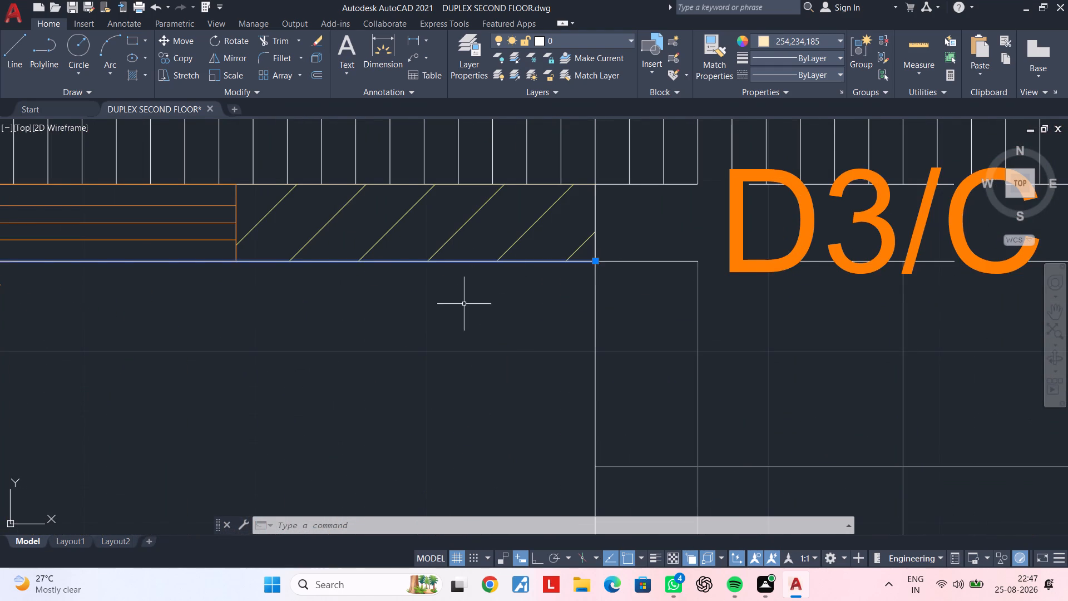
scroll(463, 304, "down", 2)
middle_click_drag(426, 312, 635, 326)
scroll(289, 273, "up", 2)
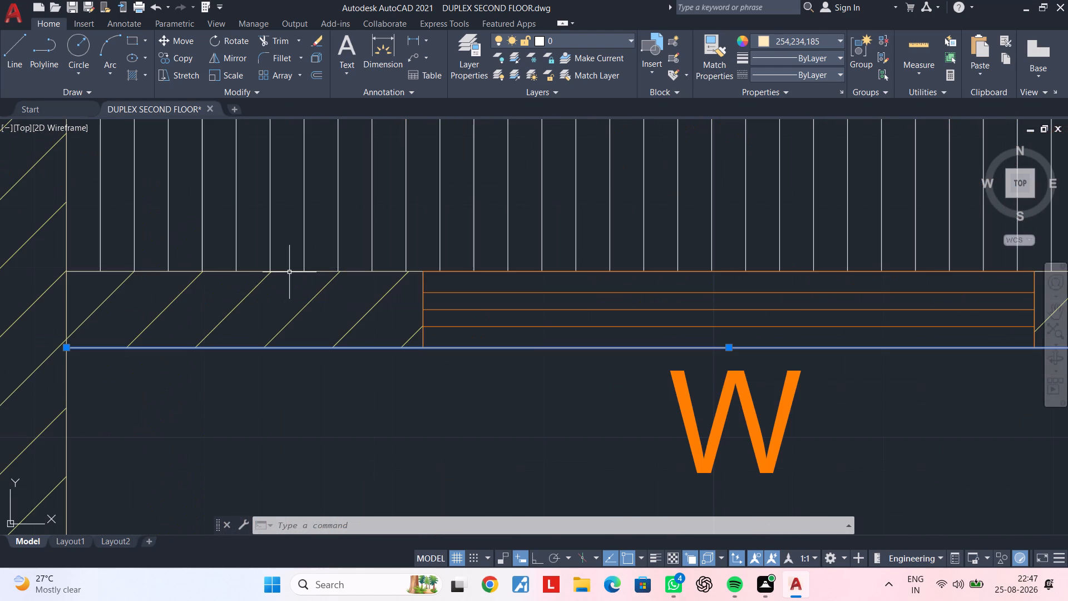
left_click(290, 271)
Add the lift's east wall lines, including the east door jamb and the wall face below it, to the selection.
scroll(271, 294, "down", 2)
middle_click_drag(299, 296, 536, 281)
scroll(427, 323, "up", 2)
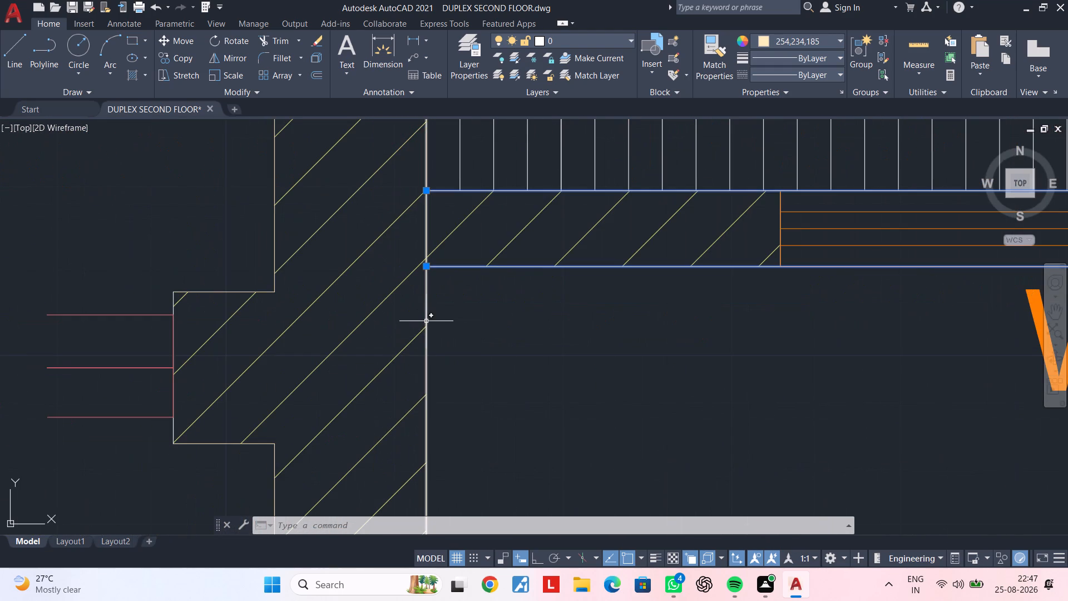
left_click(426, 321)
middle_click_drag(389, 318, 576, 302)
left_click(421, 274)
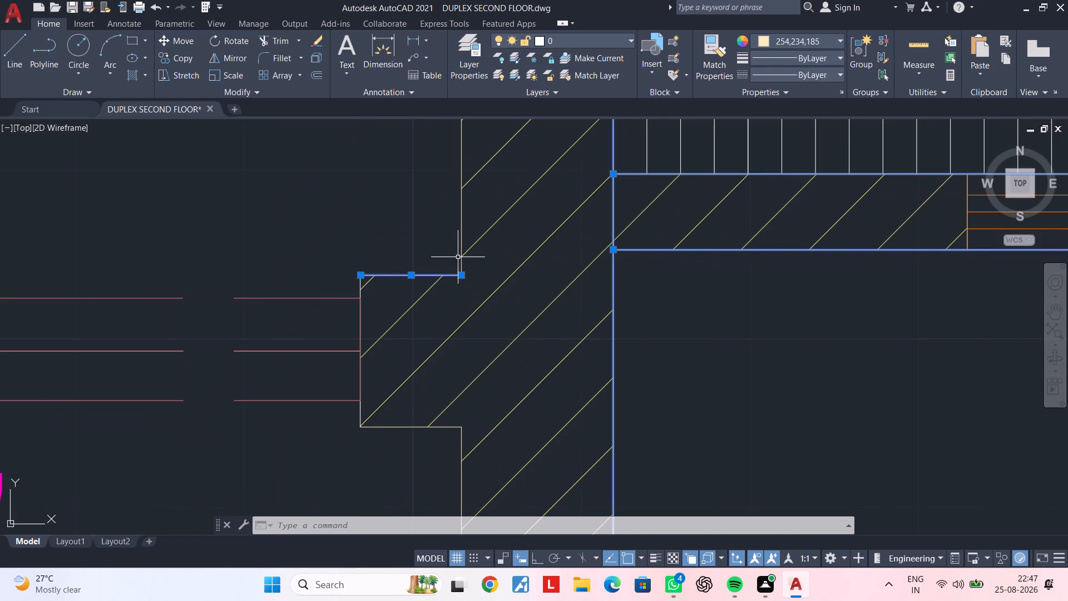
left_click(462, 240)
middle_click_drag(451, 286, 473, 225)
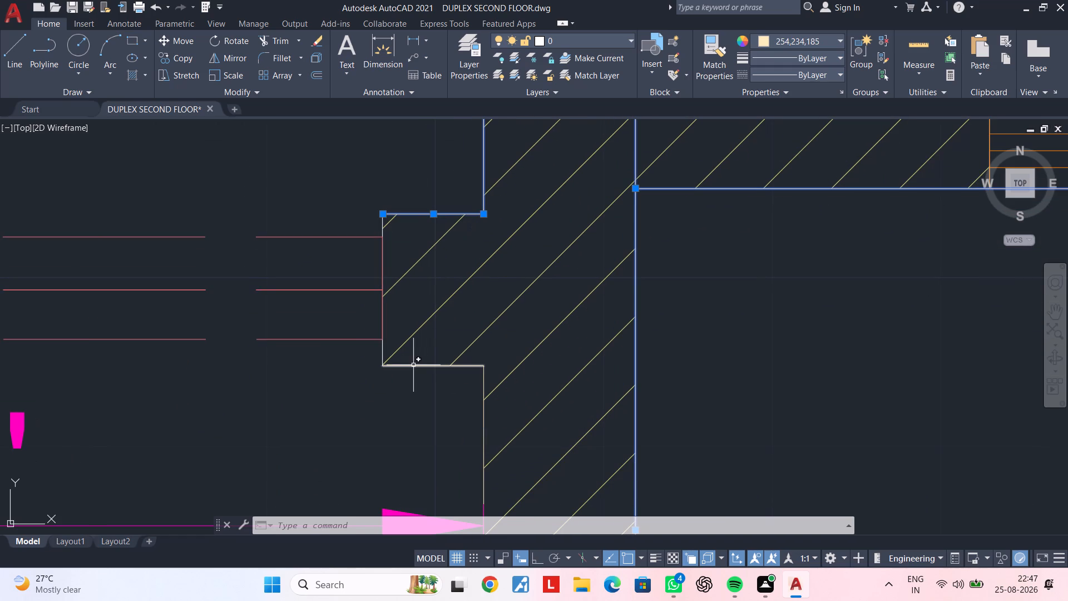
left_click(413, 366)
left_click(484, 379)
scroll(488, 363, "down", 4)
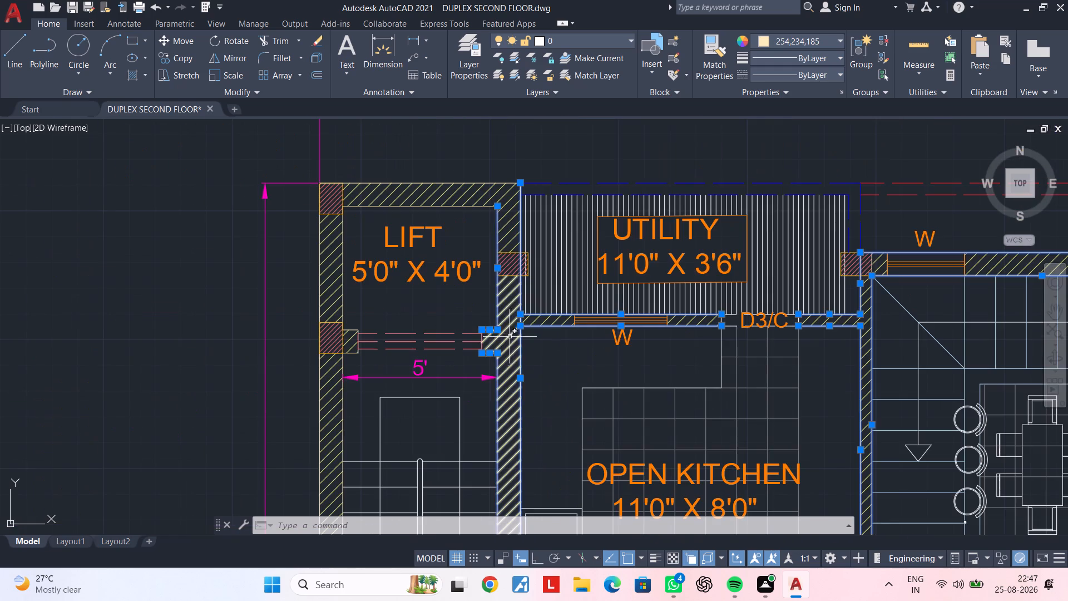
Add both face lines of the lift's north wall and both face lines of its west wall to the selection.
scroll(496, 203, "up", 2)
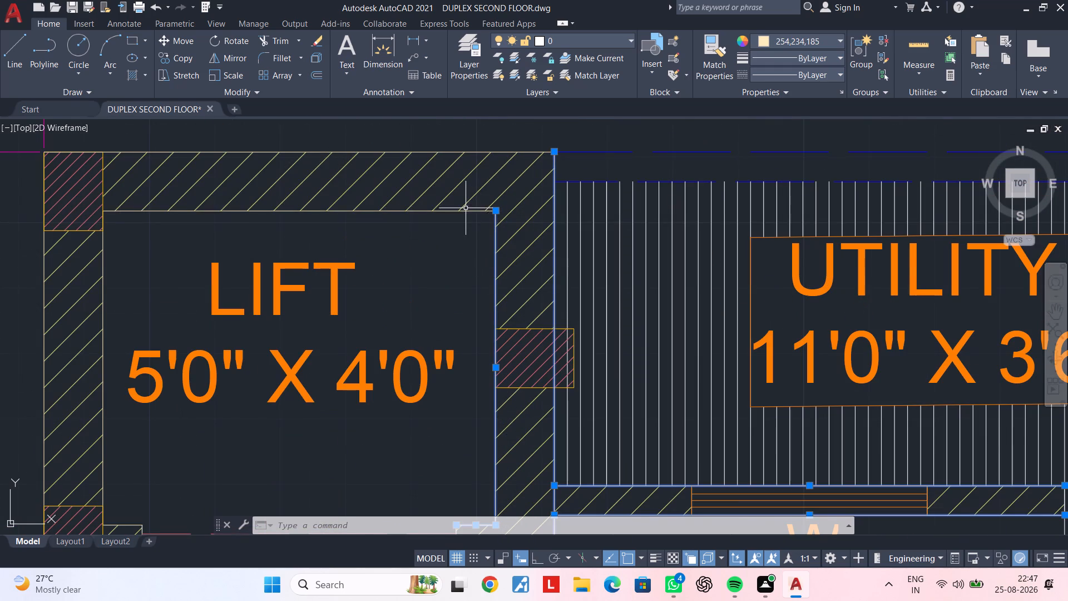
left_click(465, 211)
left_click(477, 151)
middle_click_drag(450, 225, 807, 195)
left_click(401, 255)
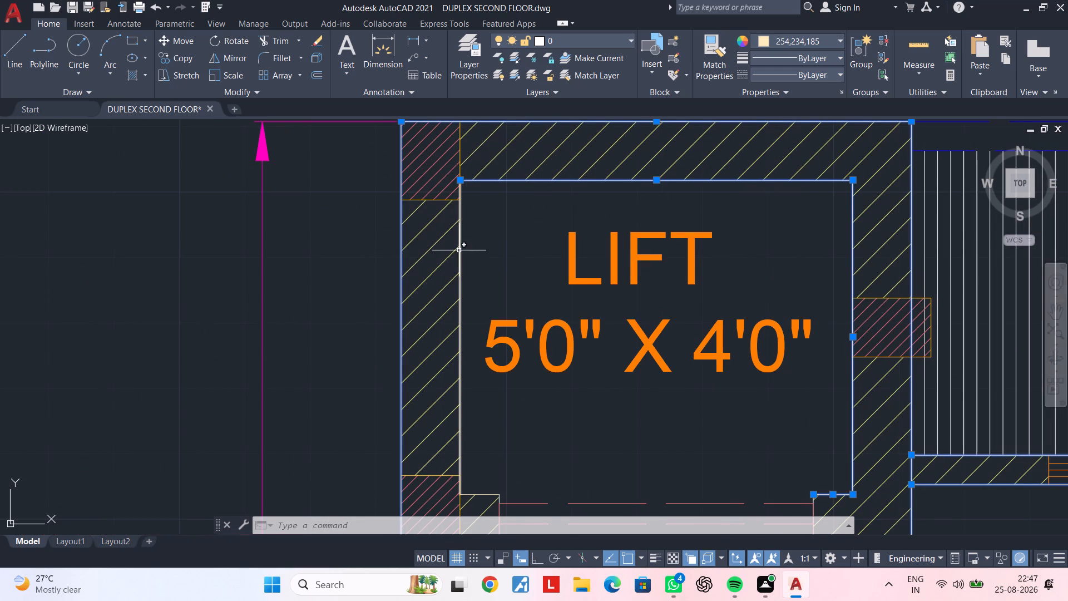
left_click(459, 252)
Add the lift's west door jamb lines and the inner face line of the west wall below it to the selection.
scroll(498, 290, "down", 2)
middle_click_drag(499, 285, 515, 144)
scroll(510, 280, "up", 2)
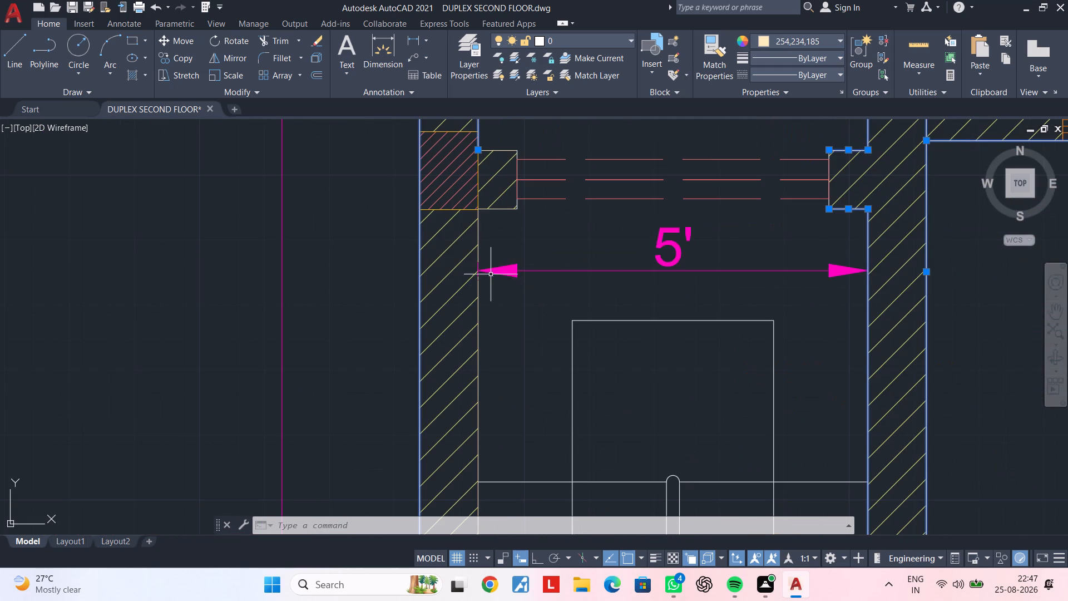
left_click(477, 235)
left_click(494, 211)
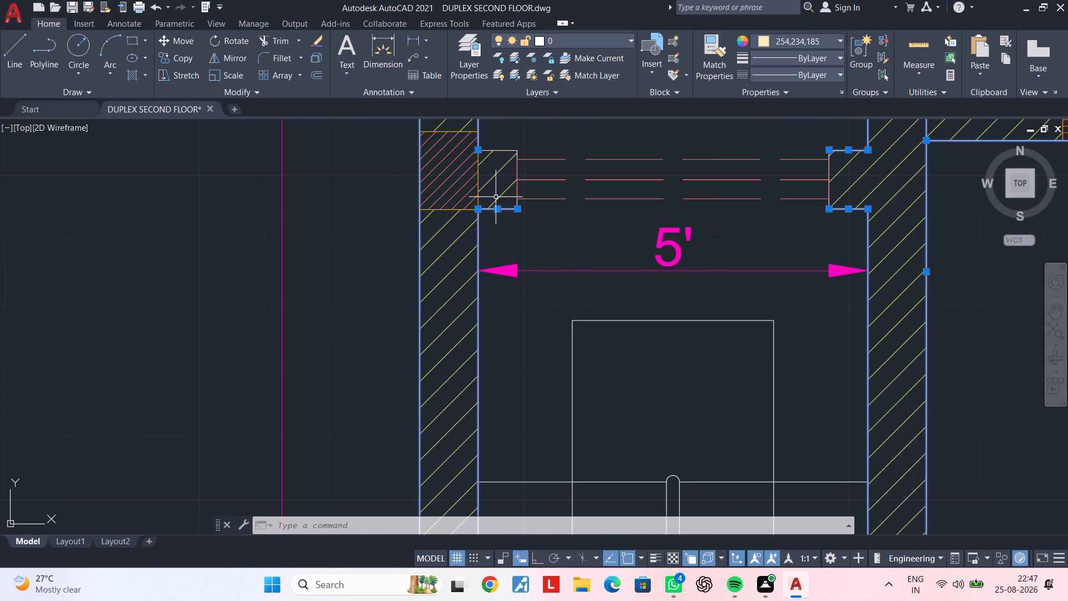
left_click(496, 150)
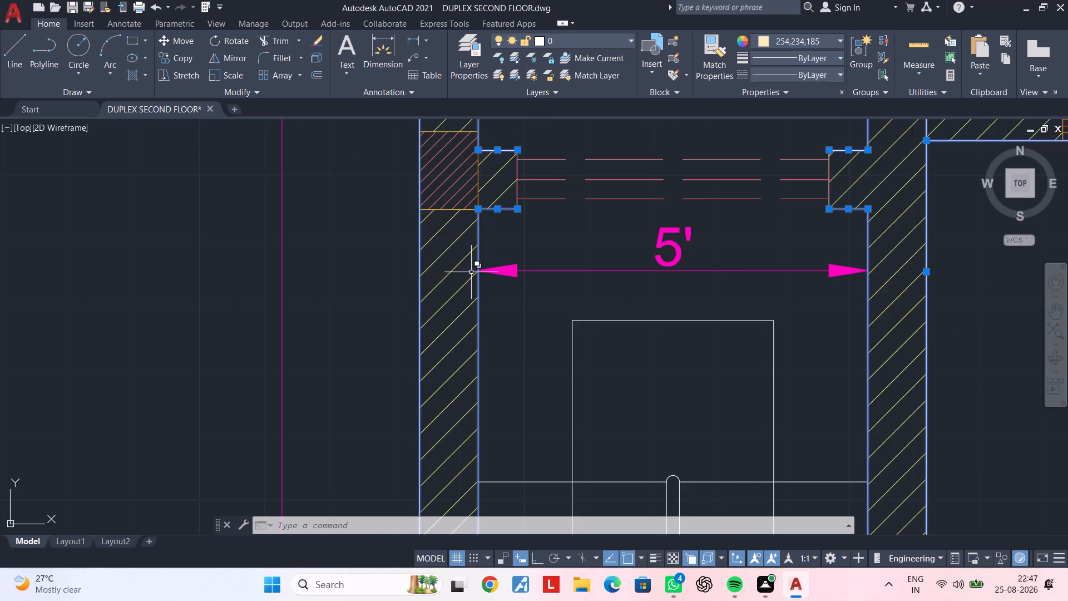
Add the POOJA room's west wall face line and both lines of its north wall to the selection, picking lines rather than the hatch.
scroll(471, 273, "down", 2)
middle_click_drag(476, 273, 506, 153)
middle_click_drag(520, 327, 538, 105)
scroll(568, 311, "down", 2)
middle_click_drag(571, 304, 562, 261)
scroll(545, 329, "up", 2)
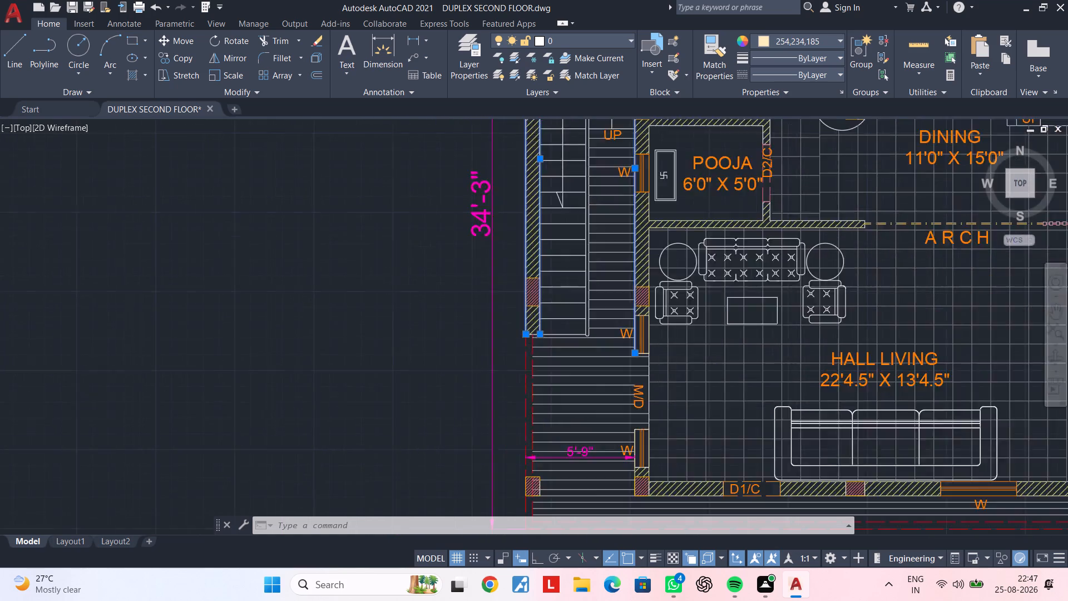
scroll(545, 328, "up", 3)
scroll(504, 323, "down", 3)
middle_click_drag(672, 313, 641, 324)
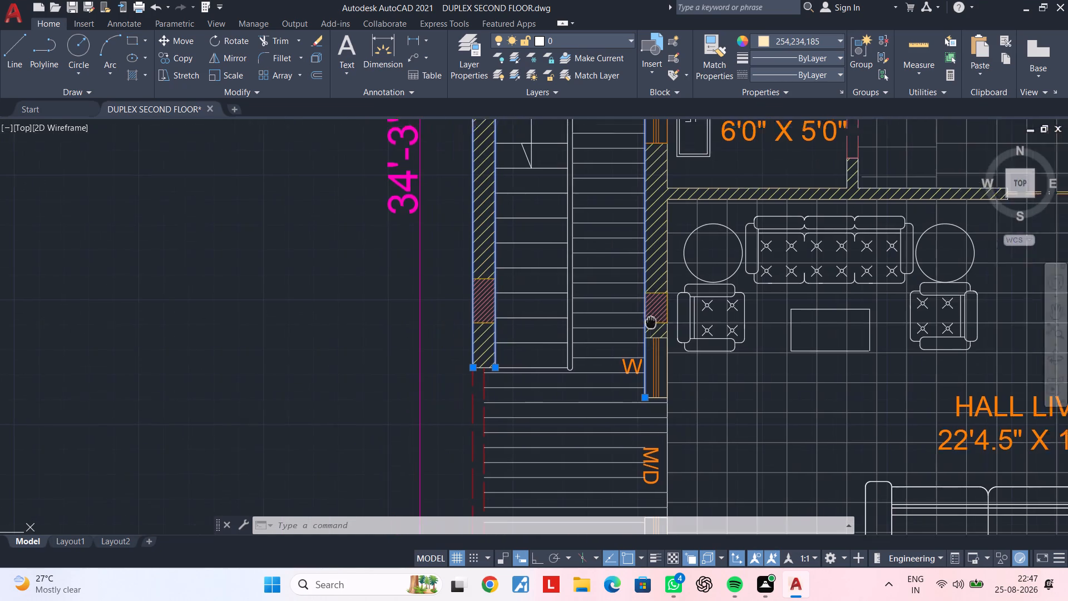
middle_click_drag(641, 324, 416, 441)
middle_click_drag(449, 279, 463, 446)
scroll(445, 348, "up", 3)
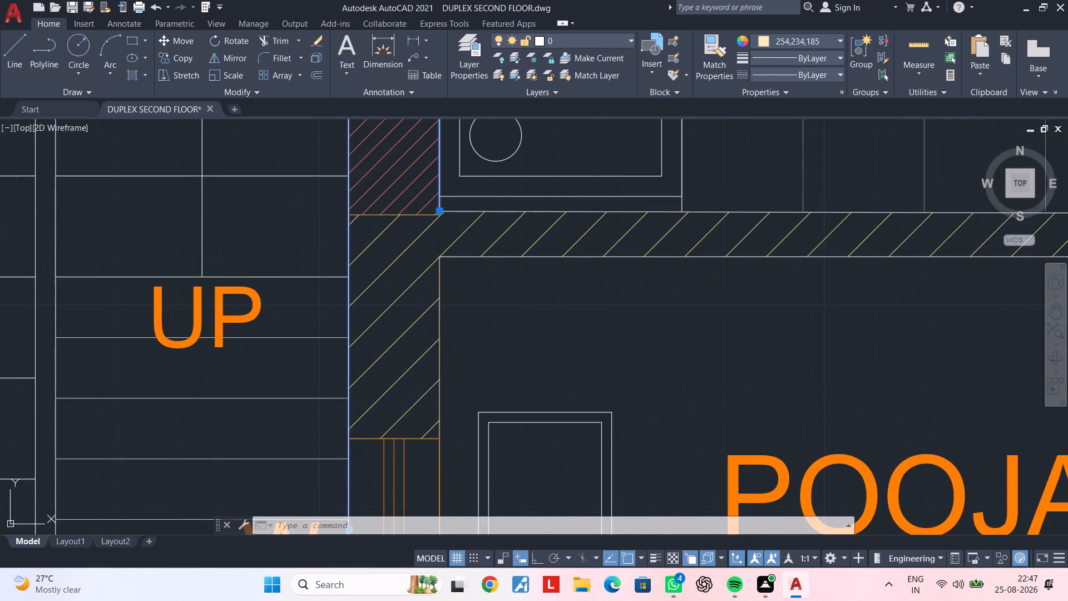
left_click(441, 348)
left_click(512, 255)
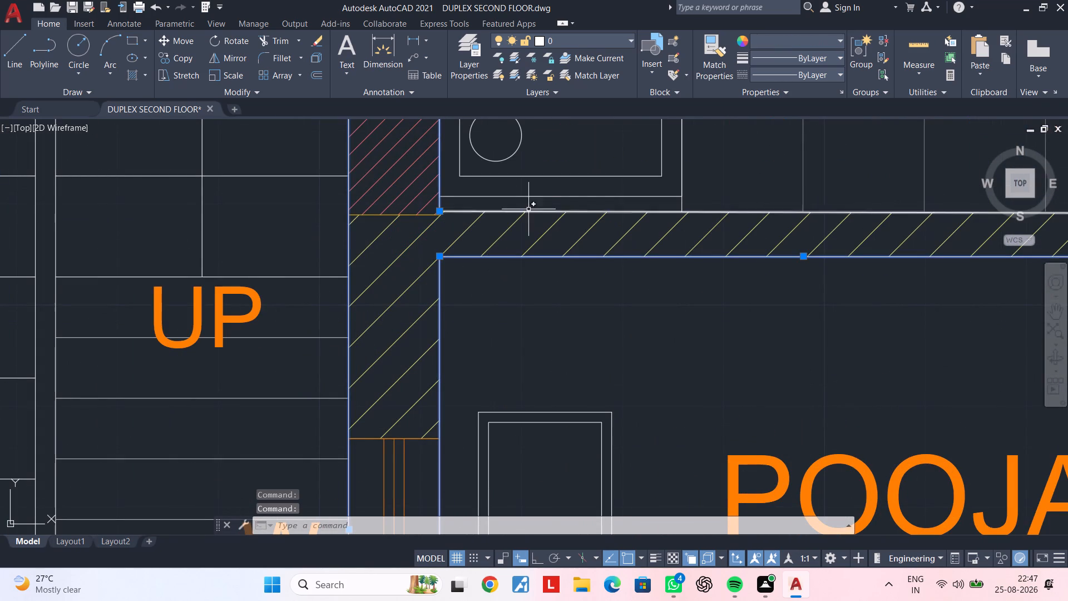
left_click(526, 210)
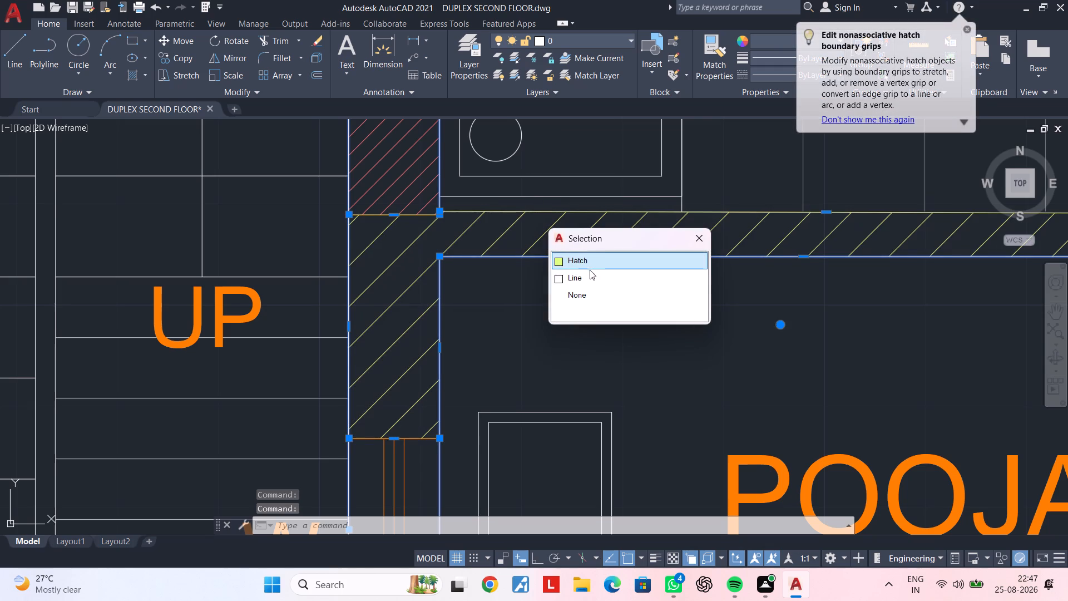
left_click(589, 272)
Add both lines of the short POOJA wall north of door D2/C to the selection, picking the line instead of the hatch.
scroll(637, 339, "down", 1)
middle_click_drag(641, 339, 456, 339)
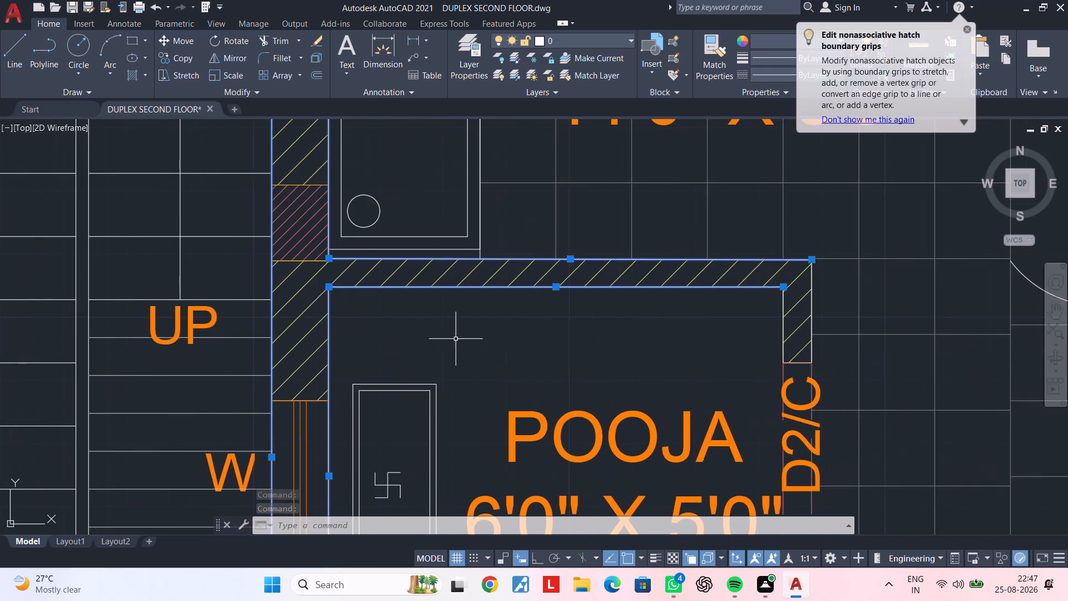
scroll(500, 339, "down", 2)
scroll(635, 319, "up", 4)
left_click(566, 353)
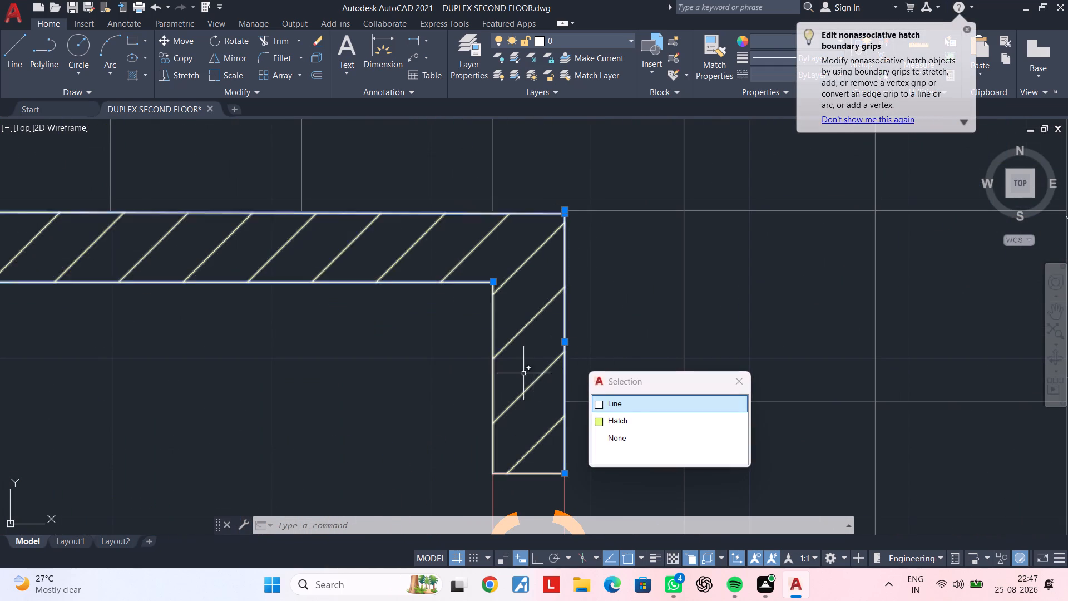
left_click(492, 378)
scroll(599, 396, "down", 1)
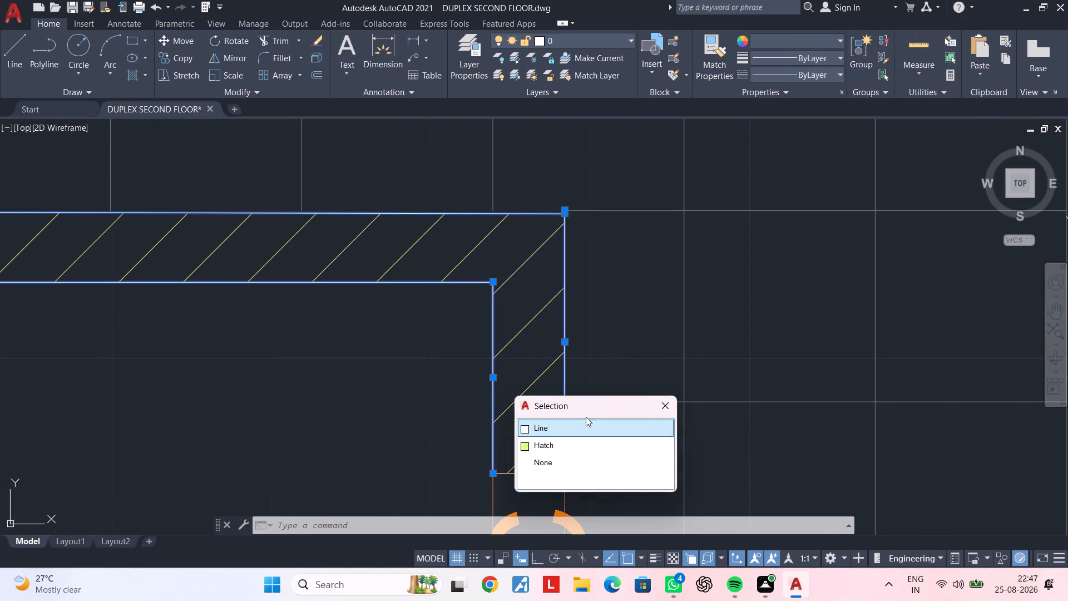
left_click(582, 425)
Add both lines of the wall stub south of door D2/C and all face lines of the POOJA's south wall to the selection.
scroll(639, 410, "down", 2)
middle_click_drag(641, 381, 629, 250)
middle_click_drag(675, 317, 729, 209)
middle_click_drag(704, 388, 693, 278)
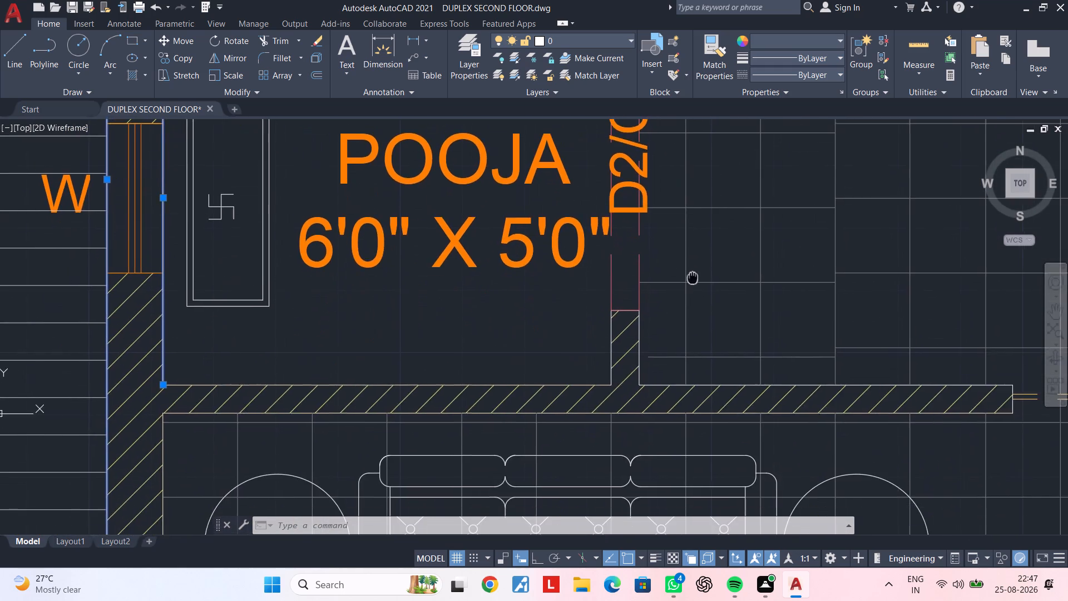
scroll(597, 377, "up", 2)
left_click(629, 361)
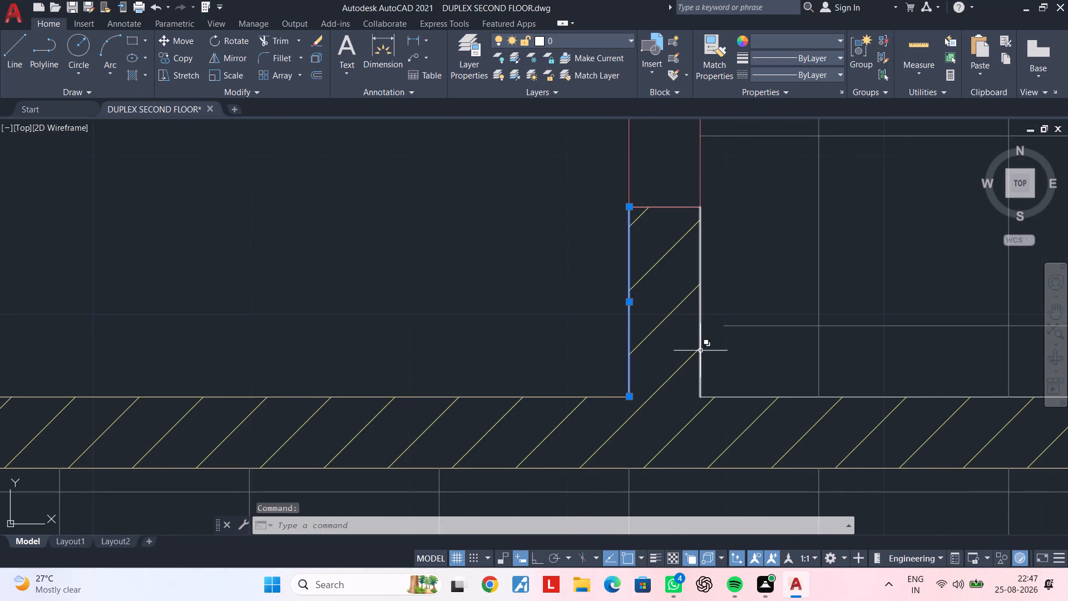
left_click(701, 349)
left_click(797, 394)
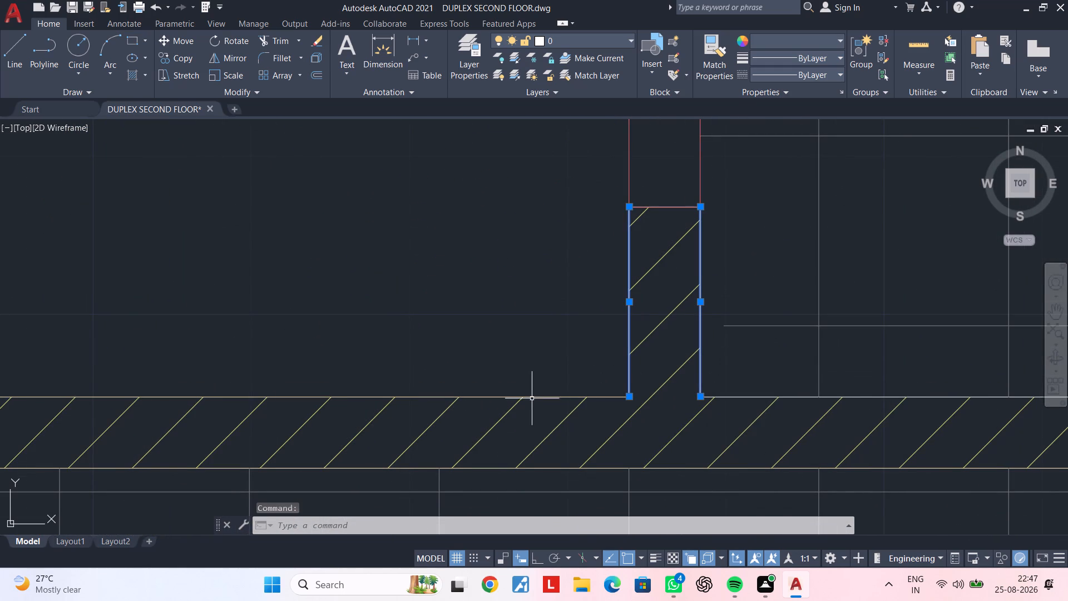
left_click(535, 397)
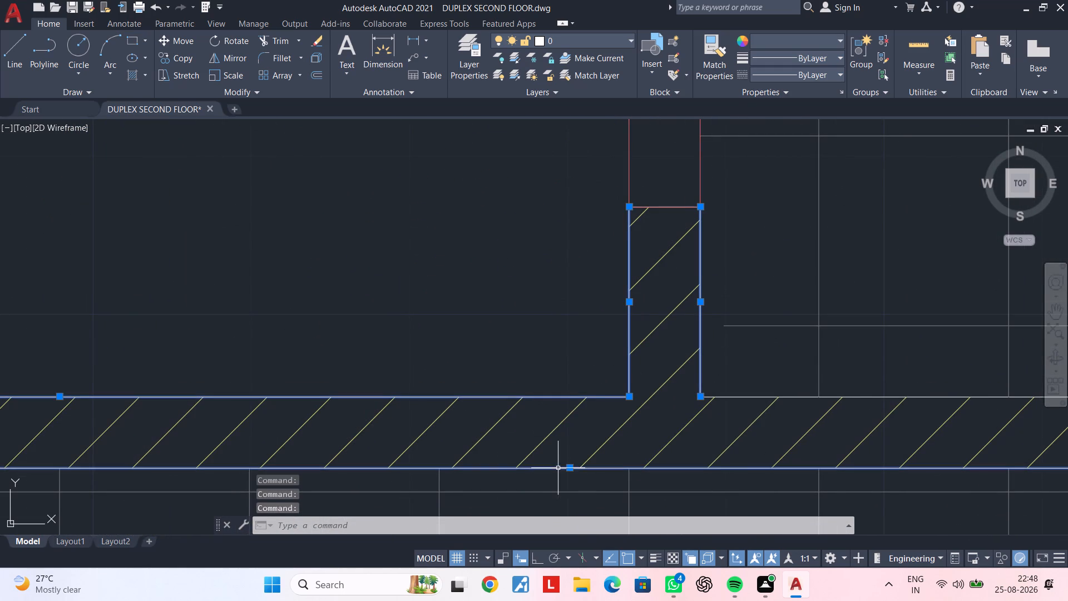
left_click(558, 468)
left_click(769, 396)
scroll(794, 402, "down", 3)
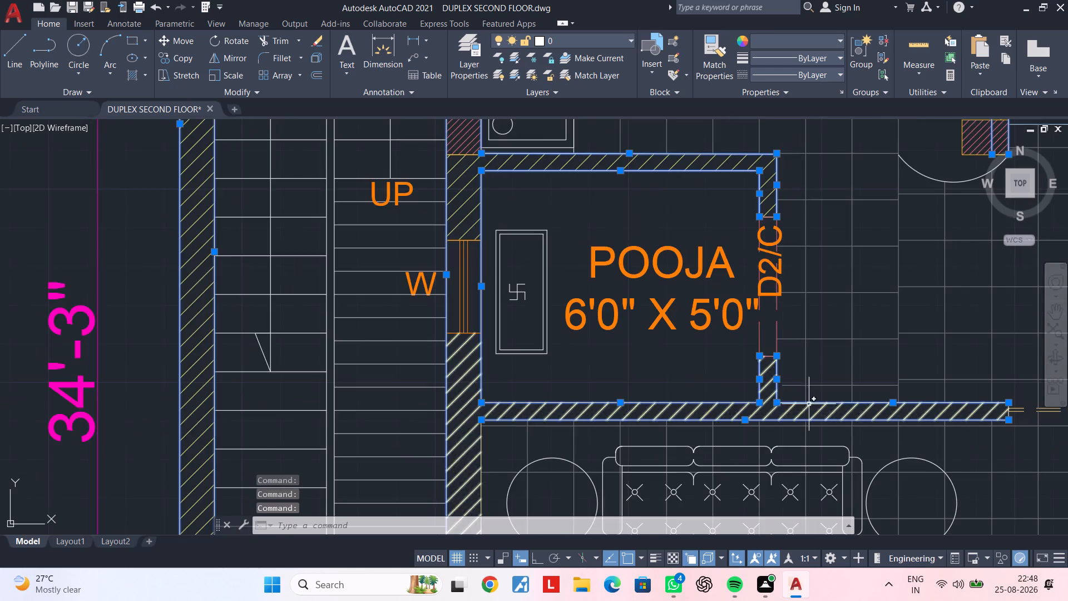
Add the hall-side line of the staircase wall and the wall end line beside main door M/D to the selection.
middle_click_drag(809, 404, 620, 329)
scroll(736, 385, "down", 2)
middle_click_drag(732, 370, 669, 304)
middle_click_drag(556, 435, 568, 375)
scroll(515, 361, "up", 2)
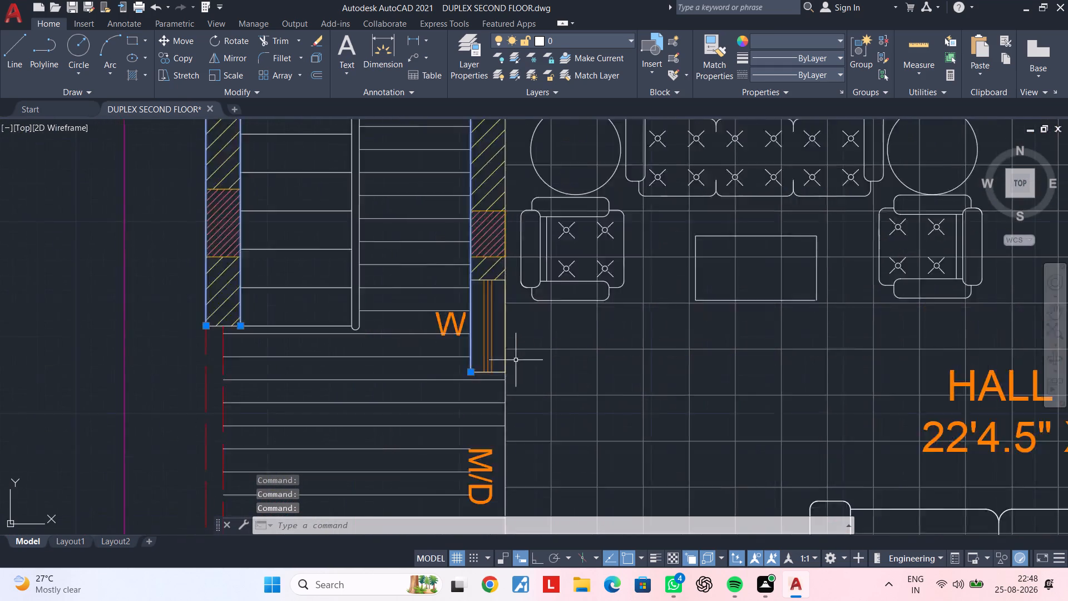
scroll(516, 360, "up", 3)
left_click(478, 333)
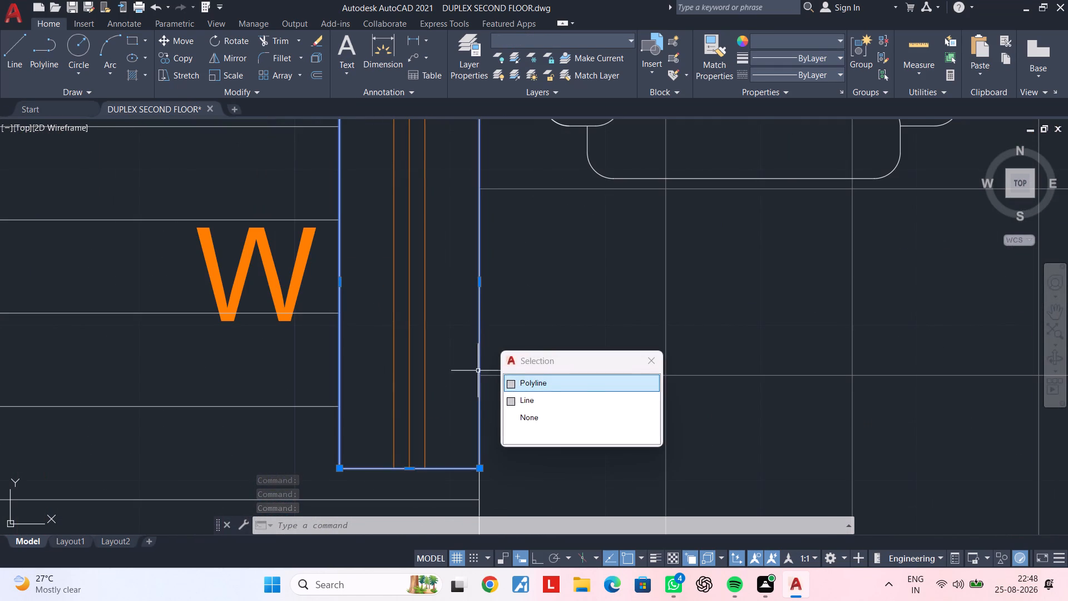
left_click(515, 398)
left_click(453, 467)
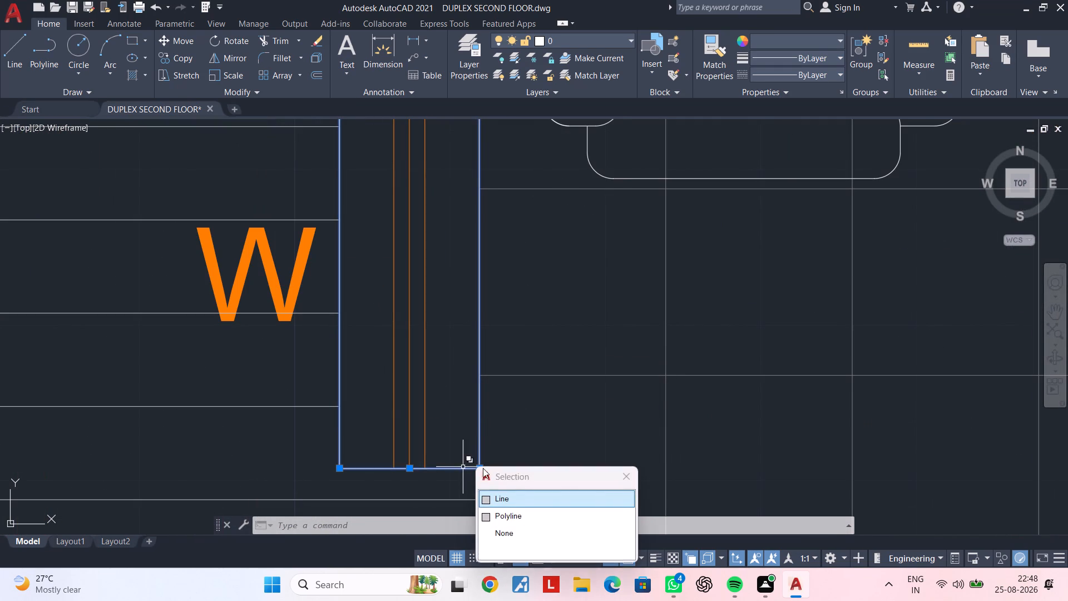
left_click(521, 500)
Add the hall-side face line of the windowed wall segment south of main door M/D to the selection.
scroll(528, 484, "down", 4)
middle_click_drag(535, 459, 523, 529)
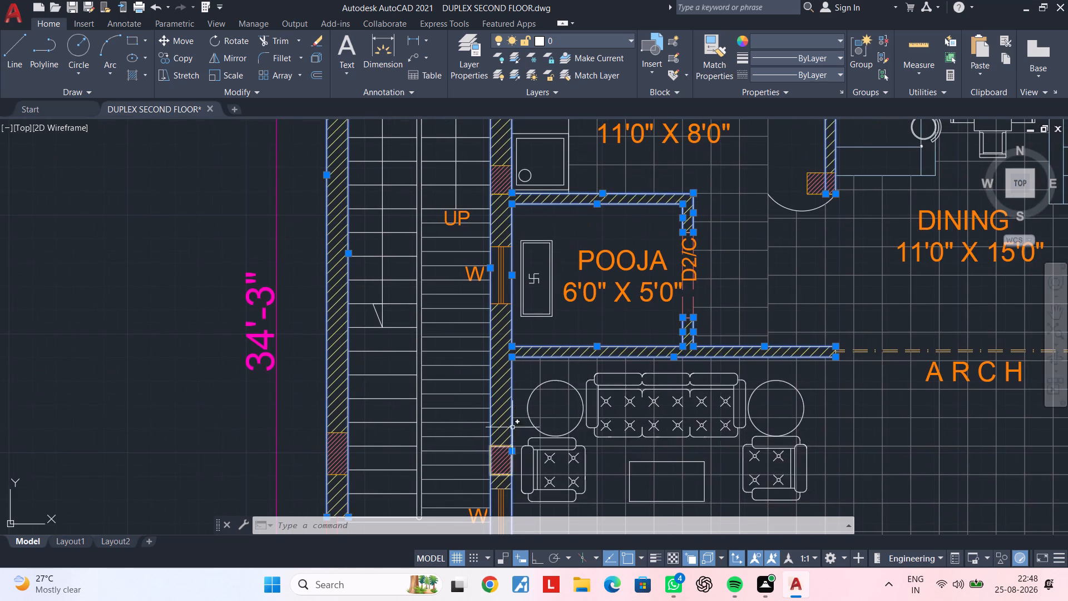
middle_click_drag(522, 437, 502, 298)
middle_click_drag(535, 476, 527, 384)
middle_click_drag(523, 411, 528, 321)
scroll(508, 341, "up", 3)
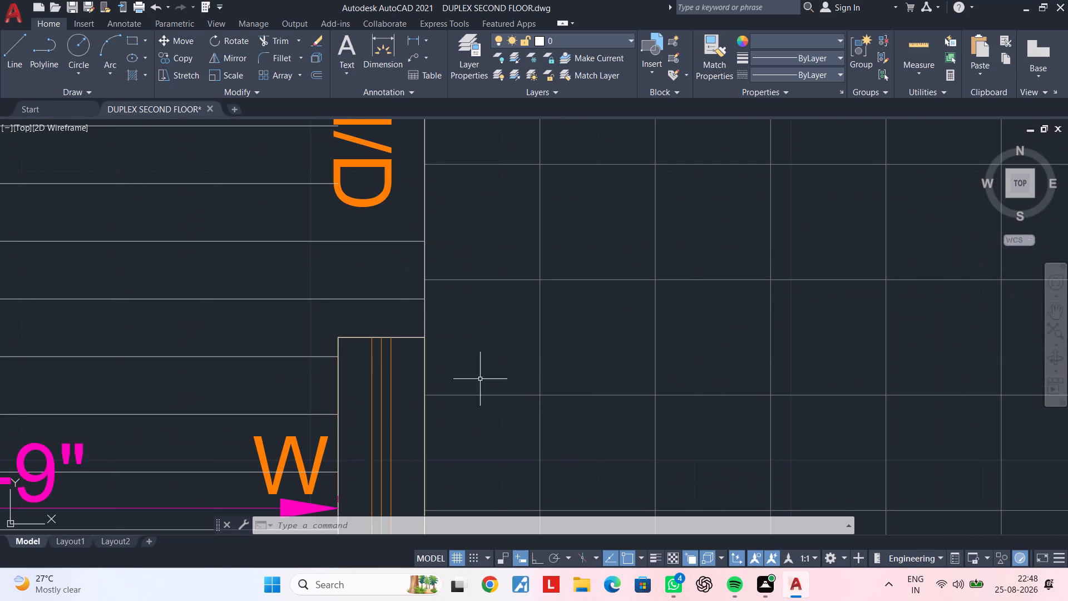
left_click(424, 401)
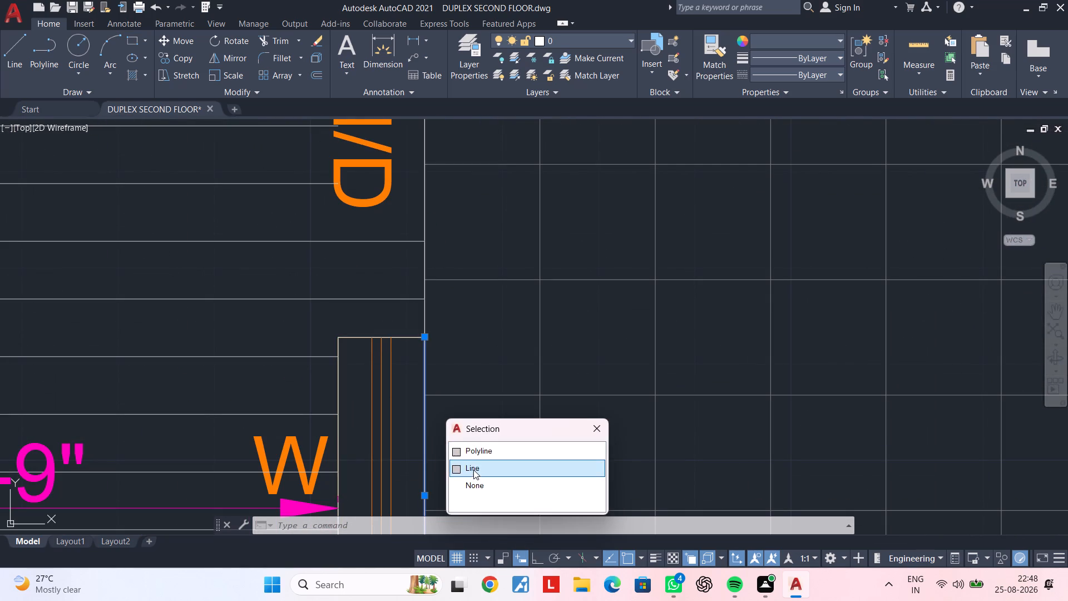
left_click(473, 470)
Add the outer face line of the wall segment south of M/D to the selection and deselect the stray horizontal floor line.
scroll(472, 470, "down", 3)
middle_click_drag(478, 431, 493, 354)
scroll(472, 393, "up", 2)
left_click(417, 423)
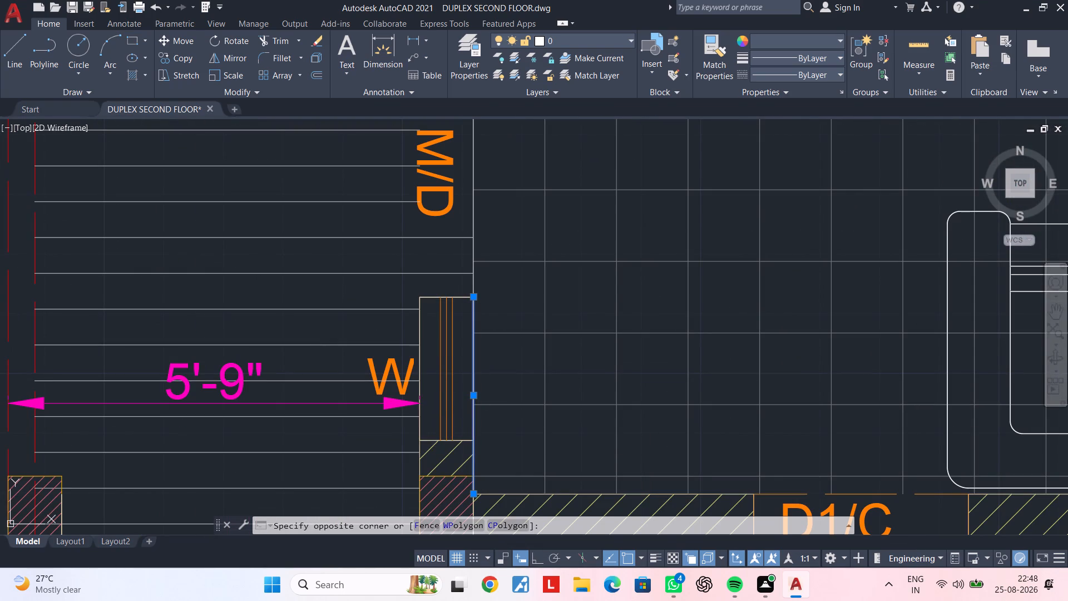
left_click(446, 445)
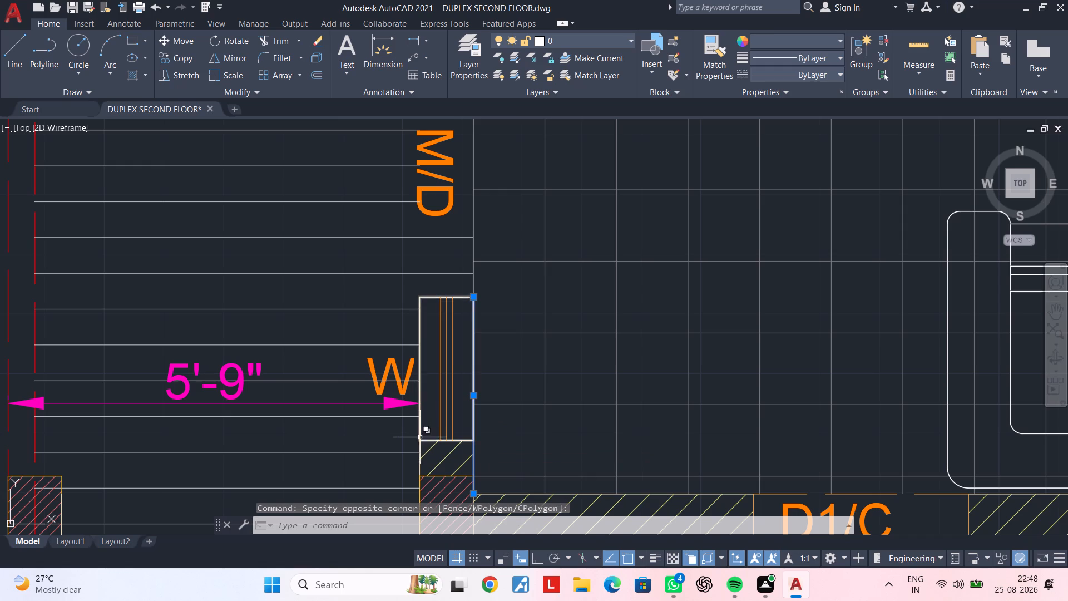
left_click(421, 454)
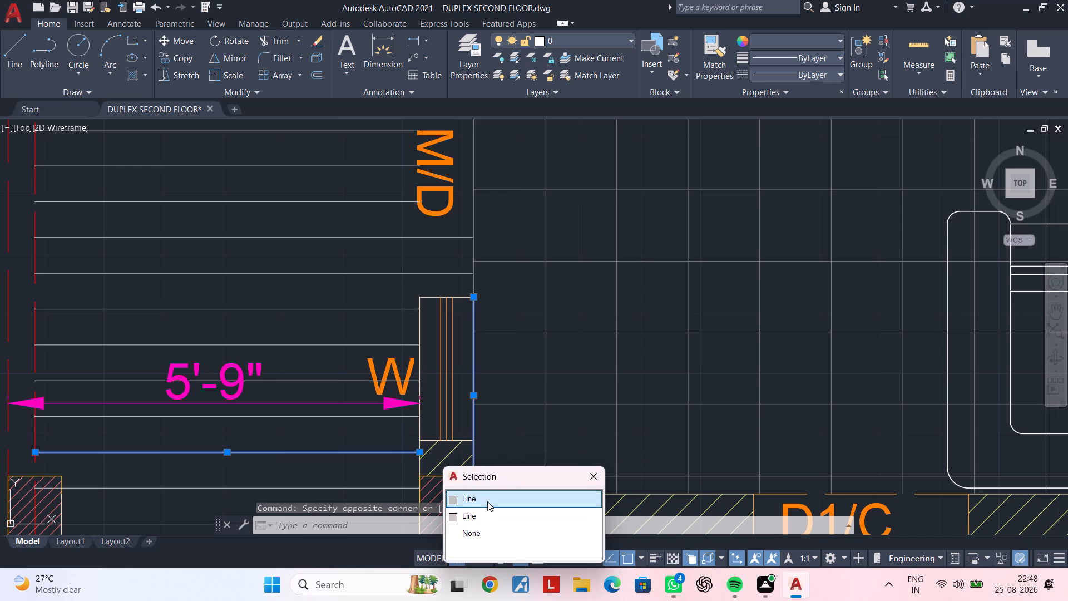
left_click(417, 465)
left_click(420, 465)
middle_click_drag(447, 439, 513, 364)
scroll(494, 378, "up", 3)
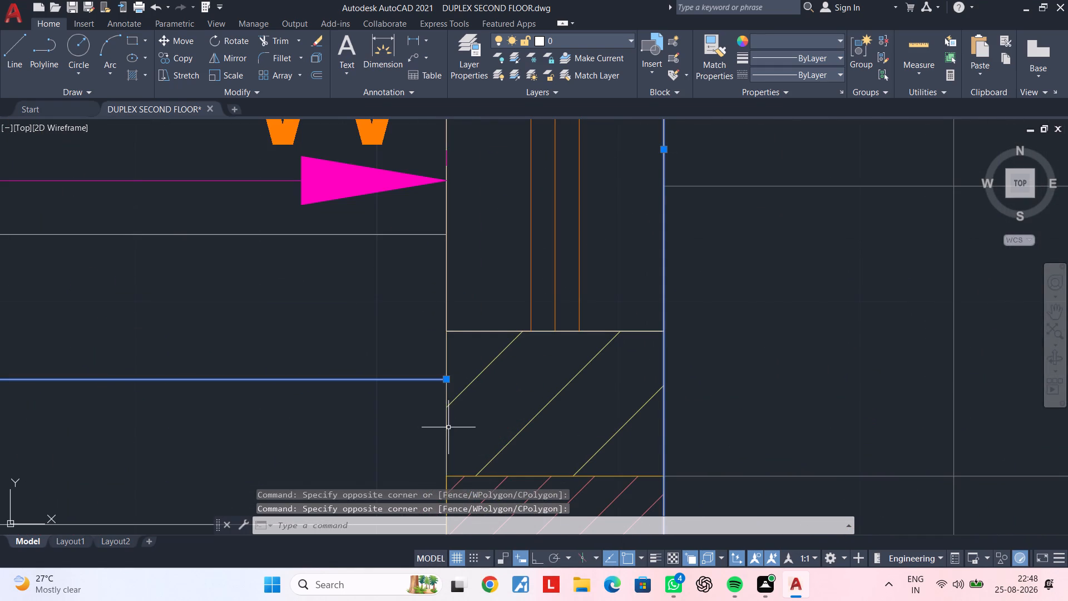
left_click(448, 427)
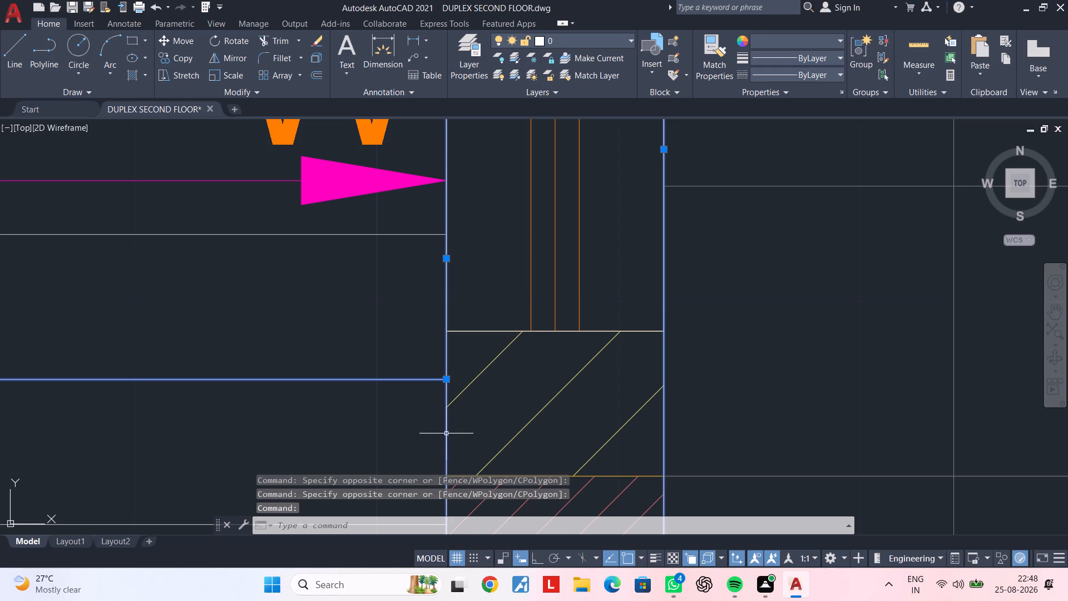
left_click(421, 380, "shift")
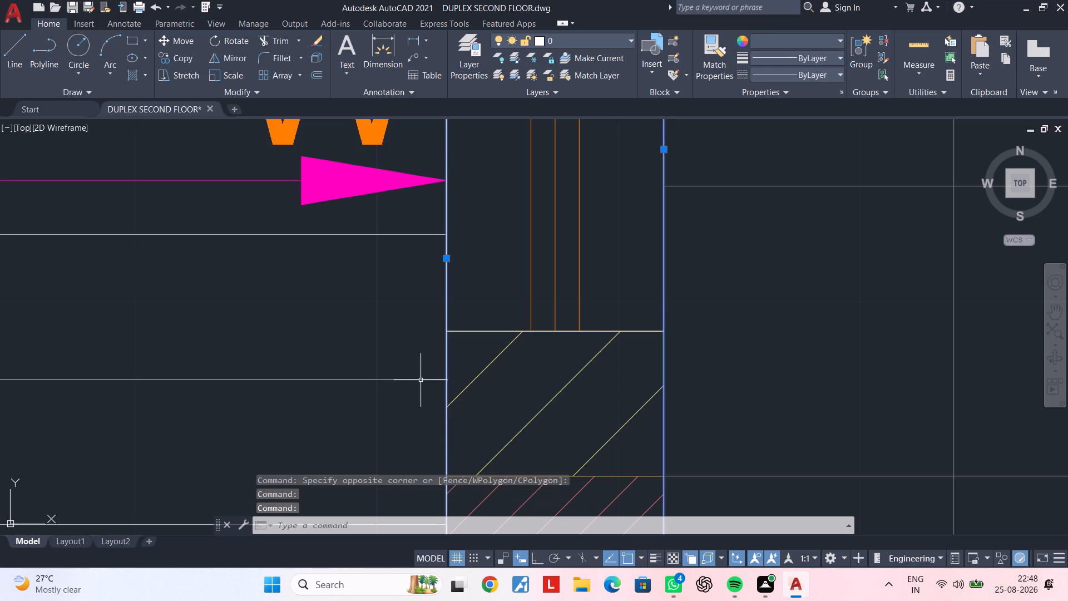
Add both face lines of the hall's south wall west of door D1/C to the selection.
scroll(456, 403, "down", 3)
middle_click_drag(478, 387, 488, 304)
middle_click_drag(531, 402, 507, 357)
scroll(508, 383, "up", 3)
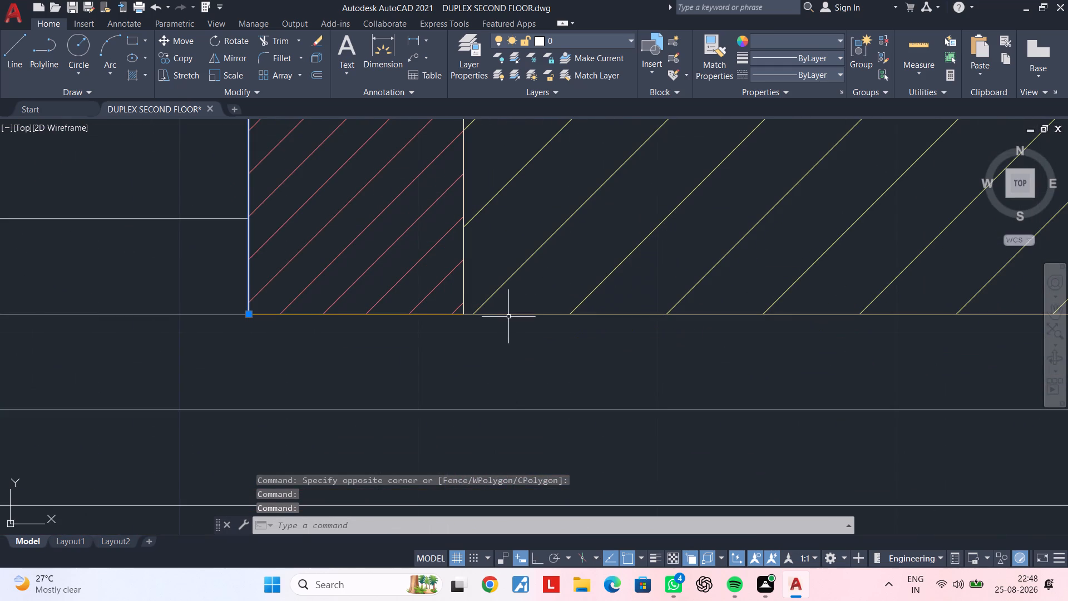
left_click(508, 316)
middle_click_drag(535, 342, 394, 490)
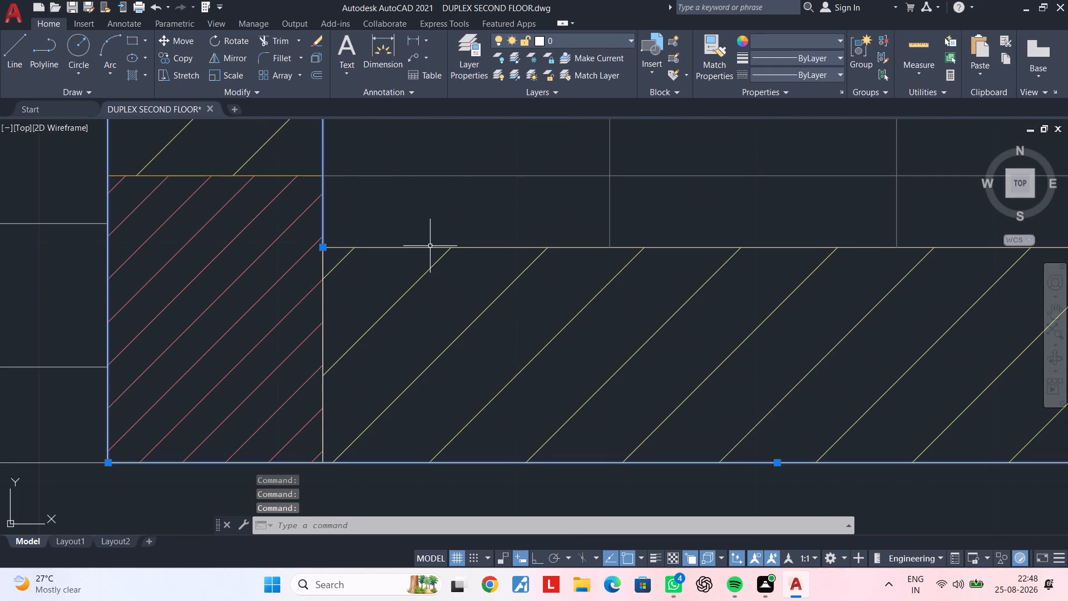
left_click(430, 247)
Add both face lines of the hall's south wall between door D1/C and the window to the selection.
scroll(595, 331, "down", 4)
middle_click_drag(729, 338, 441, 357)
scroll(584, 333, "up", 4)
left_click(506, 390)
scroll(572, 418, "down", 3)
middle_click_drag(563, 387, 532, 295)
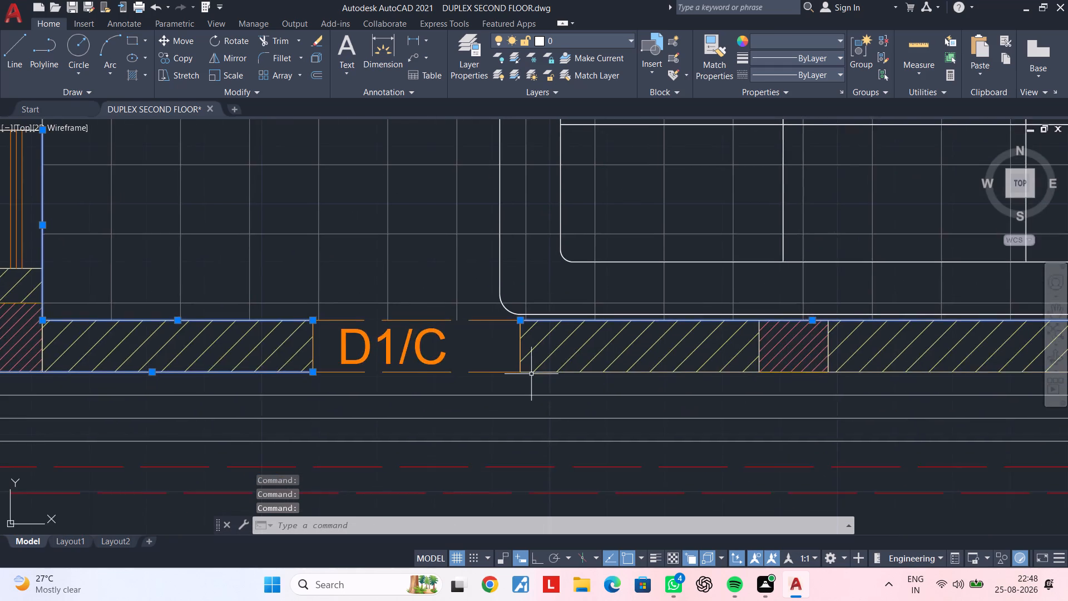
scroll(531, 376, "up", 2)
left_click(526, 370)
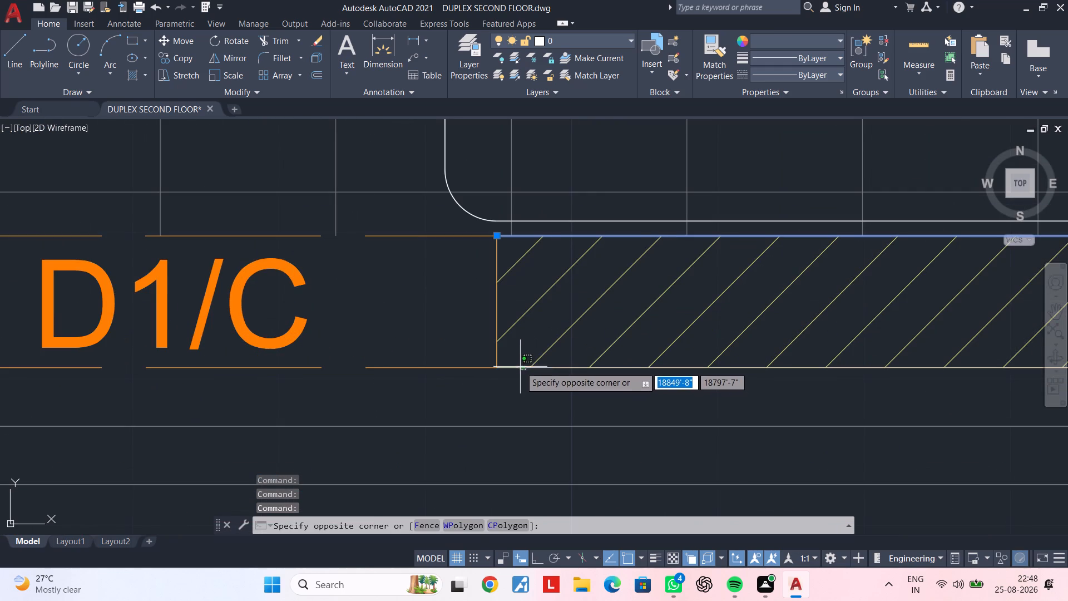
left_click(520, 366)
Add both face lines of the hall's south wall east of the window to the selection.
scroll(662, 357, "down", 3)
middle_click_drag(683, 355, 351, 355)
scroll(500, 341, "up", 3)
middle_click_drag(636, 358, 152, 358)
scroll(495, 354, "down", 2)
middle_click_drag(561, 362, 106, 361)
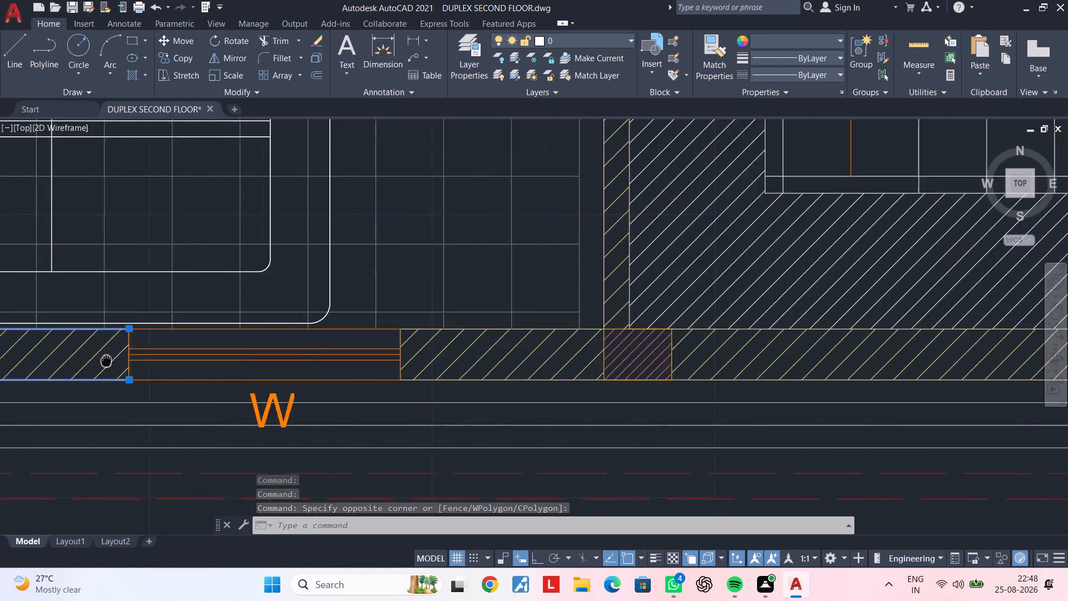
middle_click_drag(106, 361, 63, 362)
scroll(453, 376, "up", 2)
left_click(428, 389)
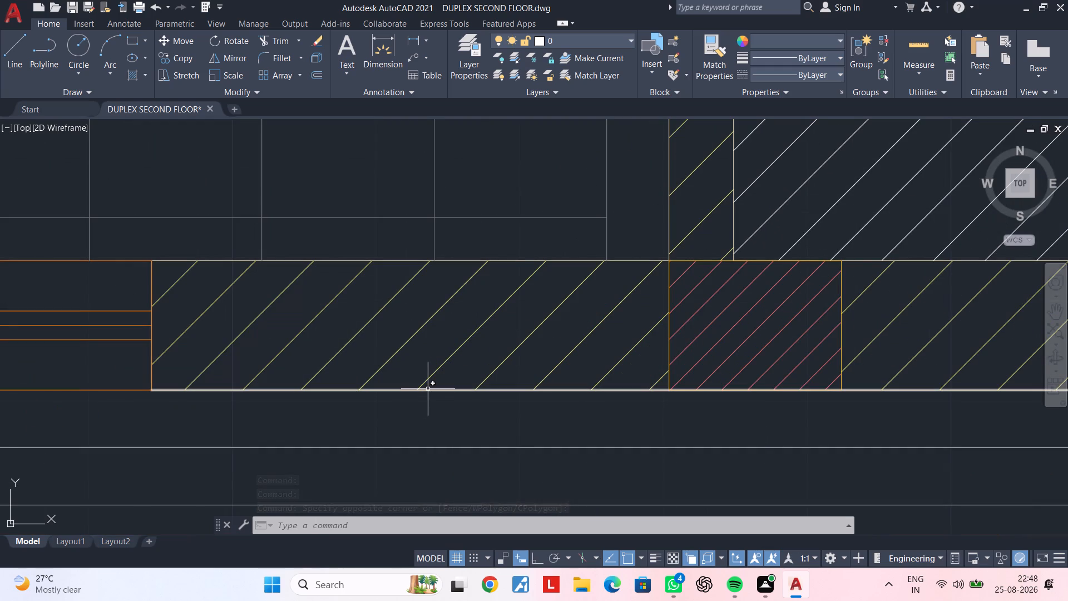
left_click(442, 260)
Add both face lines of the wall between the hall and dress room, plus the dress room's south inner face line, to the selection.
middle_click_drag(533, 262, 214, 345)
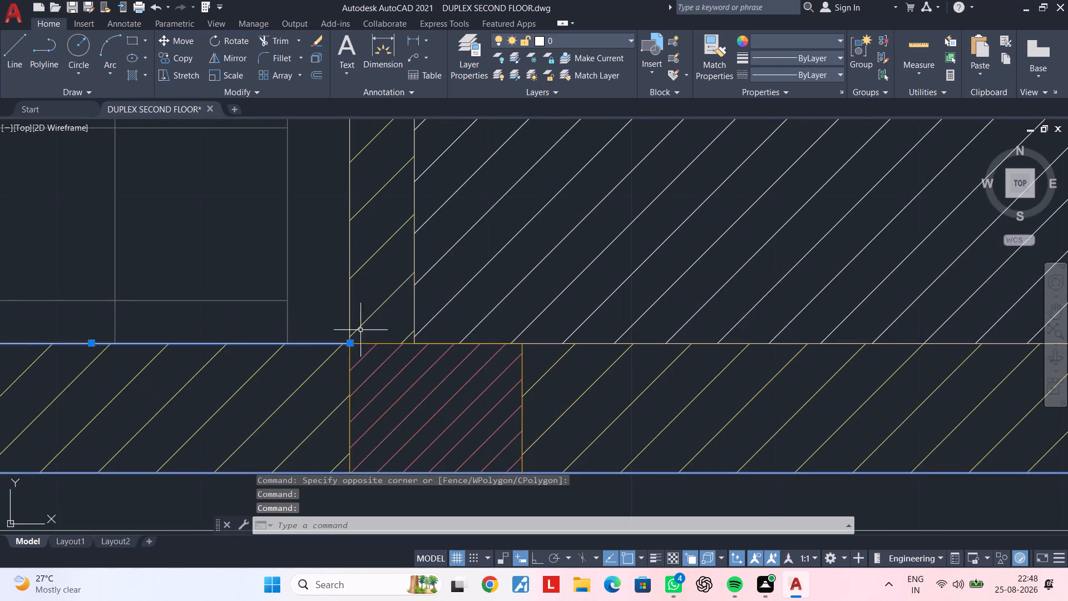
scroll(336, 319, "up", 1)
left_click(358, 316)
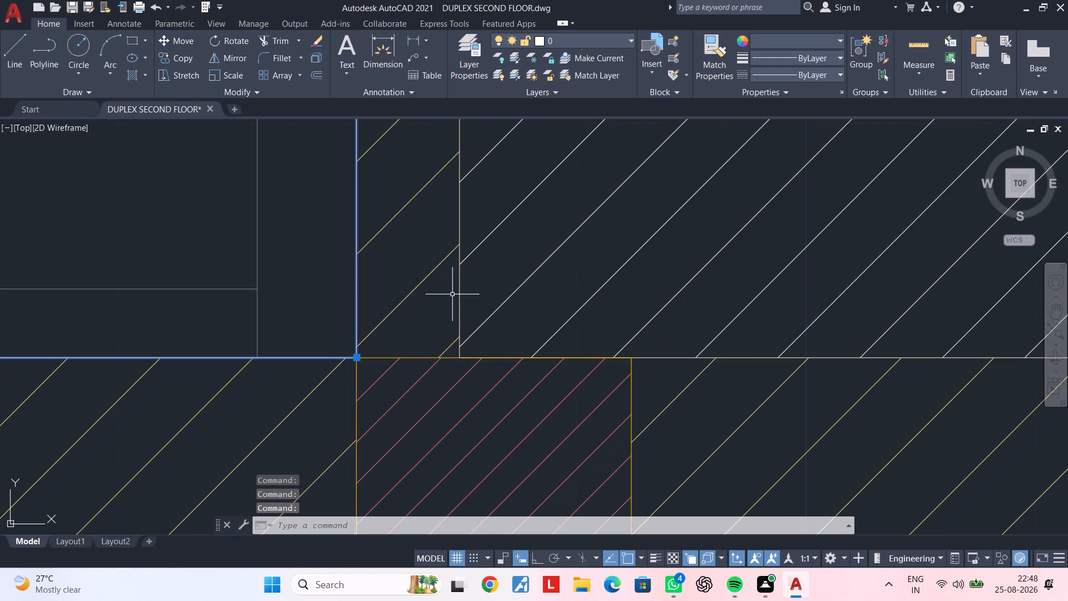
left_click(459, 294)
scroll(626, 314, "down", 1)
middle_click_drag(622, 314, 259, 297)
scroll(330, 327, "up", 2)
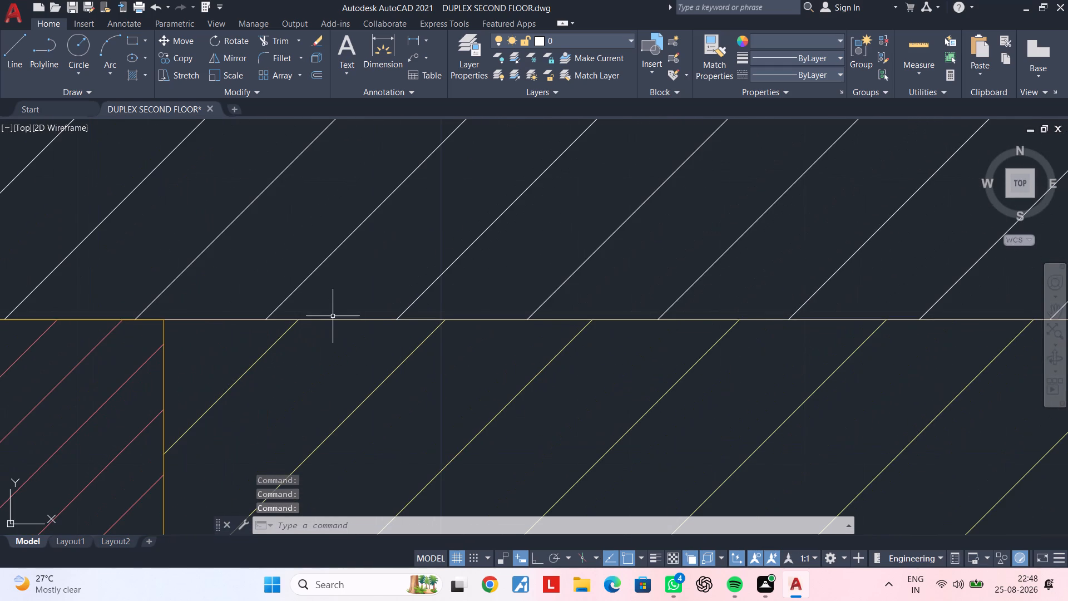
left_click(333, 319)
Add both face lines of the dress and wash room partition south of its door to the selection.
scroll(379, 353, "down", 2)
middle_click_drag(375, 348, 359, 238)
scroll(547, 358, "down", 2)
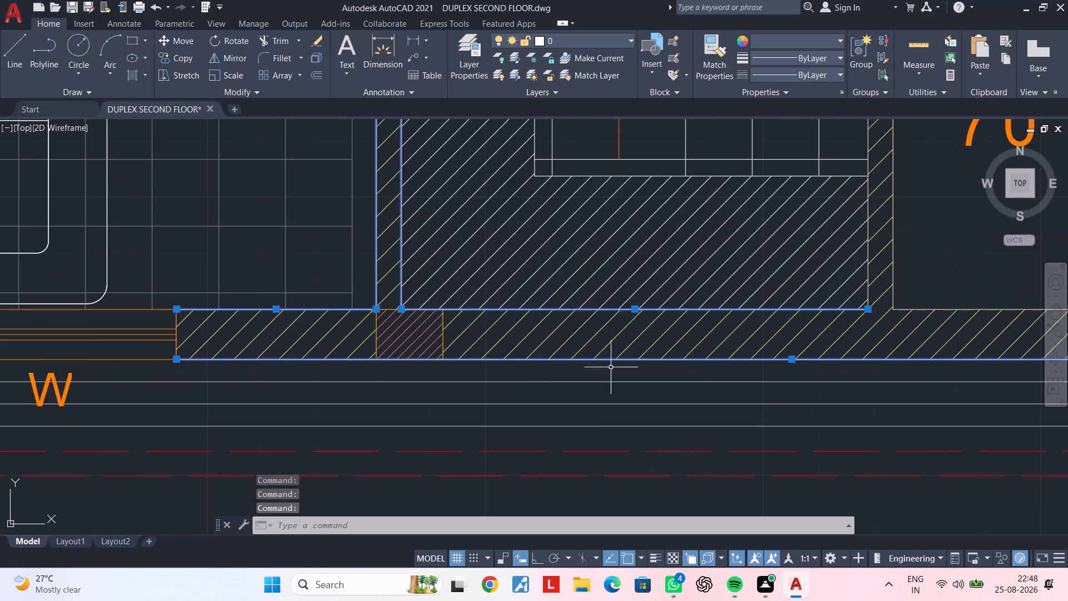
scroll(658, 356, "down", 1)
middle_click_drag(659, 356, 160, 363)
scroll(299, 292, "up", 4)
left_click(334, 305)
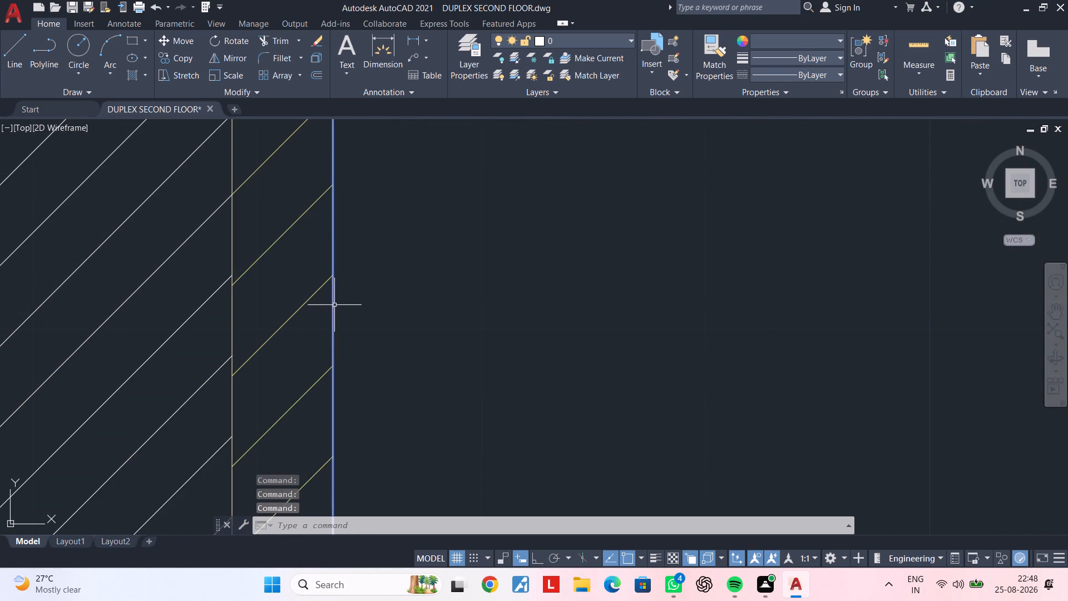
left_click(230, 314)
Add the inner face lines of the wash room's south and east walls to the selection.
scroll(362, 317, "down", 3)
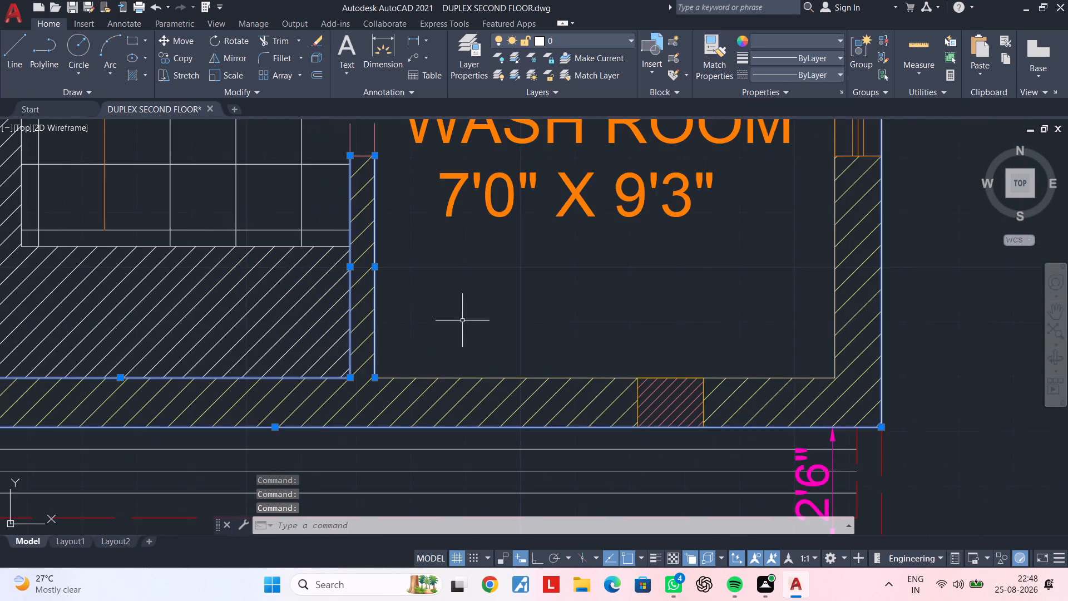
middle_click_drag(523, 322, 308, 291)
scroll(308, 329, "up", 1)
left_click(327, 358)
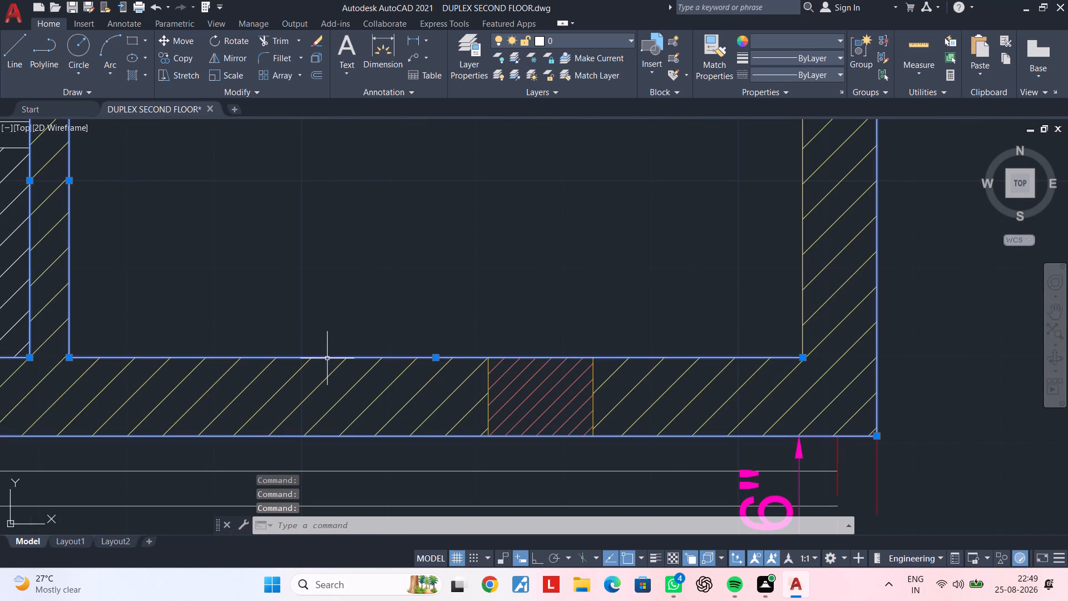
middle_click_drag(551, 294, 336, 368)
left_click(586, 309)
Add both face lines of the dress and wash room partition north of its door to the selection.
scroll(498, 304, "down", 3)
middle_click_drag(485, 293, 471, 442)
middle_click_drag(489, 294, 560, 368)
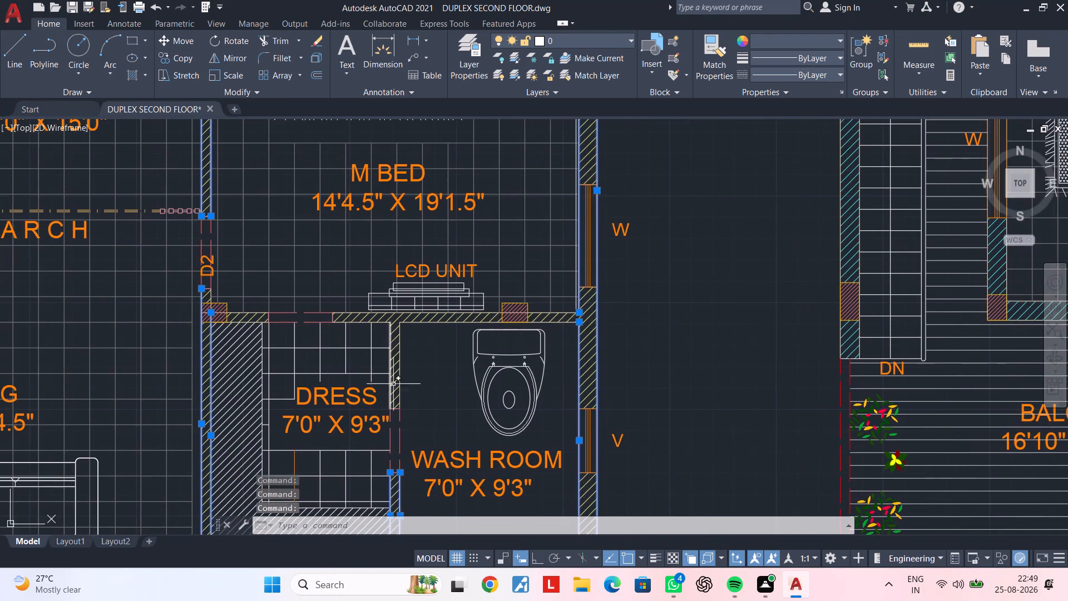
scroll(398, 382, "up", 4)
left_click(364, 379)
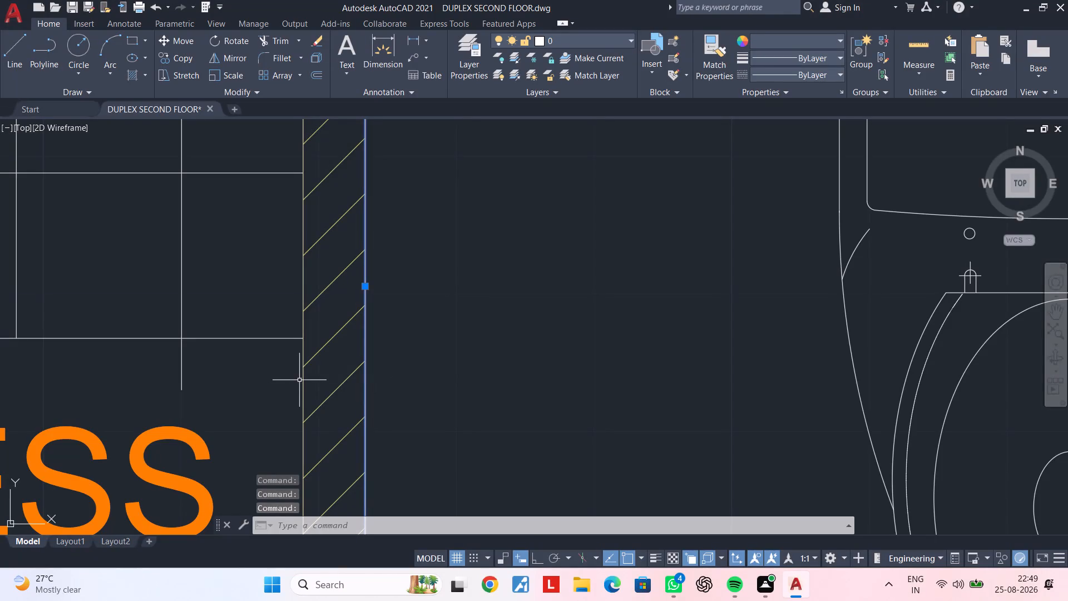
left_click(301, 380)
Add the three face lines of the M Bed south wall behind the LCD unit, east of the dress door, to the selection.
scroll(414, 294, "down", 3)
middle_click_drag(437, 300, 433, 428)
scroll(384, 359, "up", 3)
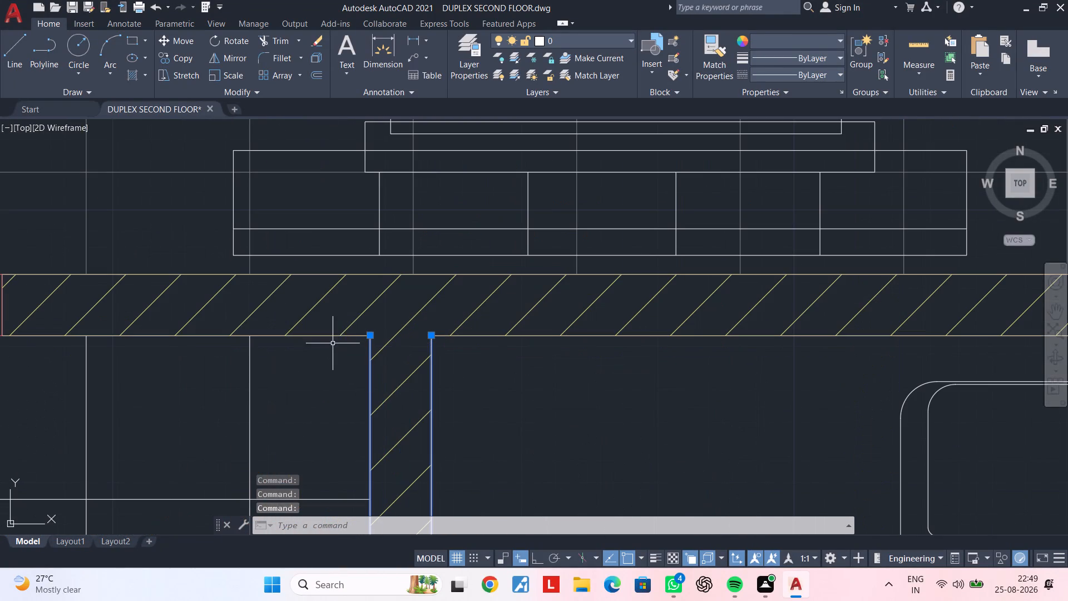
left_click(329, 335)
left_click(328, 273)
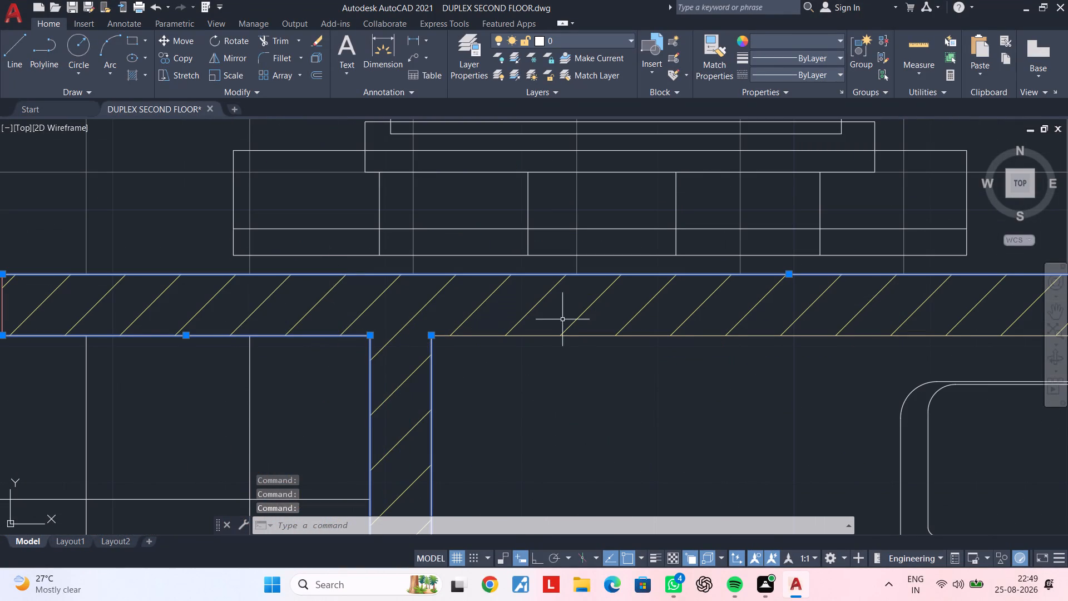
left_click(492, 336)
Add both face lines of the M Bed south wall west of the dress door to the selection.
scroll(565, 358, "down", 2)
middle_click_drag(591, 365, 532, 366)
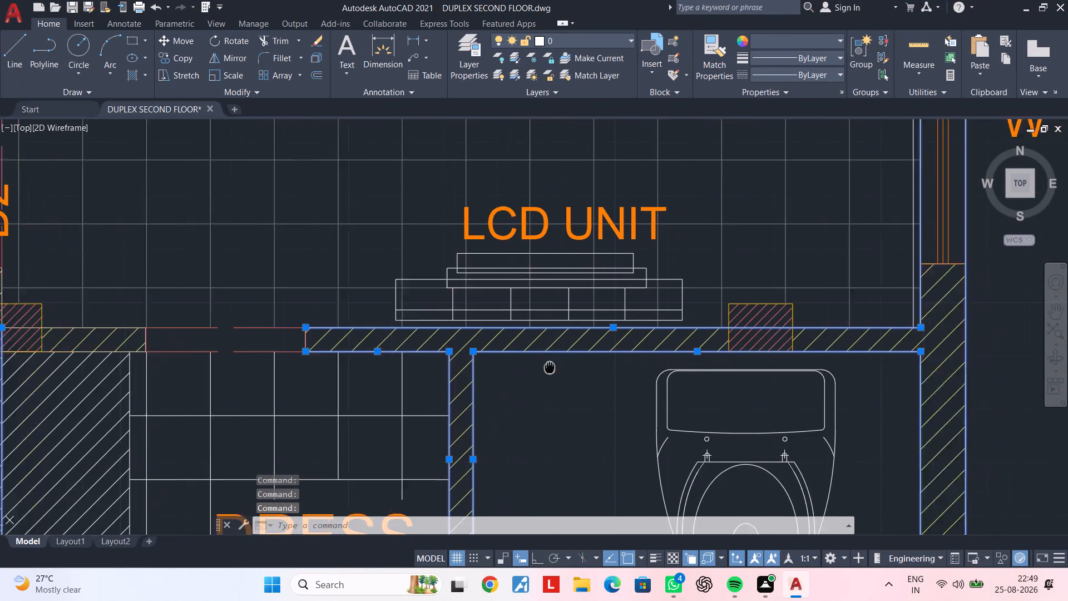
middle_click_drag(532, 366, 832, 342)
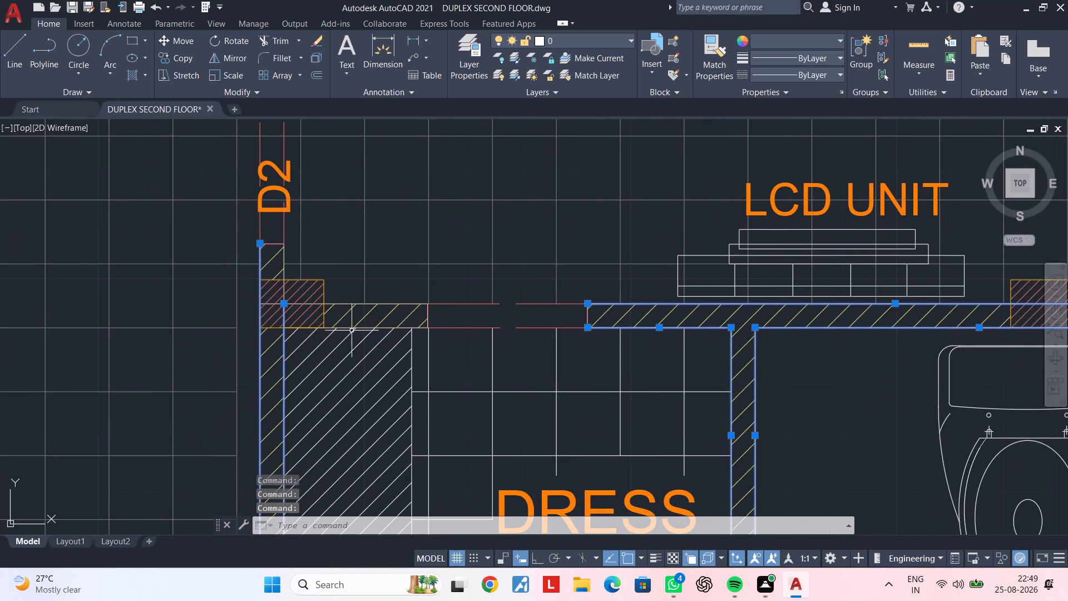
scroll(377, 326, "up", 3)
left_click(372, 330)
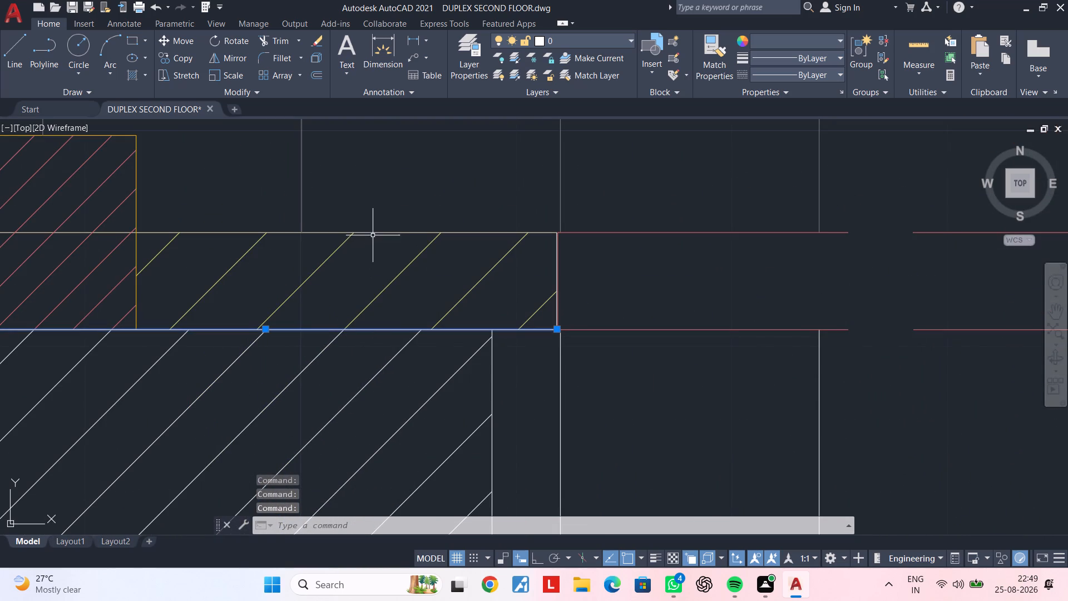
left_click(374, 232)
Add the M Bed-side face line of the short wall piece south of door D2 to the selection.
scroll(377, 250, "down", 2)
middle_click_drag(350, 268, 552, 287)
scroll(444, 224, "up", 3)
middle_click_drag(453, 252, 479, 327)
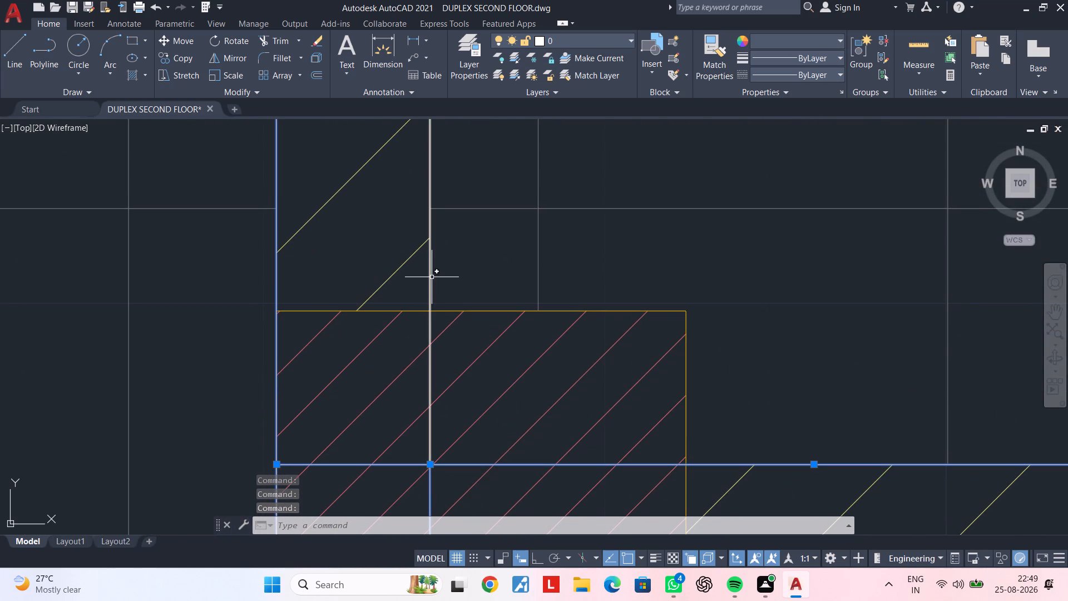
left_click(432, 277)
Check the walls around the M Bed, dining and pooja areas for face lines missing from the selection.
middle_click_drag(459, 284, 457, 470)
scroll(486, 322, "down", 4)
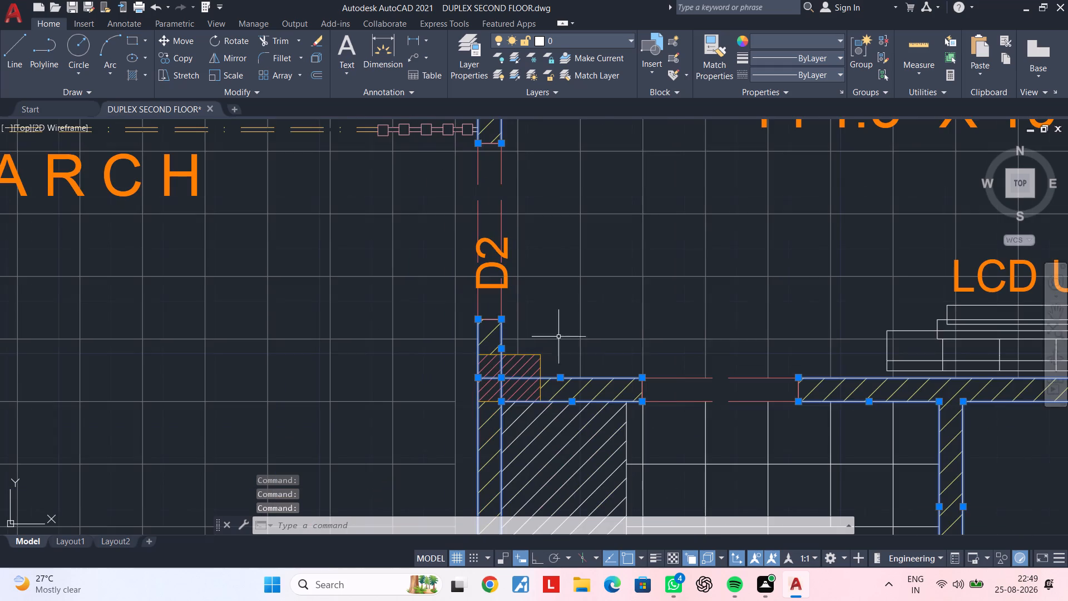
scroll(650, 337, "down", 1)
middle_click_drag(650, 337, 136, 324)
middle_click_drag(595, 302, 545, 459)
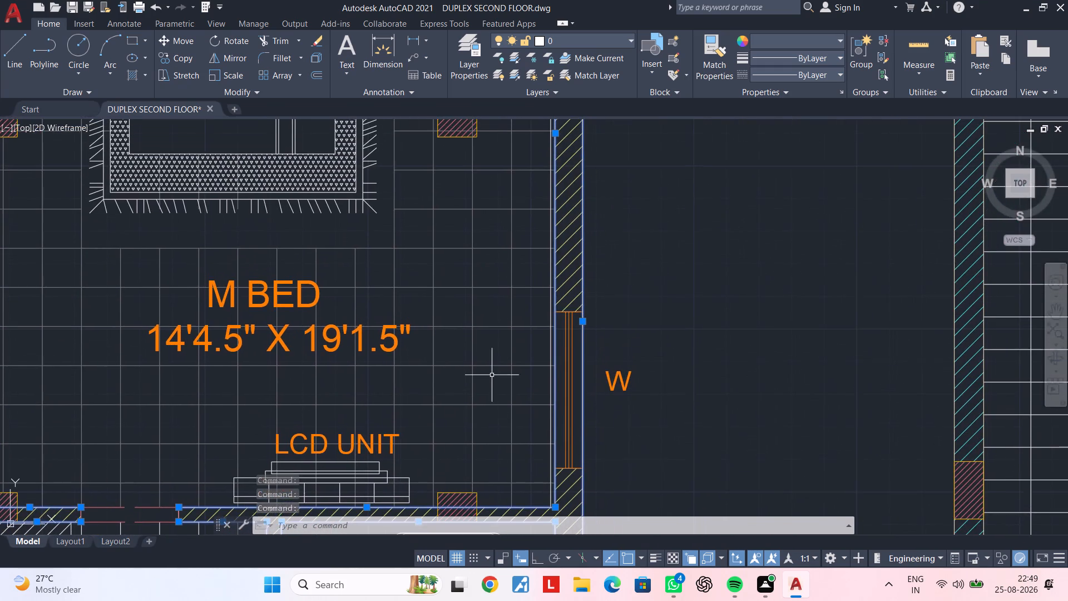
scroll(496, 374, "down", 1)
scroll(547, 267, "up", 4)
scroll(382, 313, "down", 4)
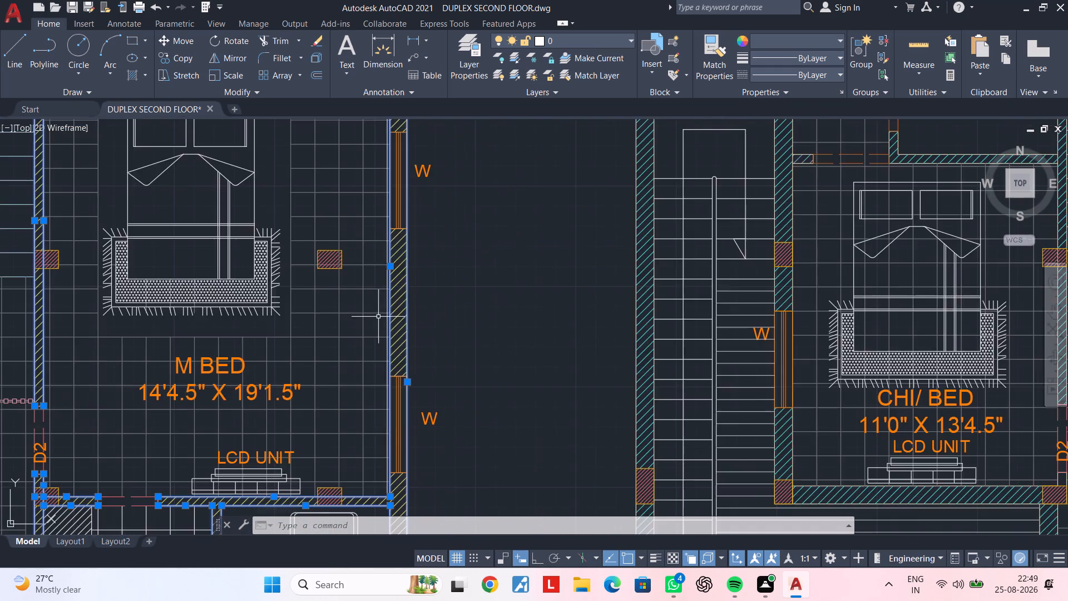
scroll(372, 318, "down", 1)
middle_click_drag(397, 321, 621, 303)
scroll(432, 289, "up", 2)
middle_click_drag(369, 309, 491, 293)
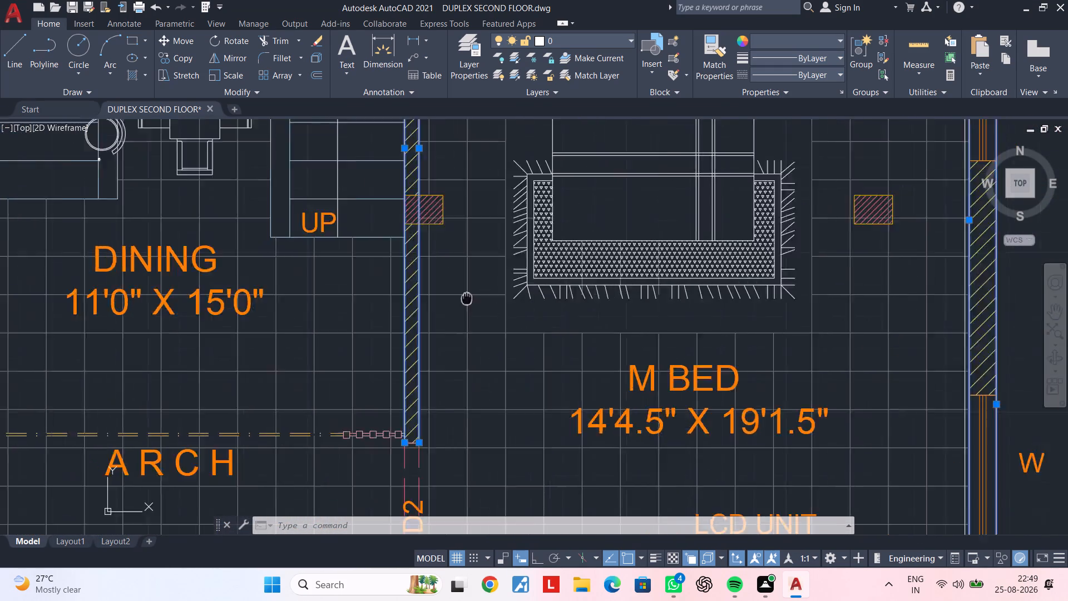
middle_click_drag(491, 293, 630, 271)
scroll(597, 290, "down", 1)
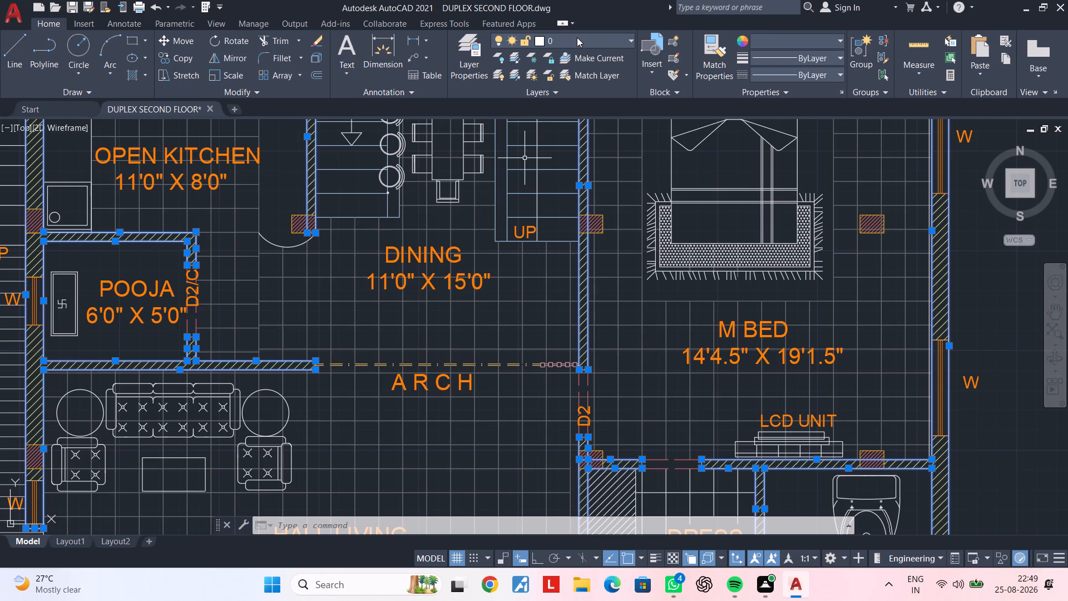
Change the colour of the selected second floor wall lines to white and clear the selection.
left_click(800, 44)
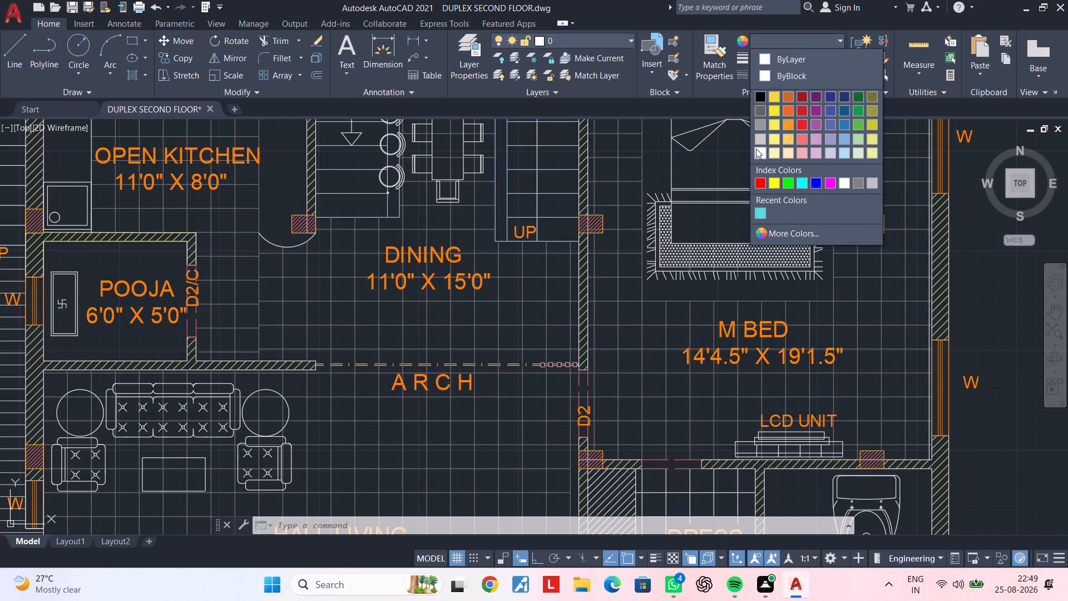
left_click(759, 153)
key("Escape")
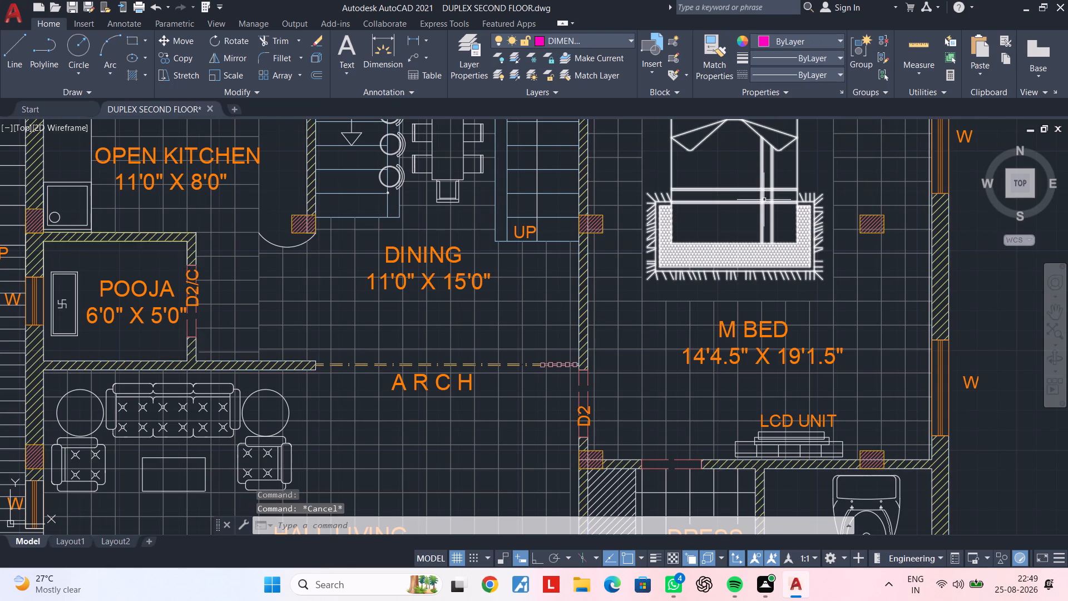
key("Escape")
scroll(763, 206, "down", 3)
middle_click_drag(780, 219, 684, 256)
key("Escape")
middle_click_drag(701, 260, 512, 311)
key("Escape")
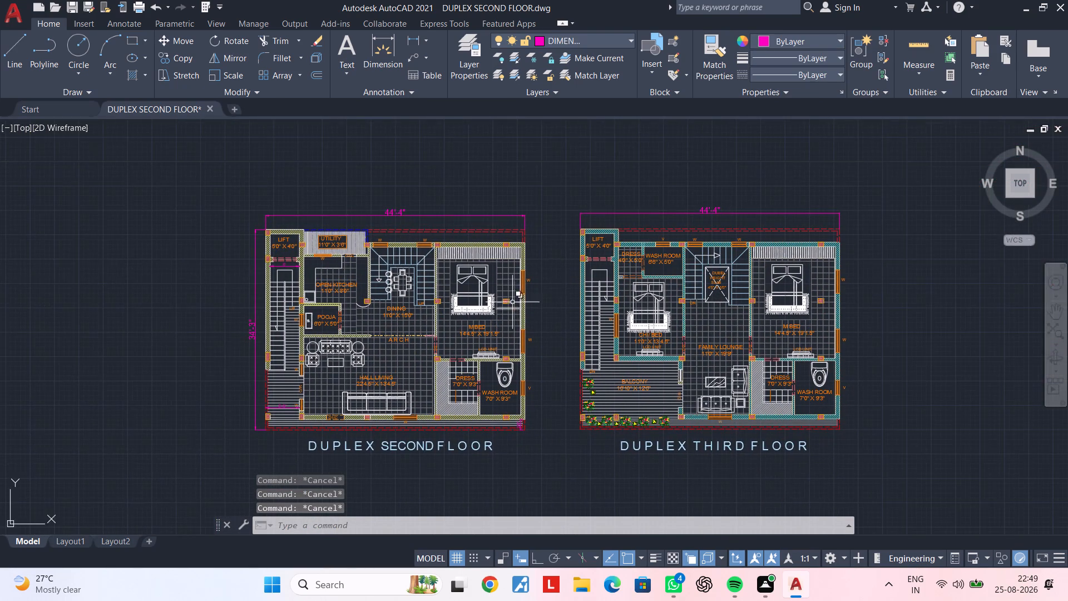
key("Escape")
Select both face lines of the third floor's west wall beside the staircase, choosing the lines rather than the hatch.
middle_click_drag(600, 289, 539, 292)
scroll(542, 279, "up", 4)
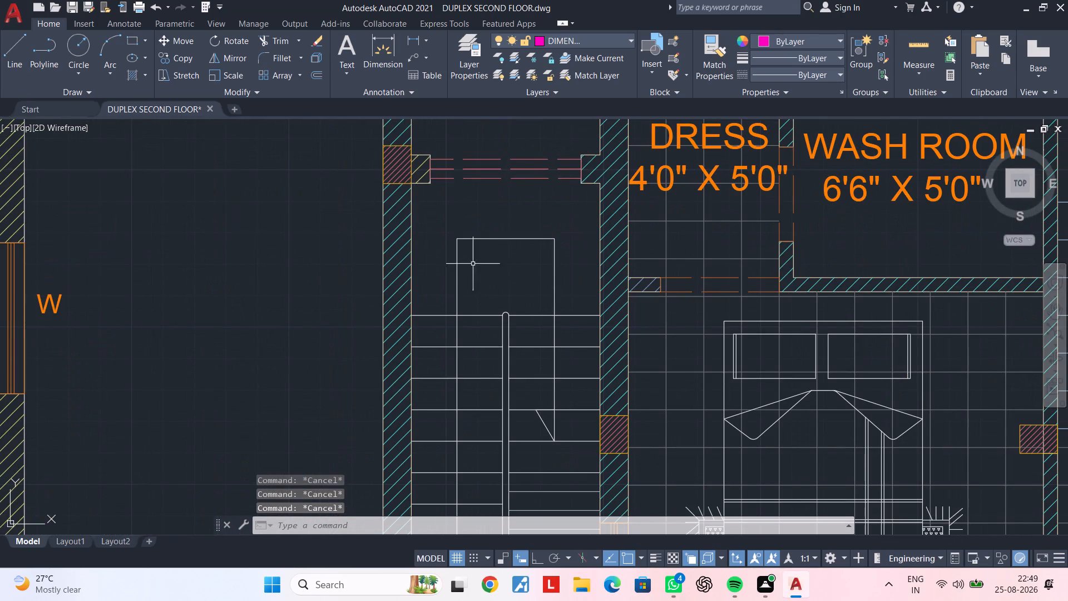
scroll(414, 253, "up", 2)
left_click(400, 250)
key("Escape")
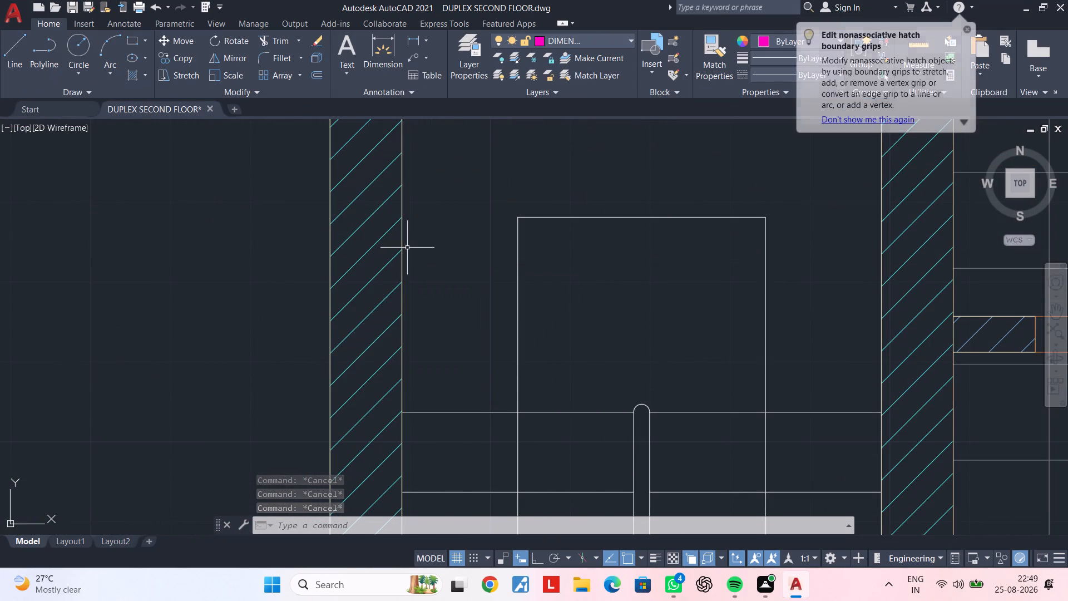
left_click(403, 248)
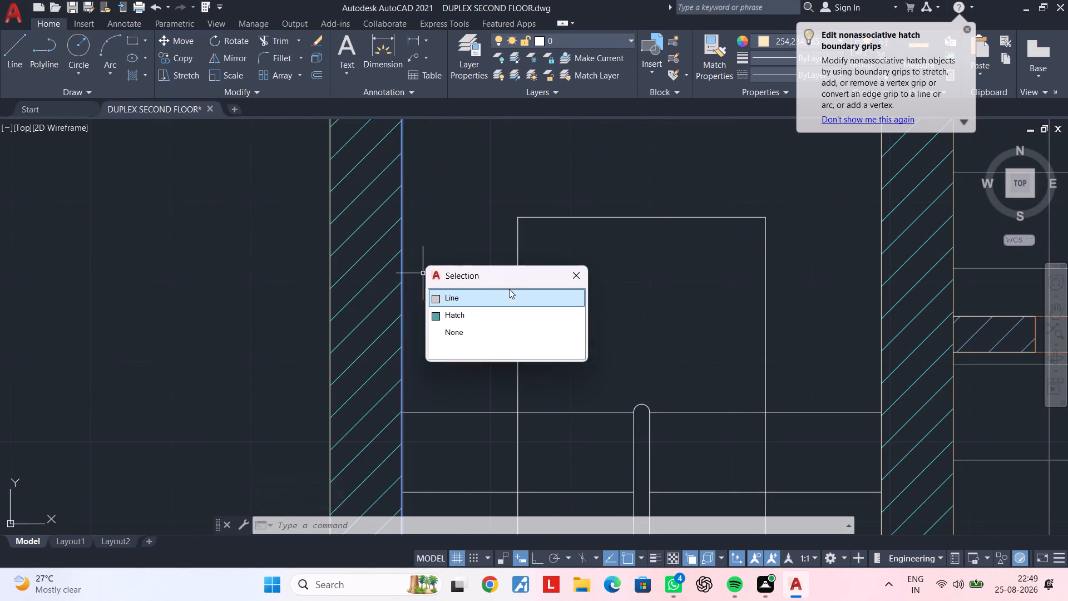
left_click(495, 295)
left_click(330, 285)
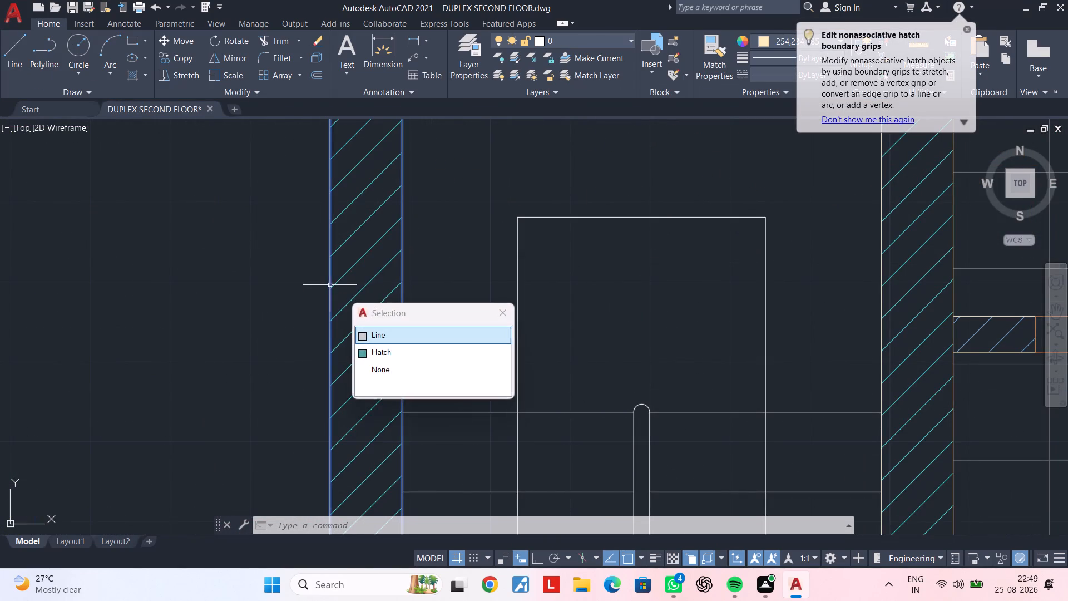
left_click(388, 338)
Add the third floor lift's west inner face line and both face lines of its north and east walls to the selection.
scroll(456, 312, "down", 3)
middle_click_drag(474, 275, 445, 408)
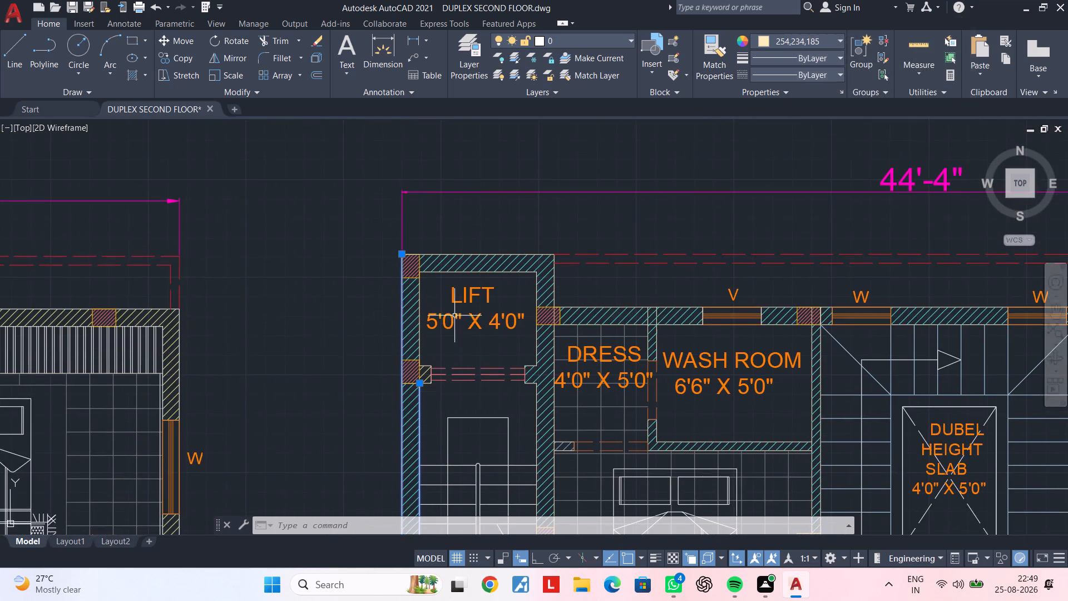
scroll(447, 284, "up", 3)
left_click(329, 336)
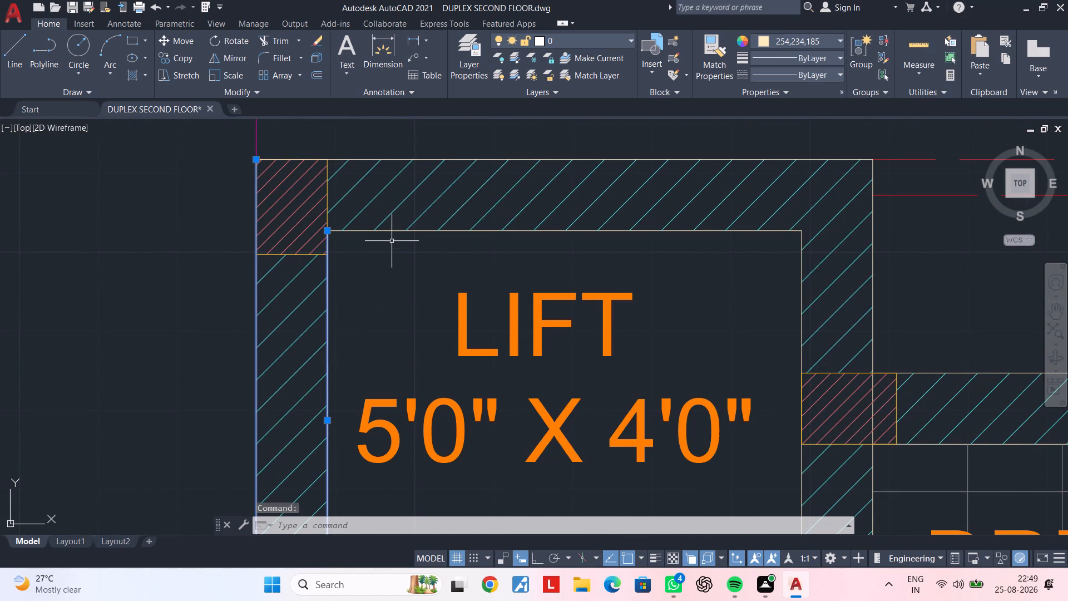
left_click(393, 231)
left_click(399, 158)
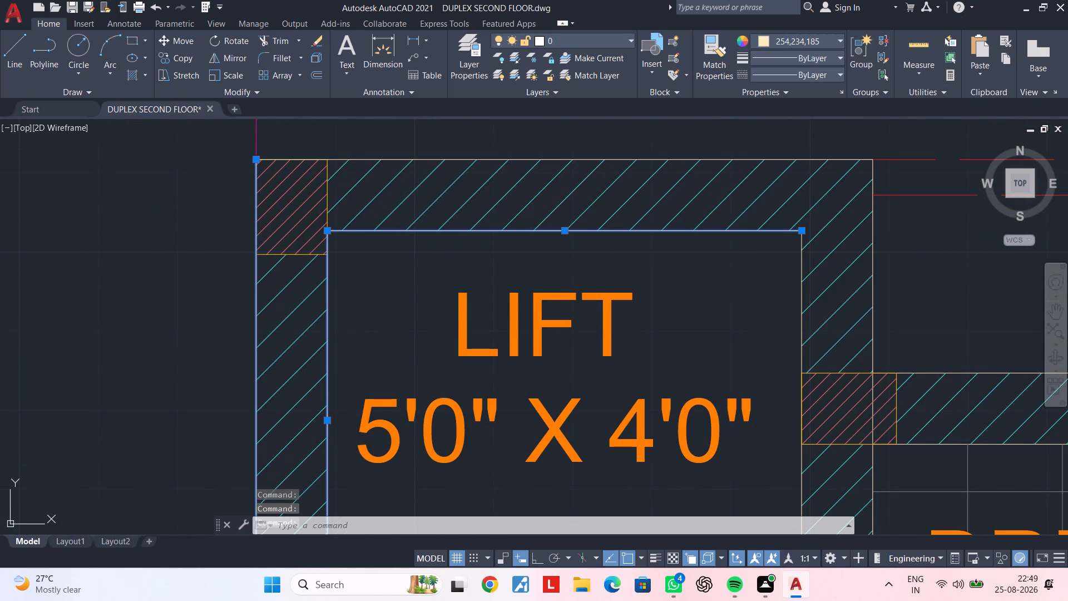
middle_click_drag(583, 208, 358, 177)
left_click(576, 233)
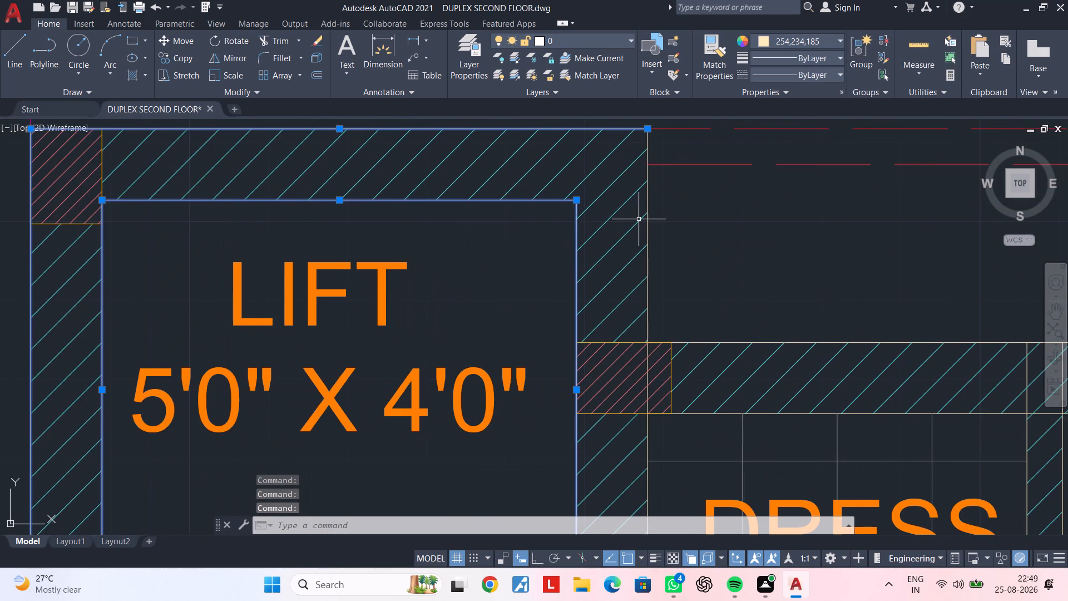
left_click(648, 220)
Add both face lines of the north wall running east from the lift past the dress room to the selection.
middle_click_drag(723, 247, 637, 194)
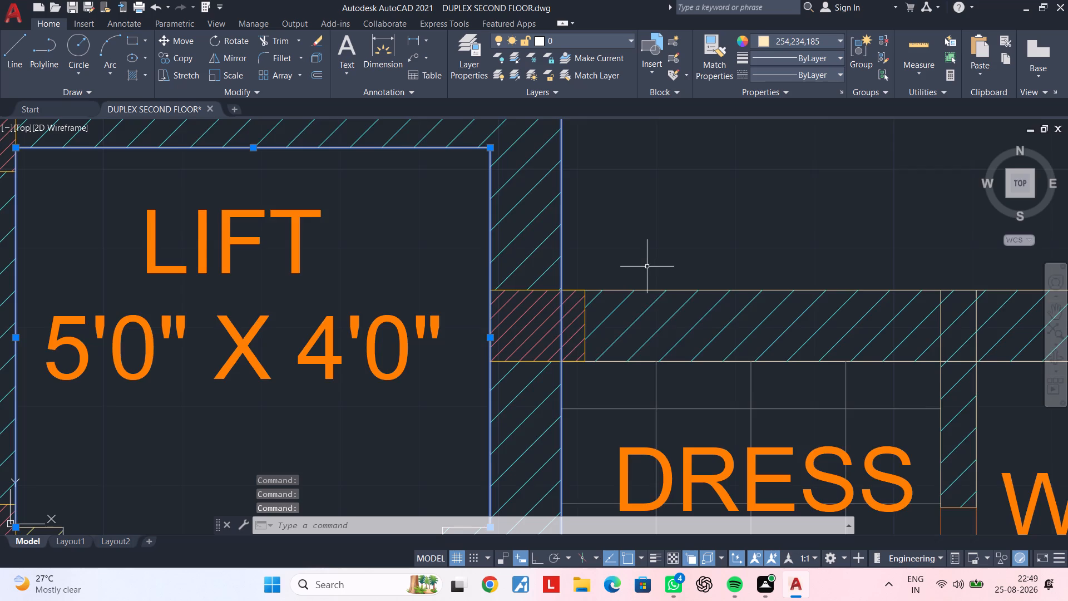
scroll(643, 274, "up", 1)
left_click(651, 299)
middle_click_drag(672, 254, 636, 183)
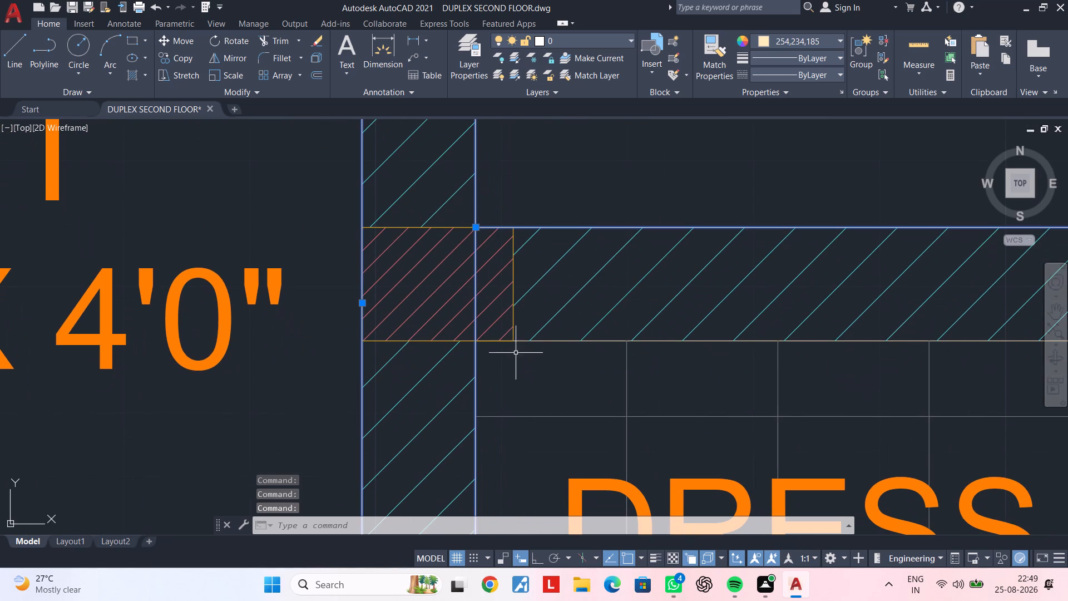
left_click(524, 341)
Add both face lines of the short partition between the northern dress room and the 6'6" x 5'0" wash room to the selection.
scroll(511, 357, "down", 2)
middle_click_drag(522, 358, 246, 322)
scroll(506, 328, "up", 3)
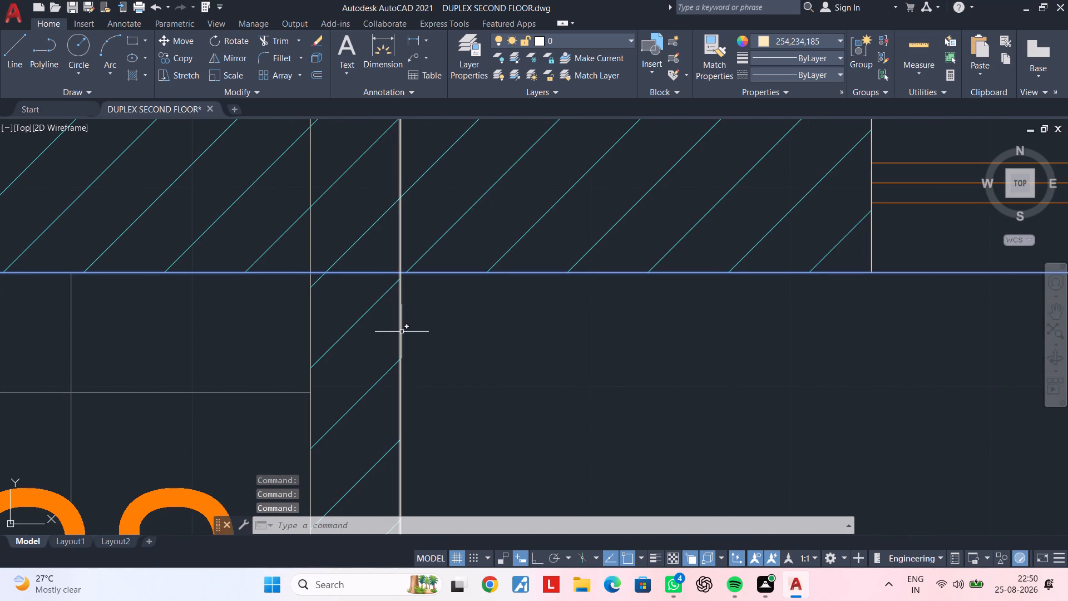
left_click(402, 332)
left_click(311, 333)
Add both face lines of the wall between the 6'6" x 5'0" wash room and the staircase to the selection.
scroll(590, 331, "down", 3)
middle_click_drag(636, 329, 359, 332)
scroll(387, 329, "up", 1)
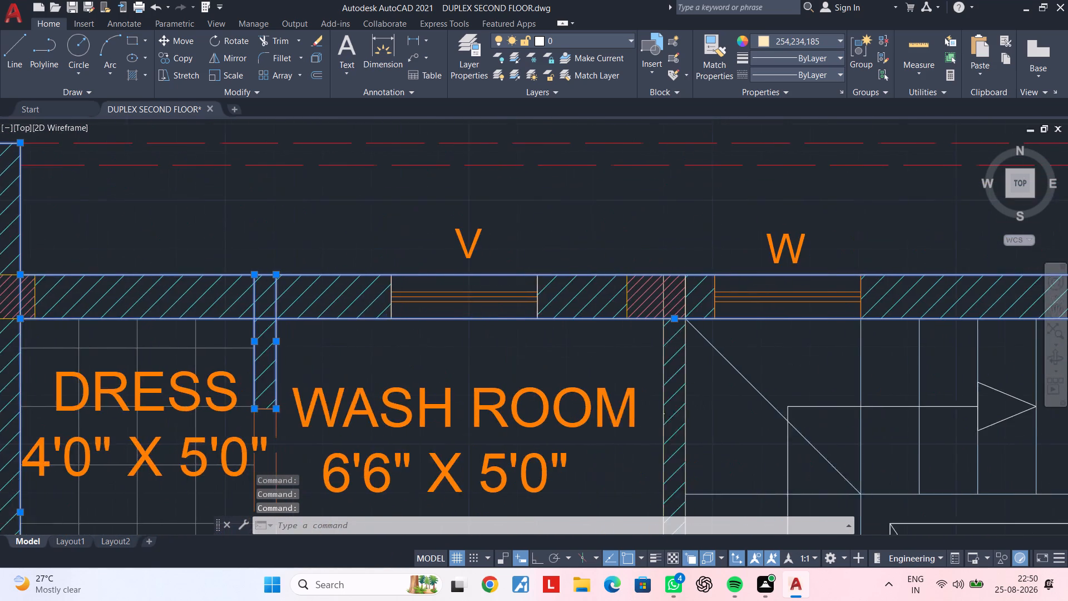
scroll(387, 329, "up", 1)
scroll(496, 329, "down", 2)
middle_click_drag(552, 334, 295, 331)
scroll(486, 338, "up", 3)
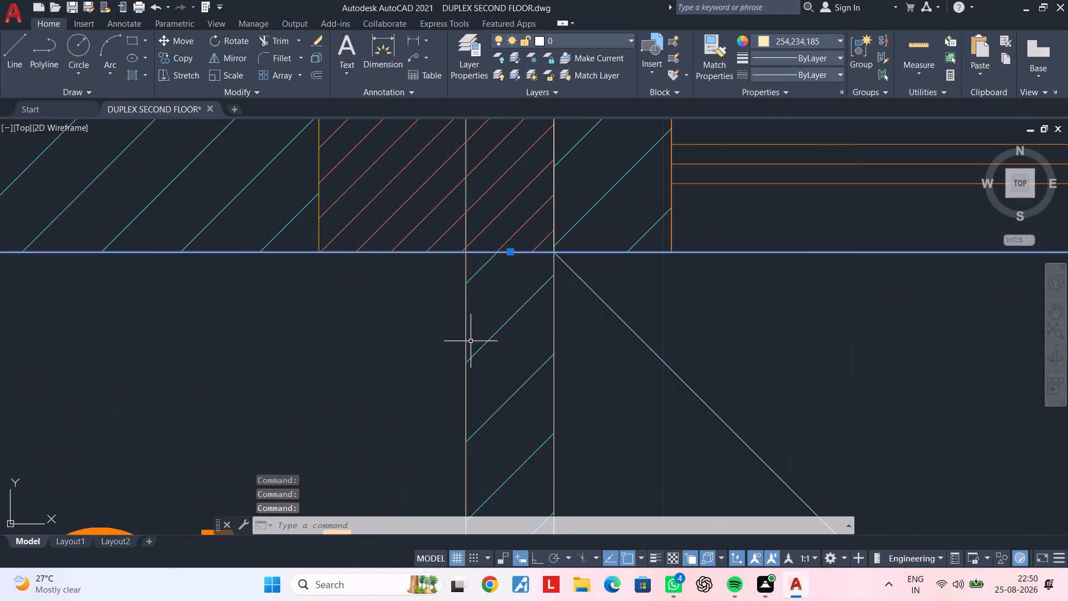
left_click(466, 336)
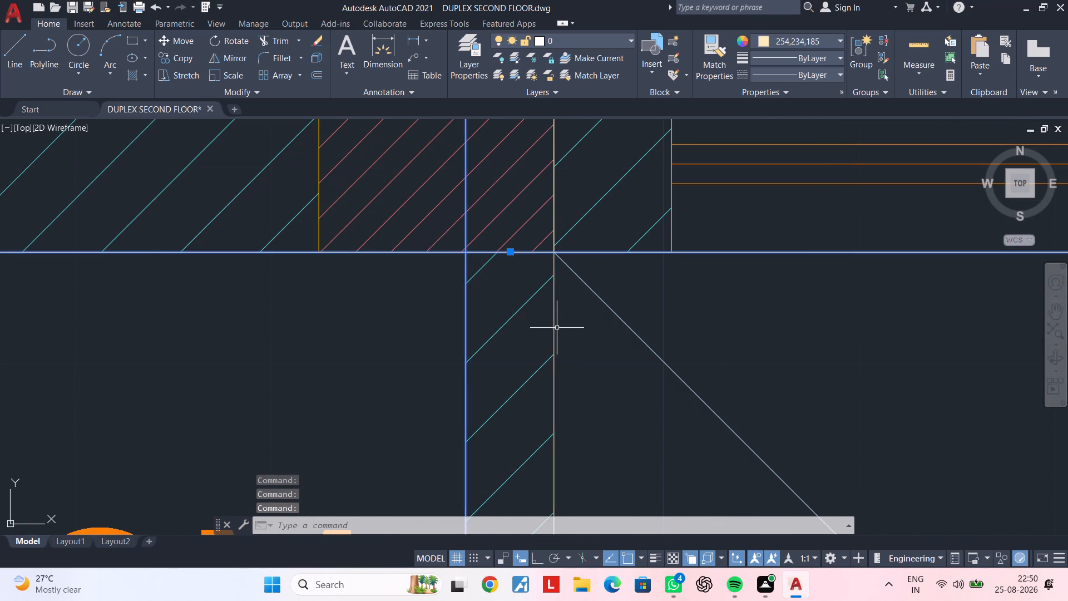
left_click(553, 328)
Add both face lines of the wall between the staircase and the M Bed to the selection.
scroll(677, 309, "down", 3)
middle_click_drag(751, 291, 365, 300)
scroll(699, 314, "down", 1)
middle_click_drag(702, 316, 284, 313)
scroll(393, 333, "up", 2)
left_click(454, 329)
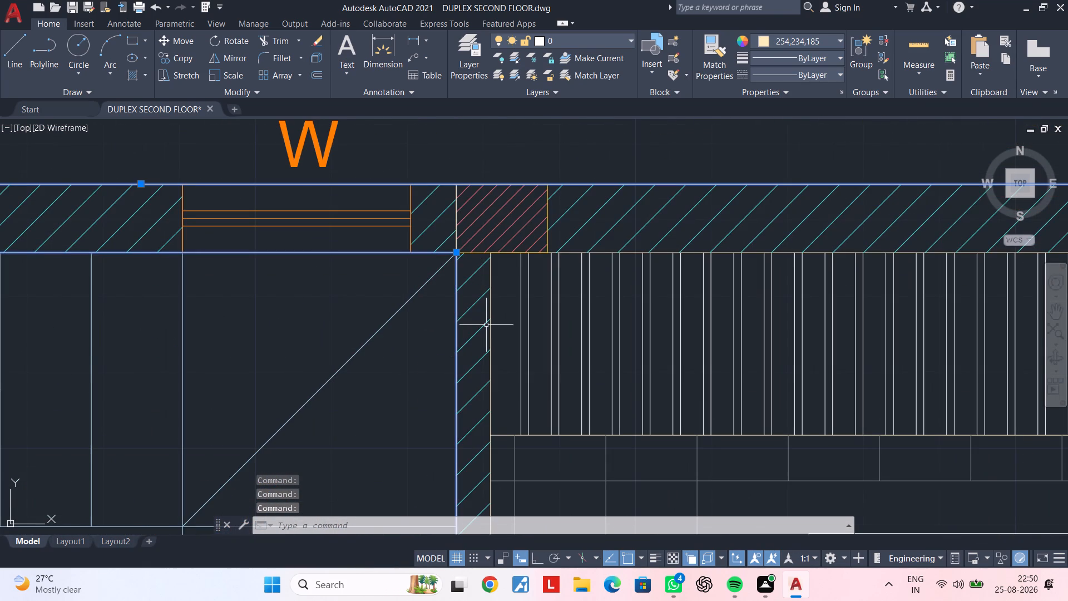
left_click(490, 314)
Add the inner face lines of the M Bed's north and east walls to the selection, choosing the line rather than the hatch.
scroll(514, 310, "down", 1)
middle_click_drag(514, 310, 347, 323)
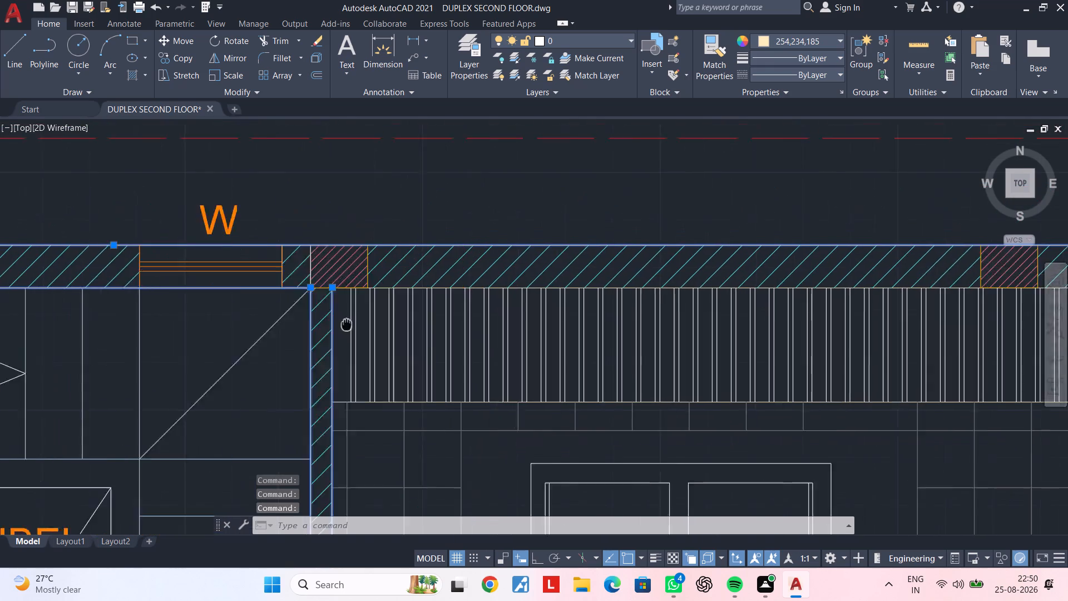
middle_click_drag(347, 323, 284, 323)
scroll(424, 282, "up", 2)
left_click(397, 297)
scroll(428, 297, "down", 2)
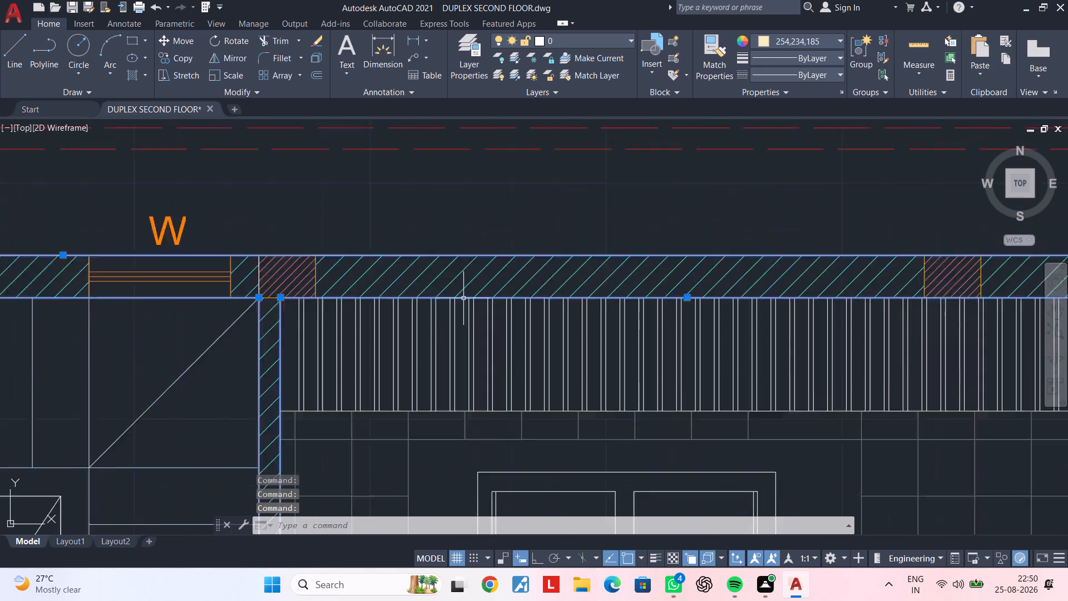
scroll(463, 298, "down", 2)
middle_click_drag(619, 300, 375, 297)
scroll(484, 313, "up", 4)
left_click(516, 307)
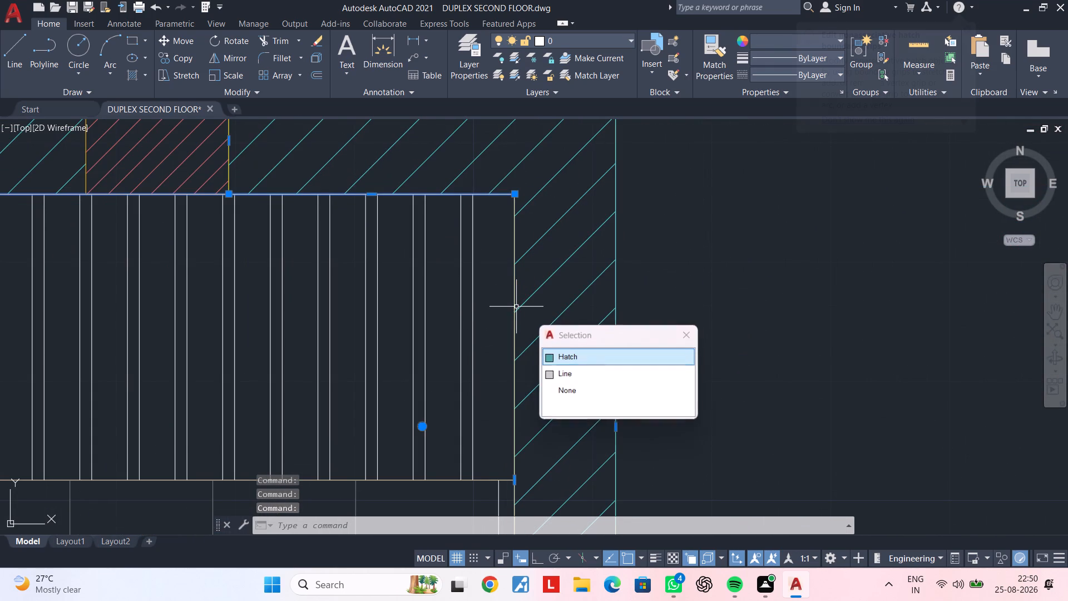
left_click(567, 371)
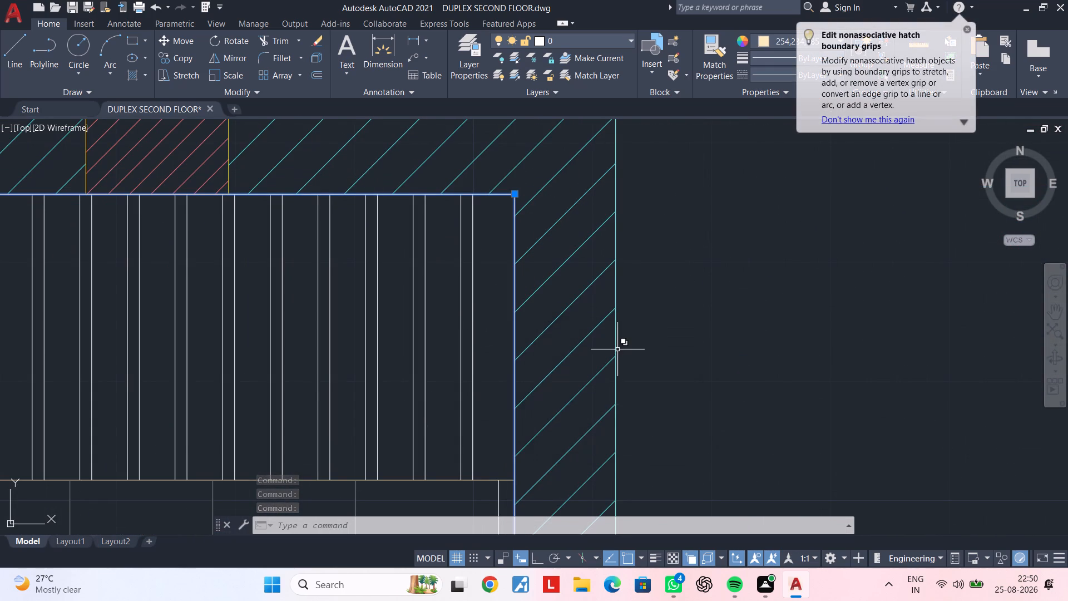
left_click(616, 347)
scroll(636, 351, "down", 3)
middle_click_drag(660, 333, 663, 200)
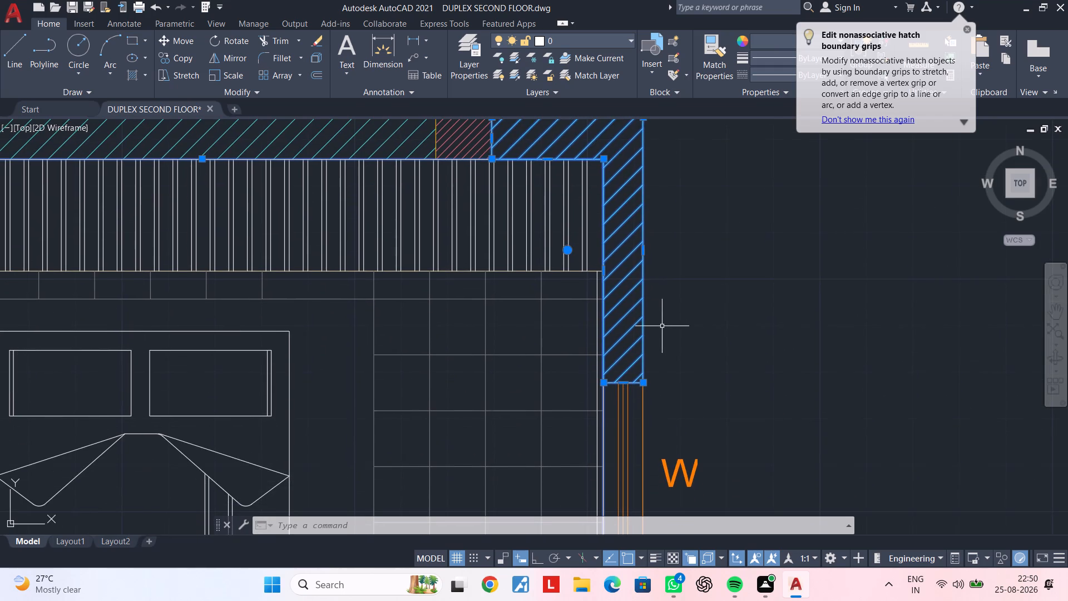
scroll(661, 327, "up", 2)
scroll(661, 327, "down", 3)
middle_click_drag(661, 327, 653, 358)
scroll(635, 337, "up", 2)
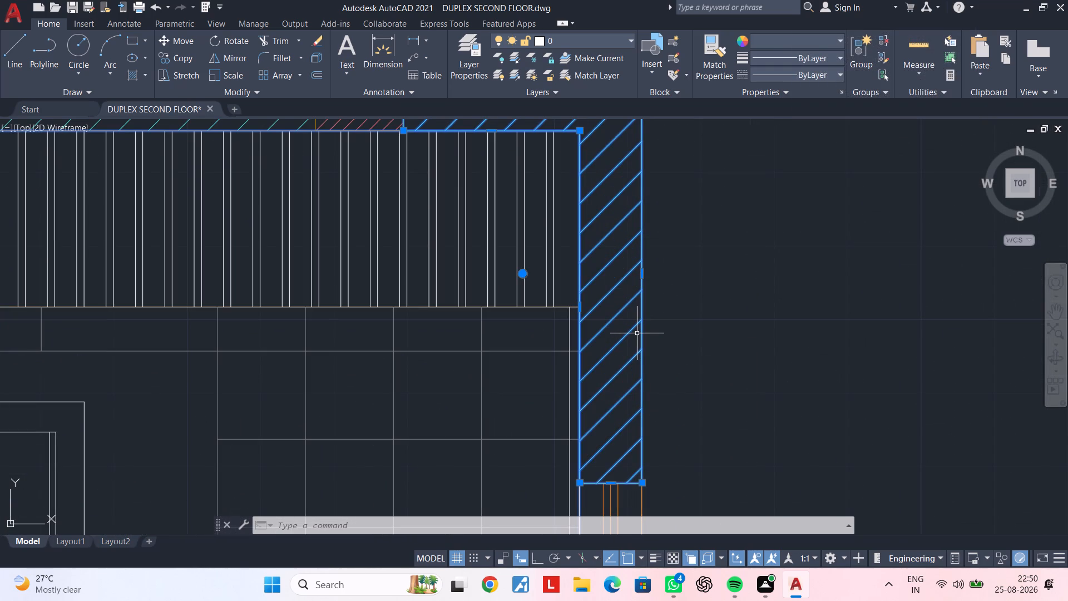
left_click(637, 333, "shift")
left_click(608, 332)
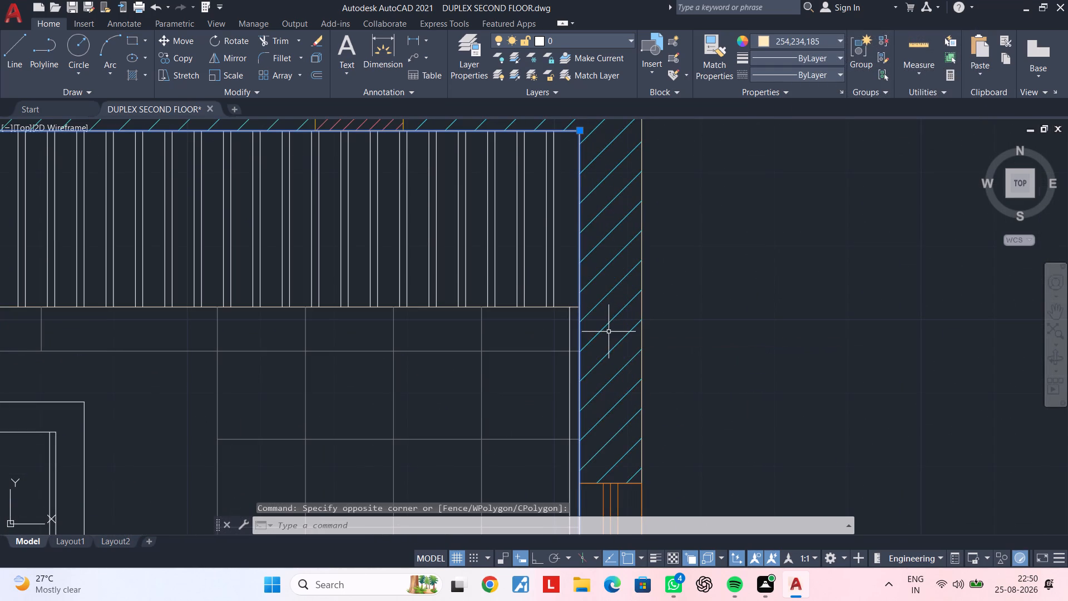
Add the outer face line of the M Bed's east wall to the selection.
scroll(643, 313, "down", 2)
scroll(647, 321, "up", 3)
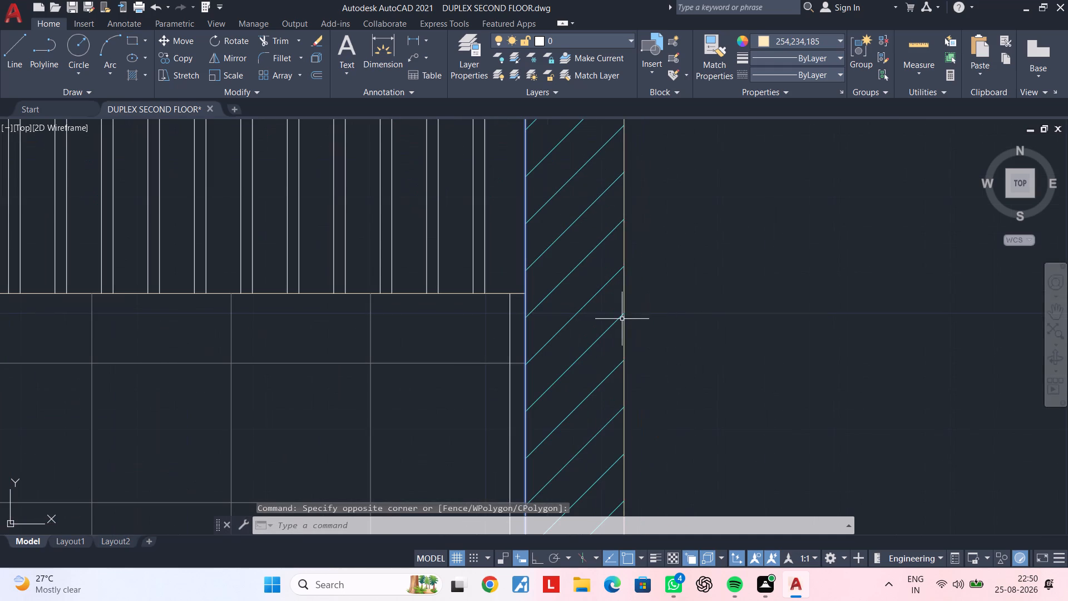
left_click(625, 325)
Add both face lines of the wall between the M Bed's LCD unit and the southern wash room to the selection.
scroll(645, 333, "down", 2)
middle_click_drag(646, 334, 650, 217)
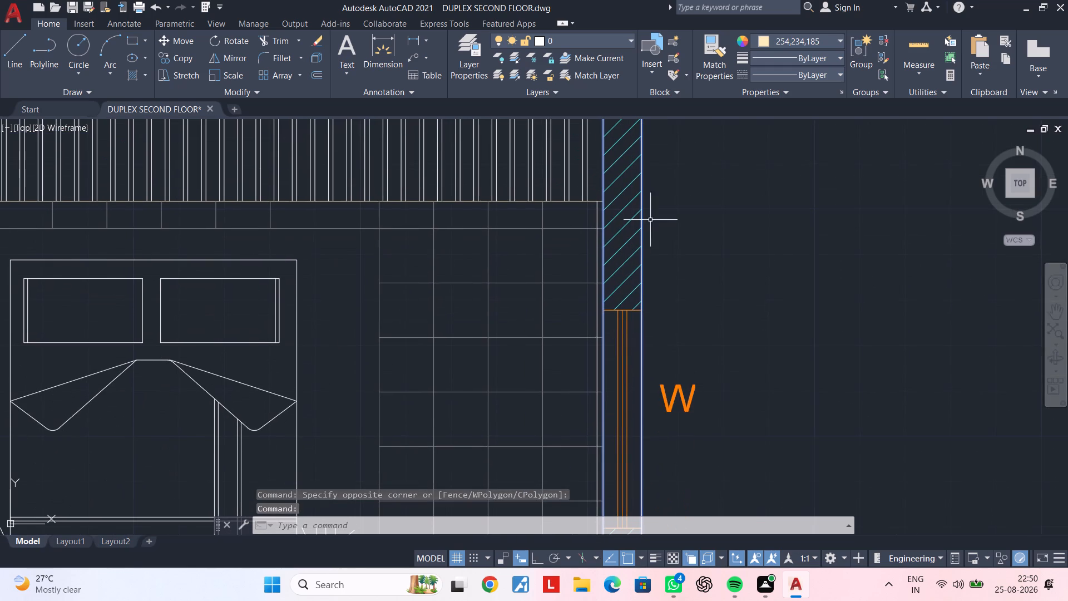
scroll(641, 343, "down", 2)
middle_click_drag(645, 331, 709, 218)
middle_click_drag(713, 343, 714, 335)
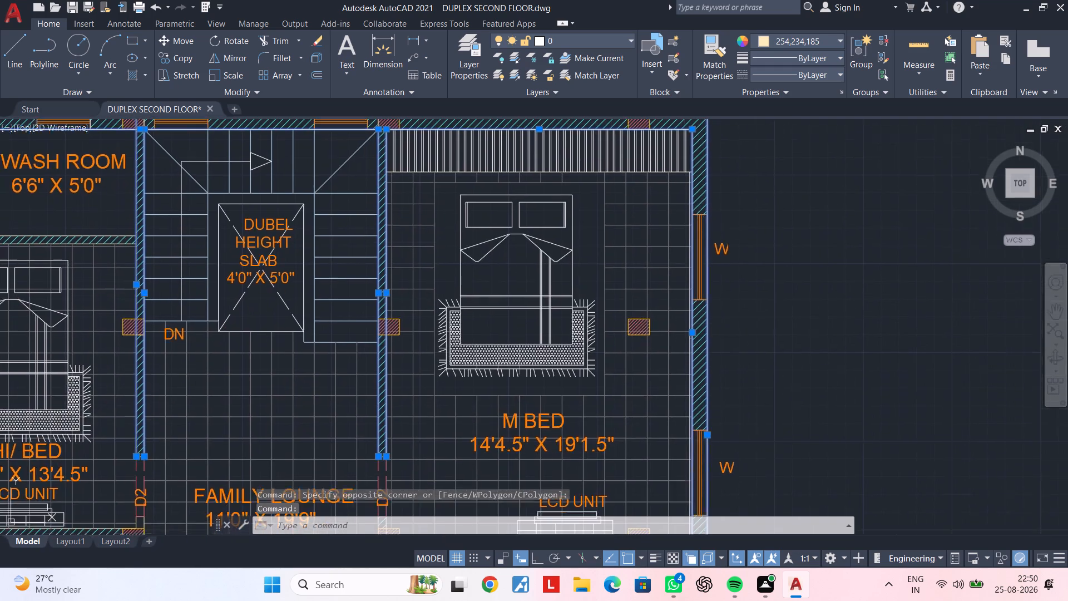
middle_click_drag(714, 335, 696, 169)
middle_click_drag(692, 360, 691, 192)
scroll(626, 203, "up", 5)
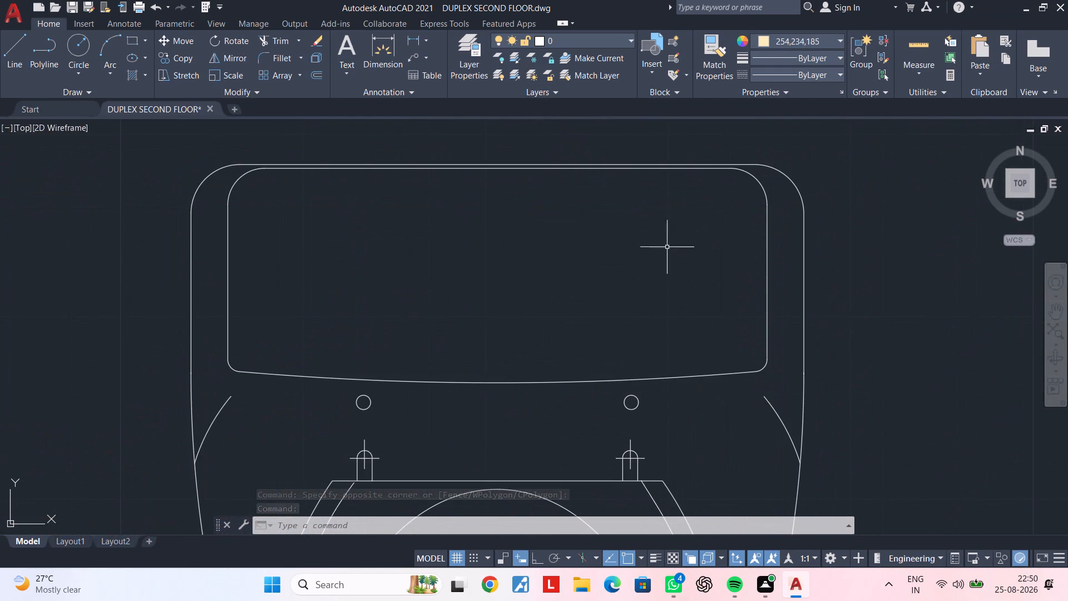
scroll(662, 276, "down", 3)
middle_click_drag(650, 274, 609, 418)
scroll(642, 367, "up", 3)
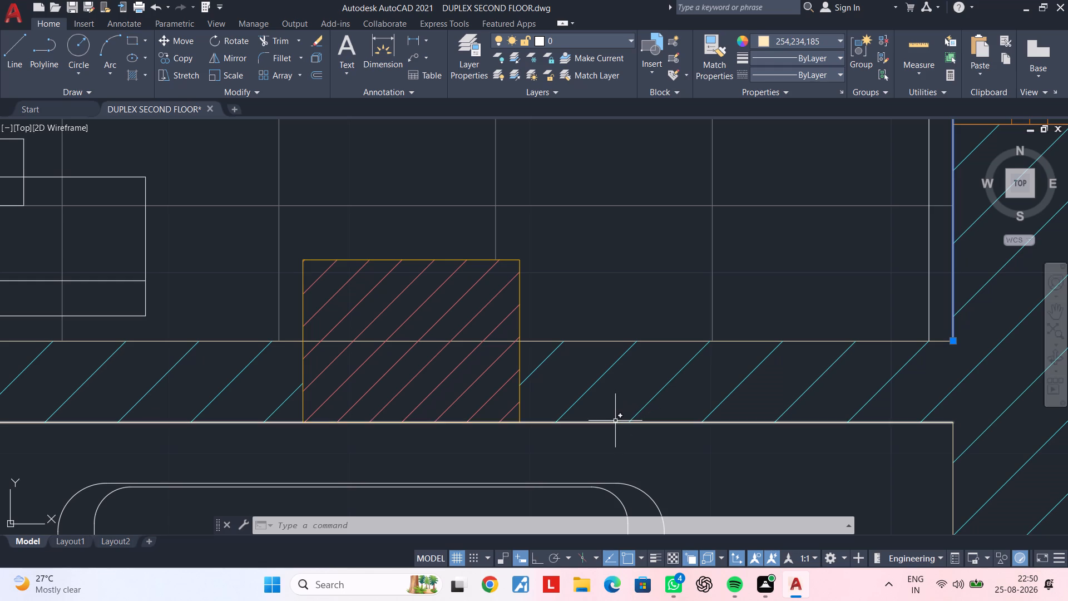
left_click(615, 421)
left_click(617, 341)
Add both face lines of the southern dress–wash room partition and the dress-side face of the M Bed's south wall to the selection.
scroll(602, 354, "down", 3)
middle_click_drag(601, 357, 849, 346)
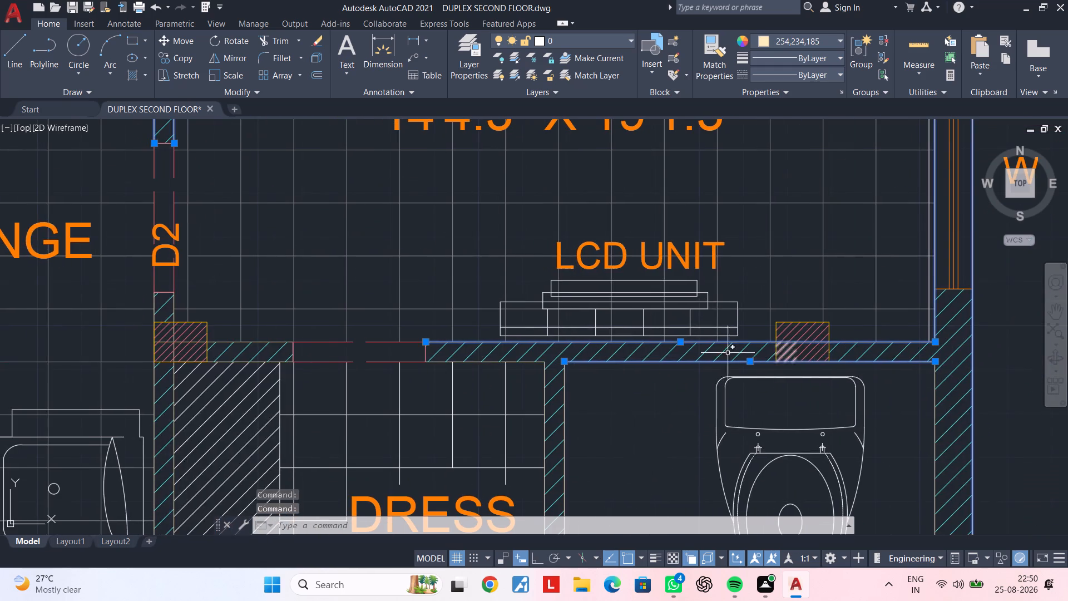
scroll(575, 388, "up", 2)
left_click(546, 378)
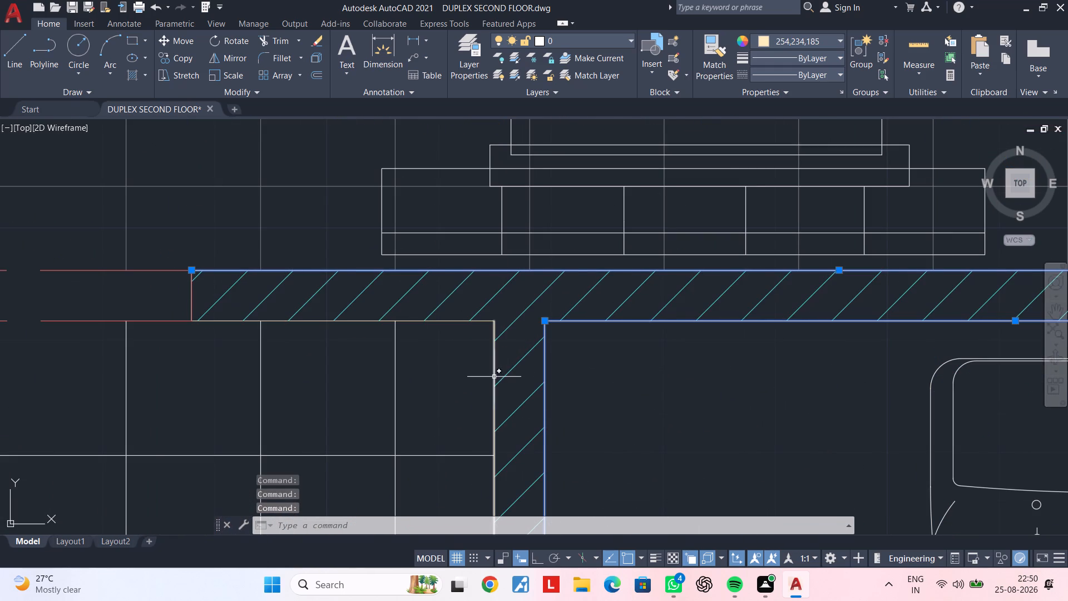
left_click(494, 375)
scroll(453, 374, "down", 1)
middle_click_drag(460, 375, 519, 390)
scroll(485, 361, "up", 2)
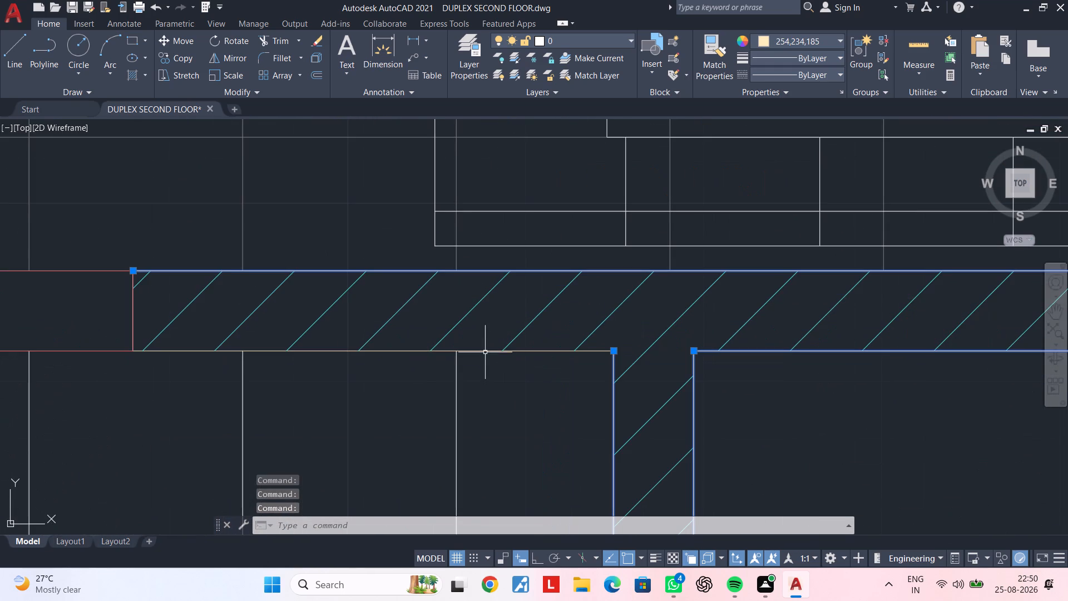
left_click(485, 352)
Add the face lines of the wall dividing the family lounge from the M Bed and southern dress, below door D2, to the selection.
scroll(478, 368, "down", 2)
scroll(387, 387, "down", 2)
middle_click_drag(393, 388, 500, 349)
scroll(338, 333, "up", 3)
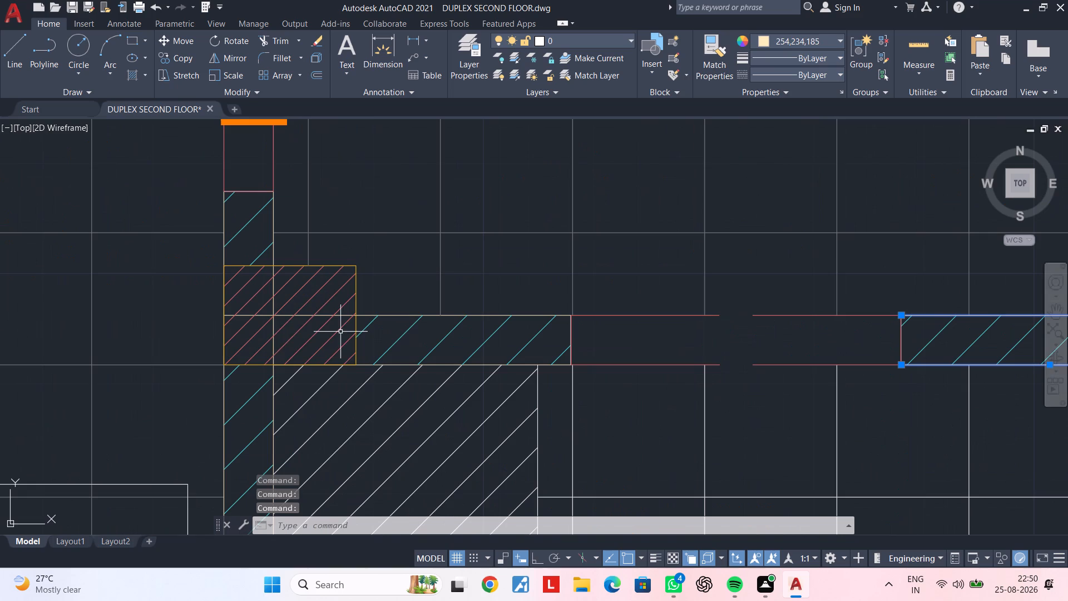
scroll(278, 351, "up", 2)
middle_click_drag(298, 340, 417, 274)
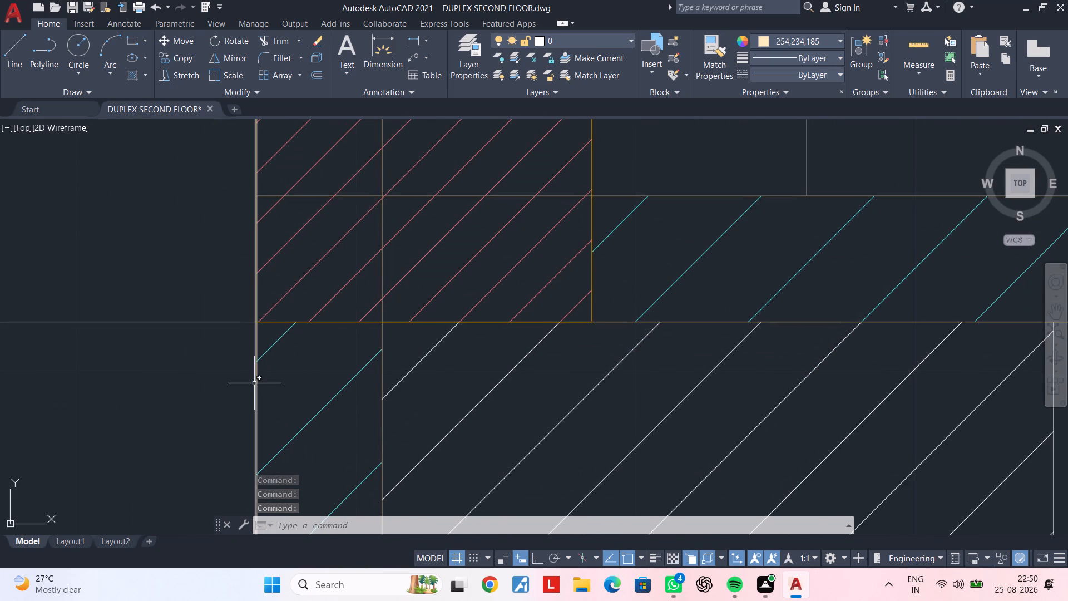
left_click(254, 383)
left_click(382, 378)
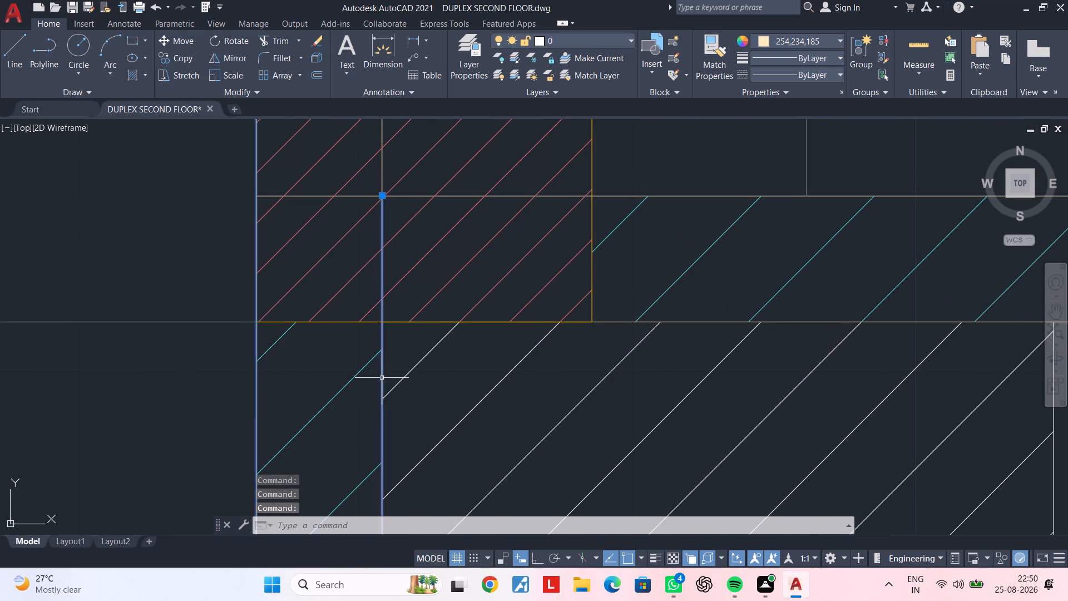
scroll(394, 375, "down", 3)
scroll(399, 281, "up", 2)
left_click(385, 297)
Add both face lines of the dress–wash room partition segment south of the wash room door to the selection.
scroll(409, 306, "down", 3)
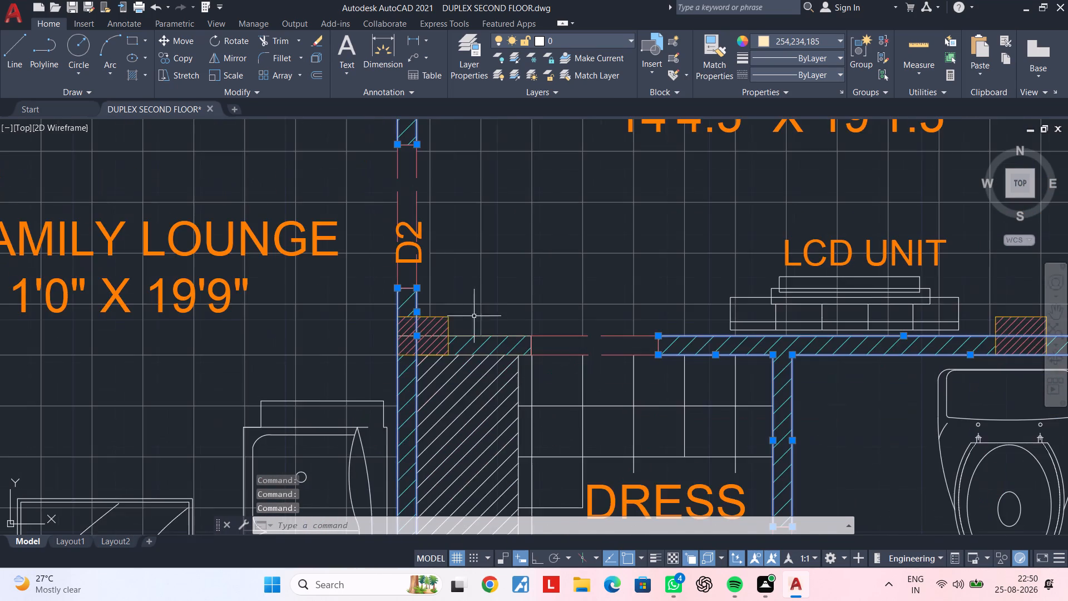
scroll(597, 336, "down", 1)
middle_click_drag(604, 337, 438, 215)
scroll(588, 338, "down", 1)
middle_click_drag(587, 338, 572, 257)
scroll(550, 320, "up", 5)
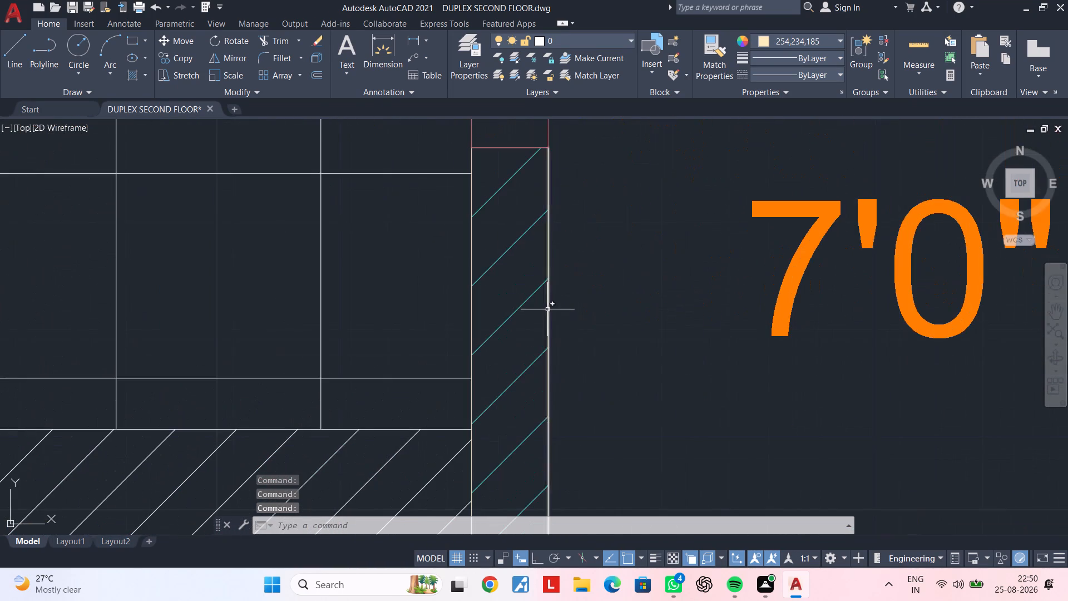
left_click(549, 303)
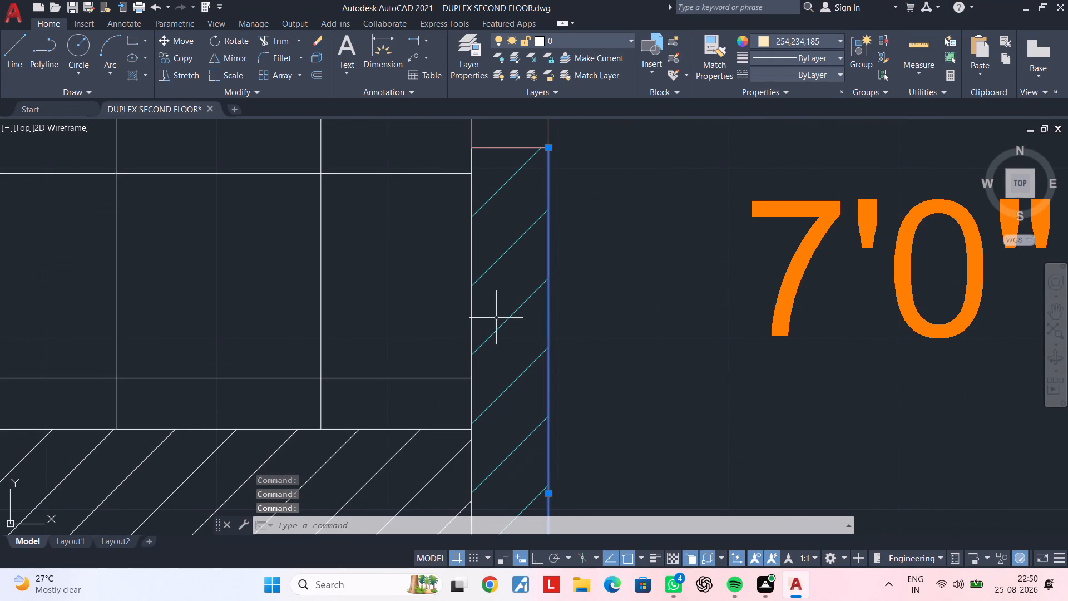
left_click(471, 318)
Add the inner face lines of the southern wash room's south and east walls to the selection.
scroll(471, 327, "down", 4)
middle_click_drag(555, 343, 486, 280)
scroll(492, 355, "up", 2)
left_click(492, 341)
middle_click_drag(627, 273, 403, 390)
left_click(629, 321)
Add the outer face line of the south wall below the southern wash room and dress to the selection.
scroll(601, 321, "down", 3)
middle_click_drag(595, 318, 580, 213)
scroll(572, 269, "up", 2)
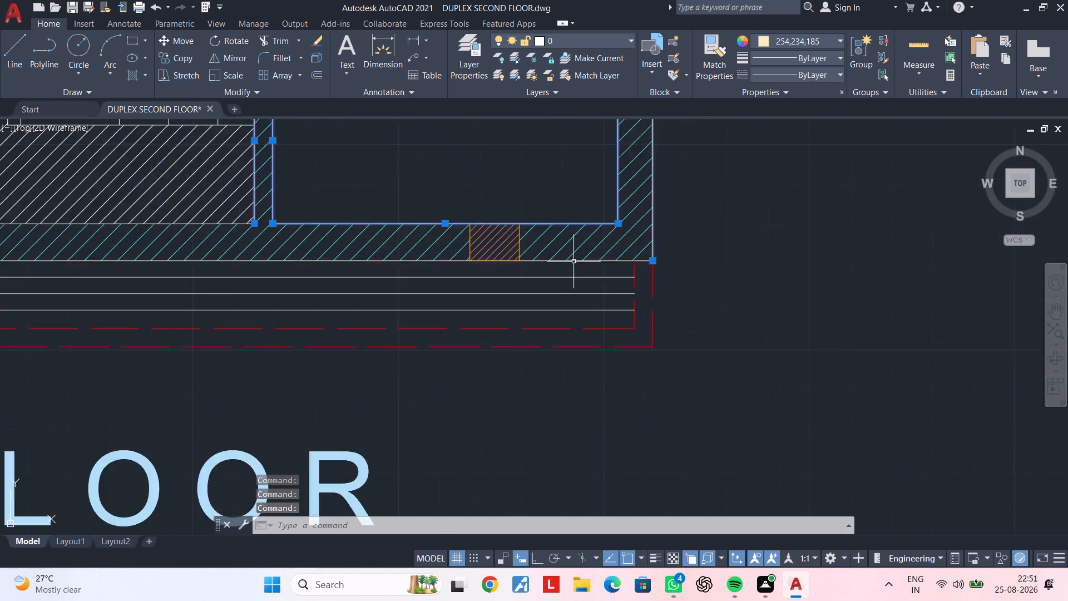
scroll(573, 262, "up", 3)
left_click(576, 266)
Add the south wall's inner face lines along the dress and the short stretch up to the family lounge window to the selection.
scroll(535, 288, "down", 3)
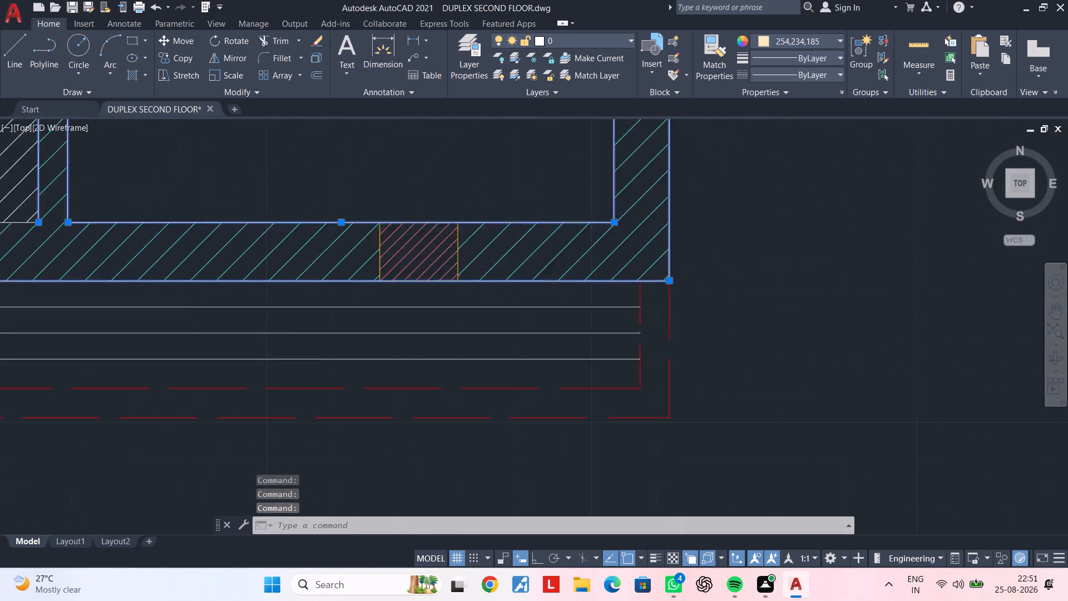
middle_click_drag(334, 279, 708, 291)
scroll(500, 262, "up", 2)
left_click(496, 258)
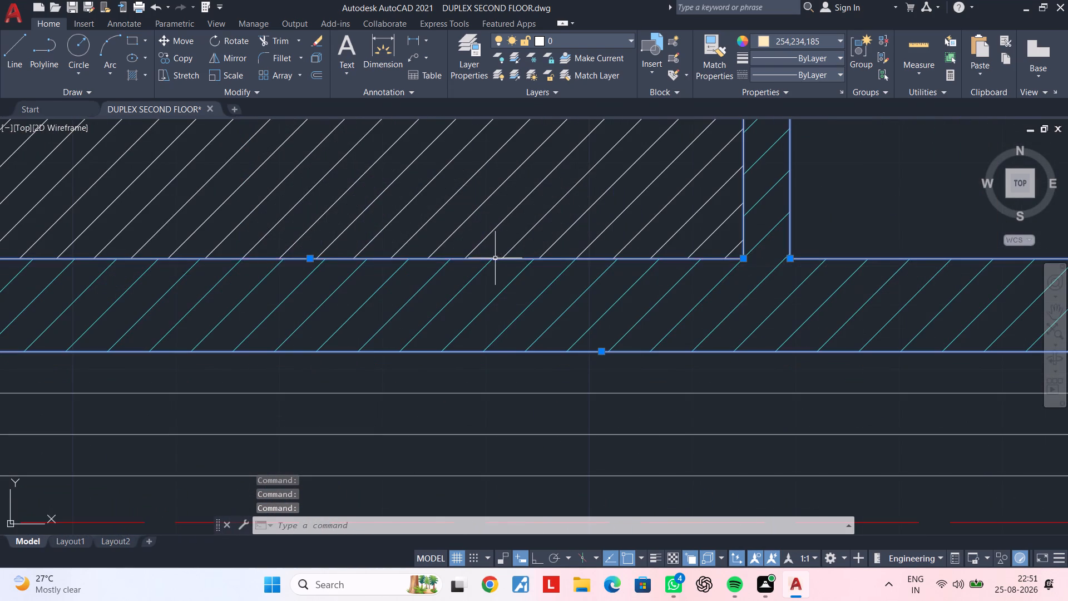
scroll(459, 268, "down", 4)
middle_click_drag(414, 278, 596, 278)
scroll(556, 283, "up", 3)
scroll(454, 282, "up", 1)
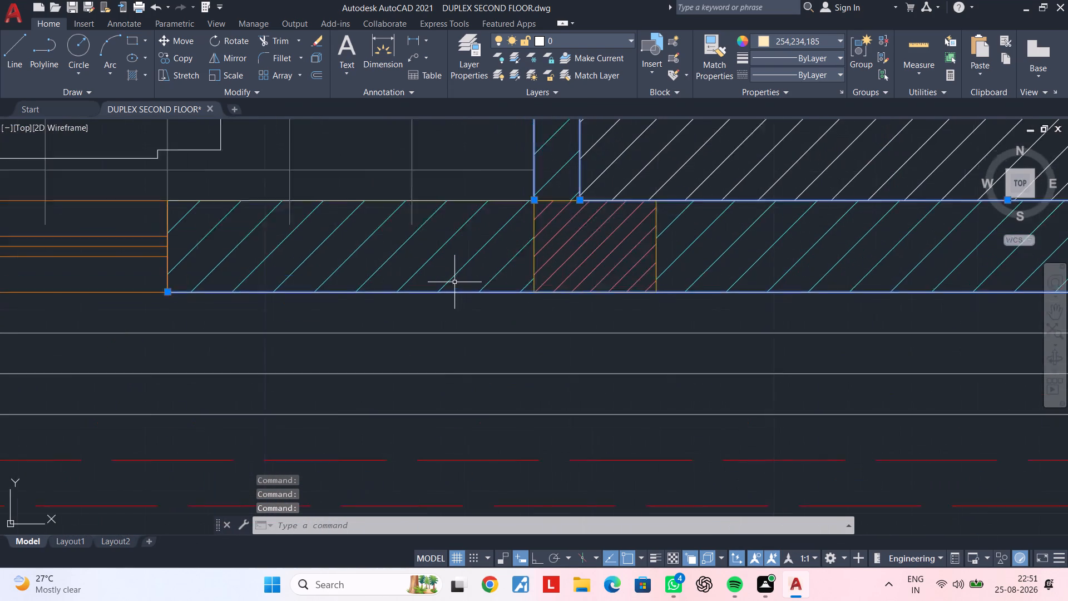
scroll(454, 282, "up", 1)
middle_click_drag(439, 276, 468, 417)
left_click(489, 292)
Add the inner and outer face lines of the south wall west of the family lounge window to the selection.
scroll(481, 294, "down", 3)
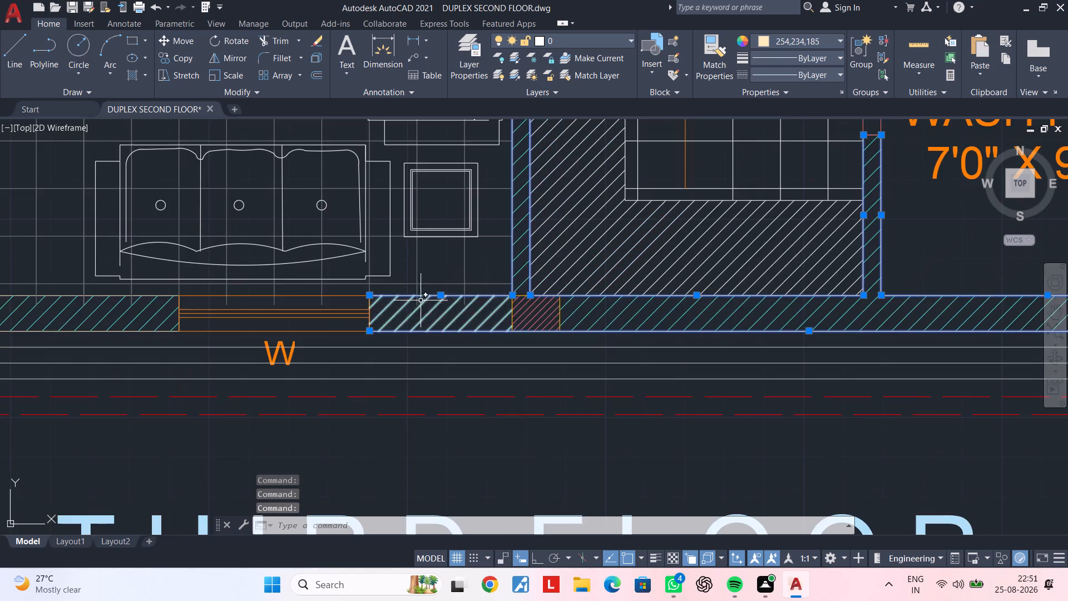
middle_click_drag(388, 297, 740, 283)
scroll(485, 288, "up", 3)
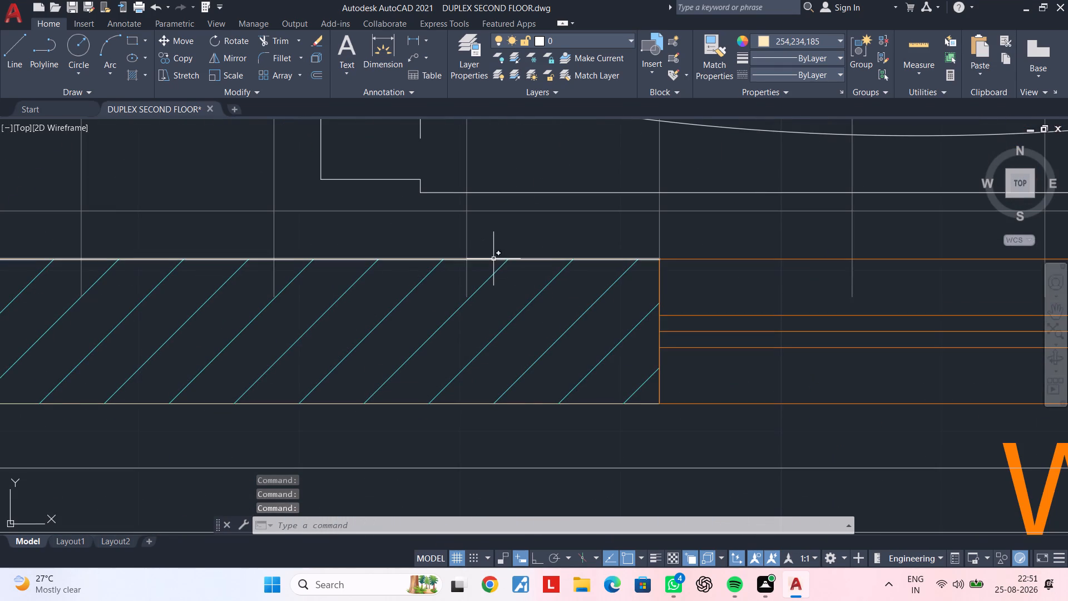
left_click(493, 259)
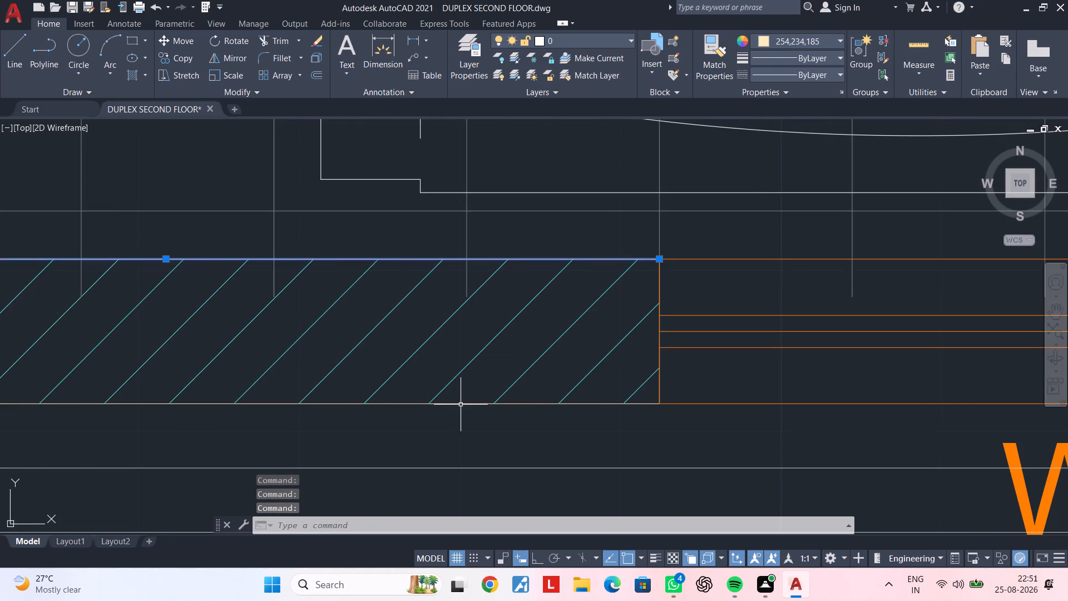
left_click(461, 403)
Add both face lines of the short family lounge–balcony wall south of the M/D opening to the selection.
scroll(373, 372, "down", 3)
middle_click_drag(293, 331, 506, 353)
scroll(437, 349, "up", 4)
left_click(472, 334)
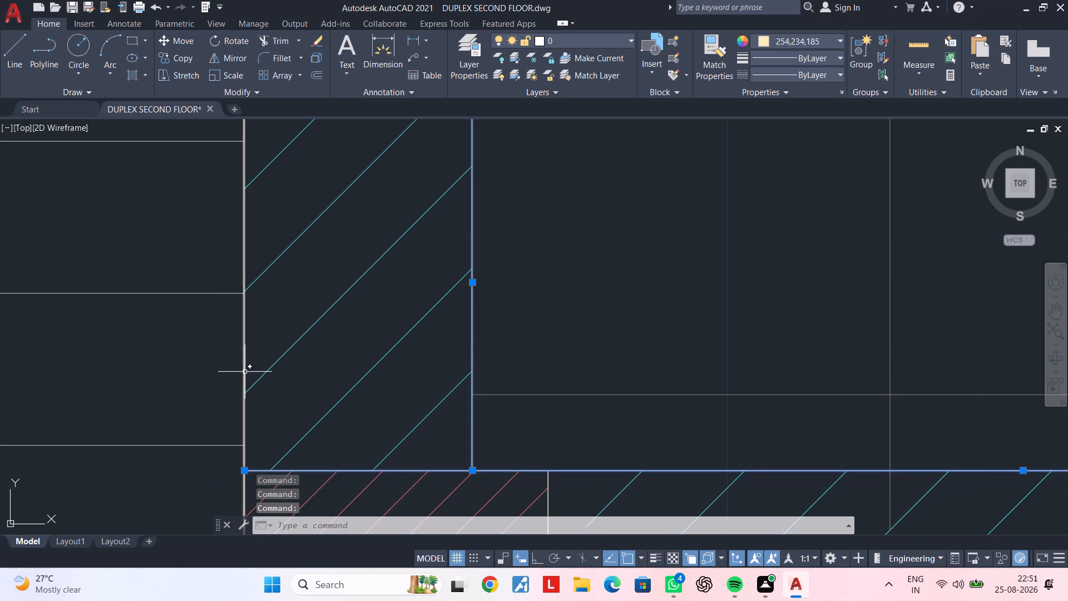
left_click(245, 371)
Add the end, face and jamb lines of the family lounge–balcony wall north of the M/D opening to the selection.
scroll(305, 332, "down", 3)
middle_click_drag(325, 292, 349, 522)
middle_click_drag(366, 321, 384, 514)
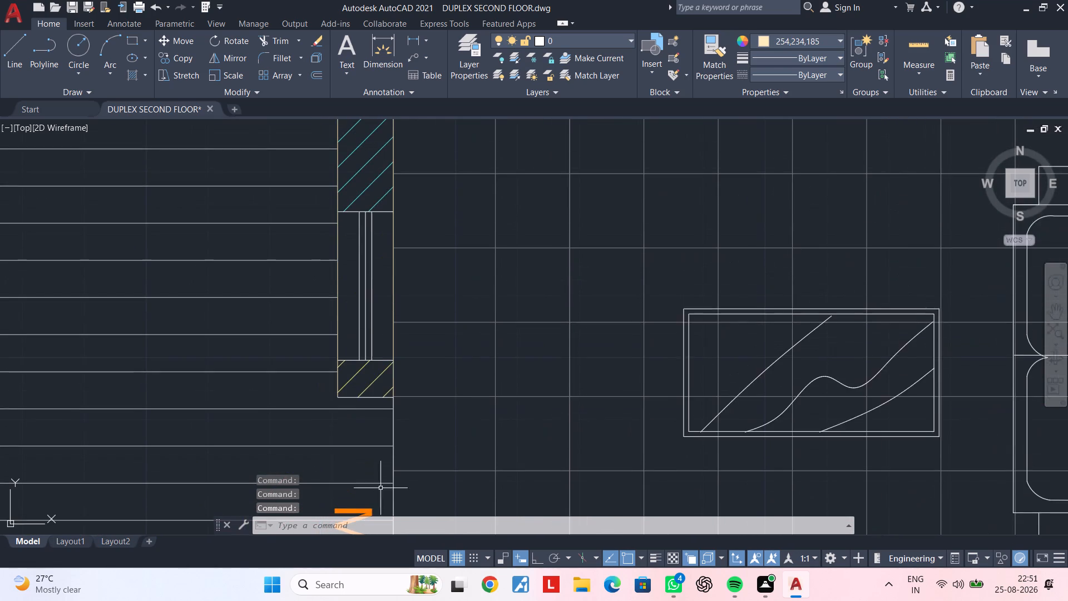
scroll(366, 393, "up", 3)
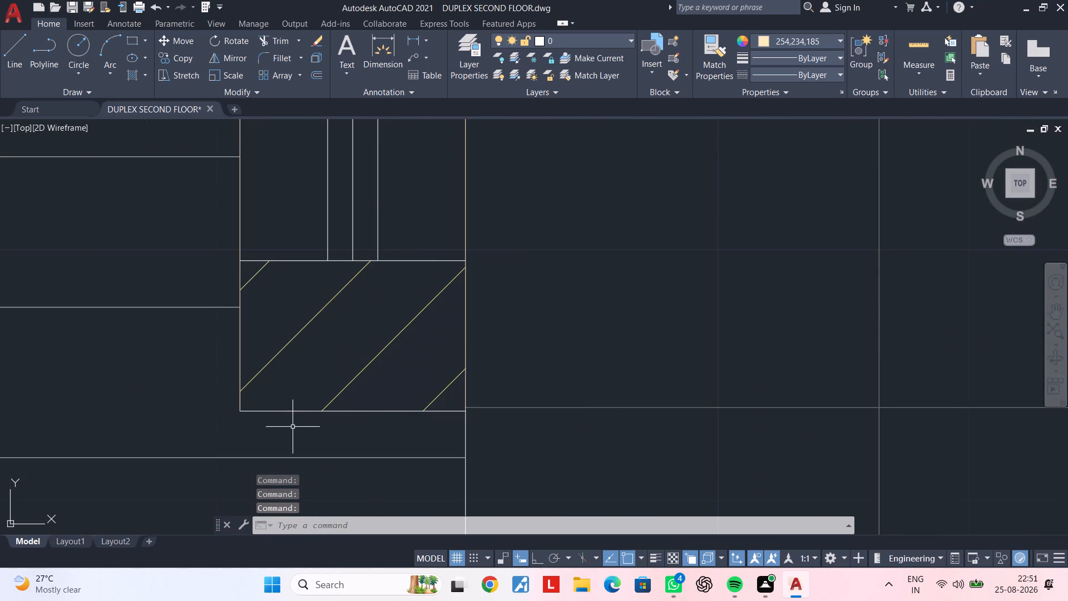
left_click(290, 408)
left_click(276, 412)
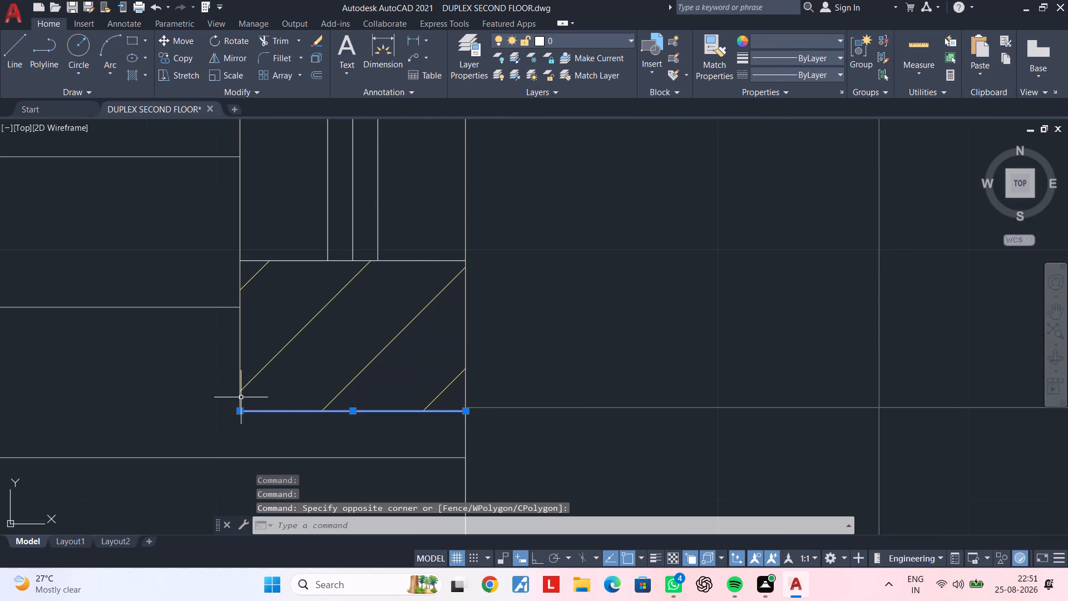
left_click(240, 397)
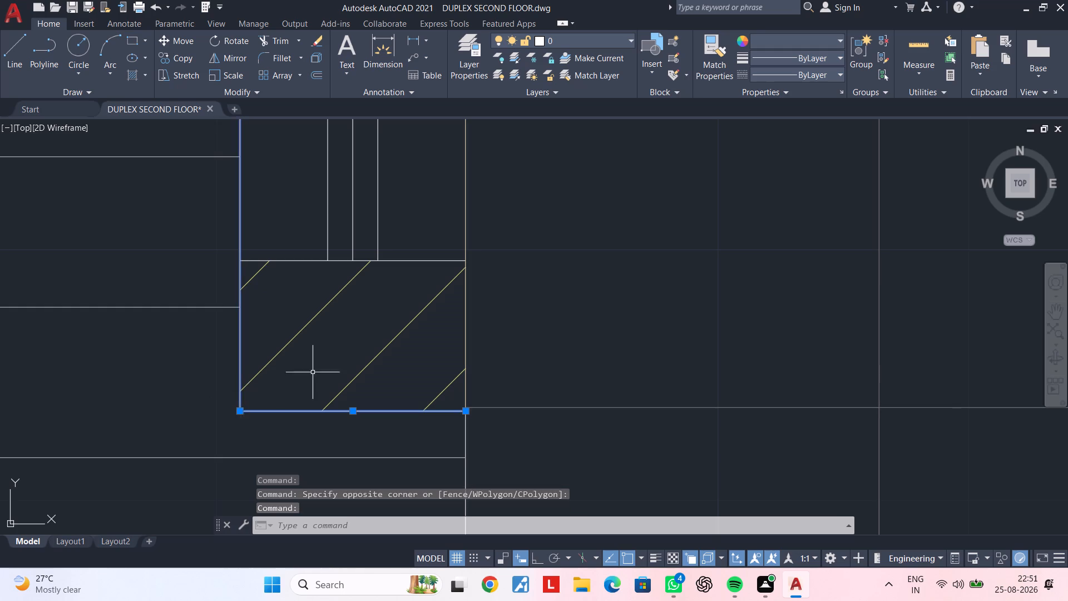
middle_click_drag(341, 362, 256, 530)
left_click(380, 392)
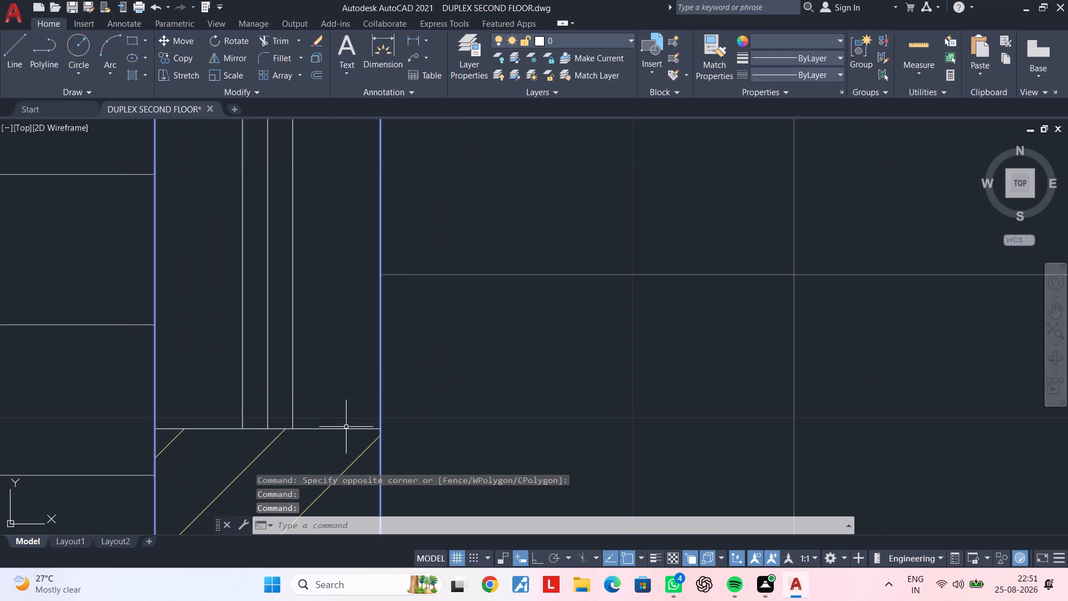
left_click(345, 429)
scroll(355, 320, "down", 3)
middle_click_drag(360, 307, 372, 492)
scroll(358, 367, "up", 2)
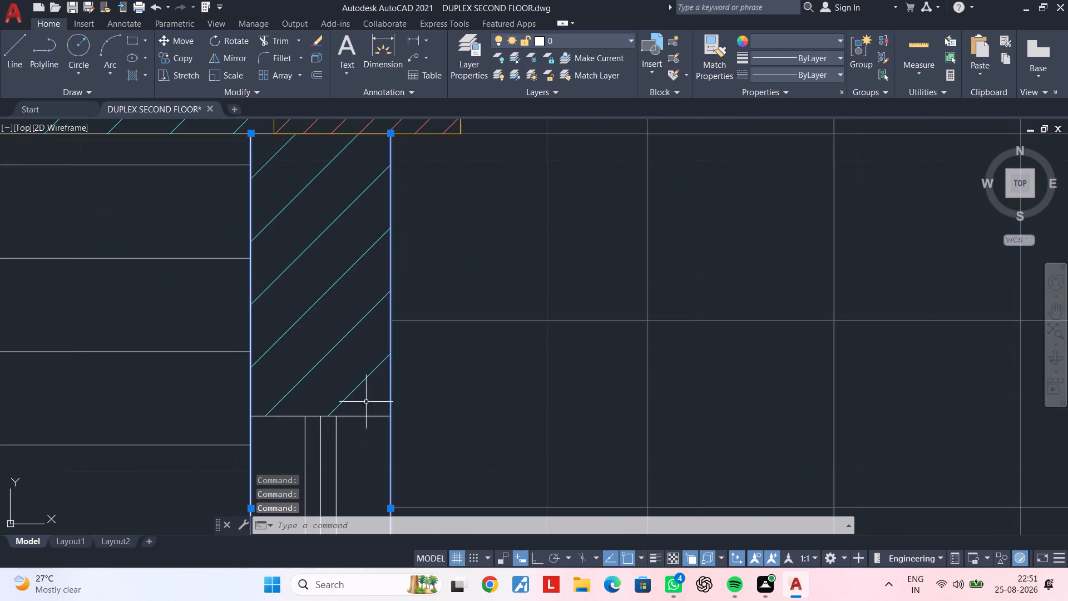
left_click(365, 415)
Add both face lines of the CHI/BED south wall beside the balcony to the selection.
scroll(398, 405, "down", 2)
scroll(453, 397, "down", 1)
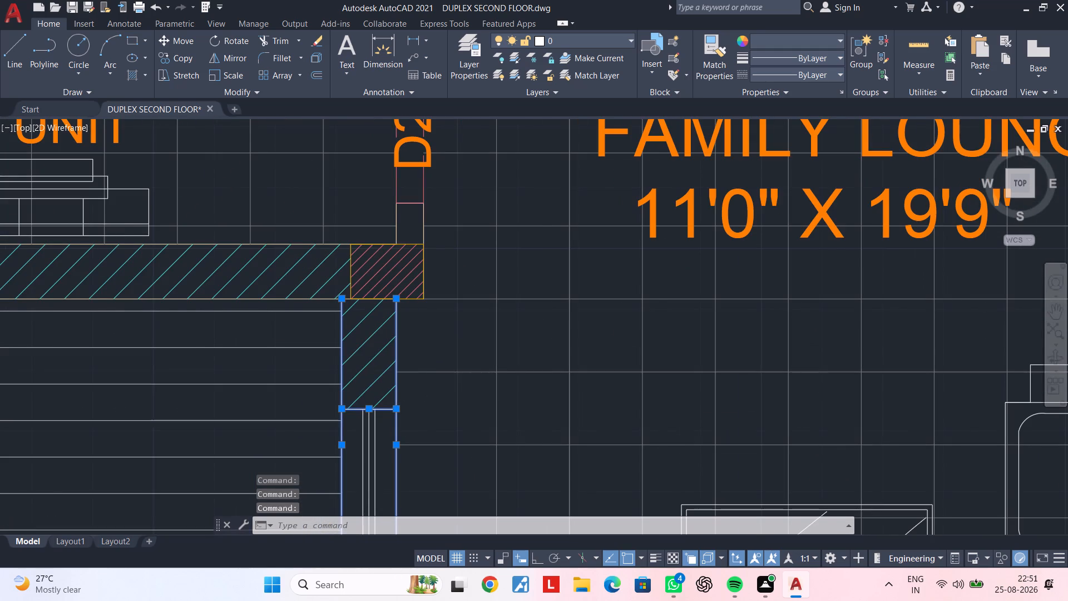
middle_click_drag(448, 401, 365, 442)
scroll(304, 377, "up", 2)
middle_click_drag(356, 402, 566, 451)
scroll(471, 425, "up", 2)
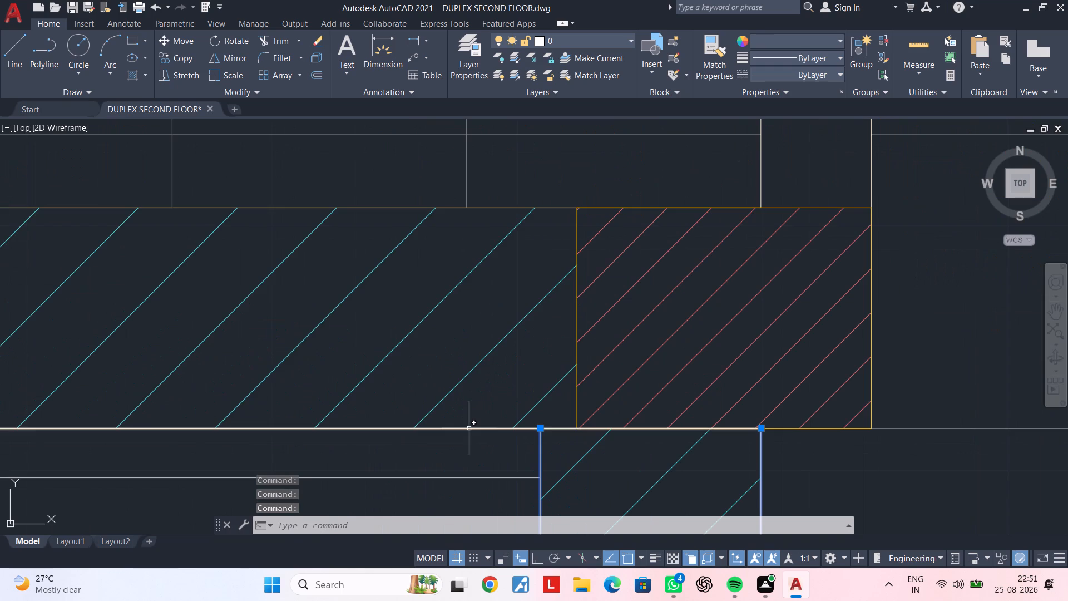
left_click(469, 428)
left_click(502, 206)
Add both face lines of the short wall piece south of the CHI/BED D2 door to the selection.
scroll(525, 235, "down", 2)
middle_click_drag(527, 306, 520, 349)
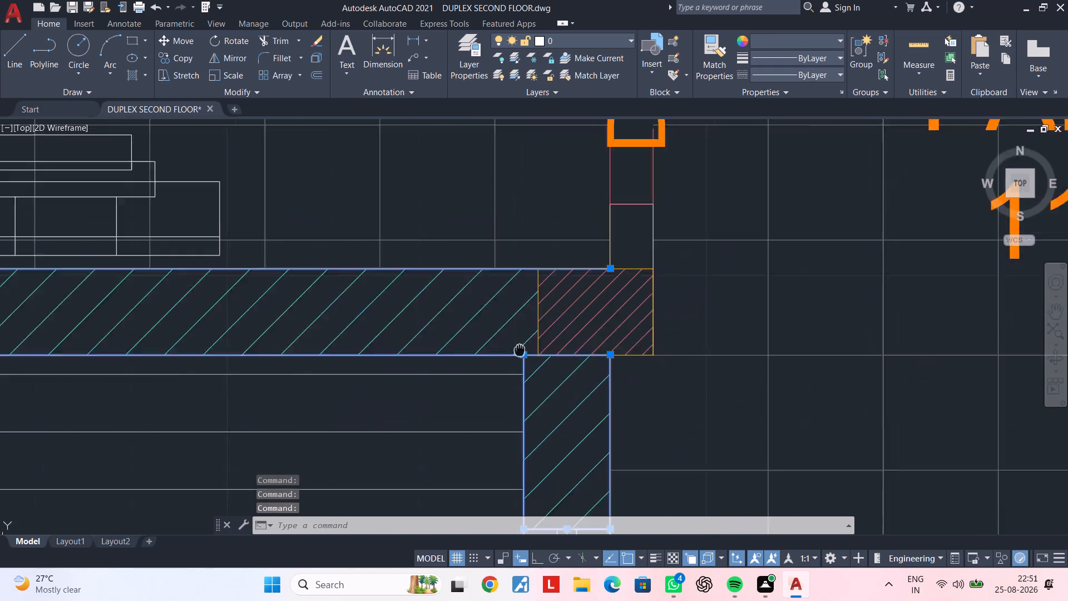
middle_click_drag(520, 349, 414, 537)
scroll(506, 433, "down", 1)
scroll(509, 426, "up", 2)
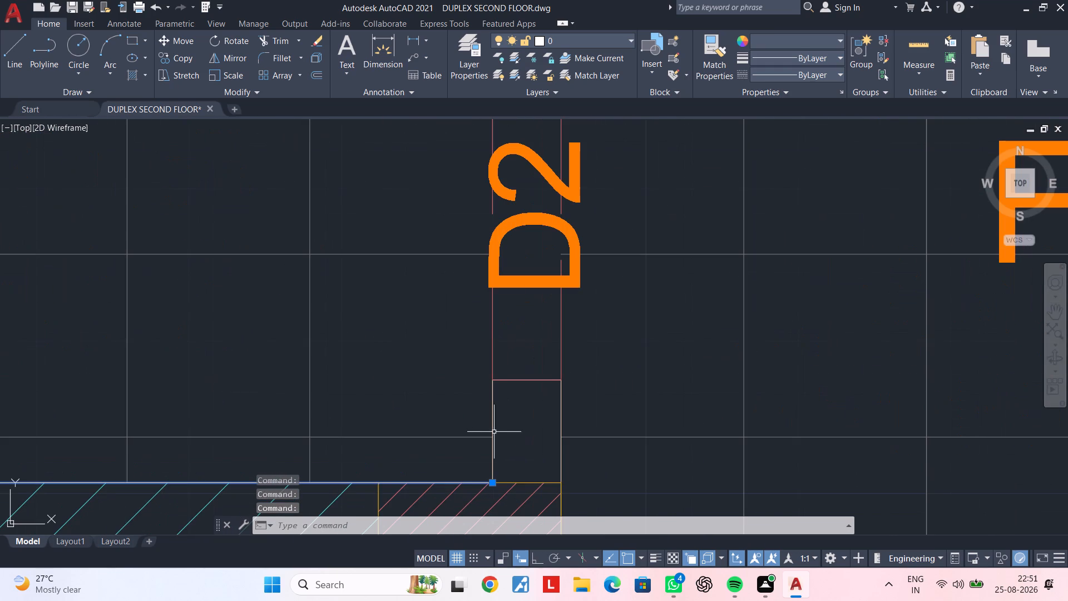
left_click(491, 432)
left_click(562, 427)
Add the inner and outer face lines of the CHI/BED west wall beside the stairs to the selection.
scroll(586, 430, "down", 3)
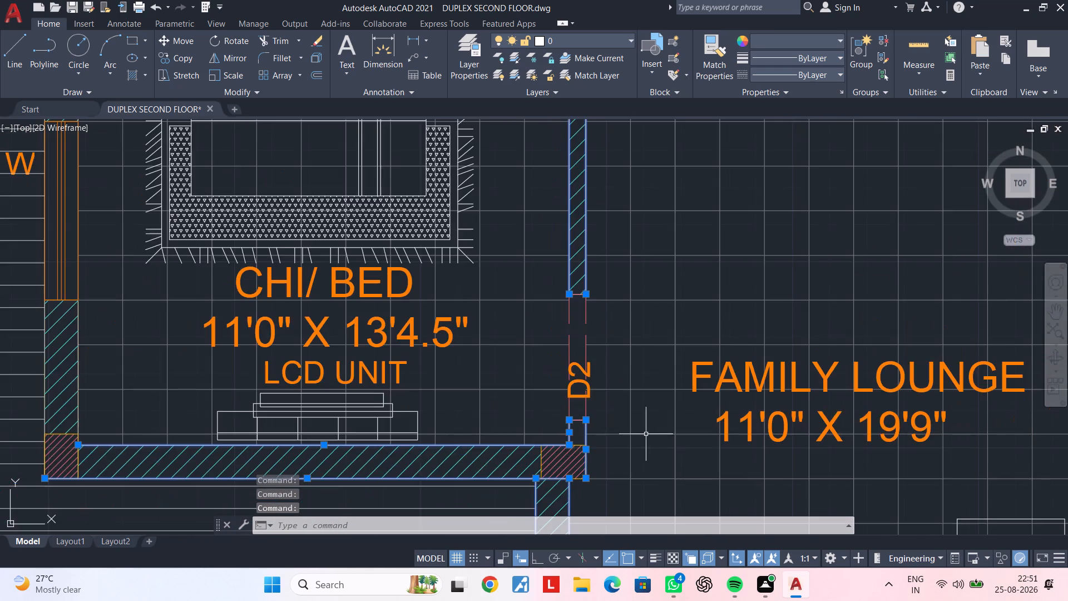
middle_click_drag(685, 435, 374, 380)
middle_click_drag(660, 415, 390, 371)
middle_click_drag(388, 367, 471, 492)
middle_click_drag(325, 404, 819, 421)
middle_click_drag(443, 366, 705, 367)
middle_click_drag(462, 359, 600, 326)
middle_click_drag(505, 403, 534, 337)
scroll(513, 343, "up", 2)
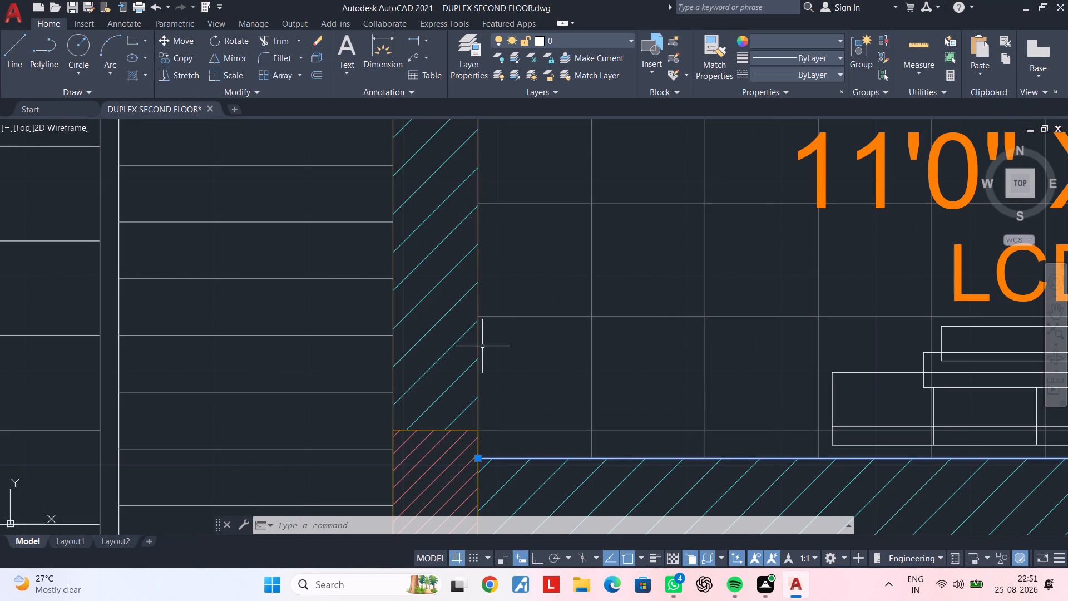
left_click(478, 346)
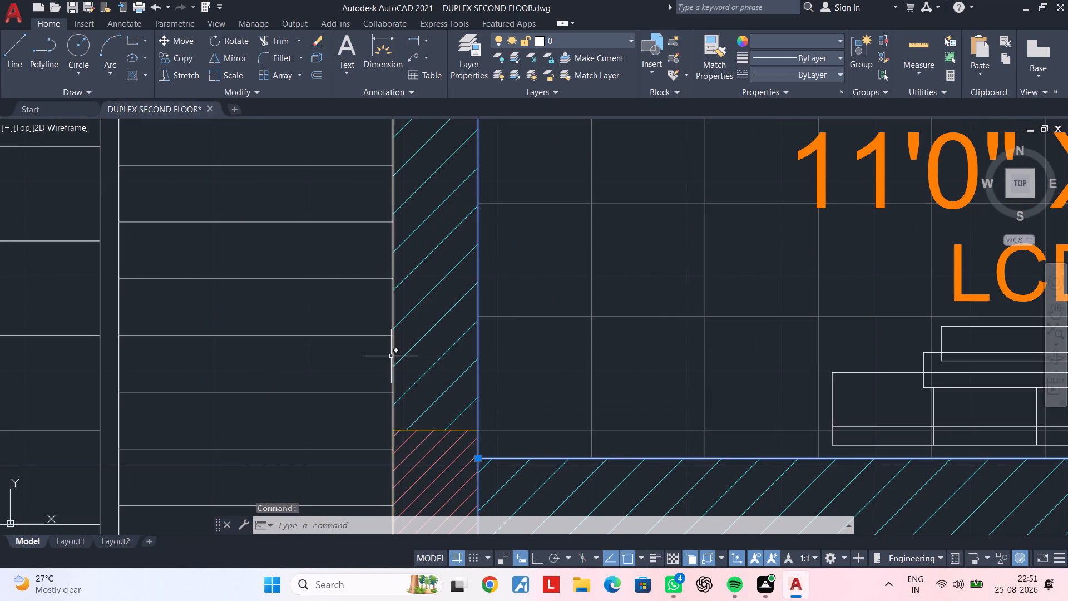
left_click(391, 356)
Add all four face lines of the L-shaped partition at the northern wash room's southwest corner to the selection.
scroll(432, 347, "down", 4)
middle_click_drag(451, 313, 452, 515)
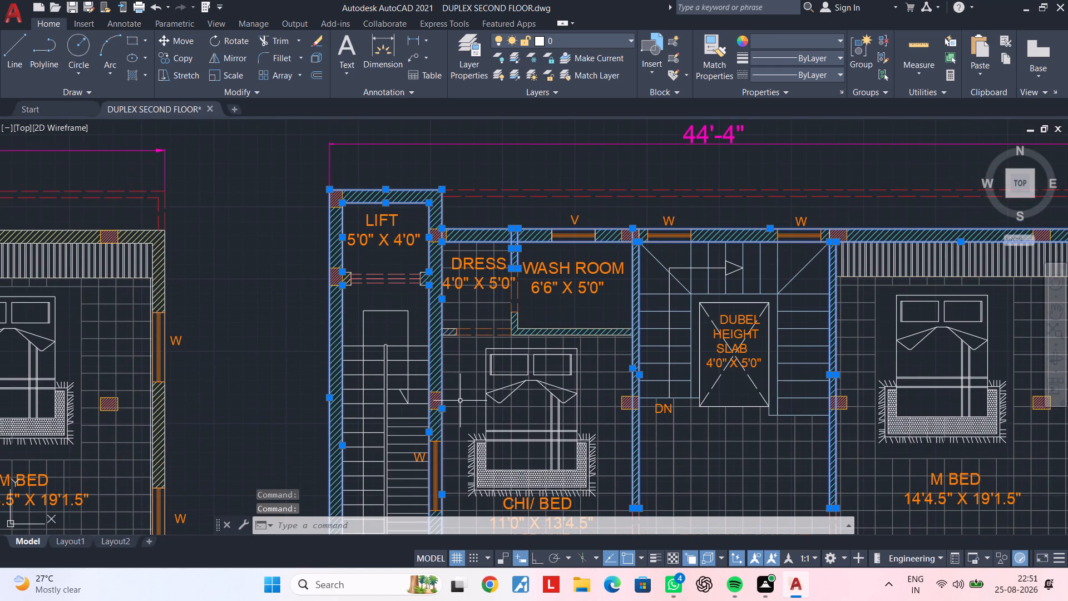
scroll(512, 327, "up", 5)
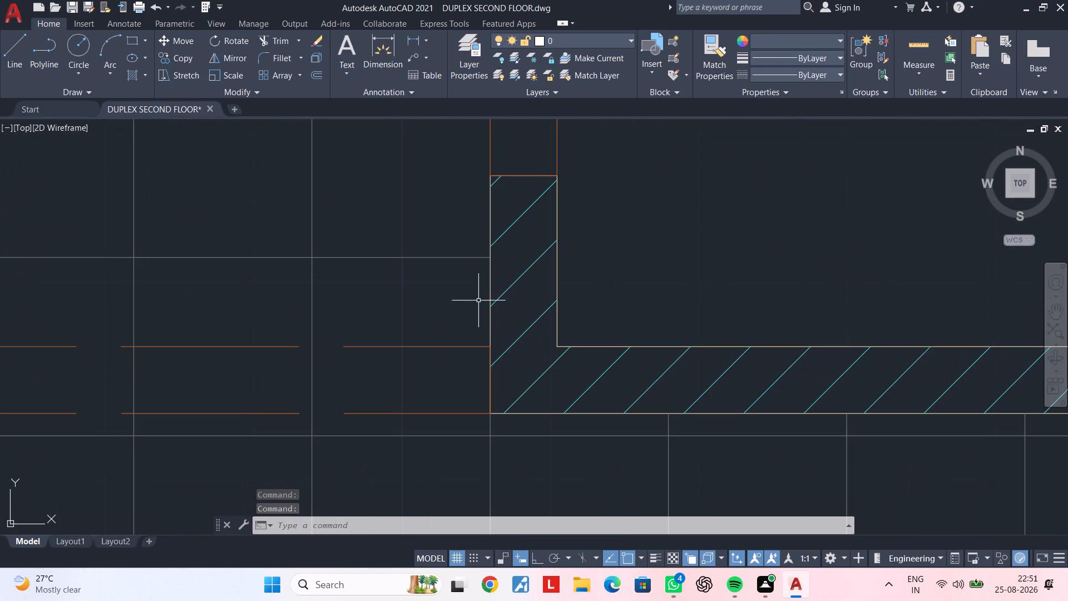
left_click(488, 287)
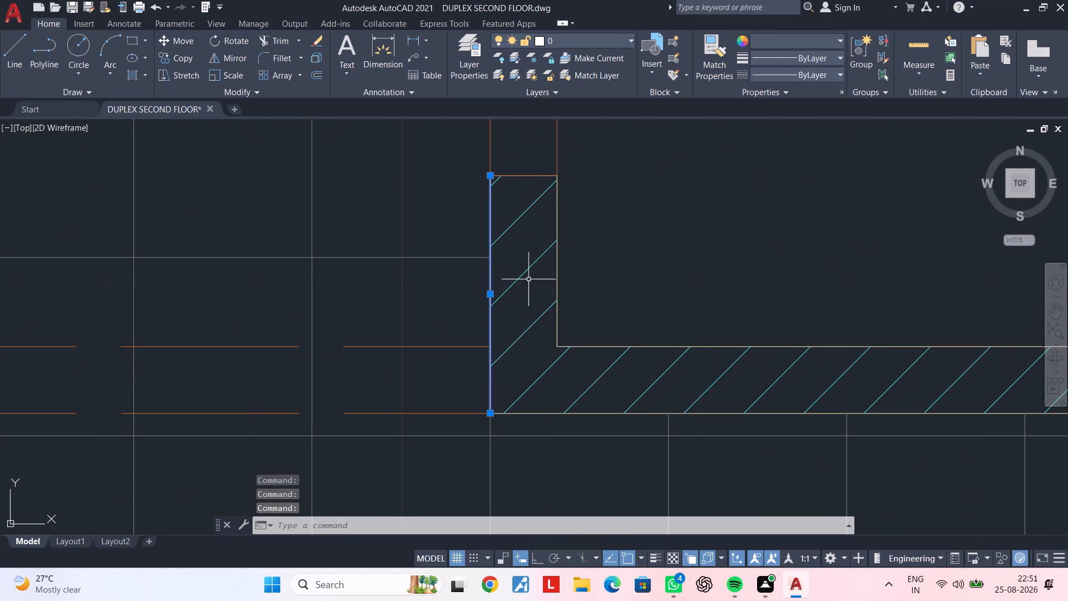
left_click(557, 279)
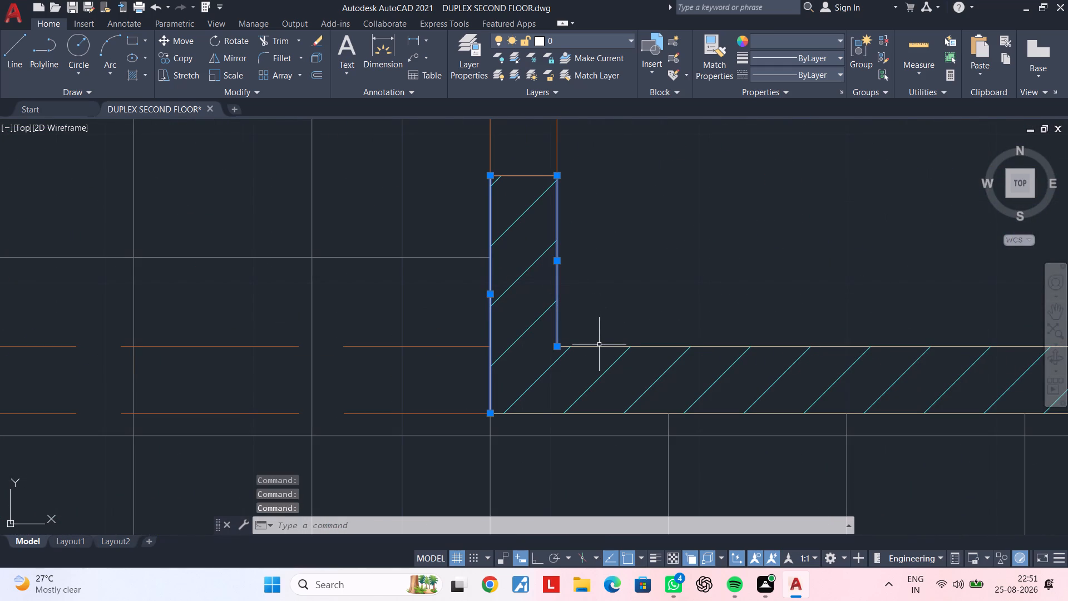
left_click(599, 344)
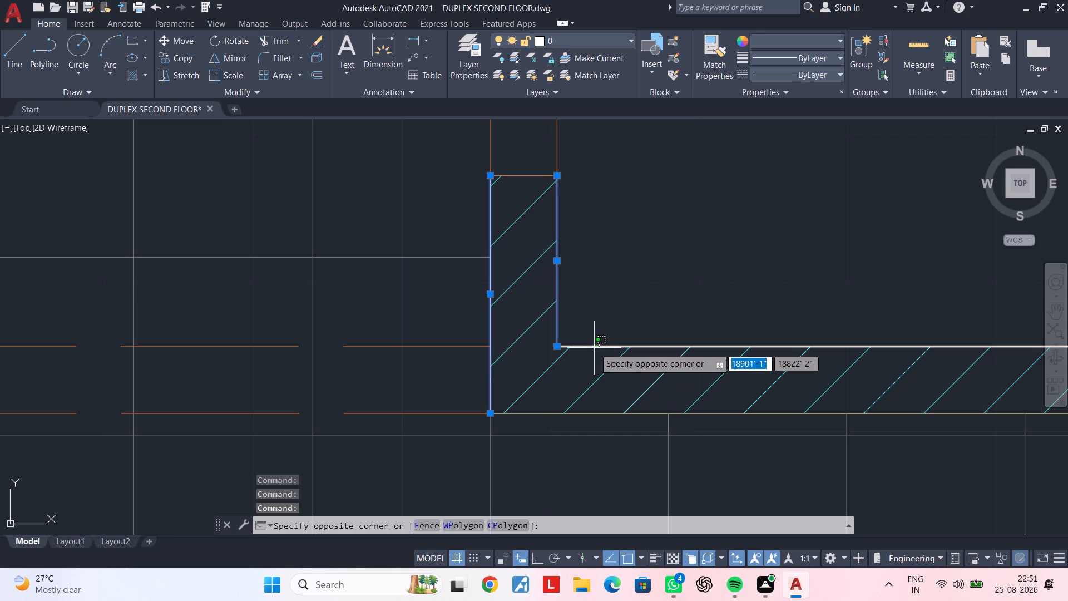
left_click(594, 348)
left_click(596, 413)
Add both face lines of the short partition stub south of the northern dress to the selection.
scroll(634, 420, "down", 2)
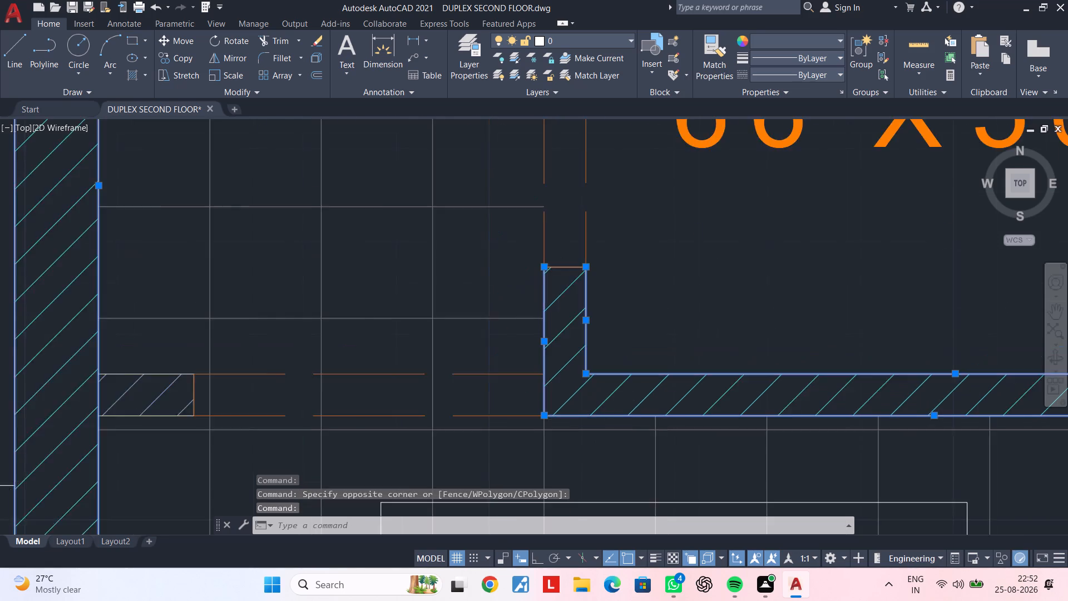
middle_click_drag(633, 419, 782, 413)
scroll(466, 412, "up", 2)
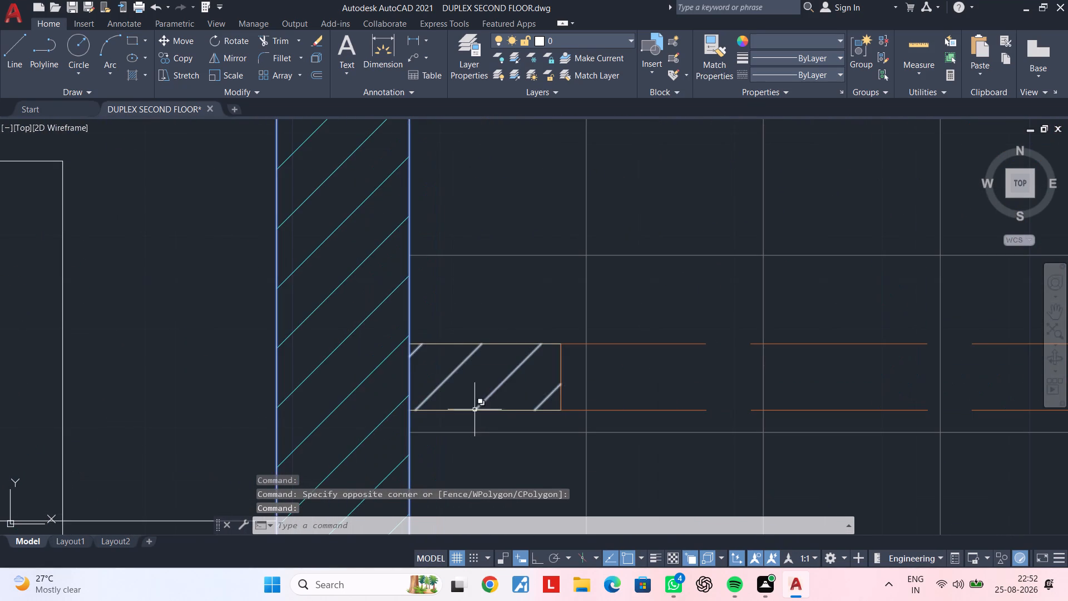
left_click(474, 410)
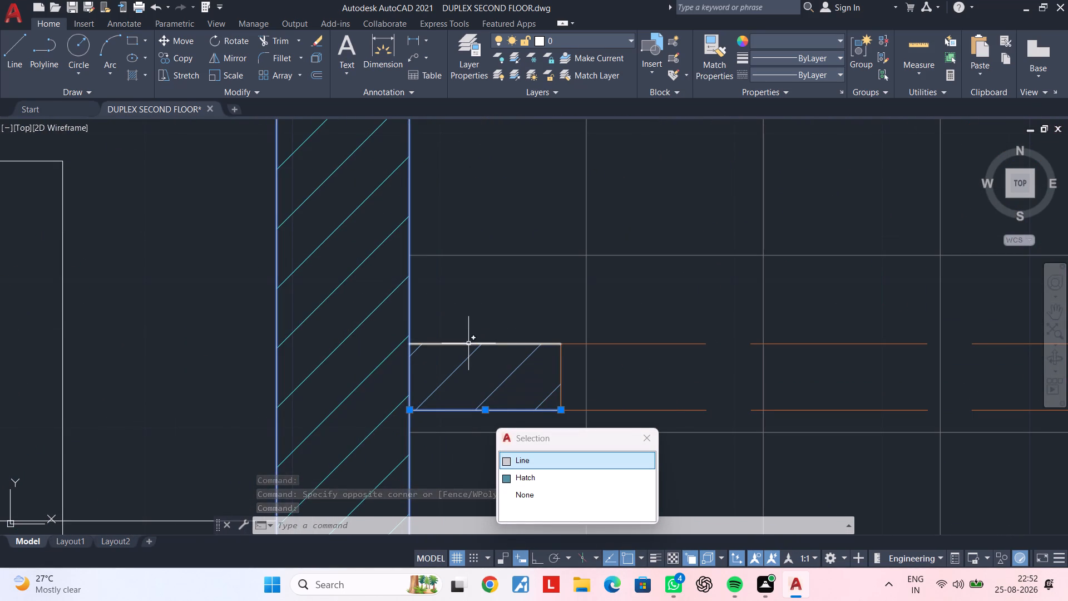
left_click(468, 343)
scroll(557, 373, "up", 3)
scroll(558, 375, "down", 3)
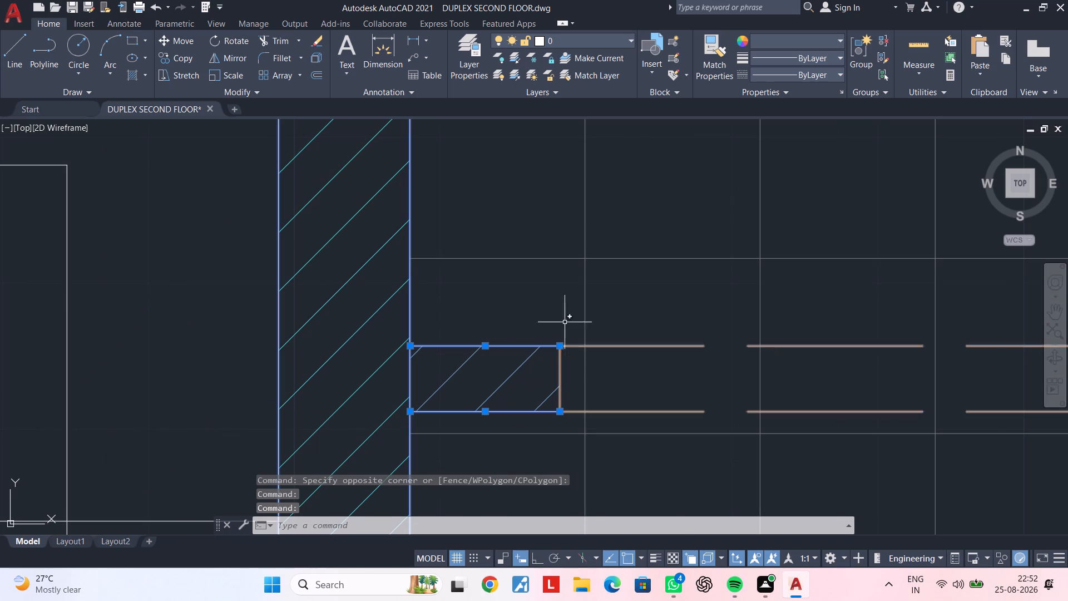
Set the selected third floor wall lines' colour to white (255,255,255) and clear the selection.
left_click(769, 37)
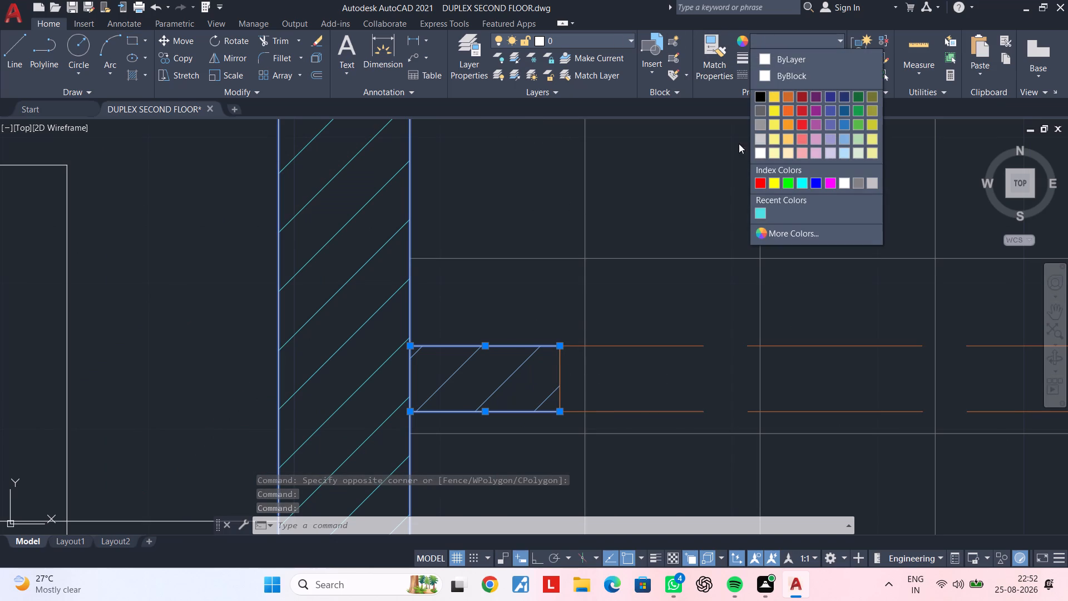
left_click(764, 153)
key("Escape")
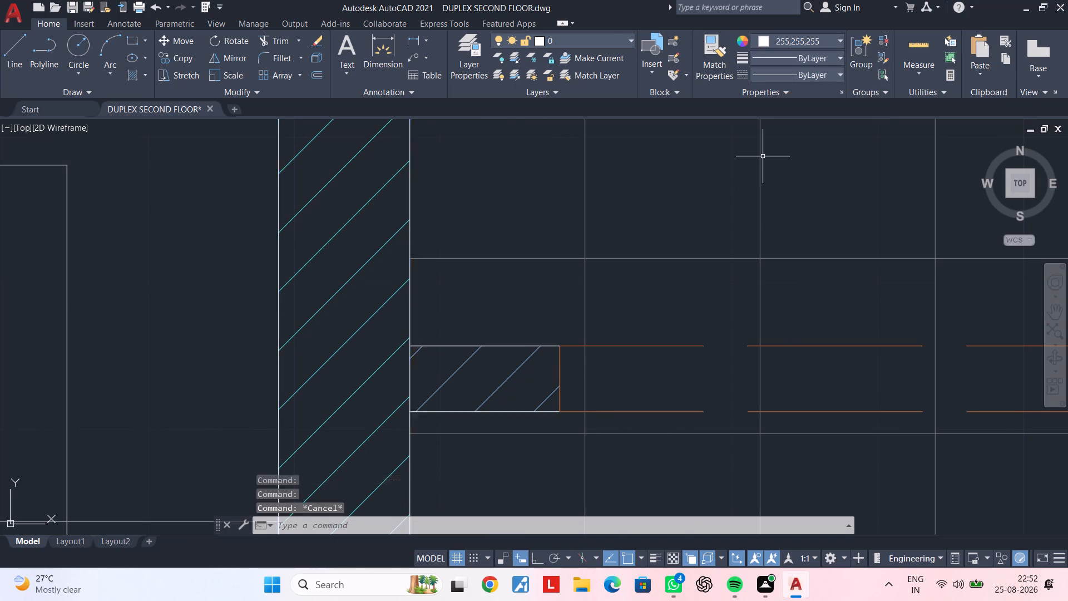
scroll(763, 159, "down", 3)
key("Escape")
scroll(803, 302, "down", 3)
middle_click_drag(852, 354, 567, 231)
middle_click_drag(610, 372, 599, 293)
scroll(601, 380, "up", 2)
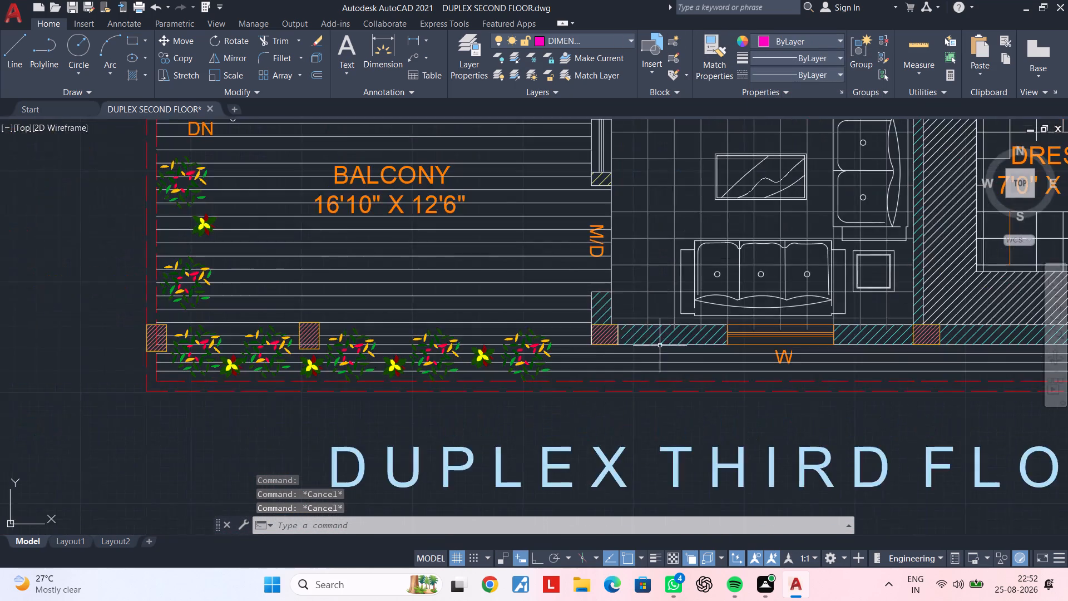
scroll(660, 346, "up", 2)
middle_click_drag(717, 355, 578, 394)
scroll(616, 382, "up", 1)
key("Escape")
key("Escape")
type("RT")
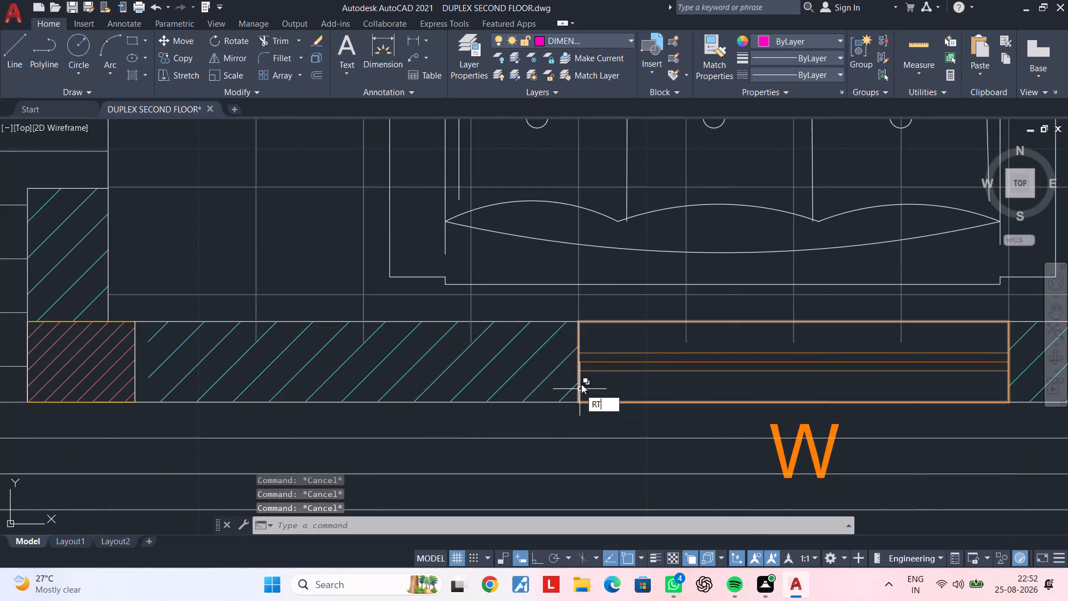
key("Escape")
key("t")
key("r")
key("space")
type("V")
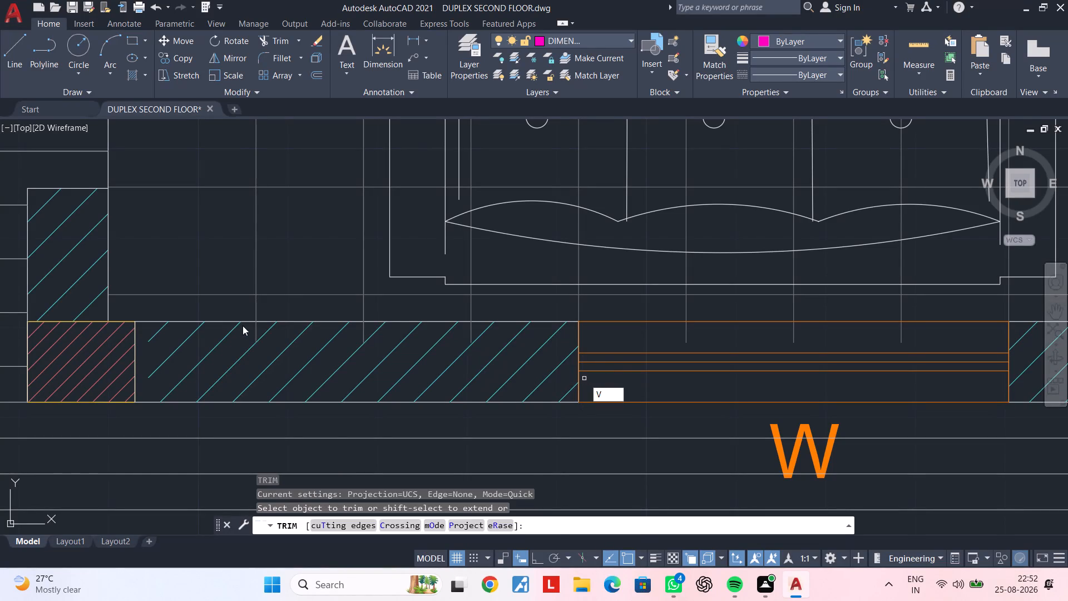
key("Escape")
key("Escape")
Trim the three floor grid lines overrunning the third floor family lounge's south wall west of the window.
key("t")
key("r")
key("space")
scroll(251, 322, "up", 3)
left_click(255, 327)
middle_click_drag(372, 334, 123, 337)
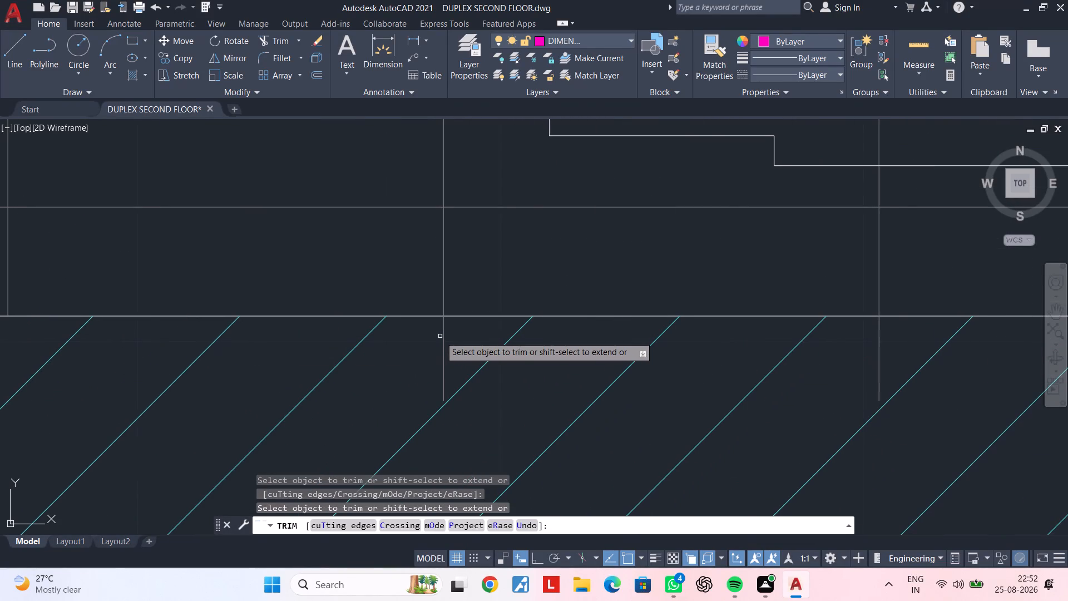
left_click(444, 335)
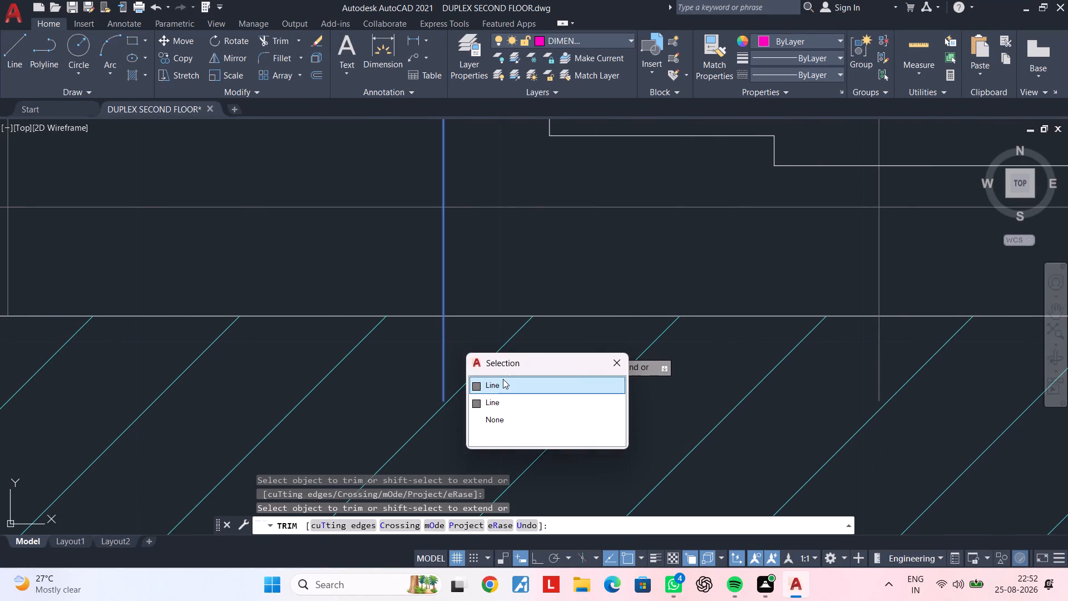
left_click(503, 381)
left_click(447, 348)
left_click(430, 347)
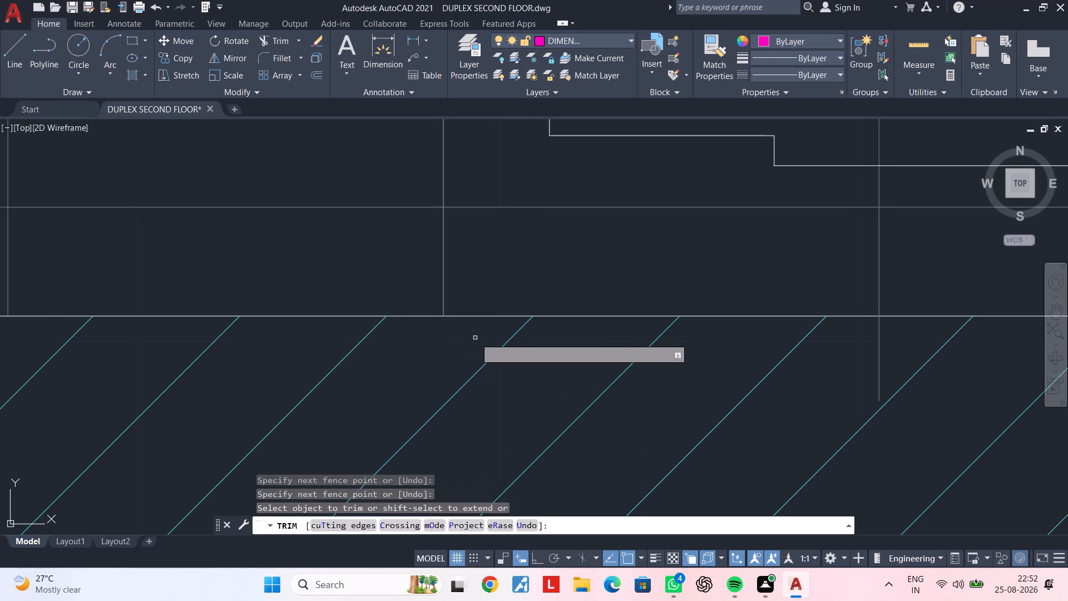
scroll(481, 337, "down", 1)
middle_click_drag(456, 341, 203, 347)
scroll(511, 363, "up", 2)
left_click(428, 334)
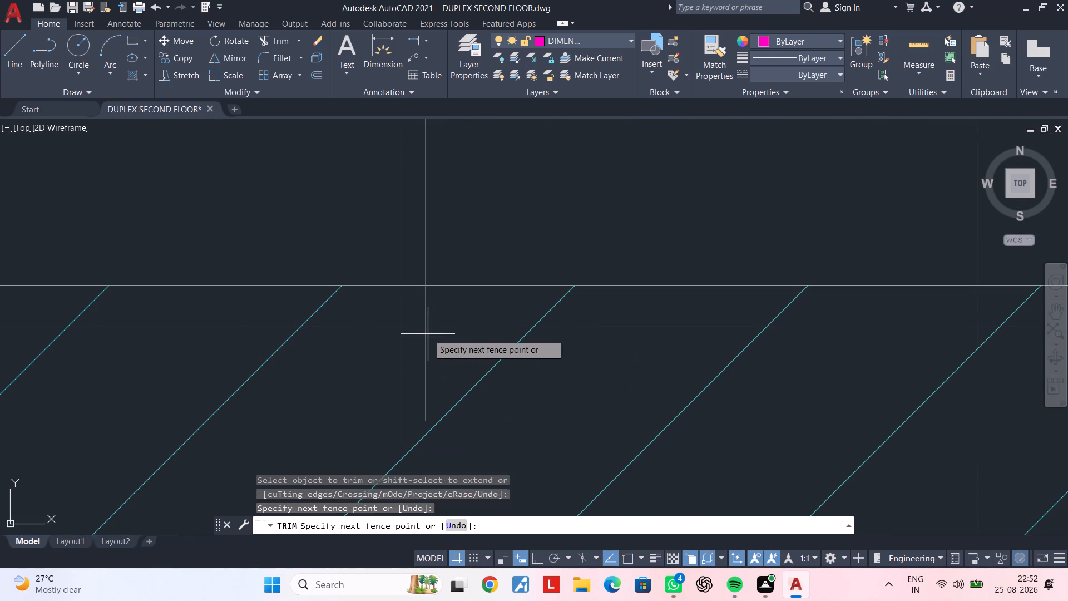
left_click(397, 335)
Trim the three floor grid lines overrunning the window opening in the family lounge's south wall.
scroll(499, 331, "down", 3)
middle_click_drag(533, 323, 174, 334)
scroll(368, 350, "up", 3)
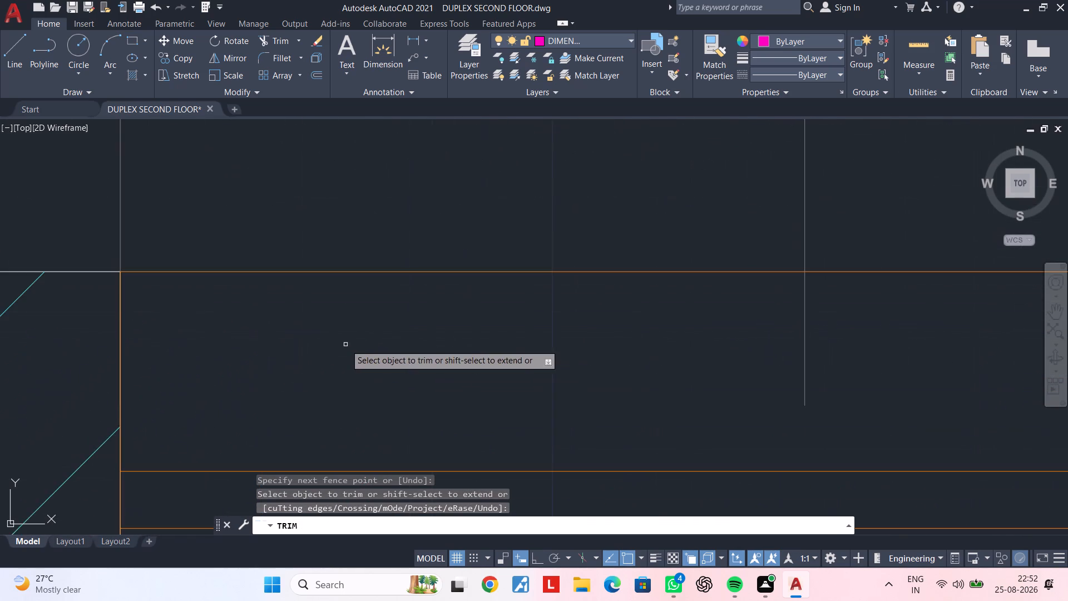
middle_click_drag(521, 326, 110, 344)
left_click_drag(478, 347, 381, 352)
scroll(632, 347, "down", 2)
middle_click_drag(531, 347, 48, 347)
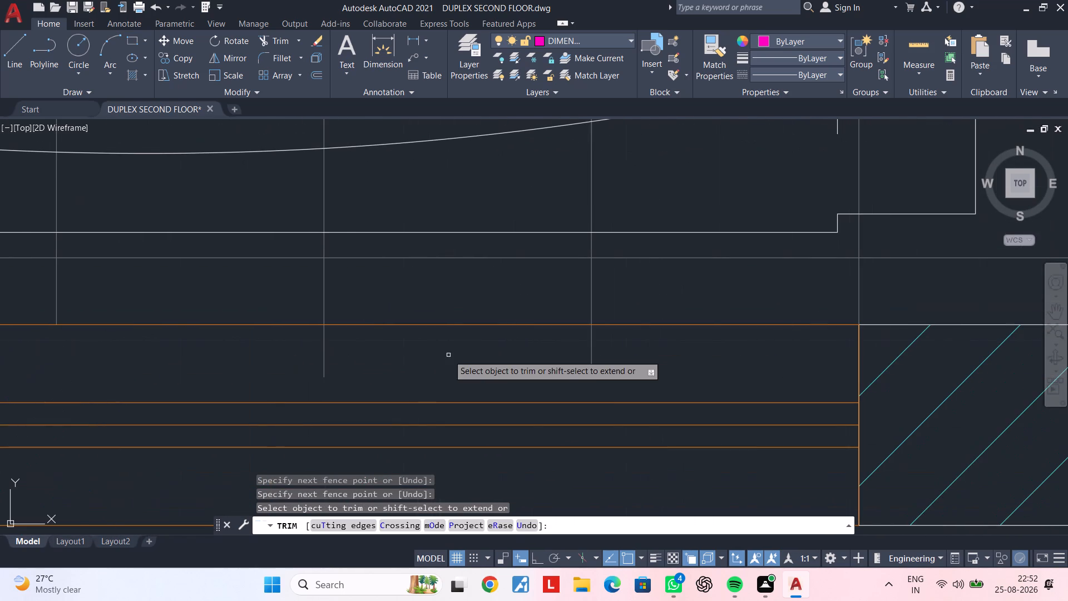
left_click_drag(431, 348, 394, 353)
left_click_drag(207, 360, 230, 361)
double_click(352, 359)
left_click_drag(345, 361, 269, 362)
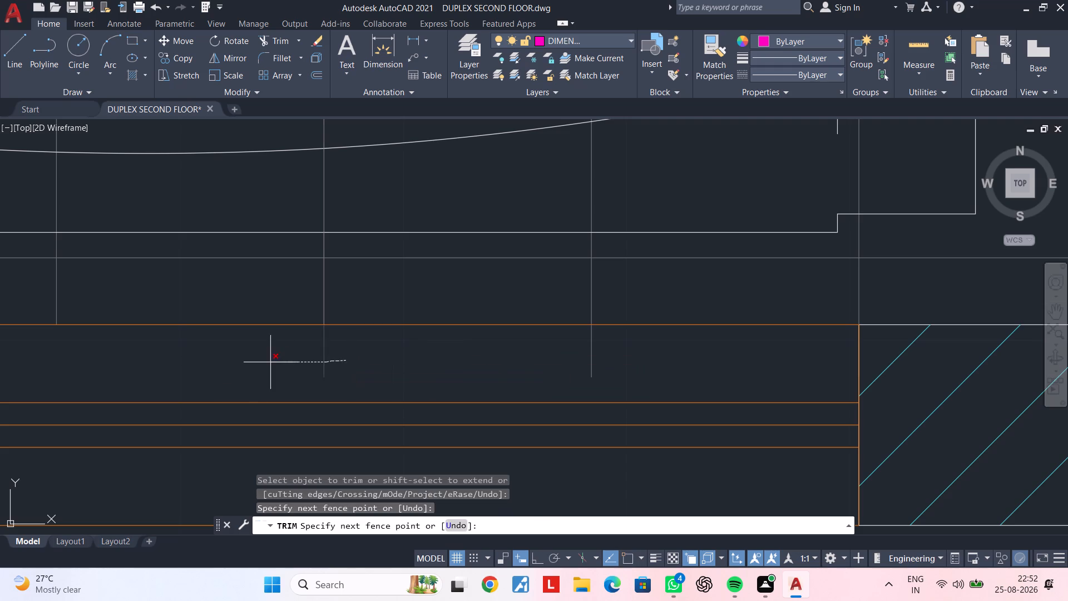
left_click_drag(269, 362, 246, 362)
left_click_drag(622, 353, 446, 359)
Trim the two floor grid lines overrunning the family lounge's south wall east of the window.
scroll(558, 362, "down", 2)
middle_click_drag(535, 362, 472, 362)
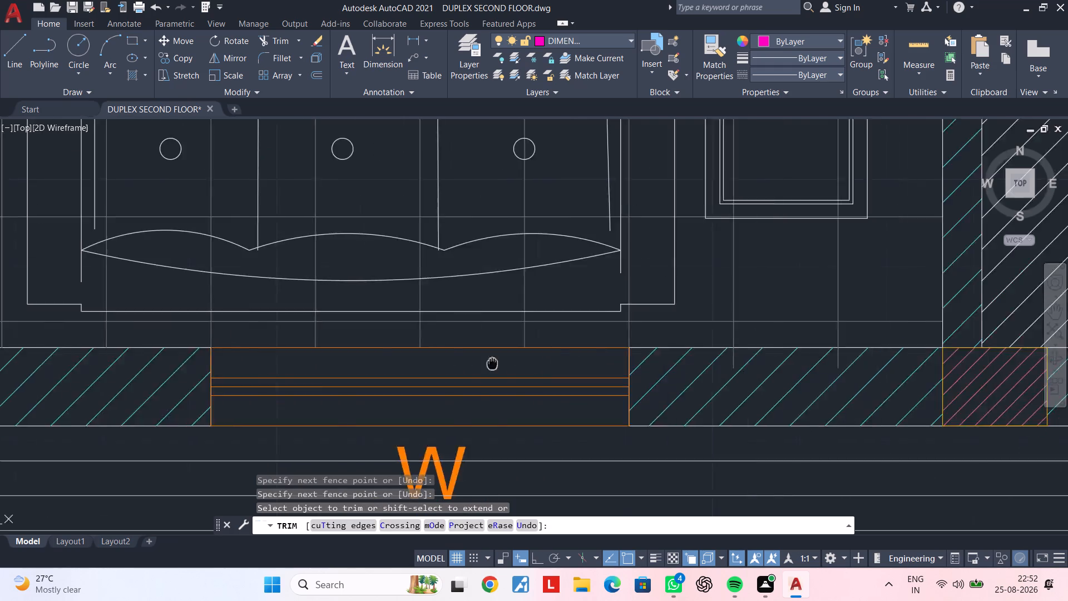
middle_click_drag(472, 362, 184, 361)
scroll(471, 354, "up", 3)
left_click(351, 353)
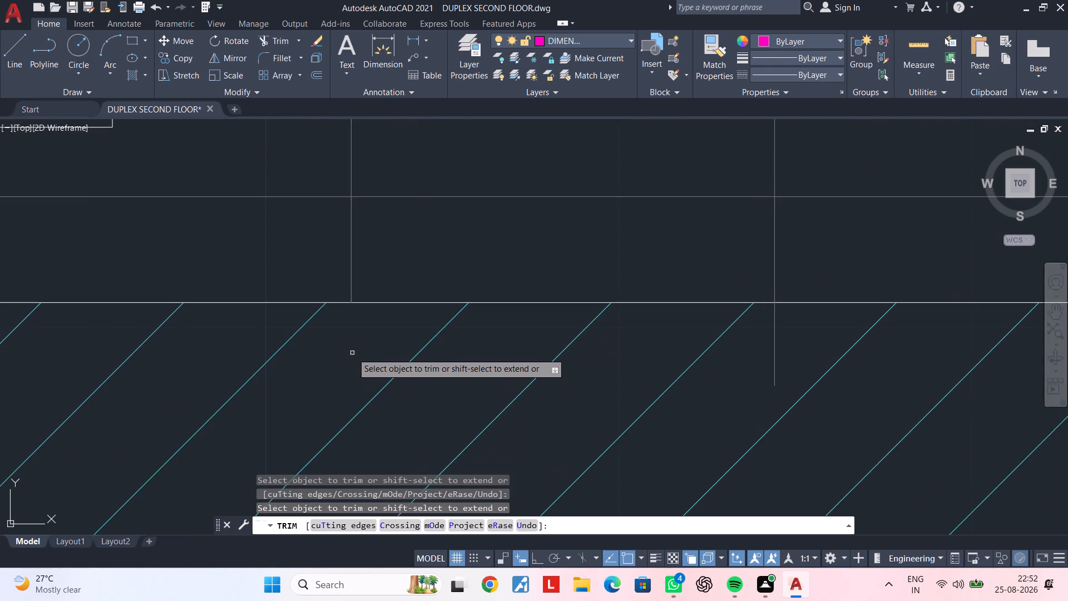
left_click(773, 347)
scroll(777, 346, "down", 3)
middle_click_drag(778, 347, 758, 352)
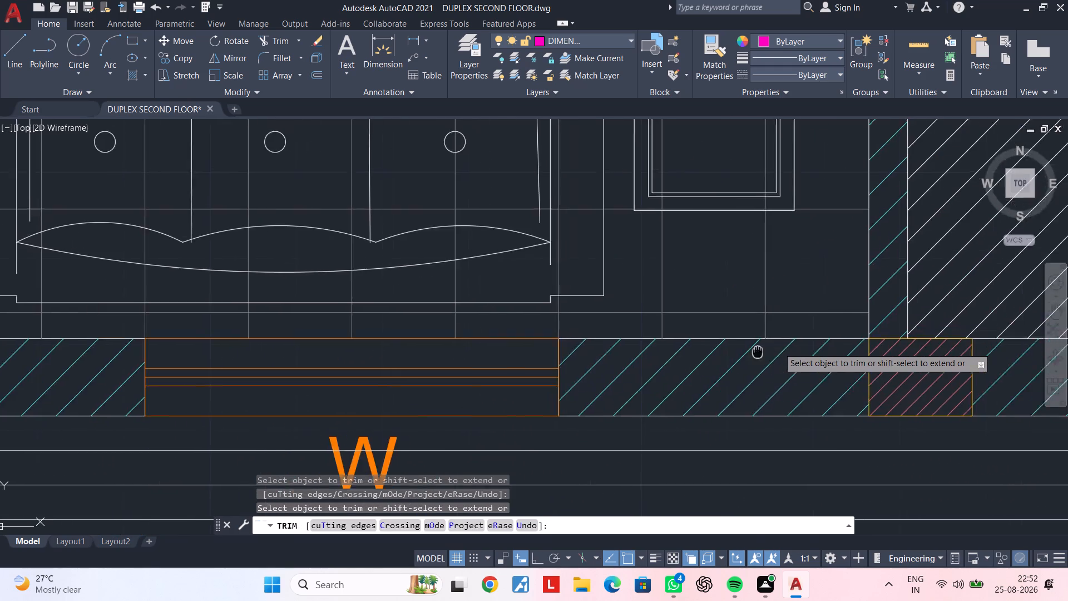
middle_click_drag(758, 352, 392, 356)
key("Escape")
key("Escape")
key("Escape")
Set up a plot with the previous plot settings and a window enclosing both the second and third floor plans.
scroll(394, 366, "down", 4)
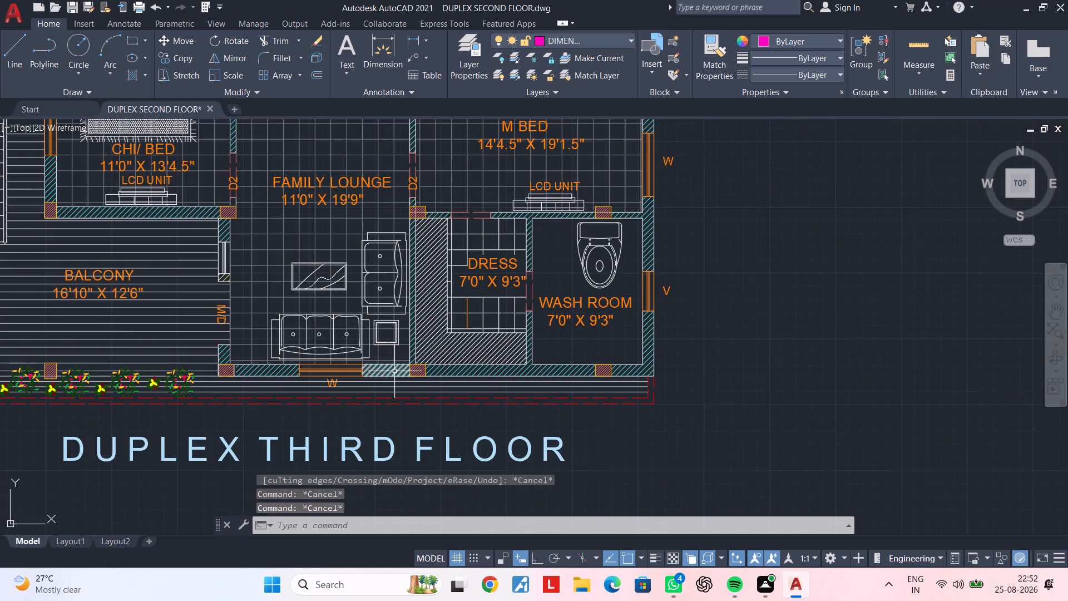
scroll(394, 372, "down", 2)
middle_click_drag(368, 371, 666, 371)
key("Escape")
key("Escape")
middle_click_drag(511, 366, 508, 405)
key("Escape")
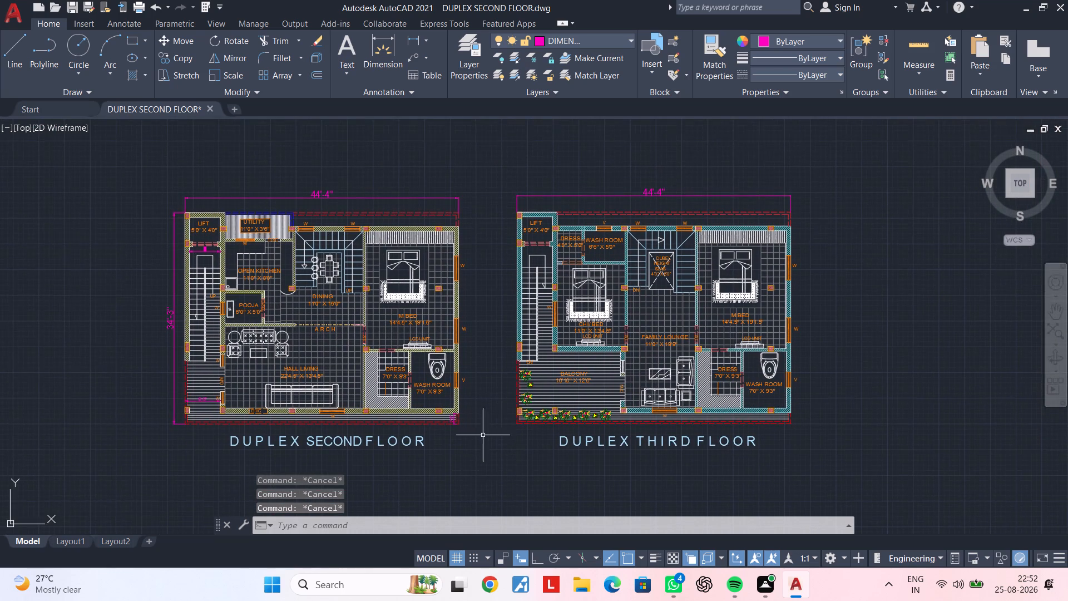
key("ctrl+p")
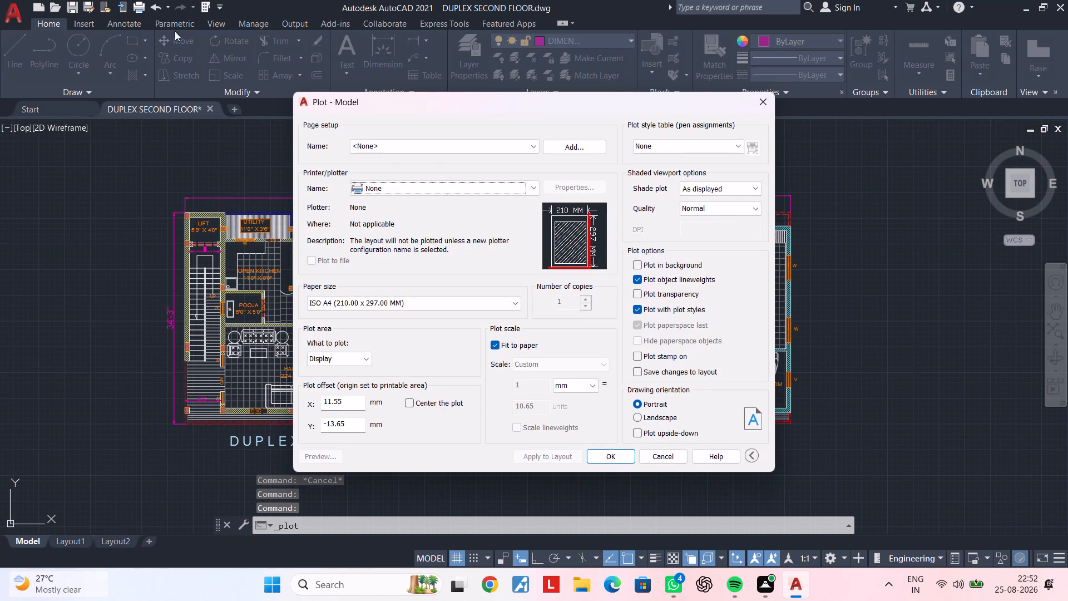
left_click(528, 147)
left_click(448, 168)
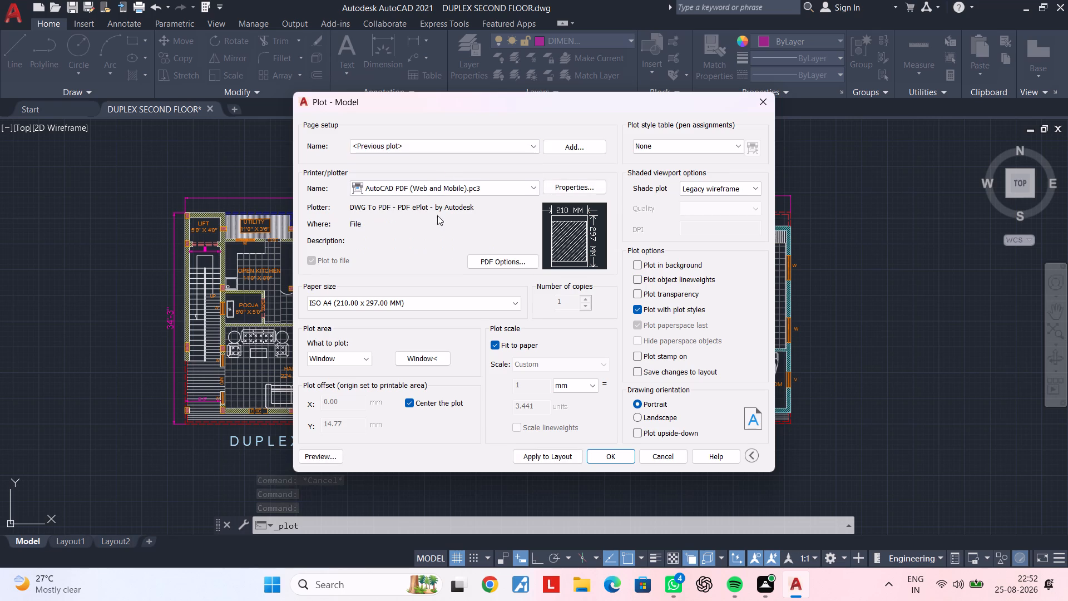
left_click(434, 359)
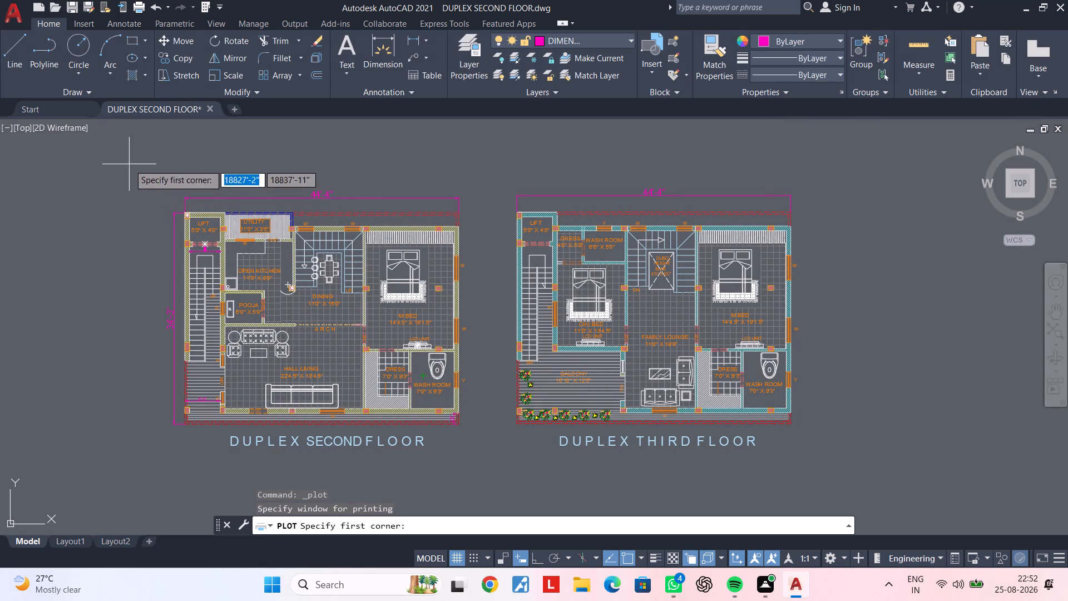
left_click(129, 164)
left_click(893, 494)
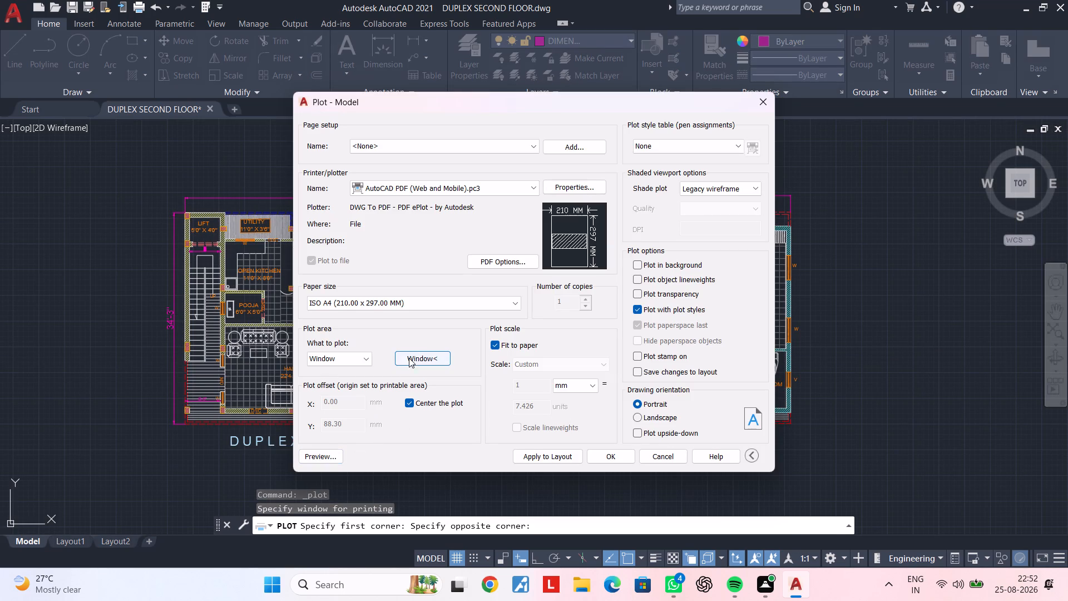
Preview the plot and examine the wall lines and hatching on both floor plans, and leave the preview.
left_click(322, 460)
scroll(478, 285, "up", 2)
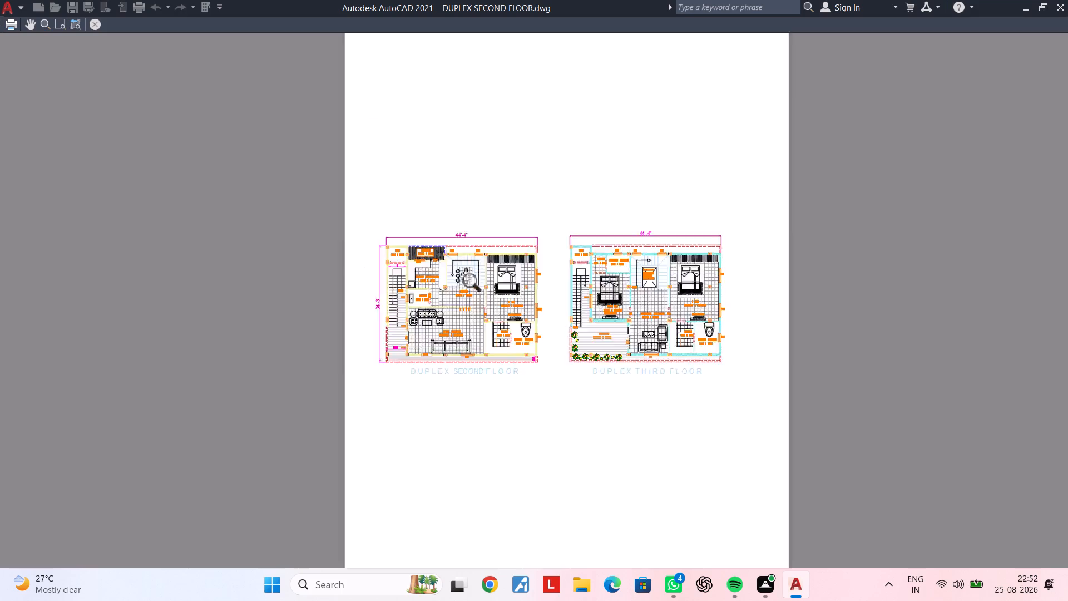
scroll(478, 285, "up", 2)
middle_click_drag(618, 364, 293, 326)
scroll(599, 268, "up", 1)
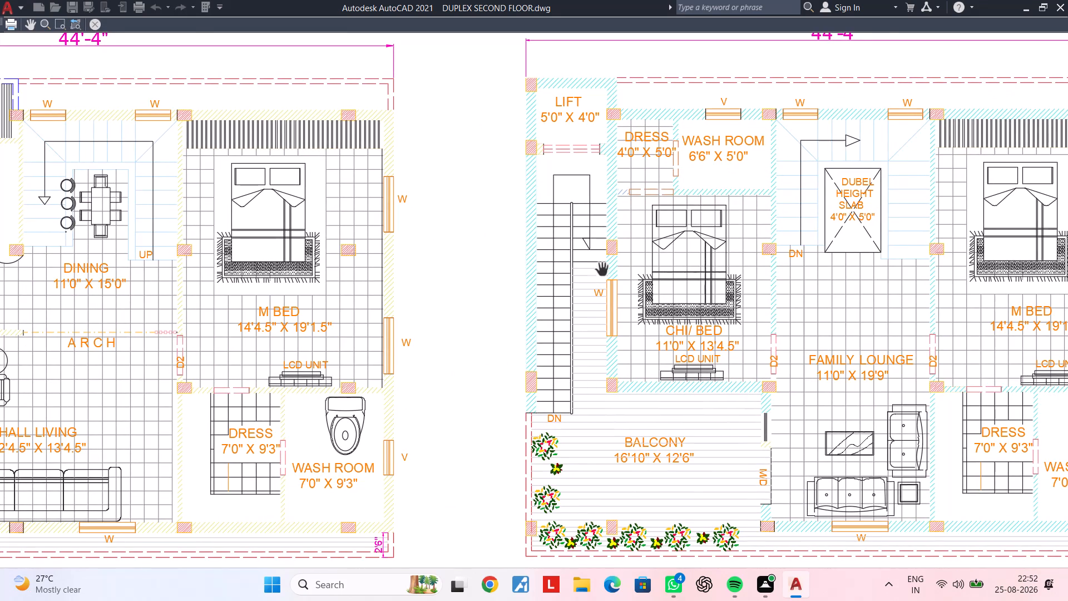
scroll(538, 288, "up", 4)
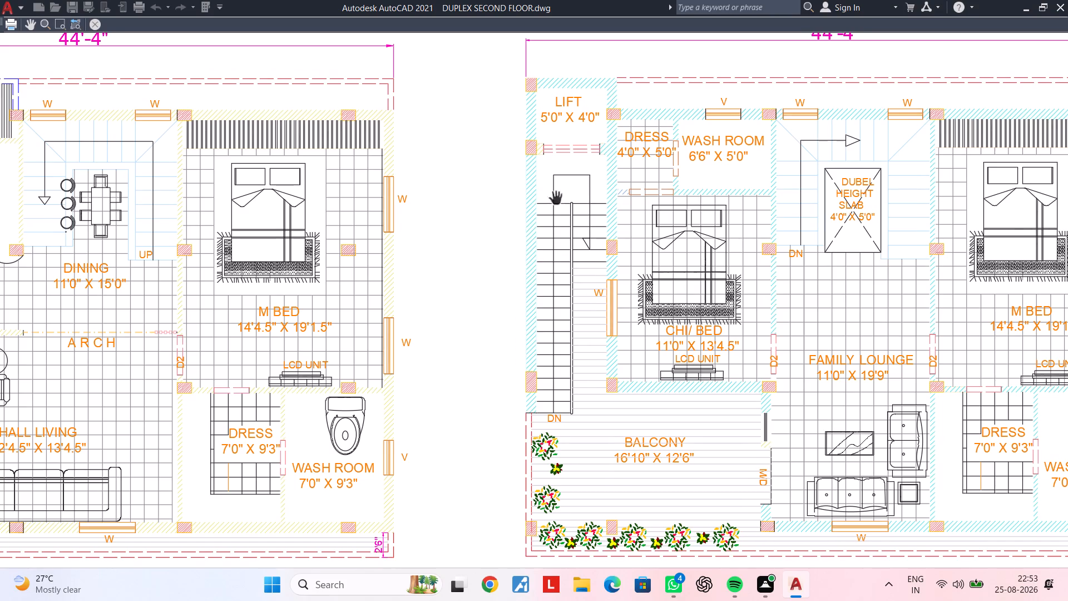
middle_click_drag(545, 211, 358, 267)
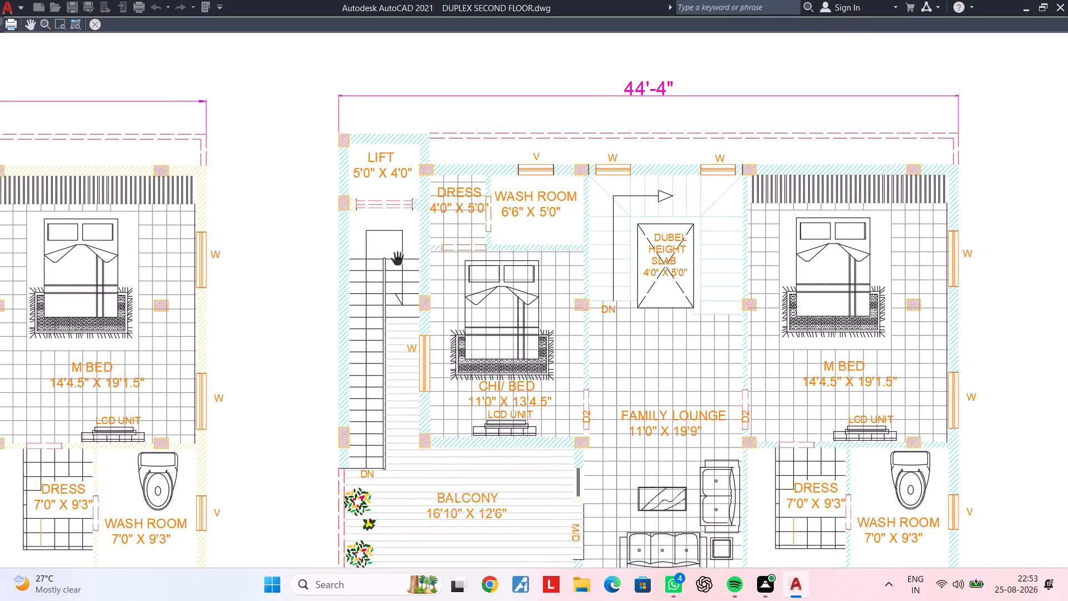
scroll(398, 260, "down", 2)
scroll(398, 260, "up", 3)
middle_click_drag(398, 260, 497, 243)
middle_click_drag(532, 255, 713, 186)
middle_click_drag(610, 225, 765, 171)
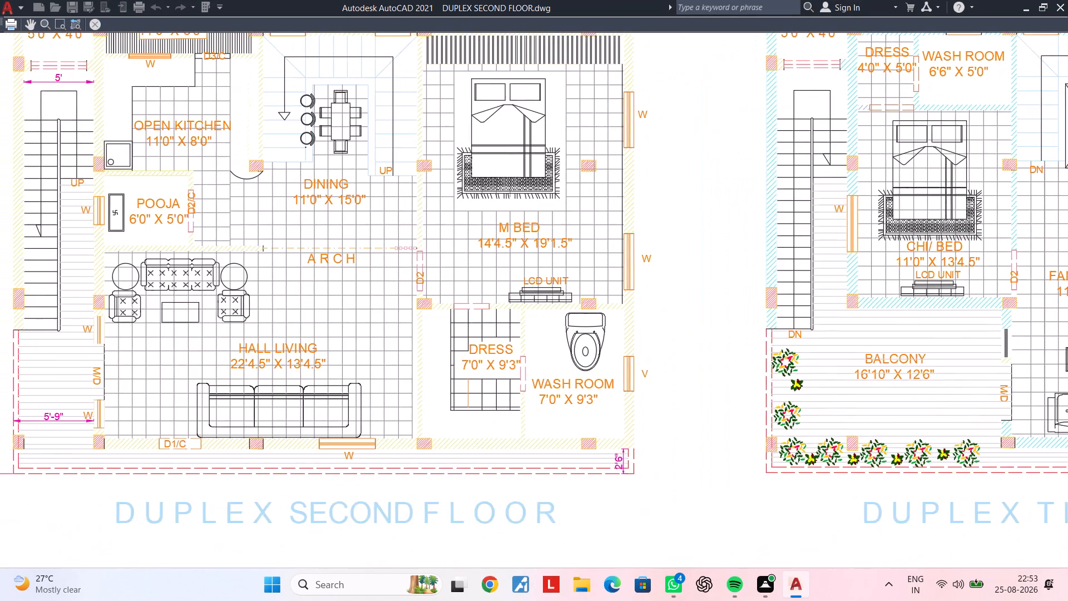
middle_click_drag(765, 171, 765, 171)
middle_click_drag(429, 237, 760, 204)
middle_click_drag(504, 236, 546, 391)
scroll(461, 316, "up", 3)
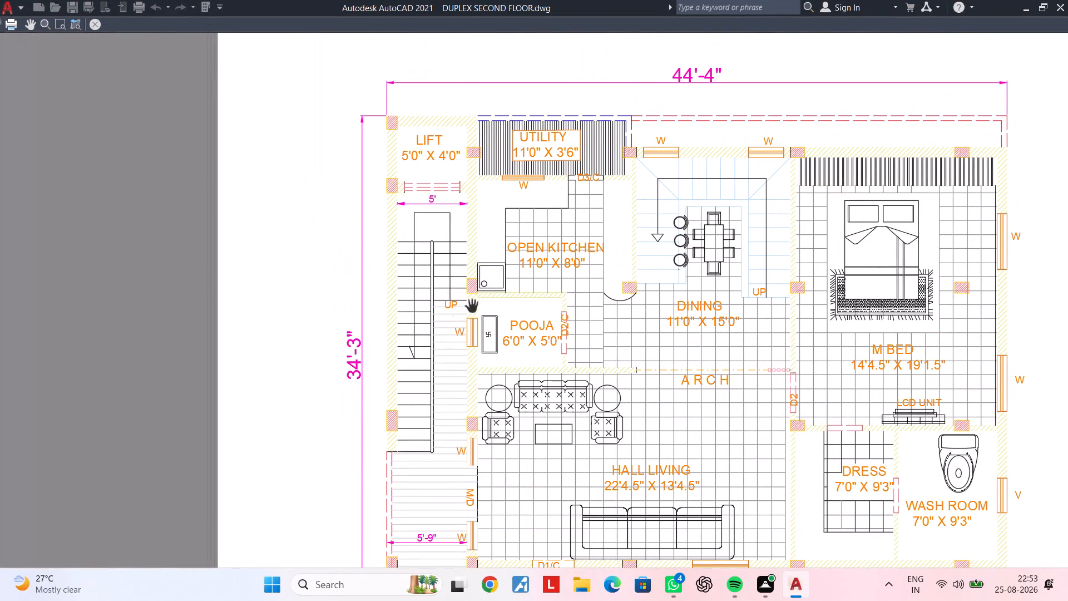
scroll(466, 129, "up", 2)
scroll(466, 134, "down", 2)
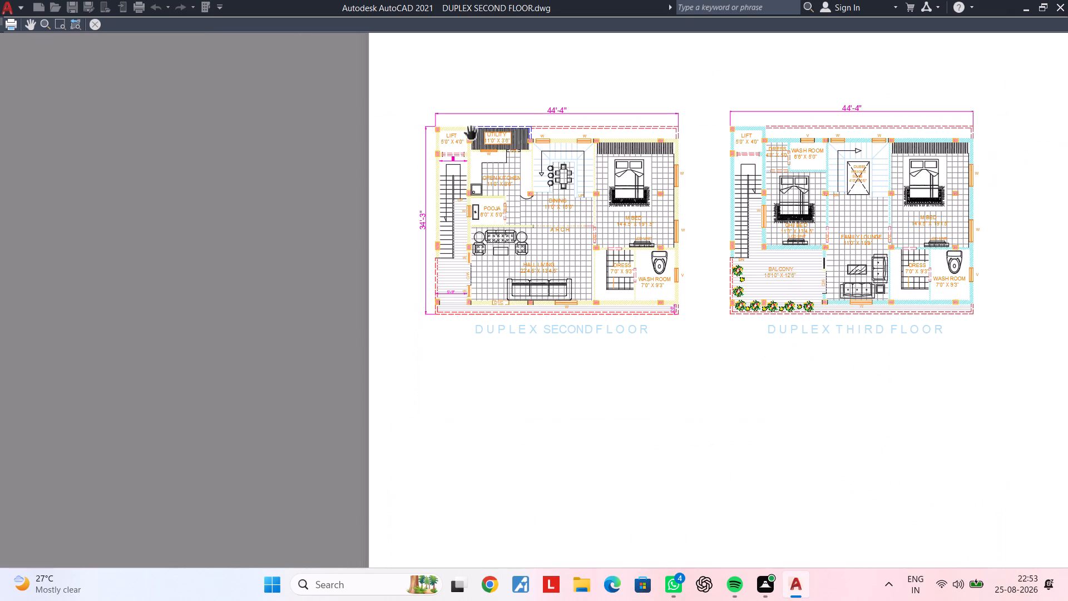
scroll(506, 171, "up", 2)
middle_click_drag(428, 184, 444, 278)
scroll(444, 278, "up", 1)
key("Escape")
key("Escape")
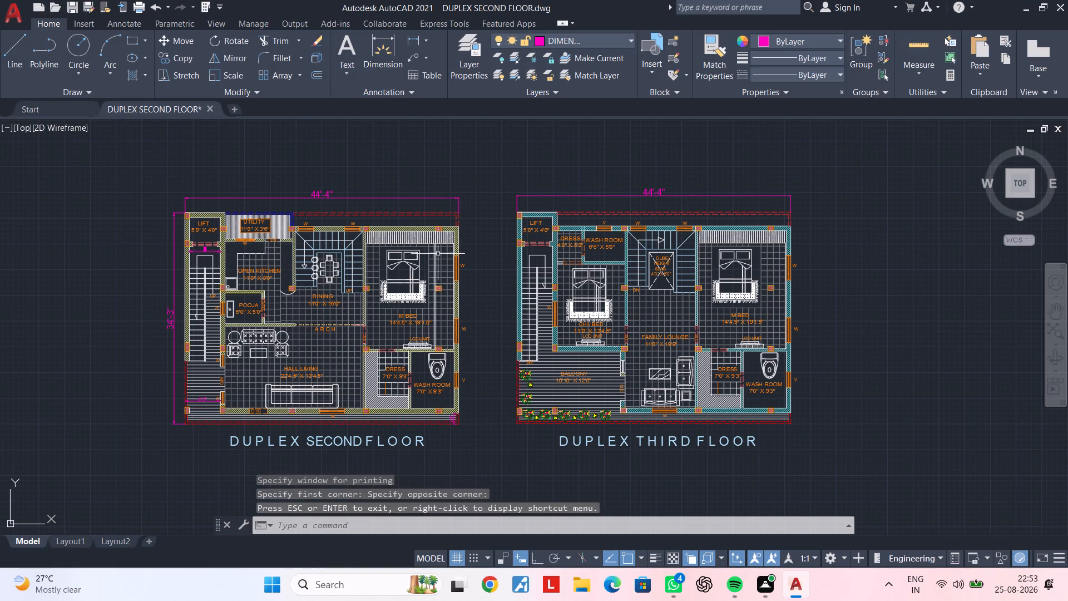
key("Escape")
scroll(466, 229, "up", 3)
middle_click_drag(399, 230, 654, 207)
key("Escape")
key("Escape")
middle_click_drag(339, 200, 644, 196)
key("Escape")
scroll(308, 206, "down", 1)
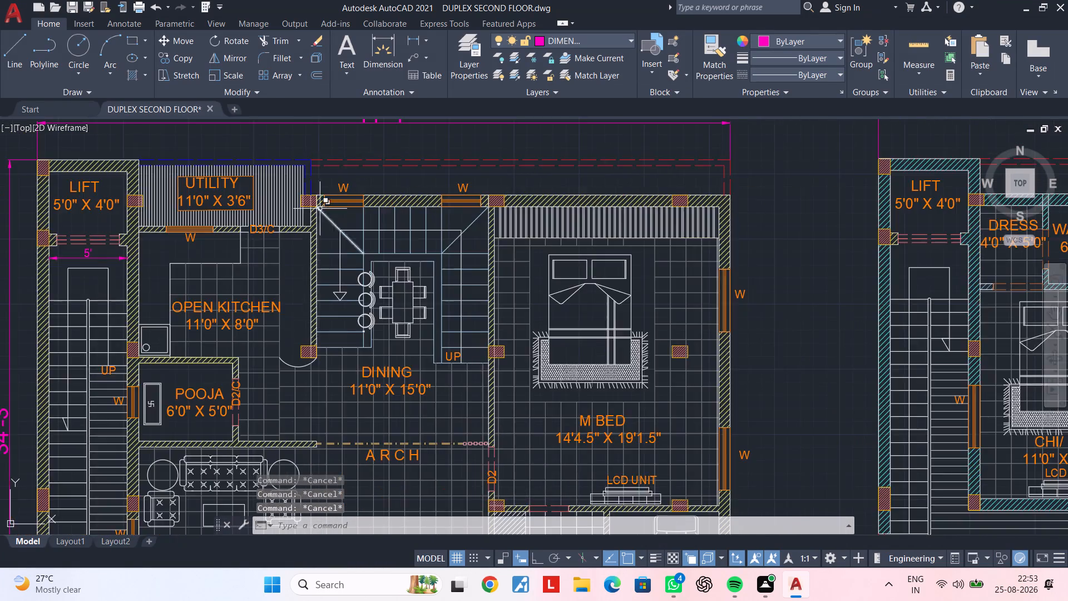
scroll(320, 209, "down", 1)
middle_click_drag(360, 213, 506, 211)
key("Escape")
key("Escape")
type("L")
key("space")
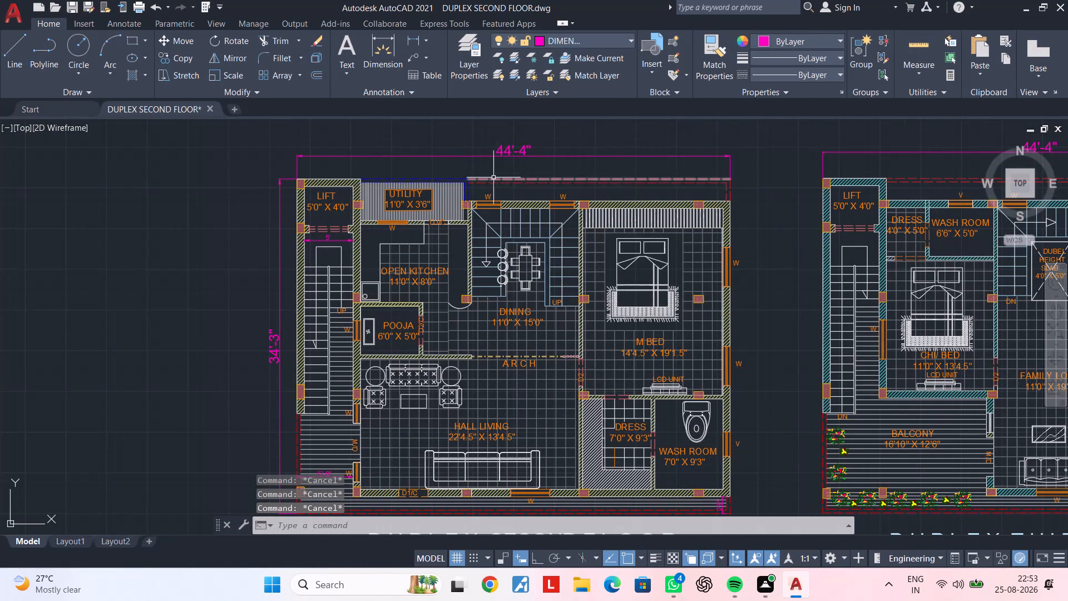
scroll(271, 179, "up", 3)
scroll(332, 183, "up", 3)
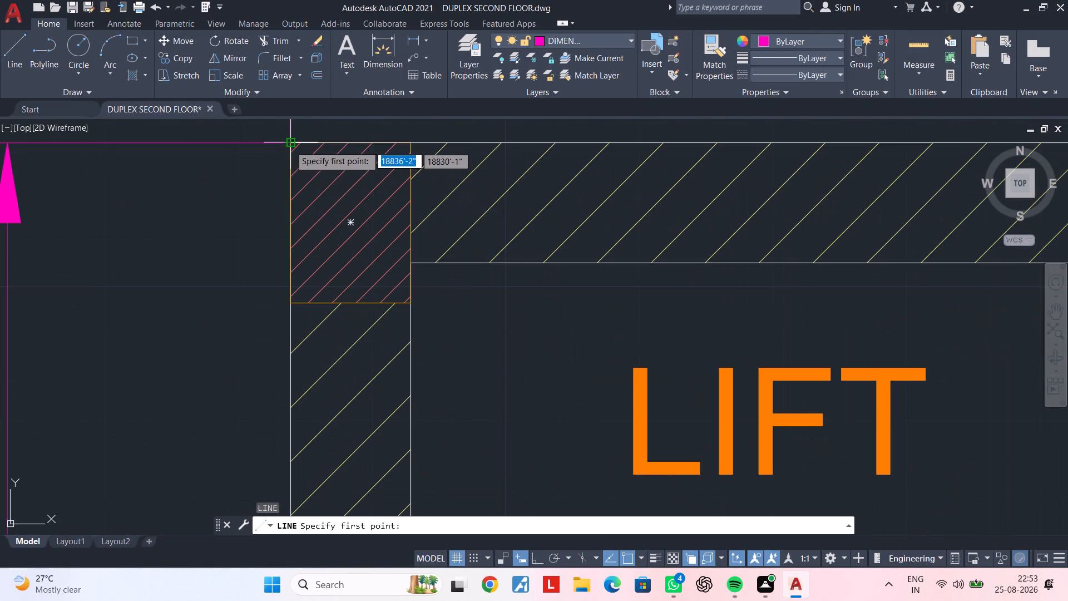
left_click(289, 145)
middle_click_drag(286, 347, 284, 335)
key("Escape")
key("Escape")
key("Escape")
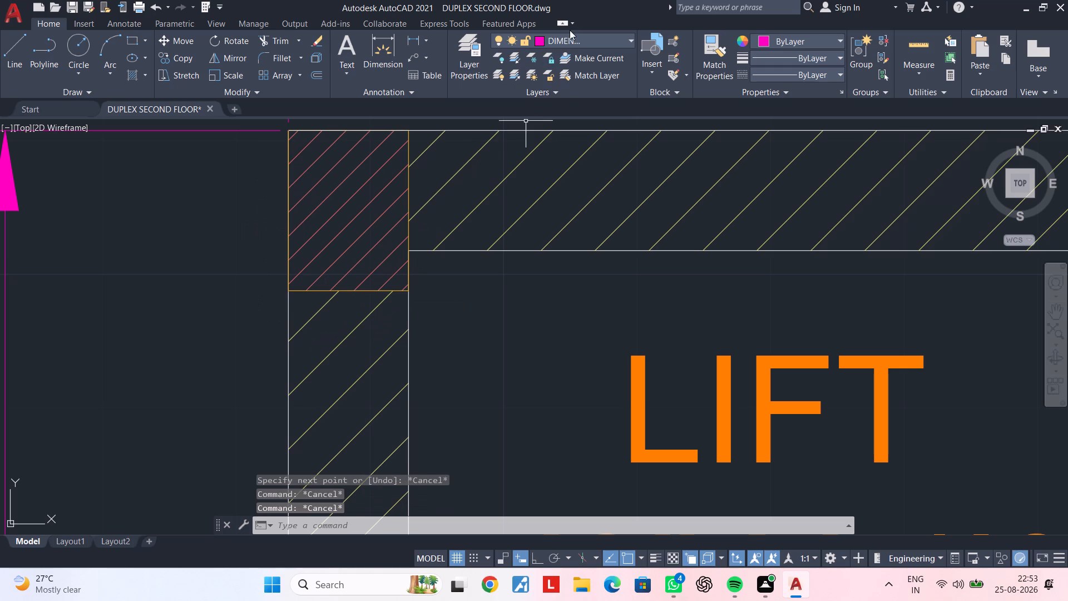
Make layer 0 the current layer.
left_click(569, 37)
left_click(572, 60)
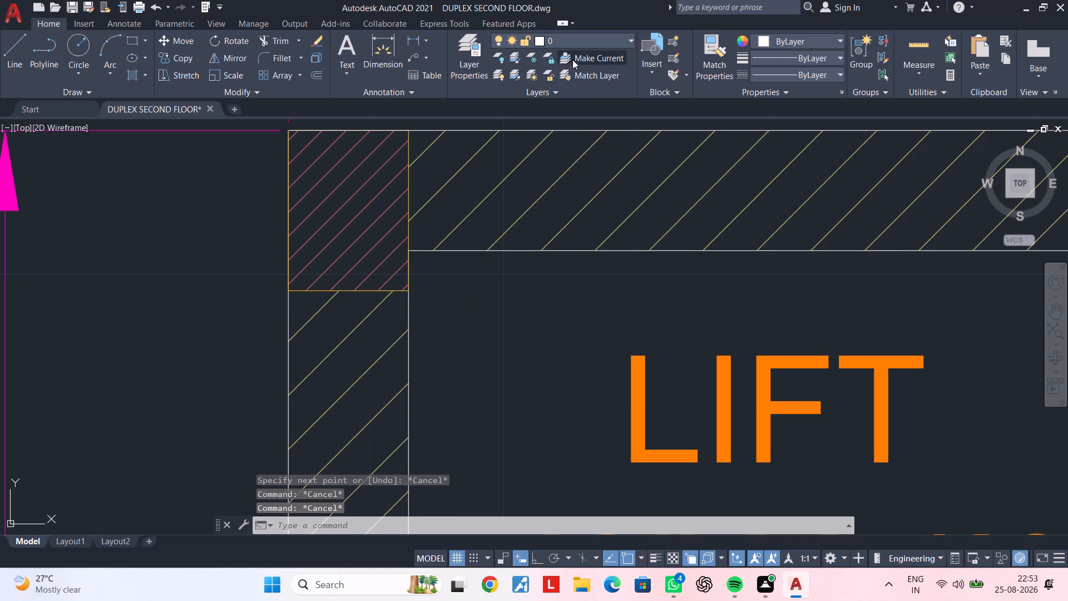
key("Escape")
key("Escape")
key("Escape")
key("Escape")
Start a line at the lift's northwest outer corner and trace the west wall's outer face south, then across the wall's end beside the stairs.
key("l")
key("space")
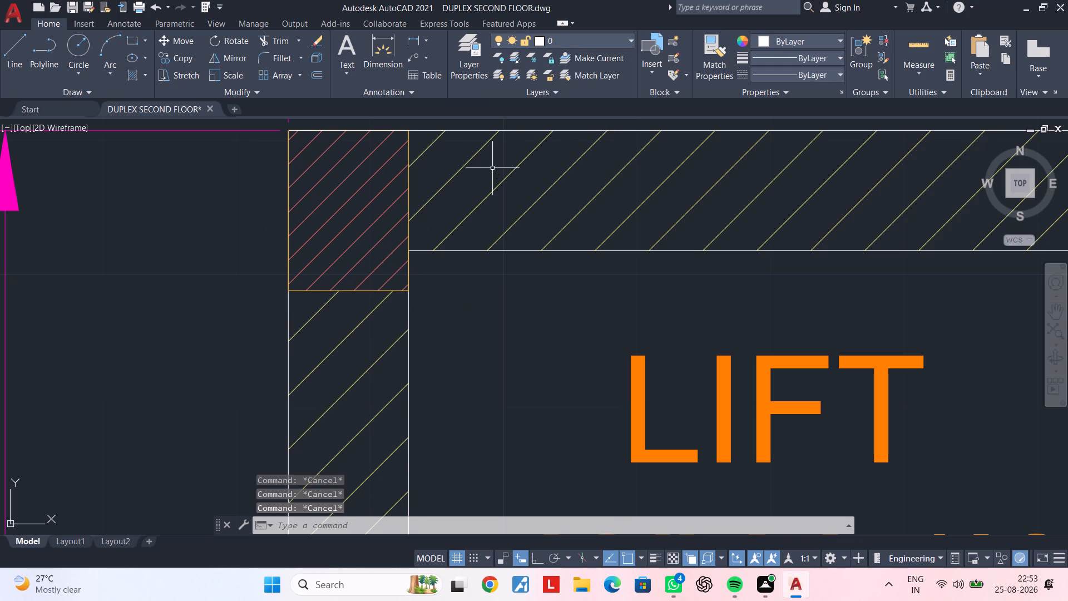
left_click(286, 127)
scroll(288, 399, "down", 1)
middle_click_drag(285, 359, 265, 242)
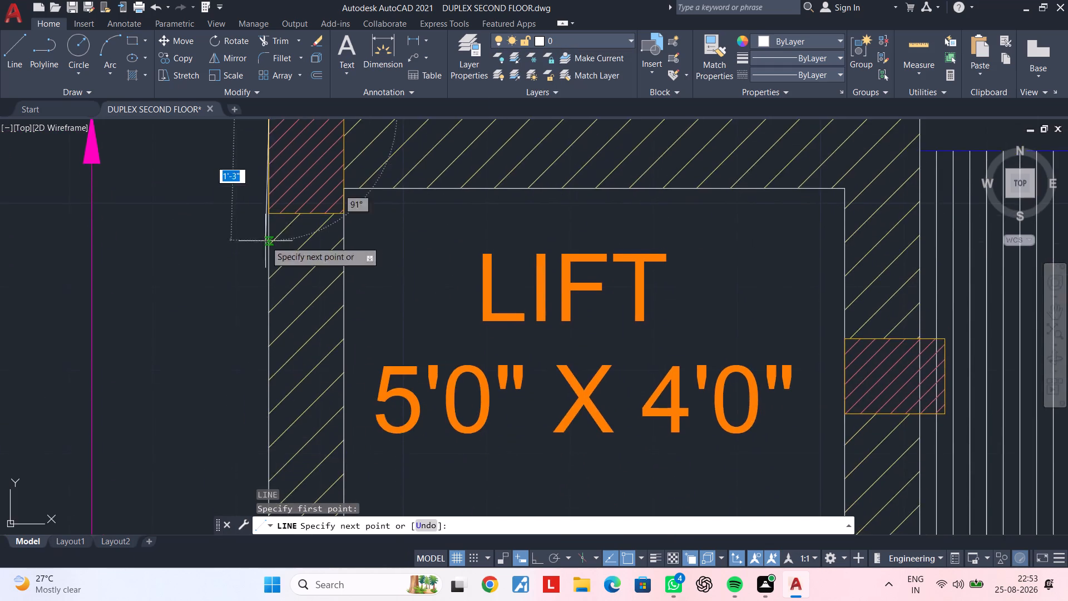
scroll(290, 416, "down", 1)
middle_click_drag(289, 412, 312, 155)
scroll(332, 402, "down", 1)
middle_click_drag(330, 403, 337, 138)
scroll(330, 410, "down", 1)
middle_click_drag(333, 401, 335, 186)
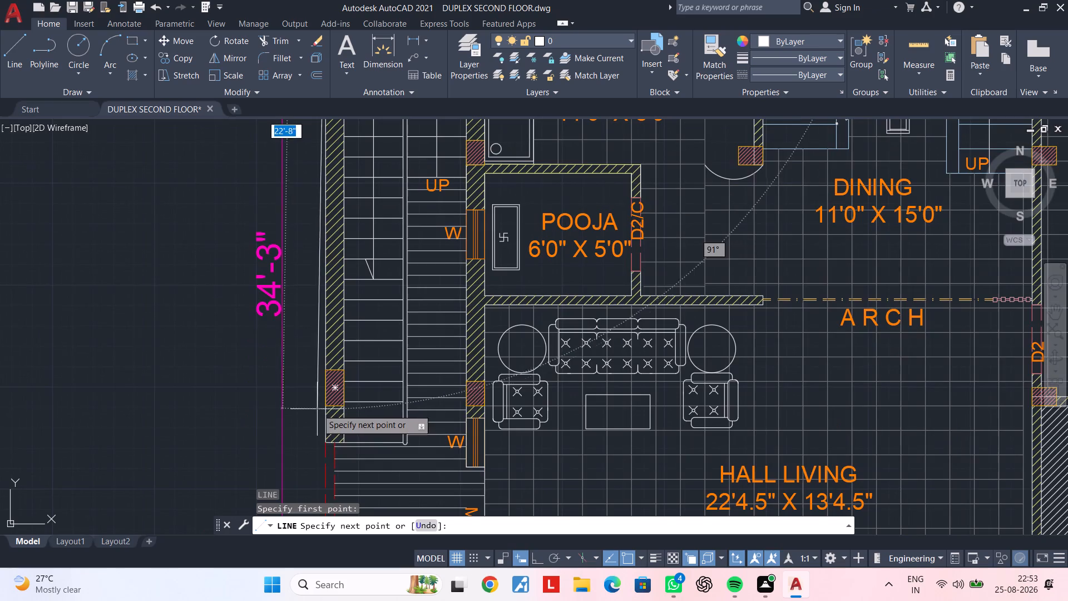
scroll(328, 451, "up", 2)
left_click(317, 420)
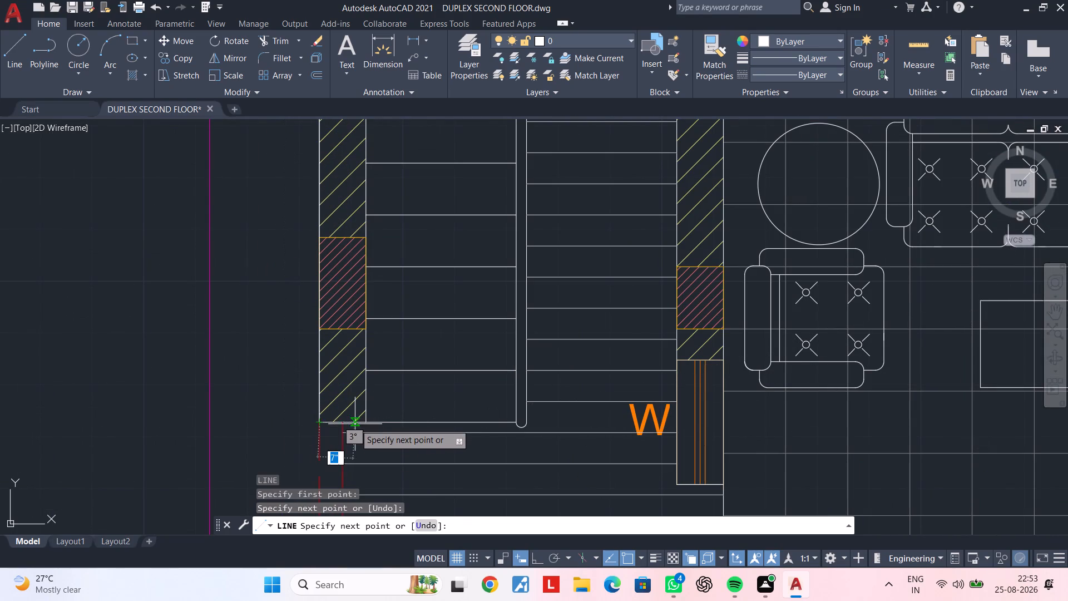
scroll(362, 425, "up", 3)
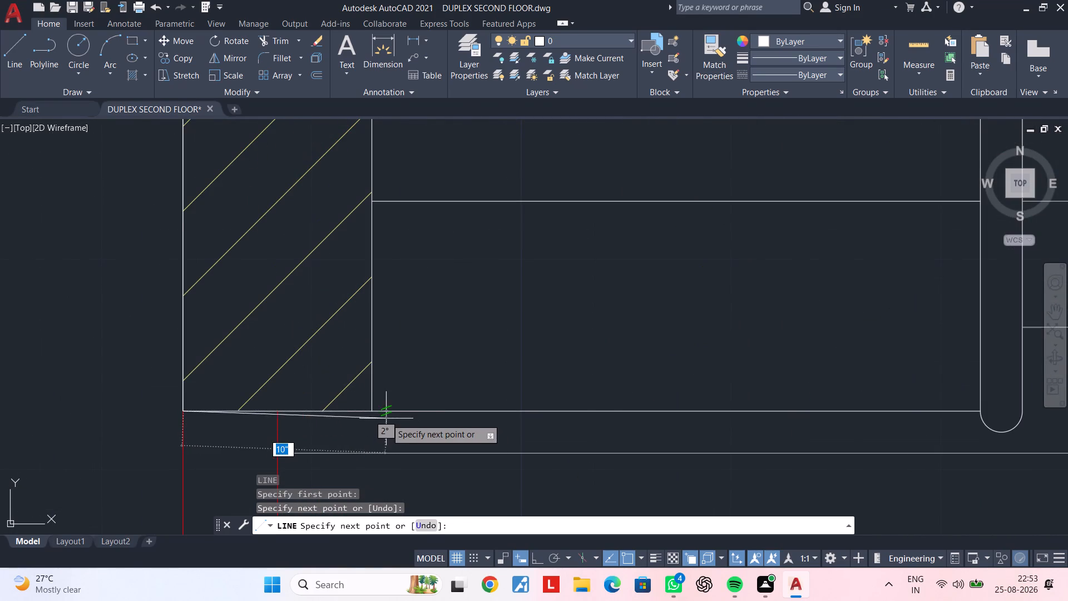
left_click(373, 412)
Continue the line north along the west wall's inner face to the lift's inner northwest corner, with ortho on.
middle_click_drag(378, 265, 355, 543)
scroll(328, 339, "down", 3)
middle_click_drag(333, 307, 346, 545)
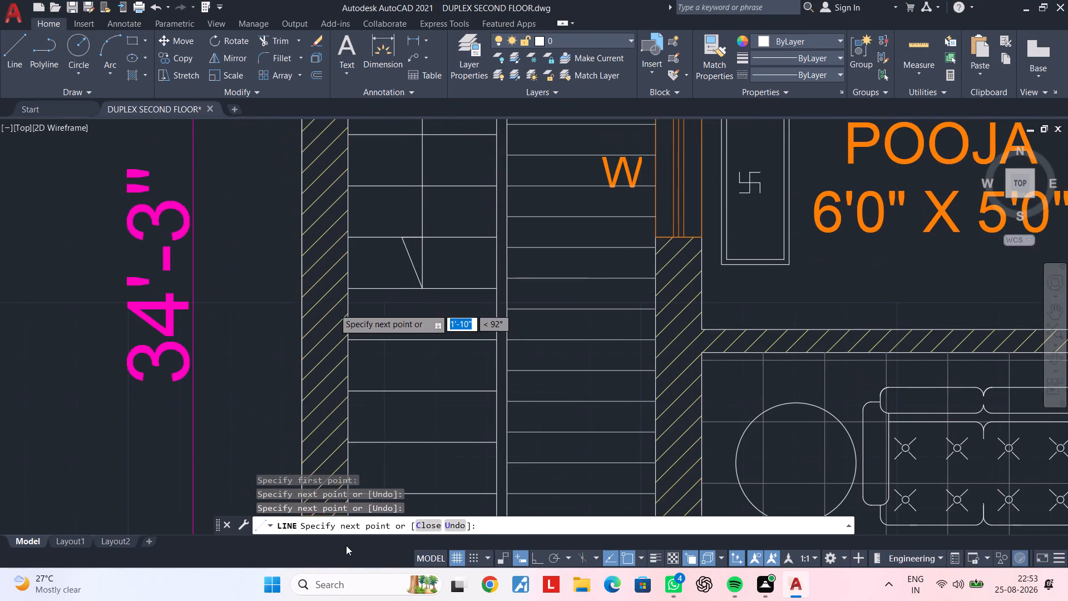
middle_click_drag(346, 545, 345, 580)
middle_click_drag(349, 259, 345, 536)
middle_click_drag(338, 252, 319, 563)
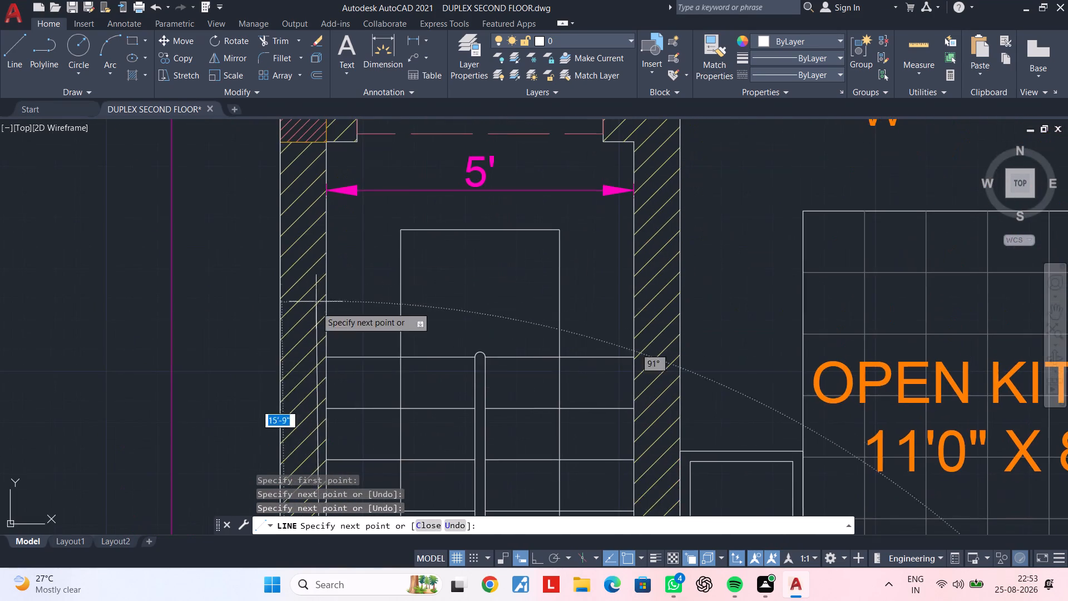
middle_click_drag(319, 259, 325, 557)
scroll(340, 476, "up", 1)
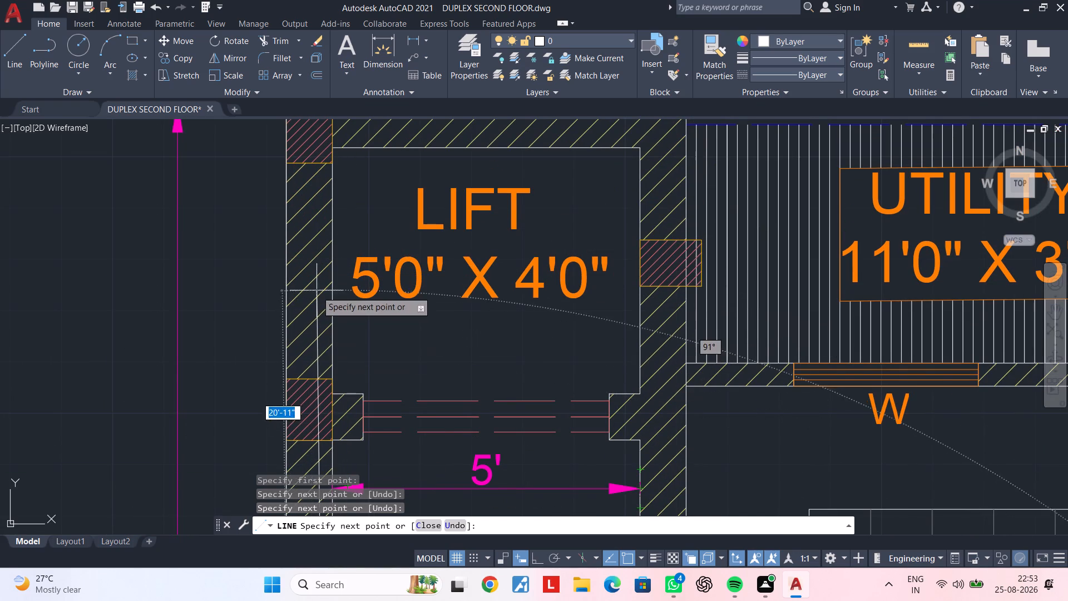
middle_click_drag(336, 263, 311, 469)
scroll(308, 351, "up", 2)
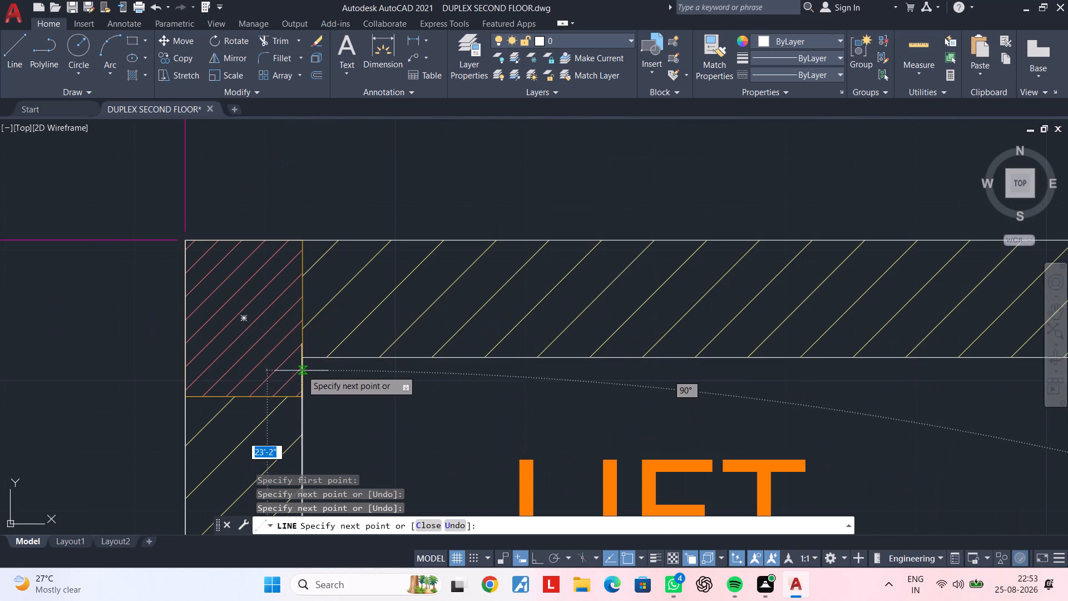
scroll(303, 376, "up", 3)
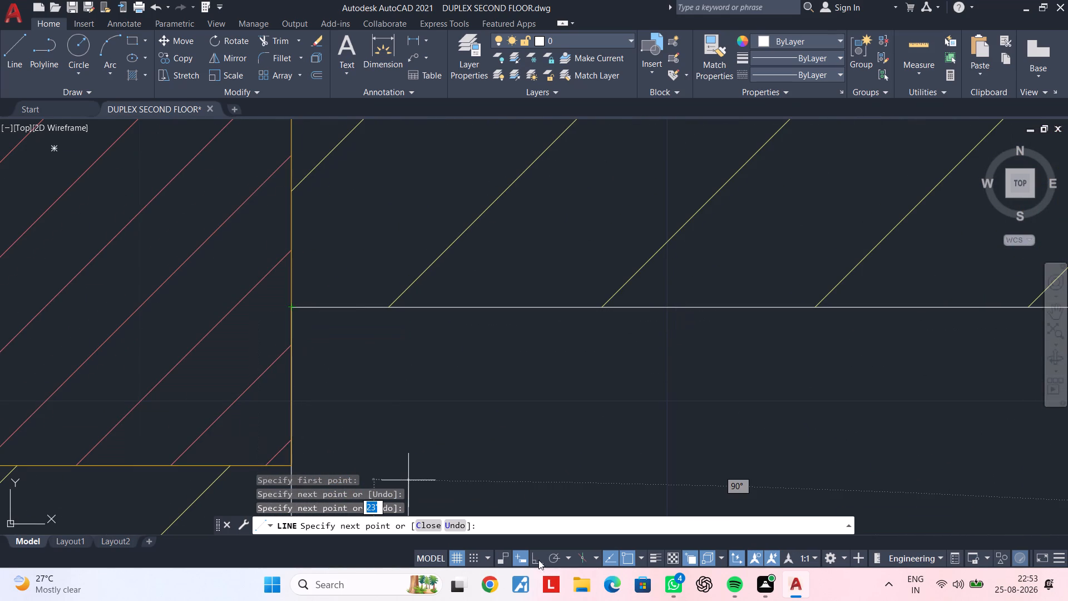
left_click(533, 556)
left_click(293, 307)
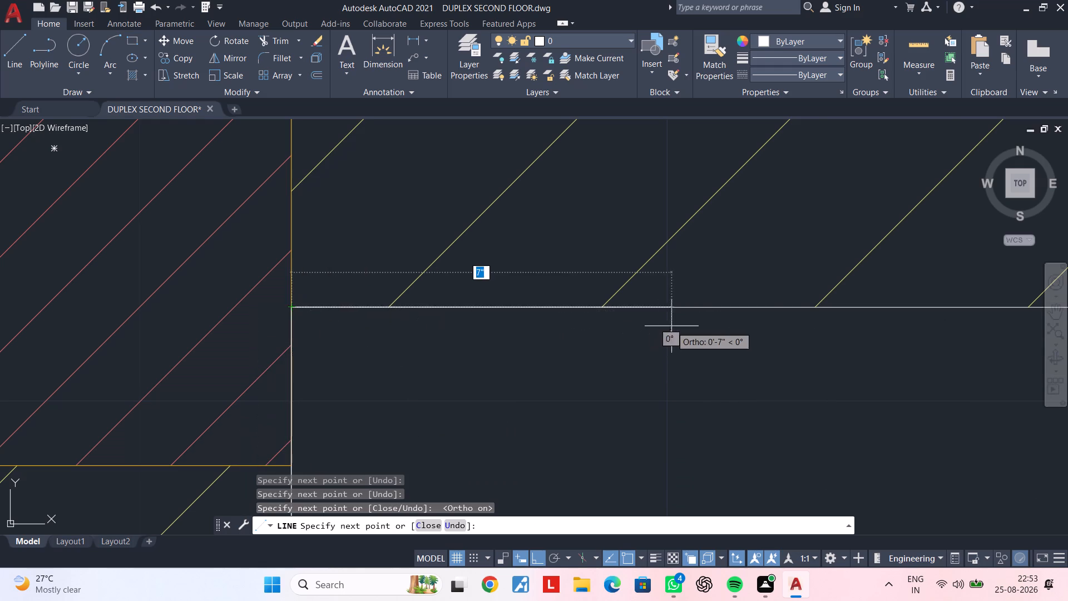
Trace the lift's north inner face 5' east and continue down its east inner face to the door jamb.
scroll(673, 326, "down", 1)
middle_click_drag(783, 351, 165, 400)
scroll(629, 395, "down", 2)
middle_click_drag(453, 401, 39, 392)
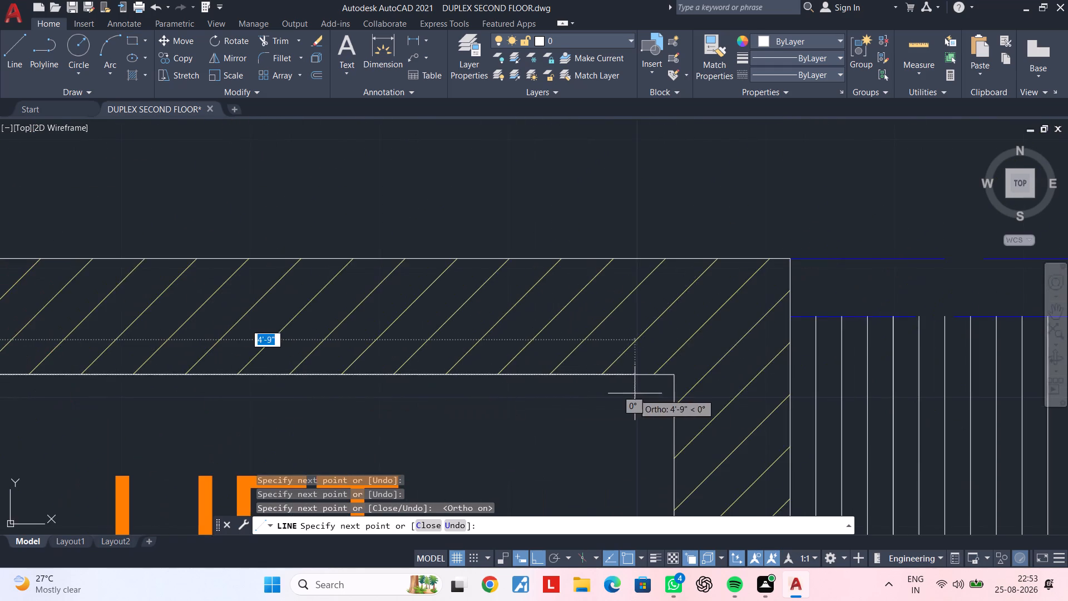
middle_click_drag(631, 392, 413, 388)
scroll(471, 378, "up", 2)
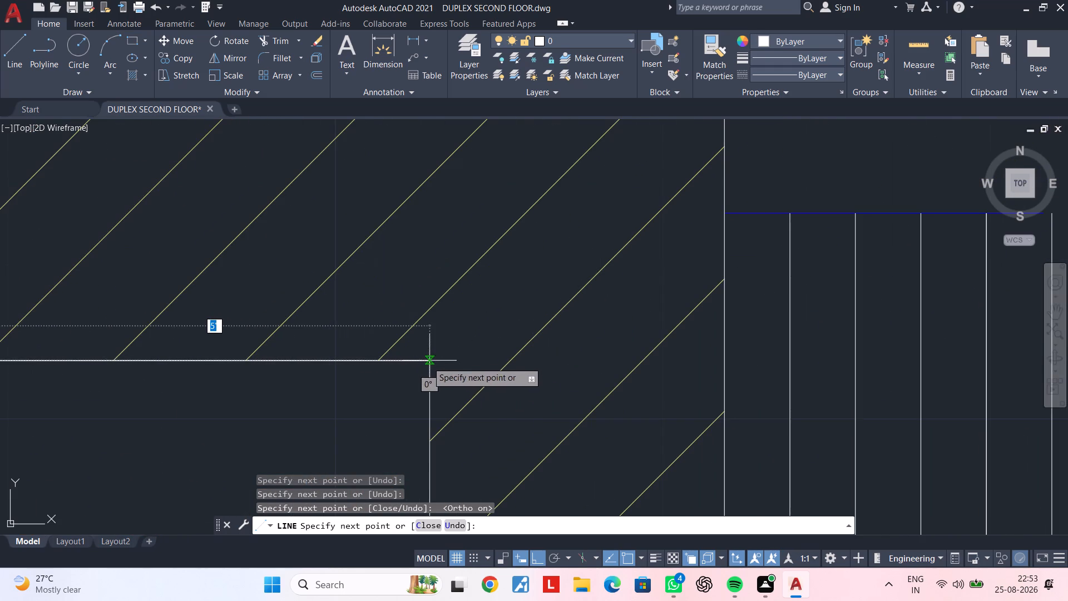
left_click(427, 362)
scroll(441, 479, "down", 1)
middle_click_drag(441, 461, 449, 274)
scroll(459, 391, "down", 1)
middle_click_drag(457, 403, 443, 226)
scroll(503, 413, "down", 1)
middle_click_drag(506, 408, 476, 235)
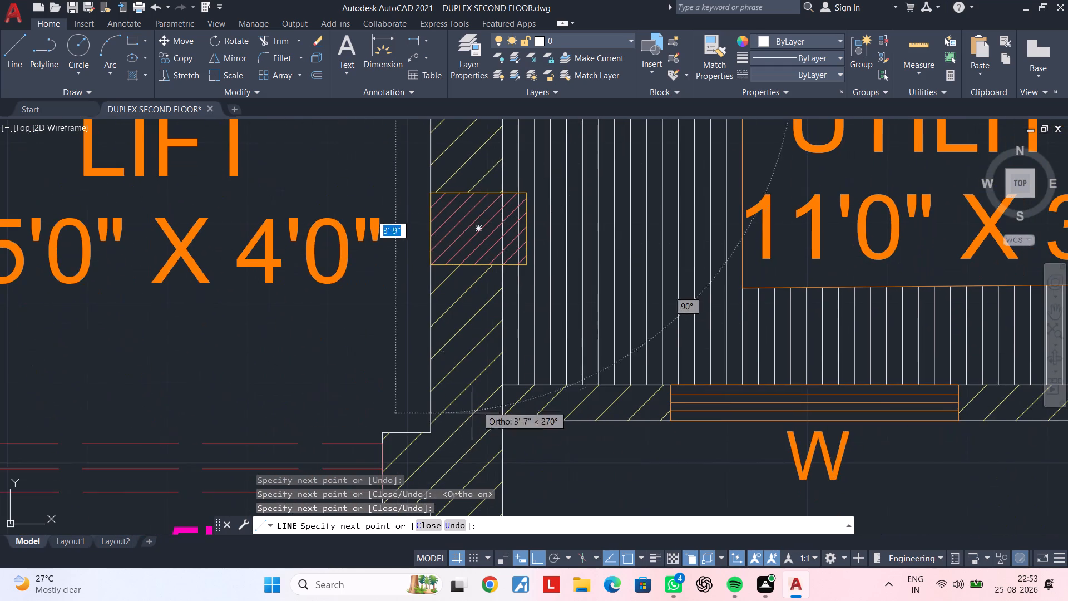
scroll(431, 432, "up", 2)
left_click(425, 435)
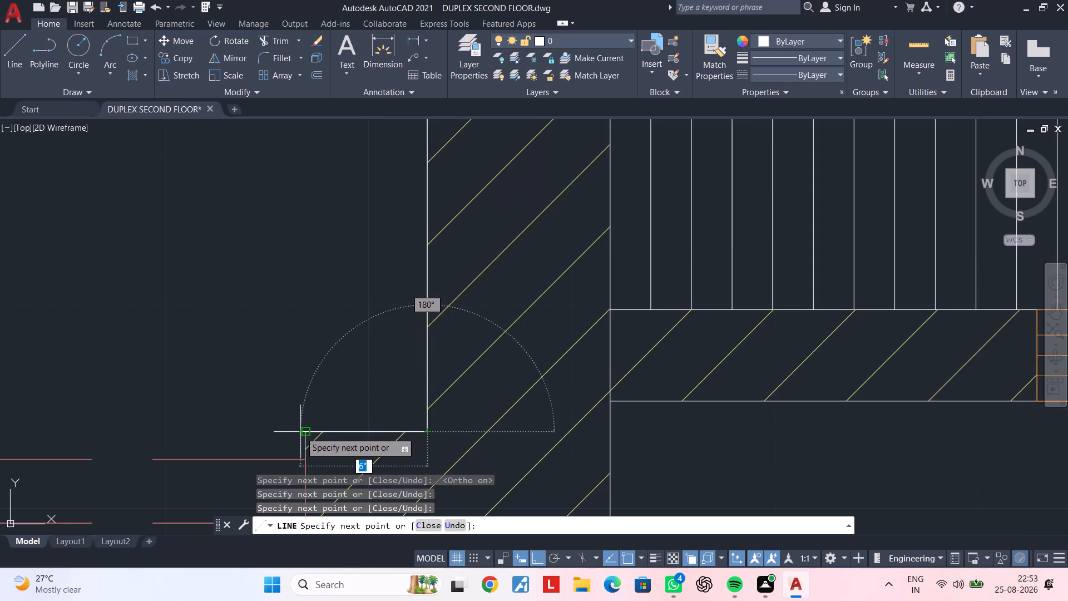
Trace around the 6" wall projection on the east side of the lift door.
left_click(304, 431)
middle_click_drag(333, 426, 392, 293)
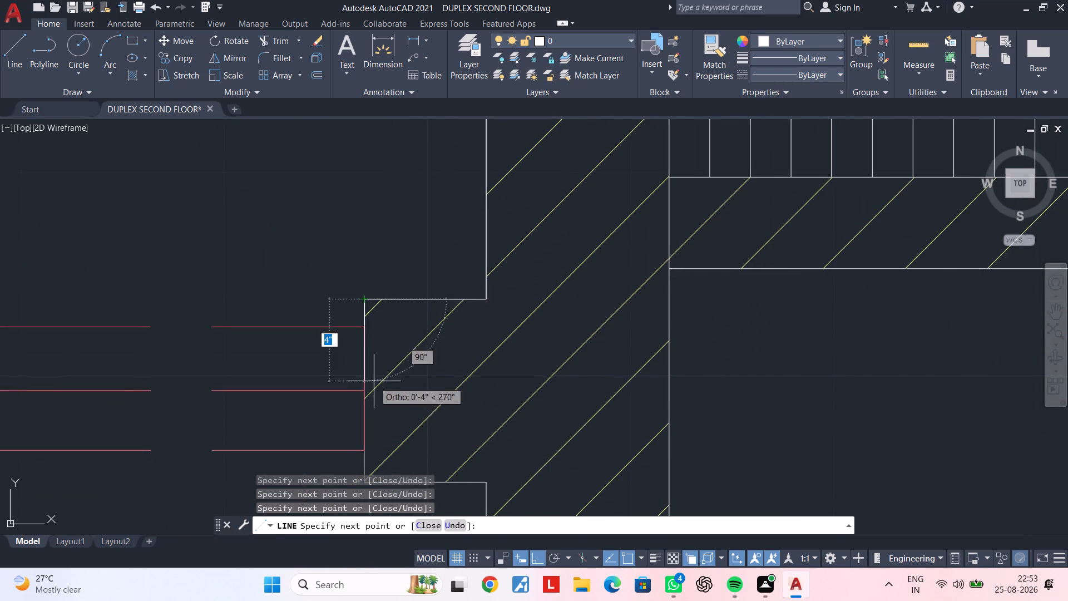
middle_click_drag(365, 371, 363, 268)
left_click(364, 382)
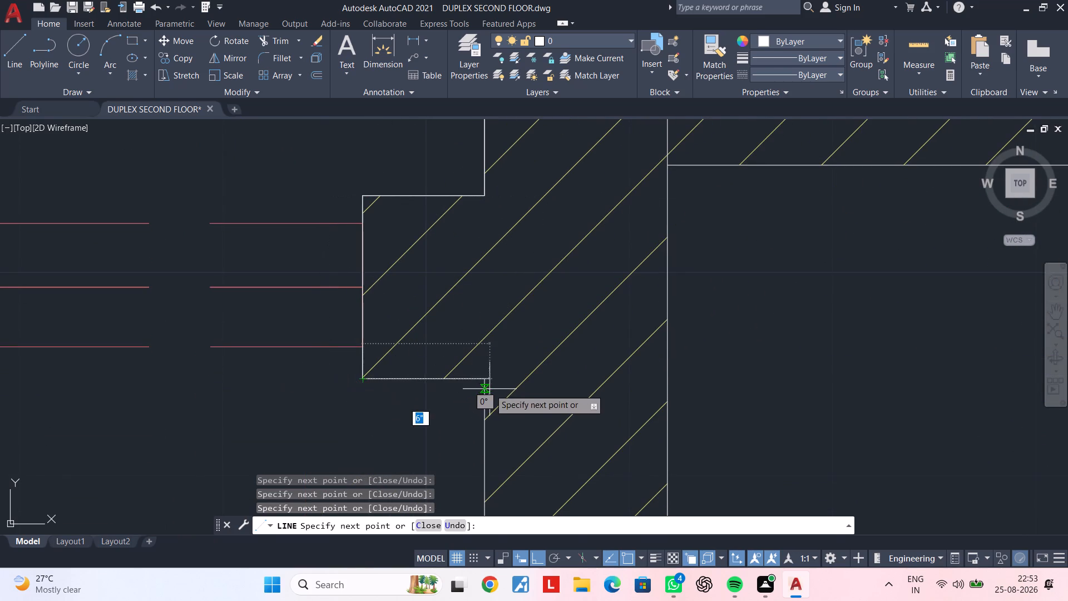
left_click(482, 382)
Continue the line down the staircase's east wall to the main door opening and across the wall's end below the window.
middle_click_drag(473, 416, 464, 186)
scroll(474, 275, "down", 3)
middle_click_drag(478, 322, 468, 137)
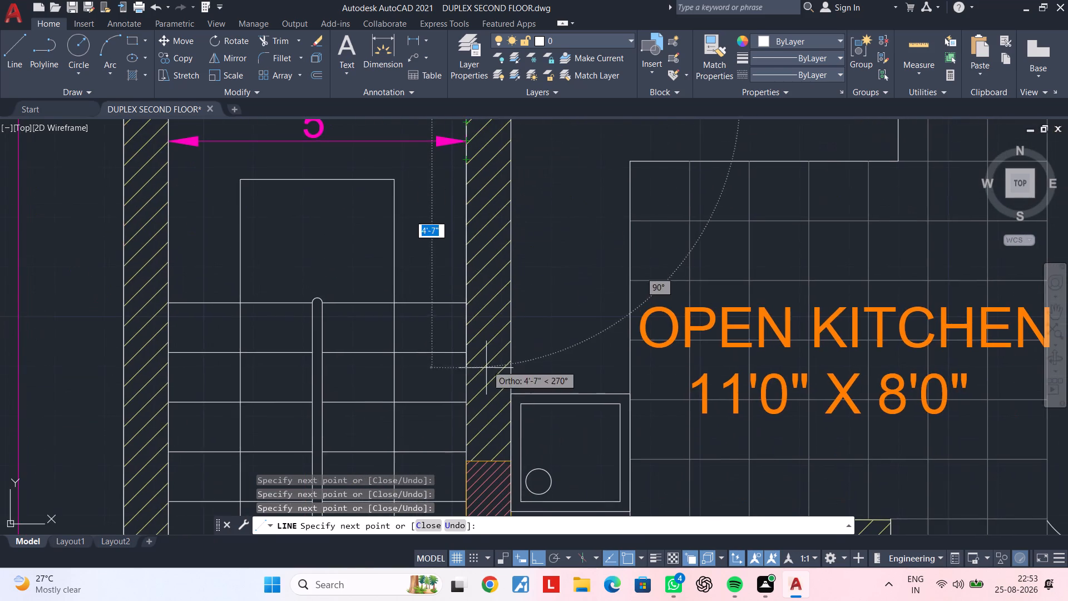
middle_click_drag(483, 372, 468, 243)
scroll(457, 364, "up", 2)
middle_click_drag(453, 339, 472, 151)
scroll(471, 406, "down", 1)
middle_click_drag(469, 396, 457, 164)
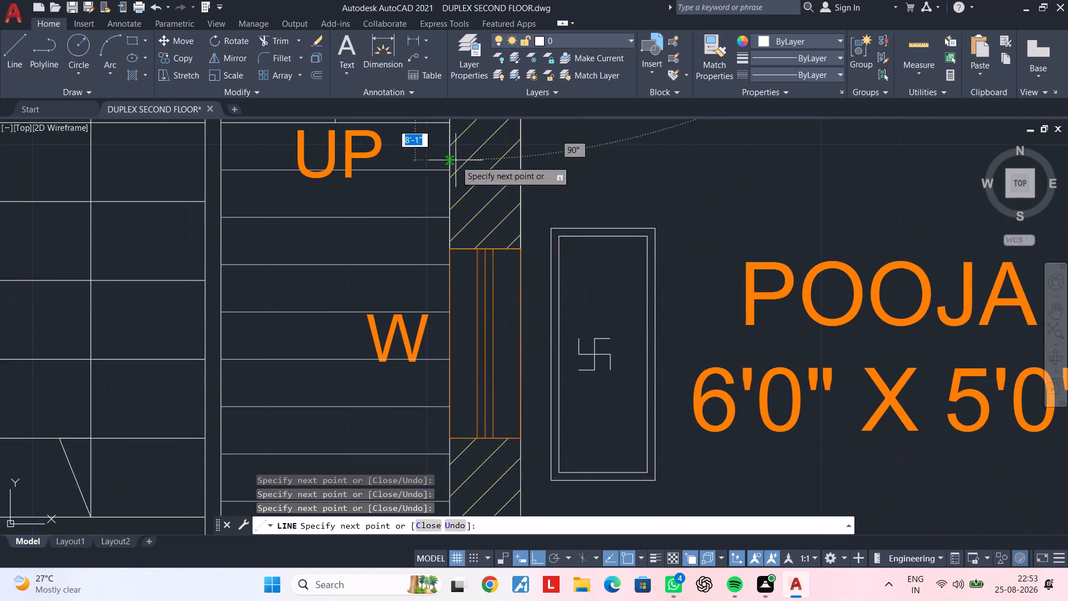
scroll(465, 385, "down", 1)
middle_click_drag(469, 426, 472, 152)
scroll(471, 328, "down", 2)
middle_click_drag(471, 331, 464, 139)
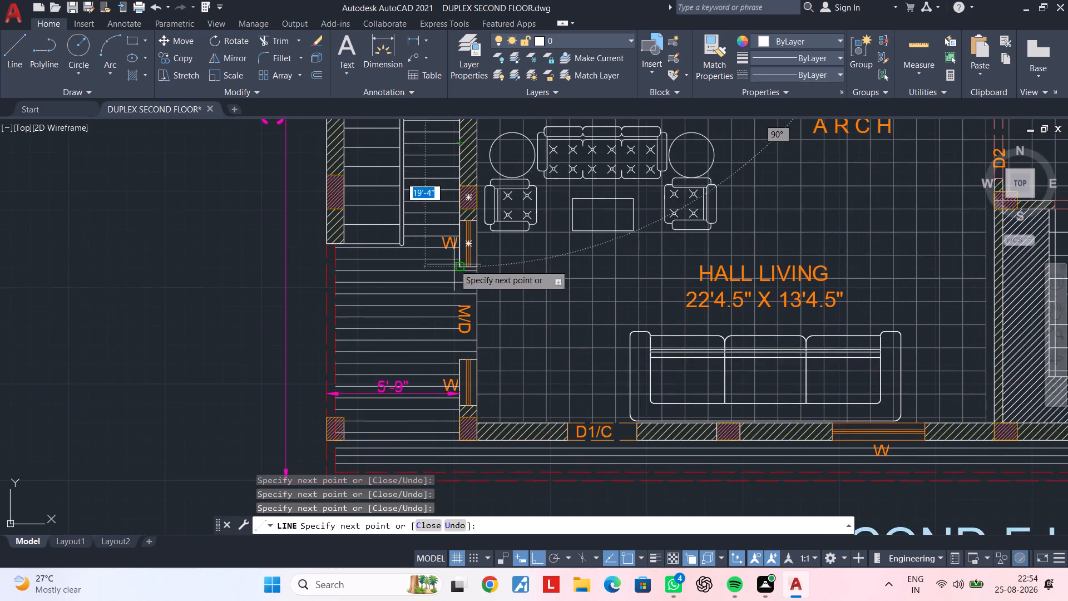
scroll(454, 265, "up", 5)
left_click(471, 268)
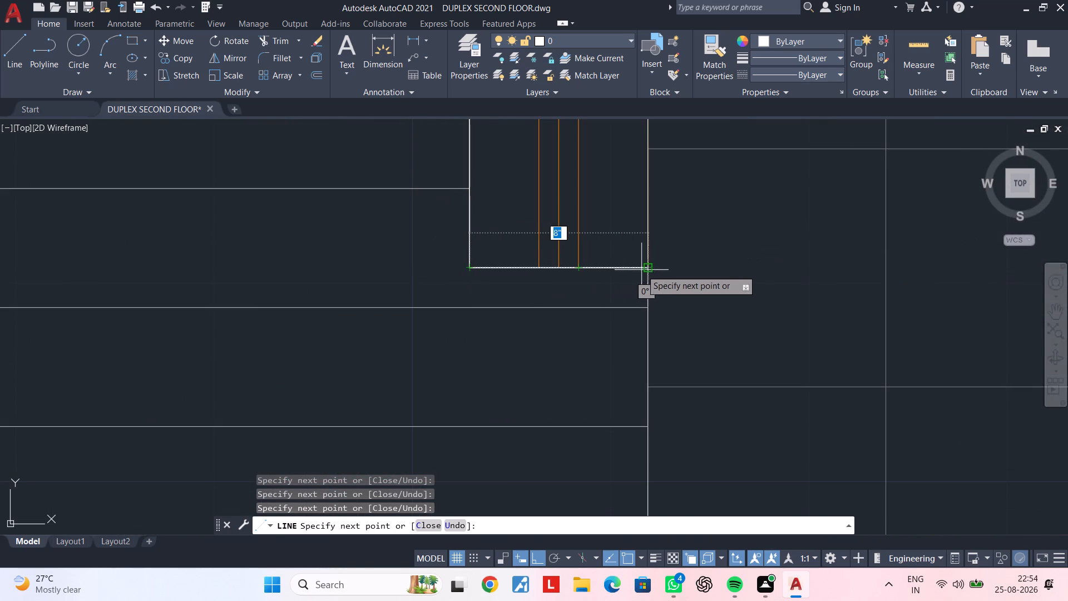
left_click(646, 269)
Continue across the main door opening, around the lower window's north end, and down to the outer corner of the hall's southwest column.
middle_click_drag(655, 359, 599, 67)
scroll(607, 154, "down", 3)
middle_click_drag(607, 264, 588, 5)
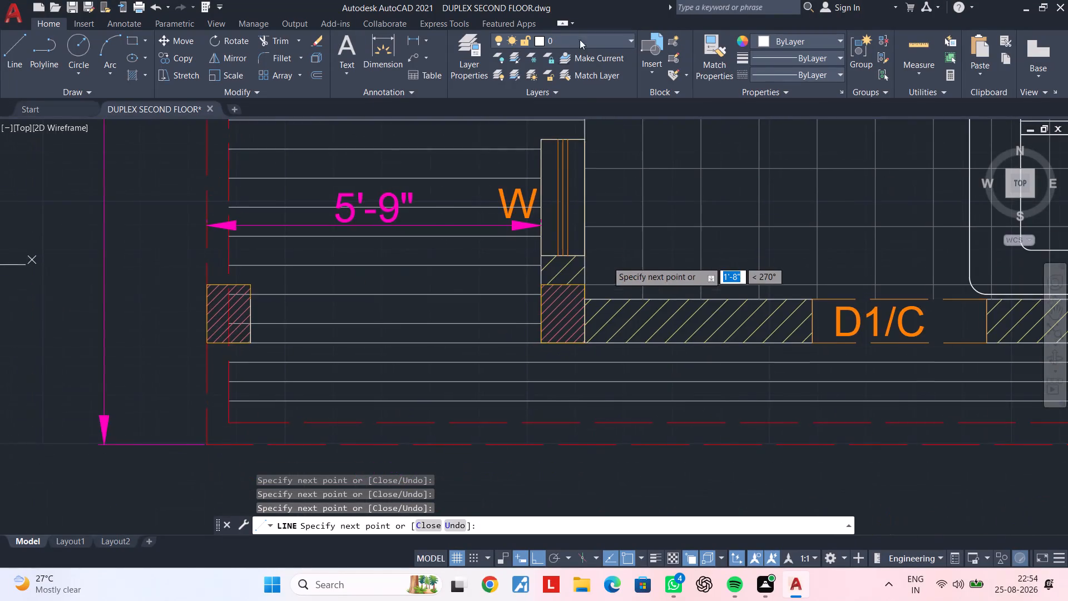
scroll(594, 170, "up", 2)
middle_click_drag(594, 168, 597, 337)
scroll(570, 260, "up", 1)
left_click(571, 264)
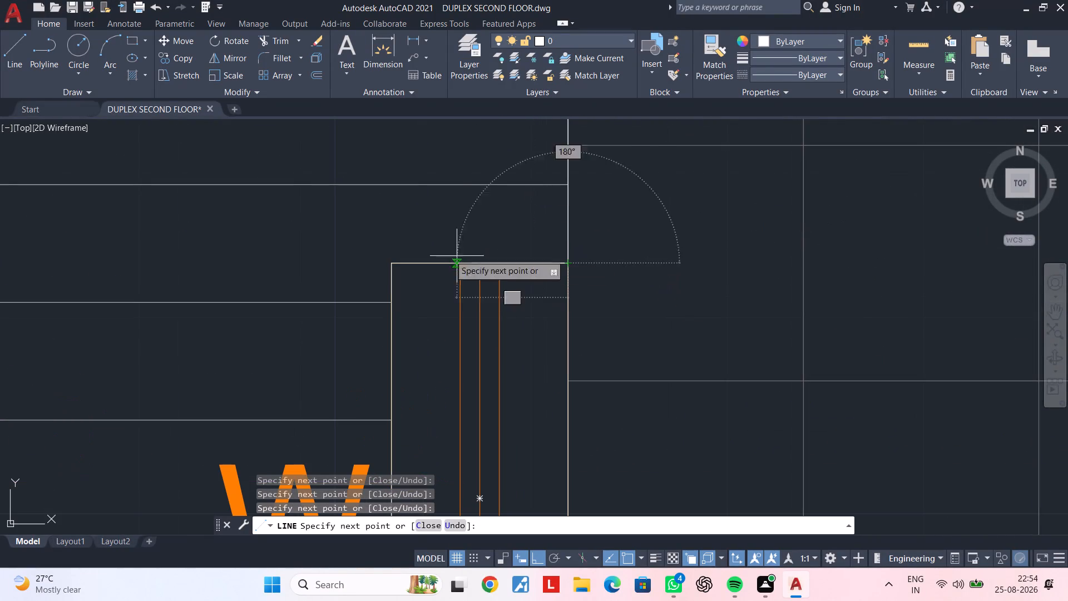
left_click(387, 264)
scroll(397, 291, "down", 1)
middle_click_drag(397, 267, 418, 0)
scroll(422, 281, "down", 1)
middle_click_drag(424, 285, 426, 87)
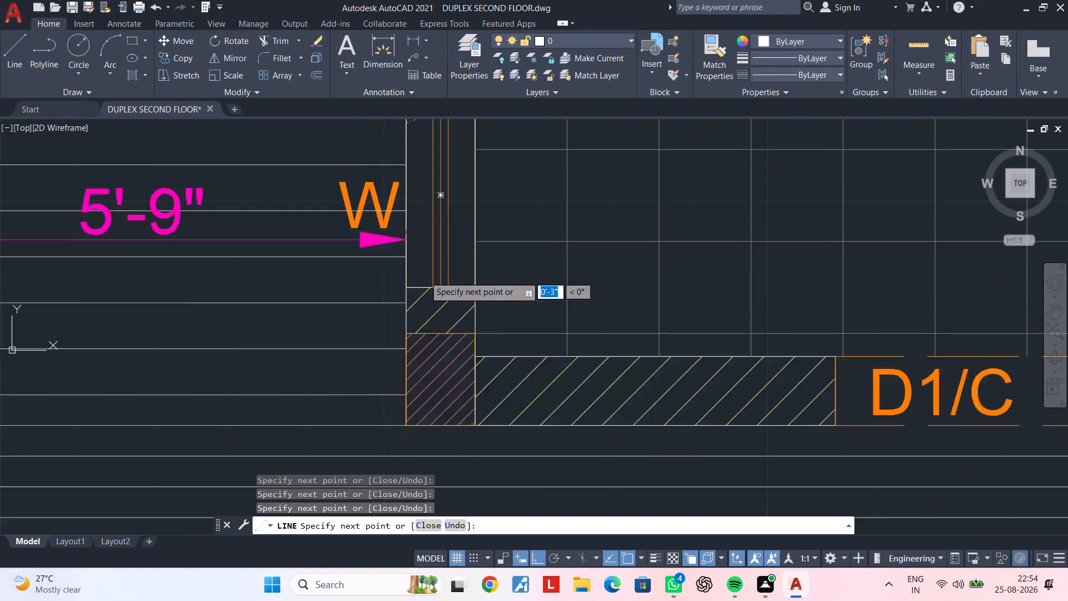
middle_click_drag(426, 87, 428, 12)
left_click(410, 326)
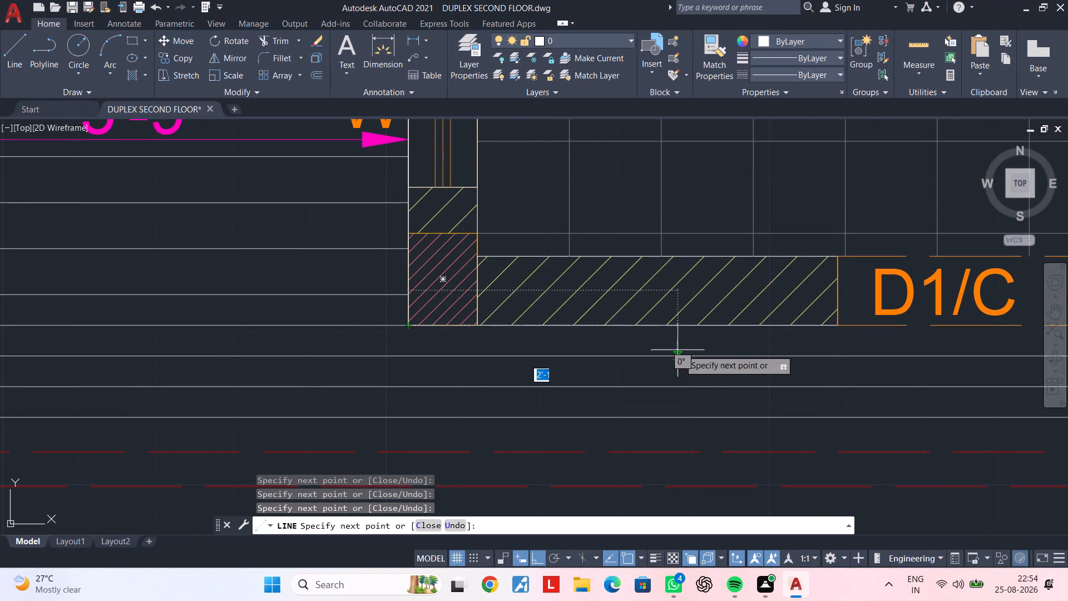
Trace the second floor plan's south wall outer face east to the building's southeast corner.
middle_click_drag(707, 343, 30, 260)
scroll(716, 277, "down", 1)
middle_click_drag(706, 281, 48, 279)
scroll(774, 292, "down", 1)
middle_click_drag(774, 292, 0, 271)
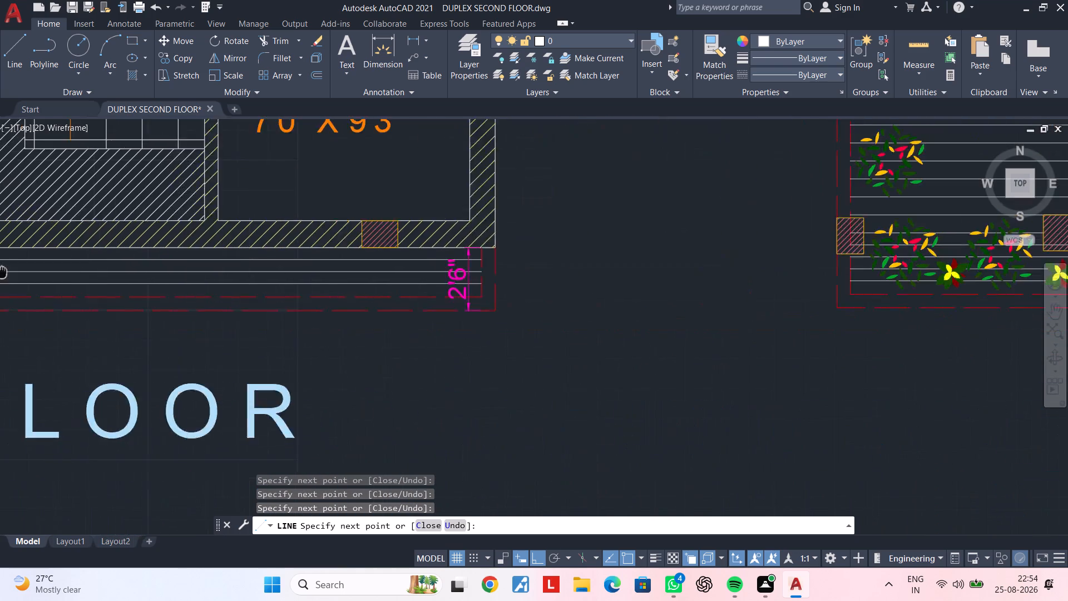
middle_click_drag(0, 271, 22, 272)
scroll(452, 257, "up", 3)
left_click(486, 219)
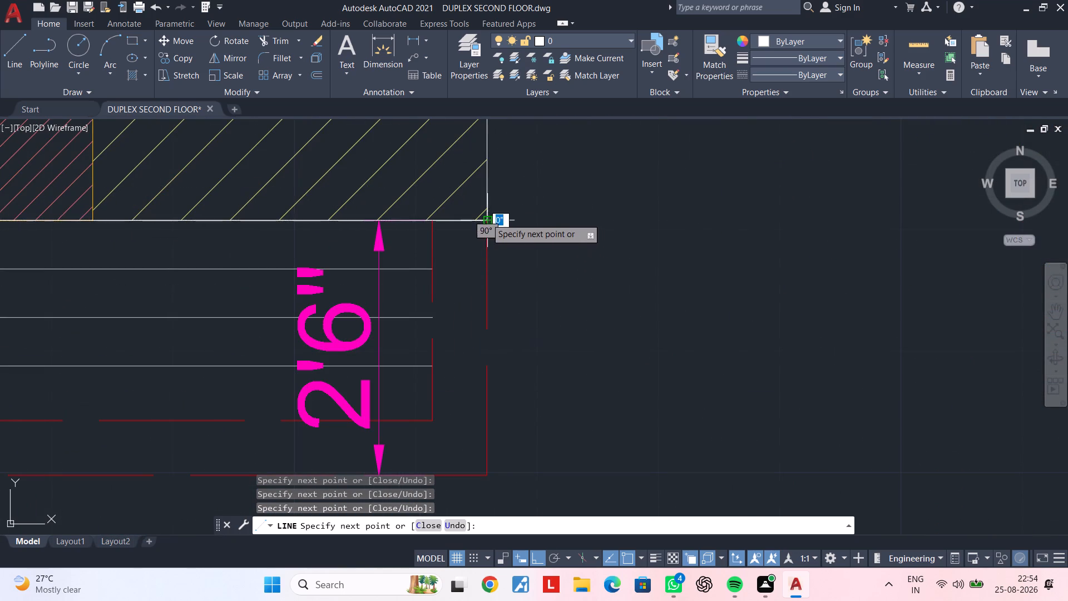
Trace the east wall's outer face about 30' north to the second floor plan's northeast corner.
scroll(490, 161, "down", 4)
middle_click_drag(501, 158, 473, 526)
scroll(547, 243, "down", 4)
middle_click_drag(542, 219, 543, 489)
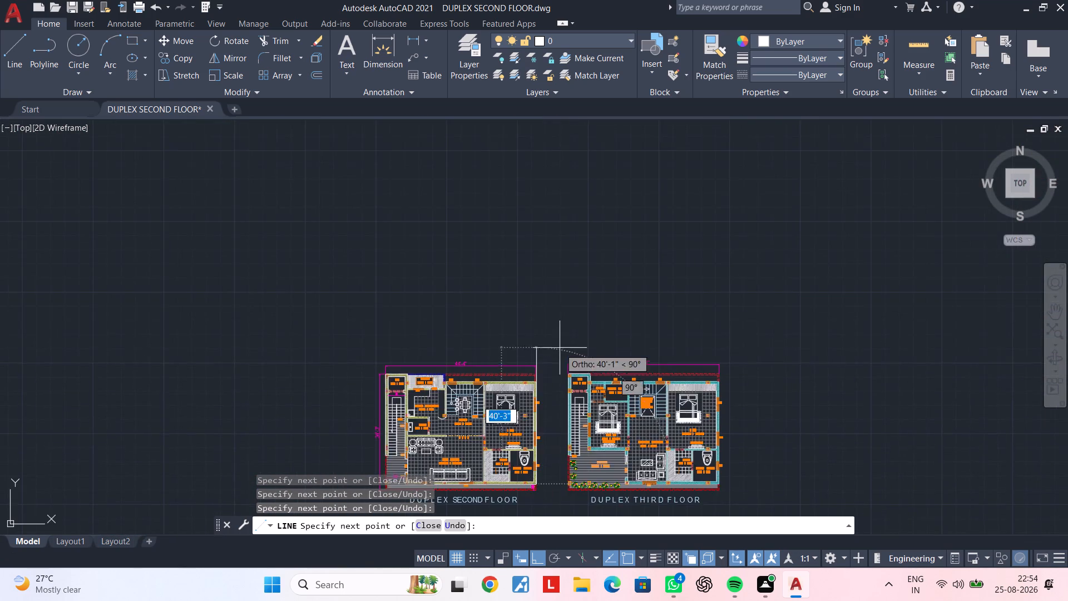
scroll(560, 348, "up", 3)
middle_click_drag(513, 416, 581, 196)
scroll(534, 293, "up", 3)
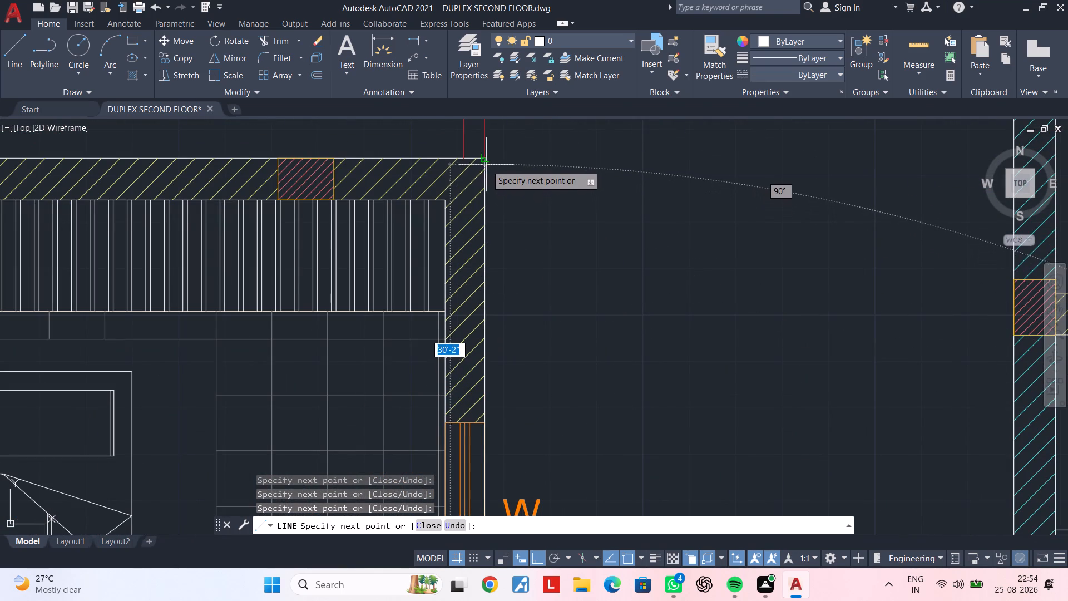
left_click(485, 160)
Trace the north wall's outer face 27'-6" west to the column beside the utility, and 9" down the column's west face.
scroll(206, 173, "down", 2)
middle_click_drag(280, 180, 1038, 265)
scroll(540, 273, "up", 3)
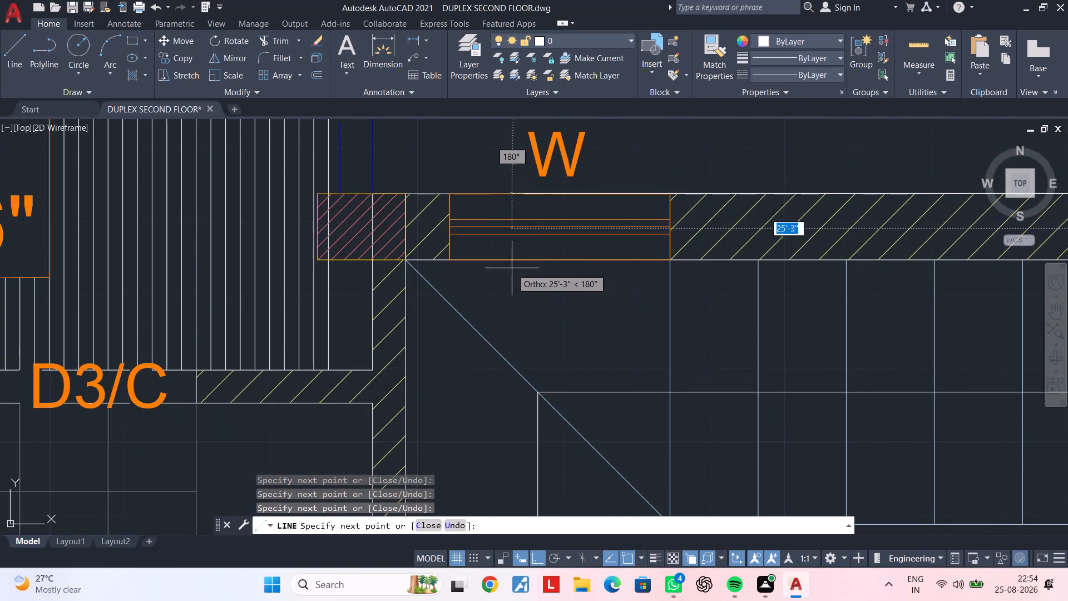
scroll(341, 199, "up", 2)
middle_click_drag(348, 204, 461, 321)
scroll(469, 323, "down", 2)
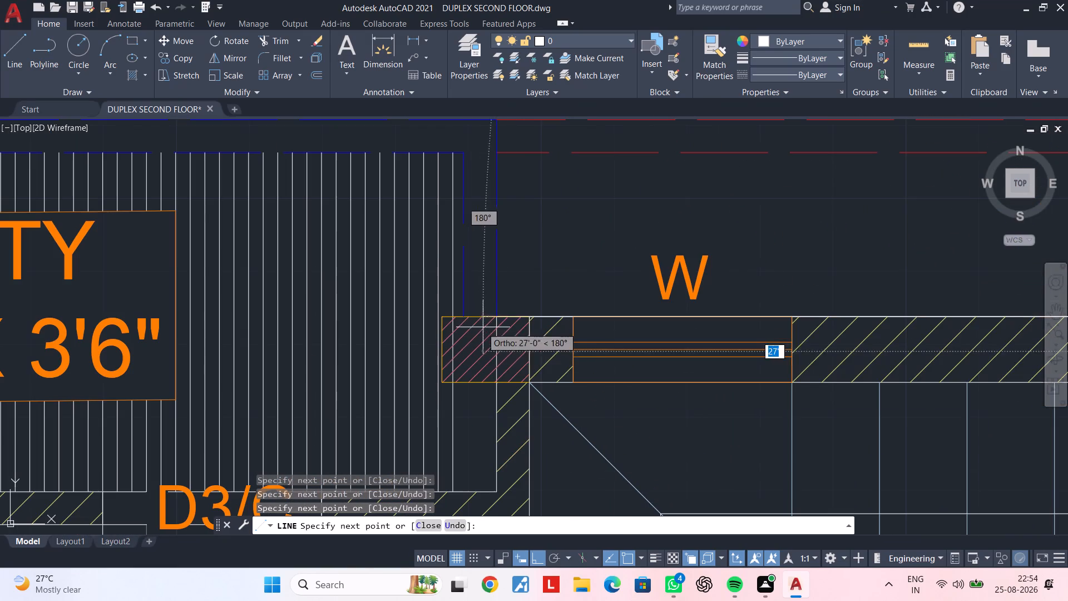
scroll(446, 314, "up", 3)
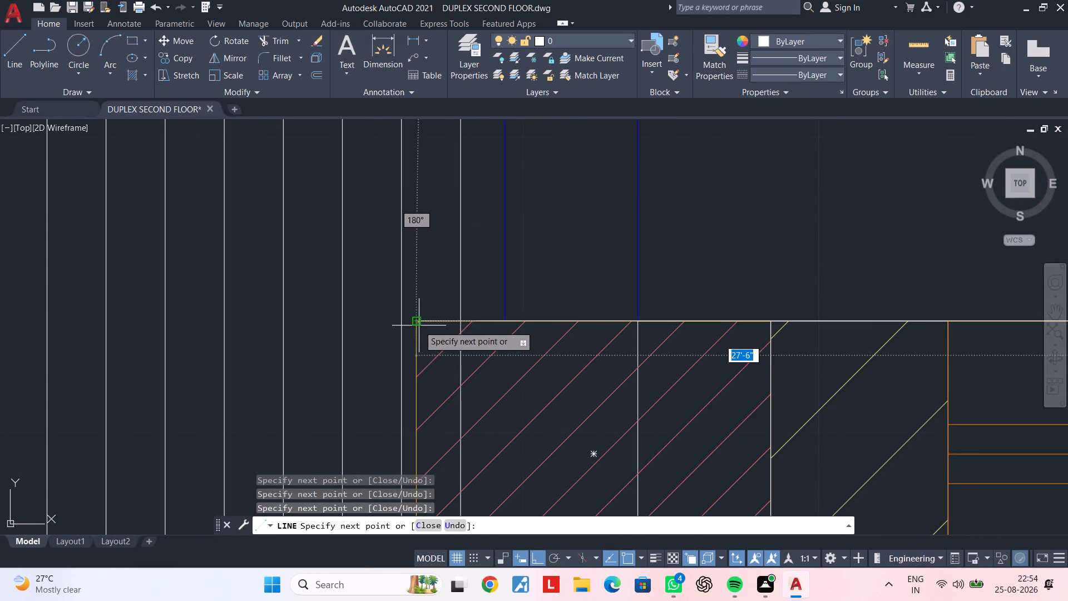
left_click(419, 326)
middle_click_drag(501, 319, 543, 112)
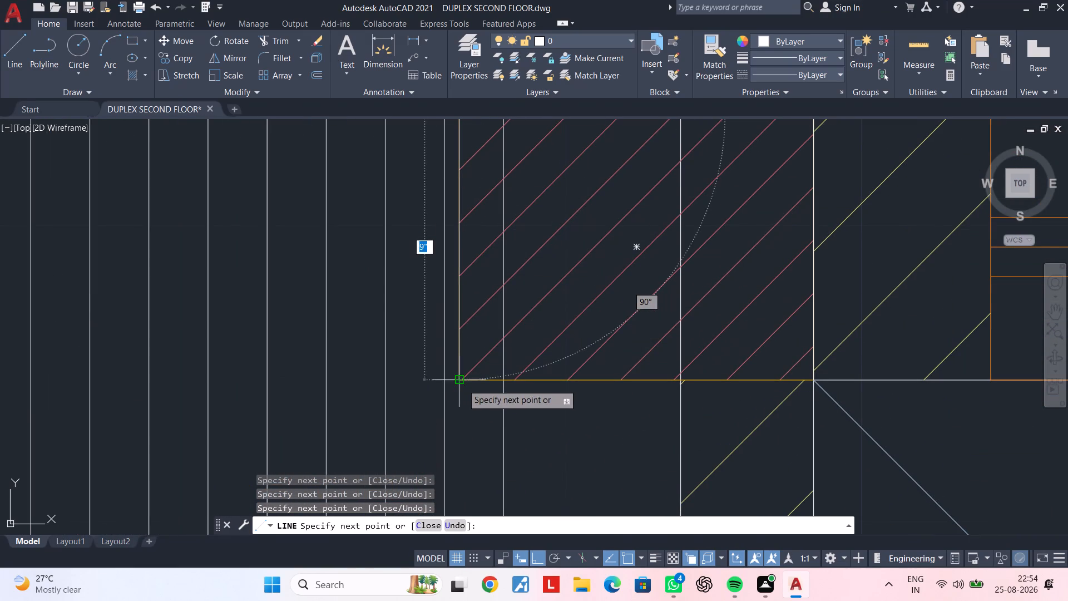
left_click(462, 384)
Trace the north wall's inner face about 27' east from the utility-side column to the building's inner northeast corner.
middle_click_drag(790, 396, 489, 357)
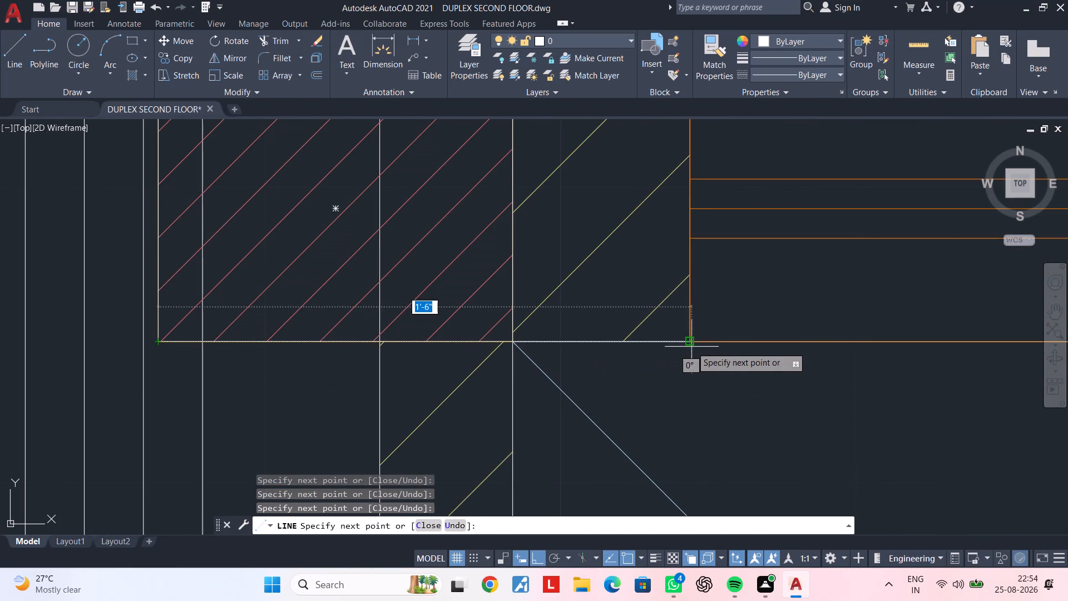
scroll(875, 349, "down", 1)
middle_click_drag(873, 349, 325, 298)
scroll(817, 327, "down", 2)
middle_click_drag(815, 327, 201, 304)
middle_click_drag(783, 327, 276, 314)
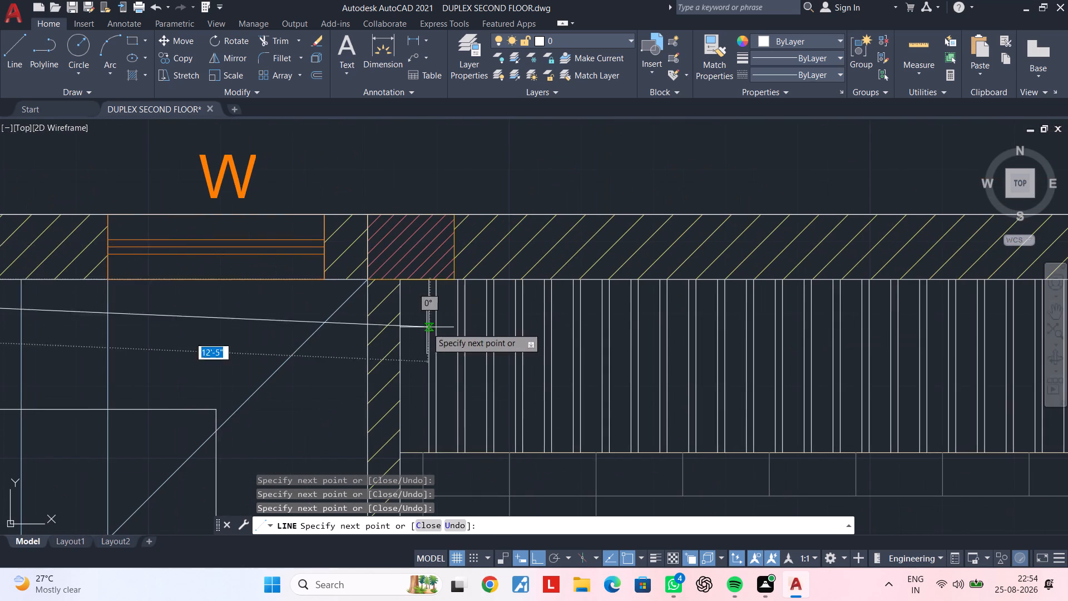
middle_click_drag(618, 282, 53, 279)
middle_click_drag(859, 292, 99, 231)
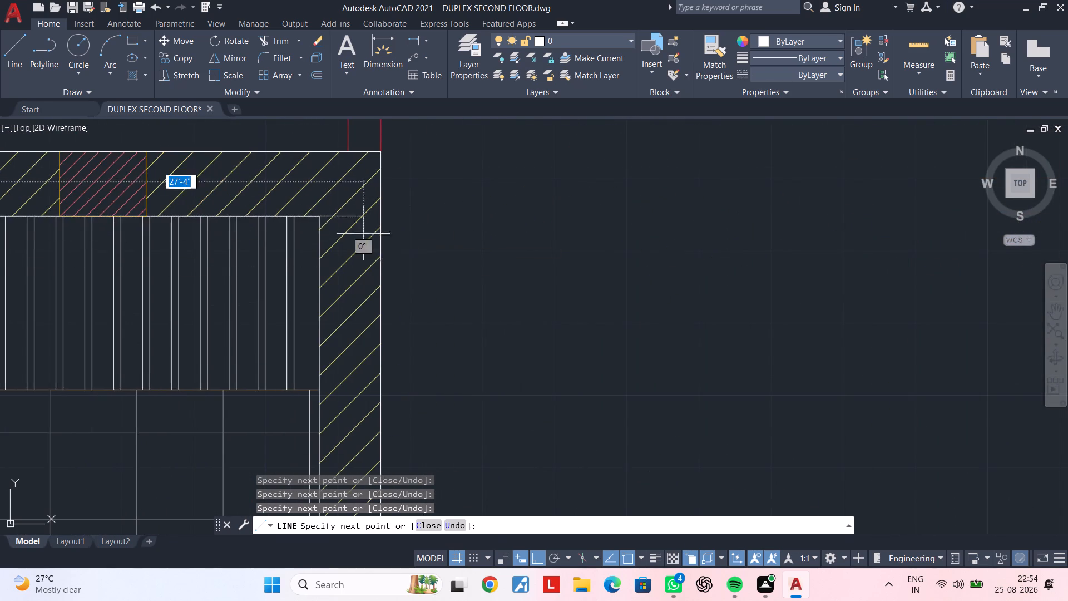
scroll(314, 234, "up", 2)
left_click(322, 191)
Trace the east wall's inner face 28'-9" south to the wash room's inner southeast corner.
scroll(330, 279, "down", 2)
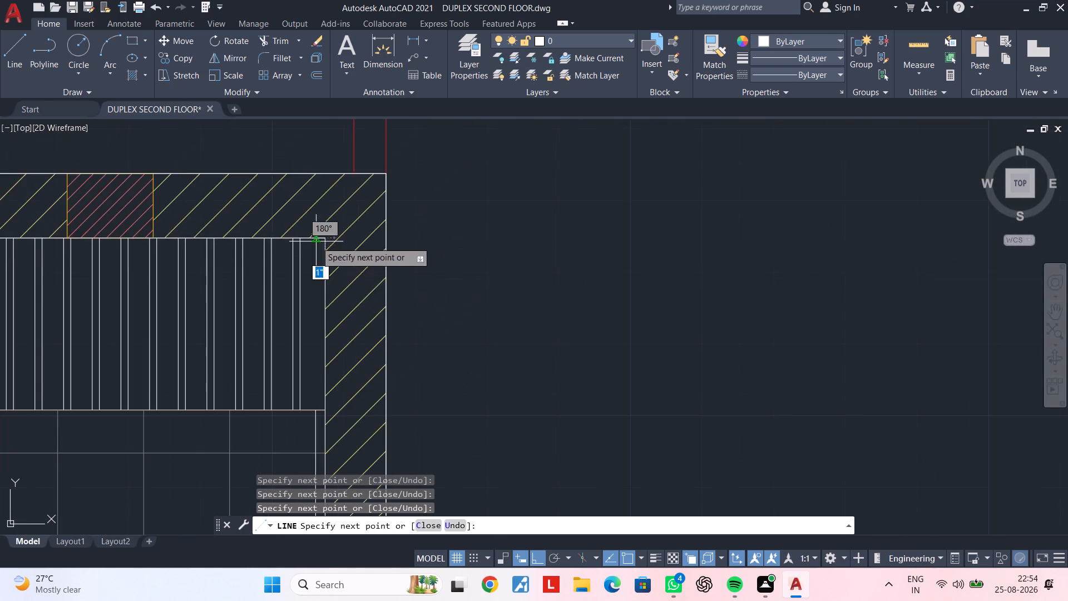
scroll(313, 285, "down", 1)
middle_click_drag(313, 285, 329, 58)
middle_click_drag(359, 334, 418, 0)
scroll(394, 314, "down", 1)
middle_click_drag(402, 311, 407, 3)
middle_click_drag(405, 260, 387, 106)
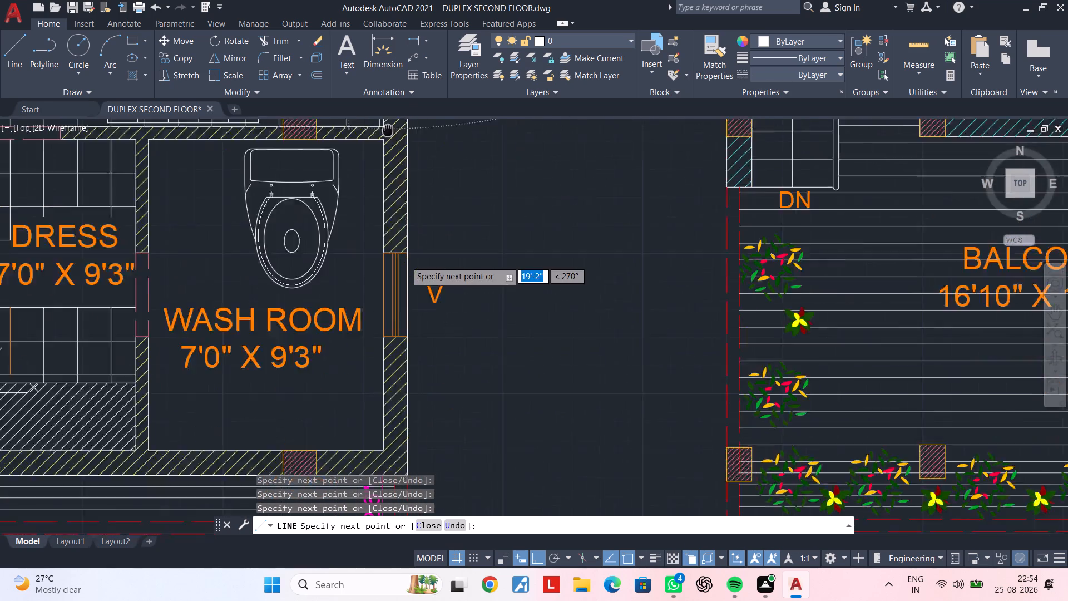
middle_click_drag(387, 106, 394, 0)
middle_click_drag(385, 229, 397, 95)
scroll(395, 172, "up", 2)
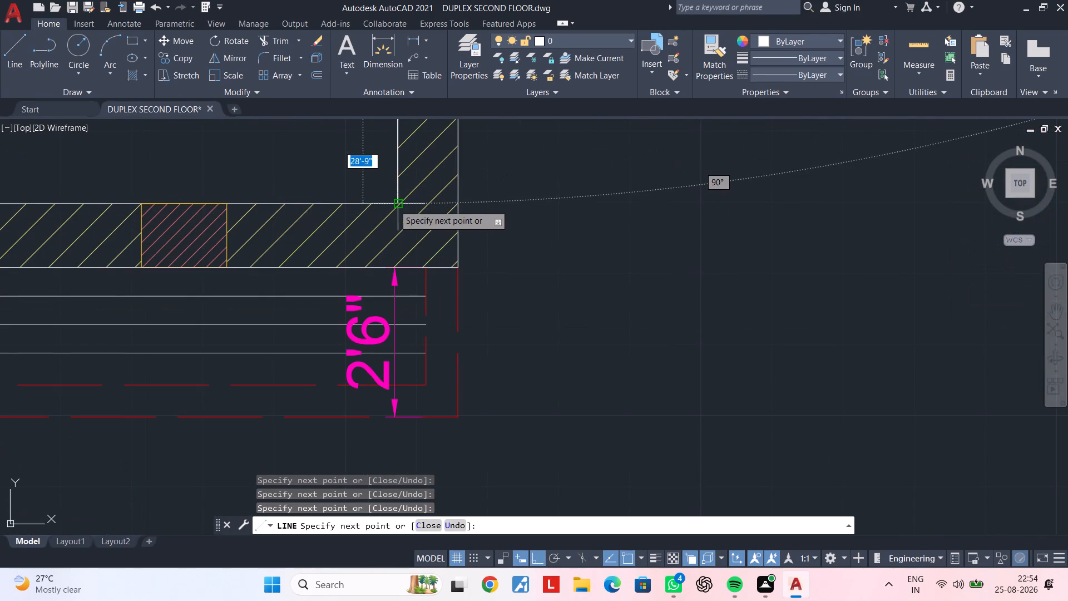
left_click(394, 205)
Trace the wash room's south wall west, the dress partition's east face about 3'-4" north, and the door jamb west.
middle_click_drag(339, 211, 784, 199)
scroll(228, 186, "down", 2)
middle_click_drag(352, 191, 619, 196)
scroll(477, 190, "up", 3)
left_click(528, 191)
scroll(528, 152, "down", 1)
middle_click_drag(530, 162, 495, 367)
middle_click_drag(498, 138, 489, 421)
scroll(492, 381, "up", 2)
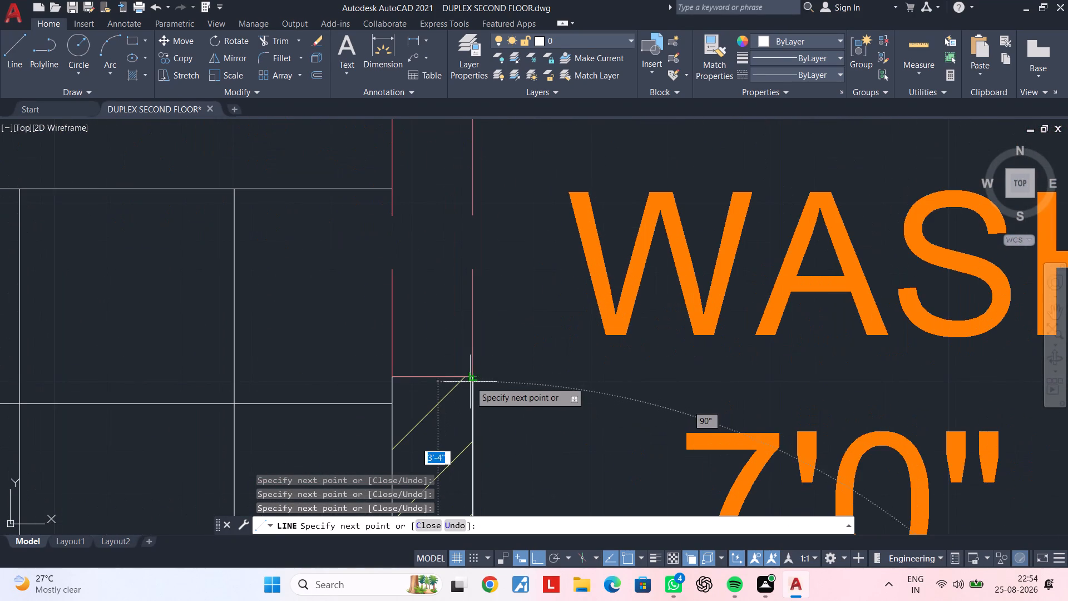
left_click(464, 378)
left_click(390, 376)
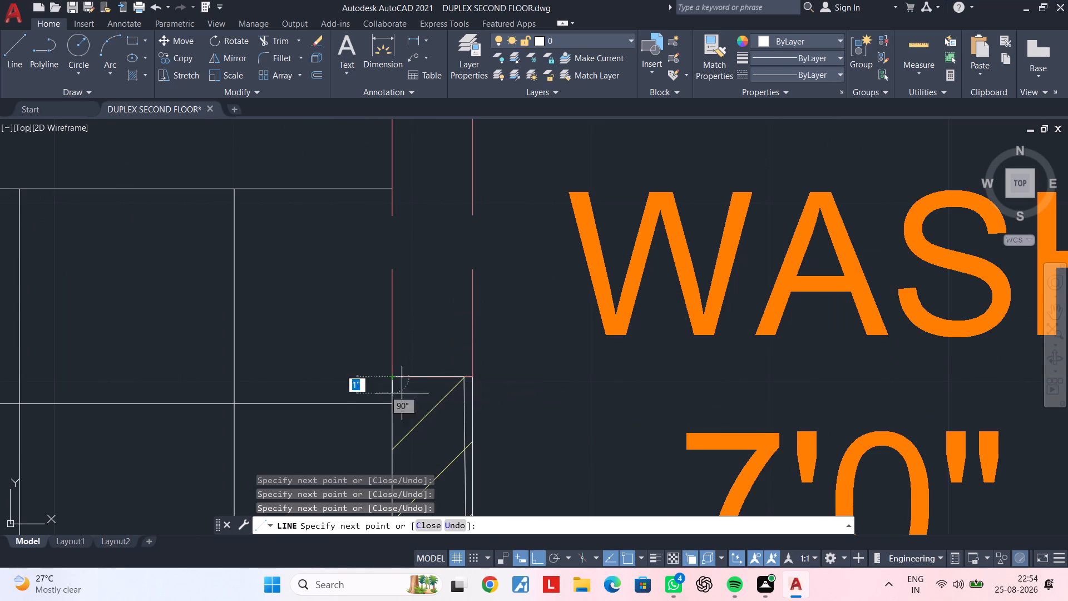
scroll(504, 392, "up", 3)
middle_click_drag(496, 354, 604, 169)
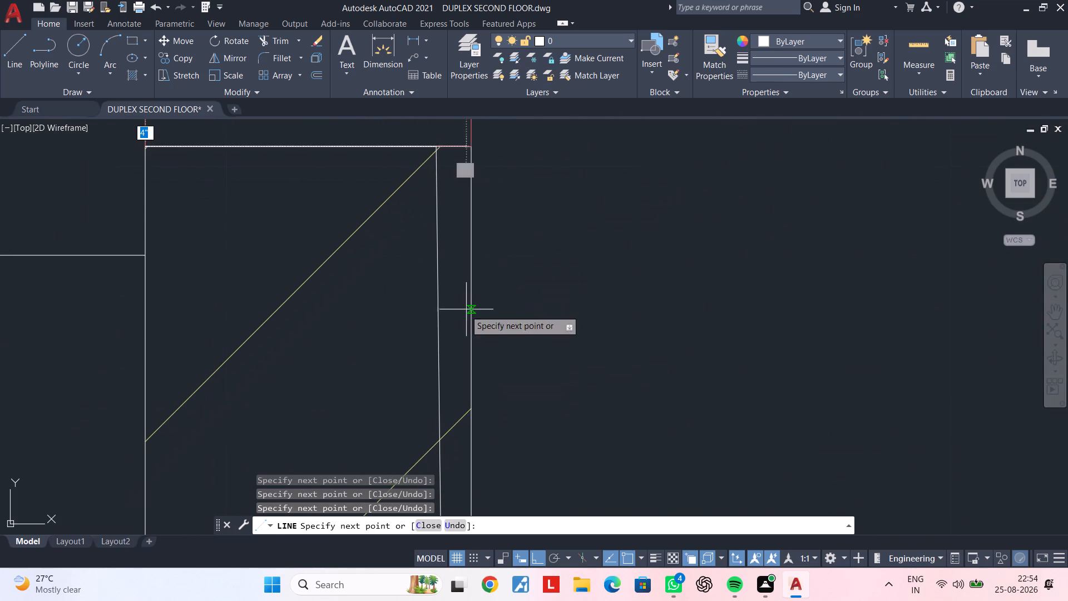
scroll(379, 309, "down", 2)
middle_click_drag(447, 287, 597, 171)
scroll(601, 240, "down", 2)
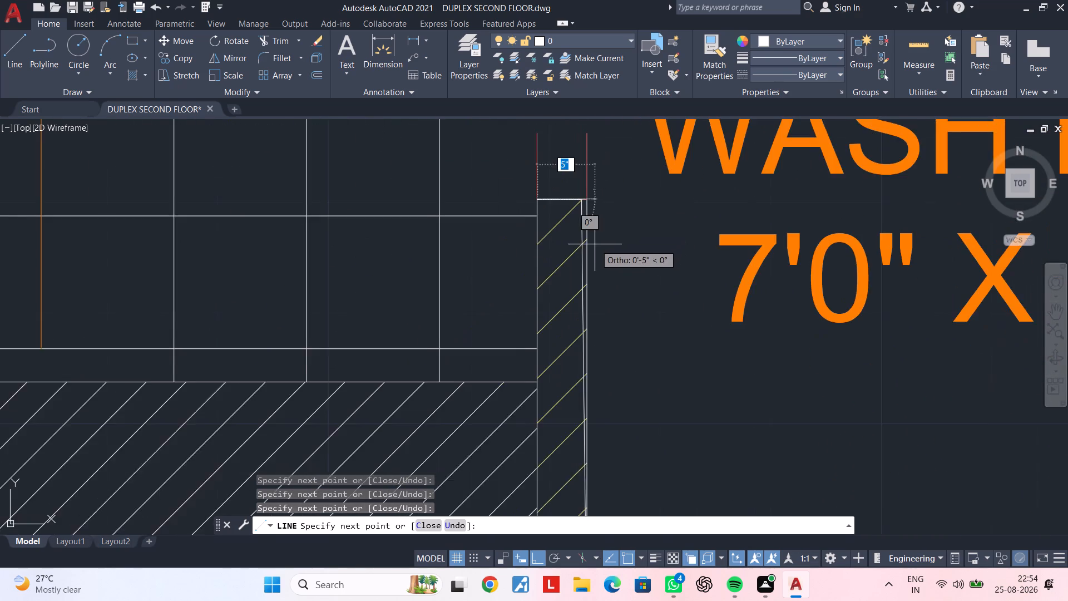
middle_click_drag(595, 237, 603, 169)
key("Escape")
key("Escape")
Stretch the north end of the slanted line on the wash room partition's east face to the door jamb's east corner.
middle_click_drag(594, 165, 567, 260)
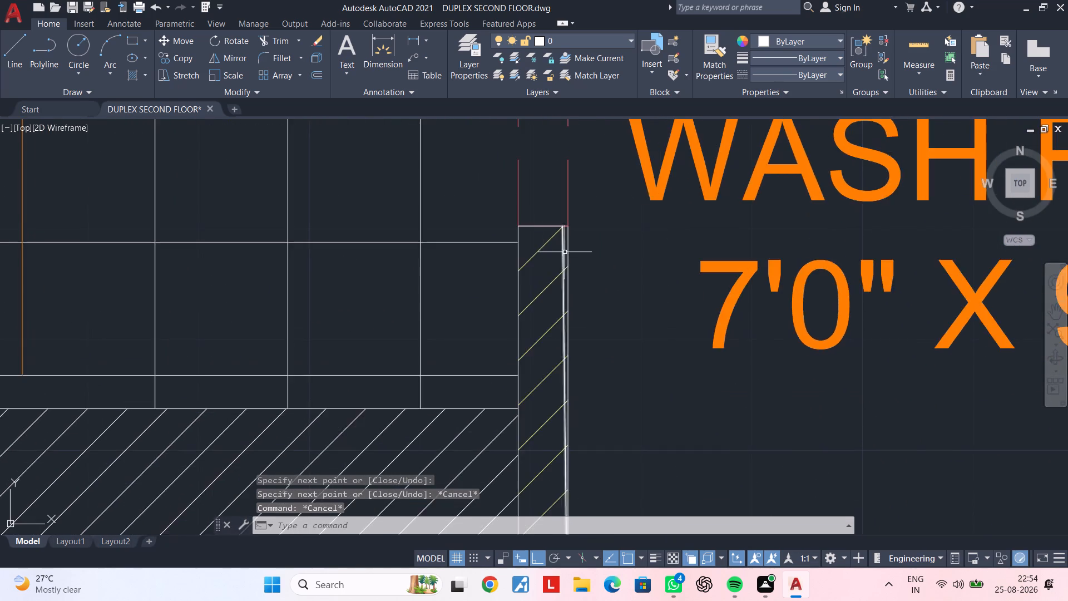
scroll(565, 247, "up", 2)
left_click(556, 242)
left_click(555, 196)
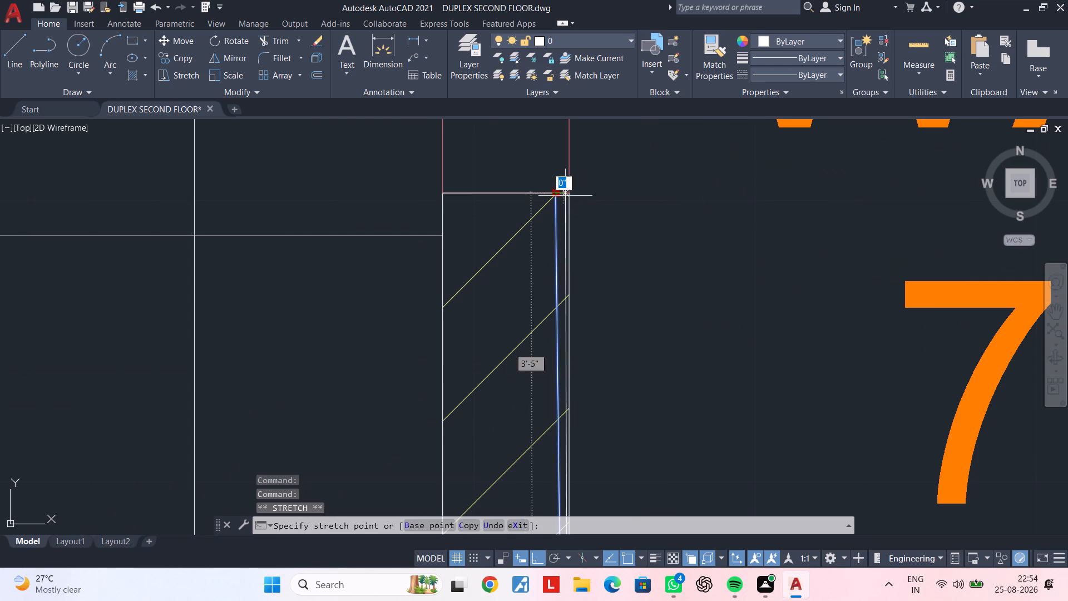
left_click(573, 196)
key("Escape")
Draw a line across the wash room partition's full door jamb and down its west face to the south wall.
key("l")
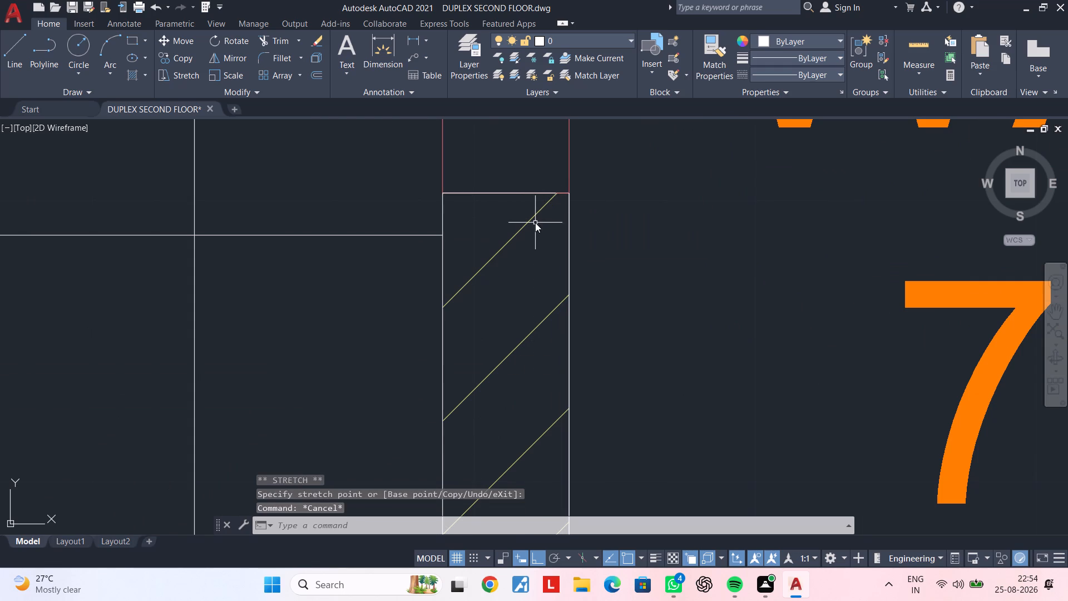
key("space")
left_click(571, 196)
left_click(445, 197)
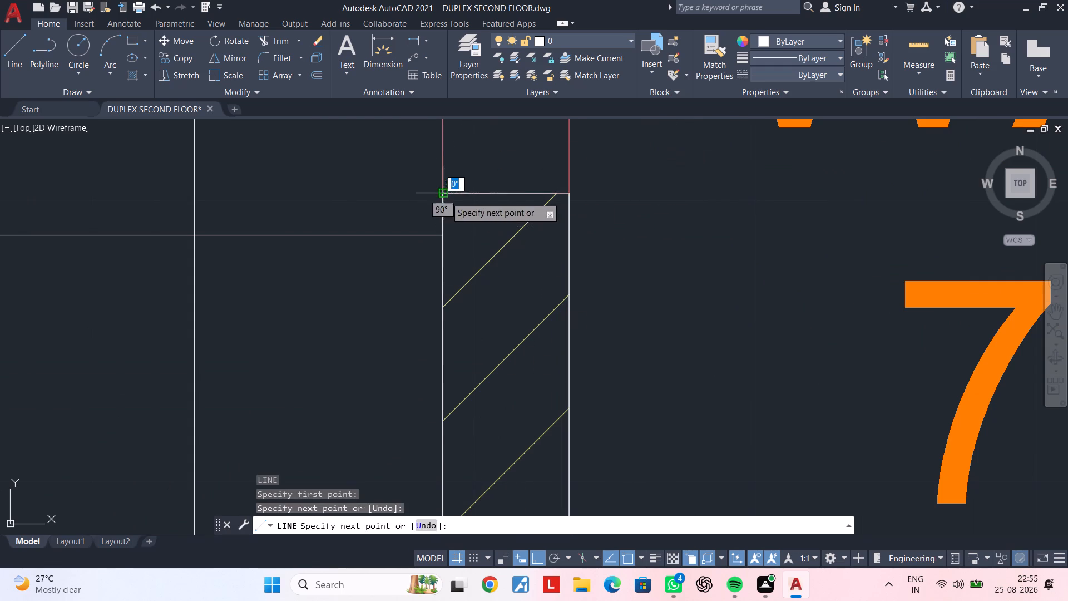
scroll(451, 289, "down", 1)
middle_click_drag(446, 244, 461, 56)
scroll(459, 346, "down", 2)
middle_click_drag(459, 334, 462, 94)
scroll(471, 289, "up", 1)
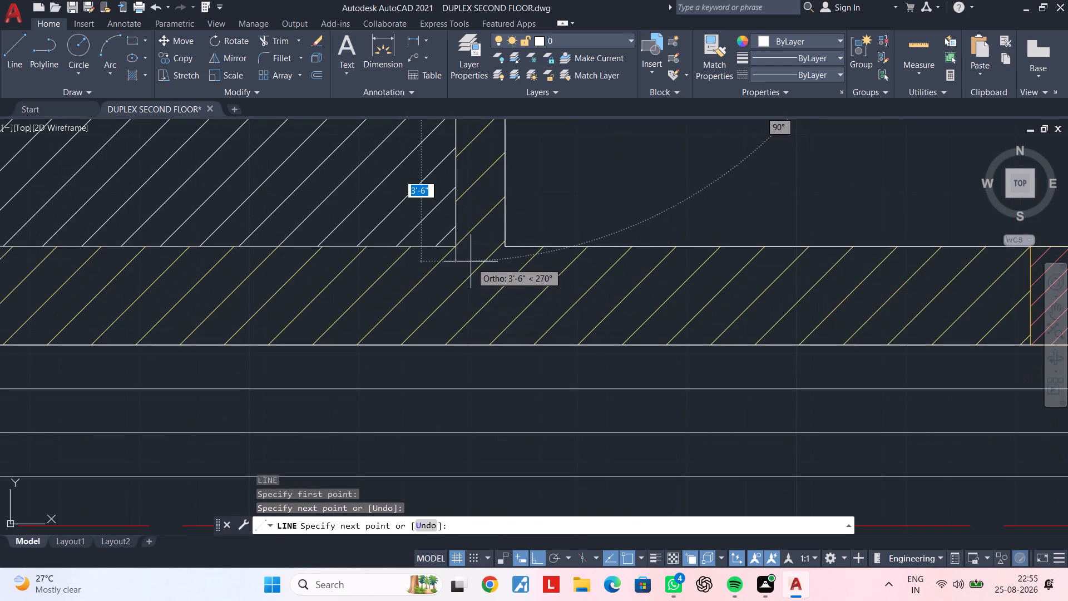
left_click(454, 248)
Trace the dress room's south wall west to its southwest corner, and the west wall's east face north to the hall-side door jamb.
scroll(353, 261, "down", 2)
middle_click_drag(366, 259, 993, 298)
scroll(676, 290, "up", 2)
left_click(635, 299)
middle_click_drag(643, 205, 631, 469)
scroll(631, 469, "down", 2)
middle_click_drag(645, 282, 633, 520)
middle_click_drag(640, 250, 630, 471)
scroll(614, 424, "up", 3)
middle_click_drag(591, 315, 583, 446)
left_click(582, 285)
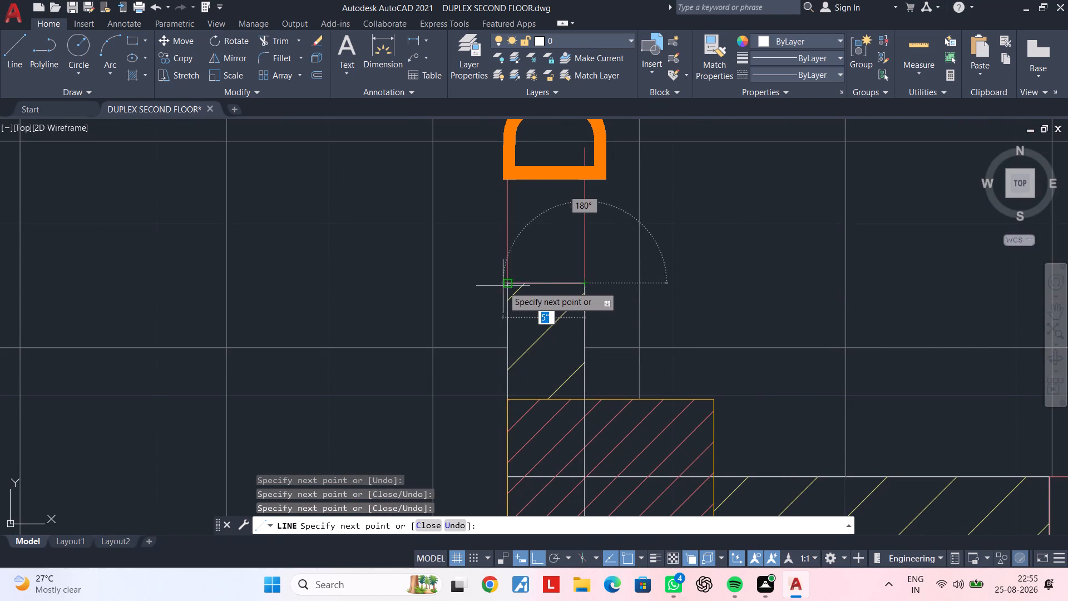
Trace across the hall-side door jamb and down the wall's west face to the hall's inner southeast corner.
left_click(503, 283)
middle_click_drag(513, 449, 567, 135)
scroll(568, 211, "down", 2)
middle_click_drag(571, 334, 584, 95)
scroll(580, 390, "down", 1)
middle_click_drag(580, 390, 613, 92)
scroll(612, 352, "up", 3)
left_click(597, 238)
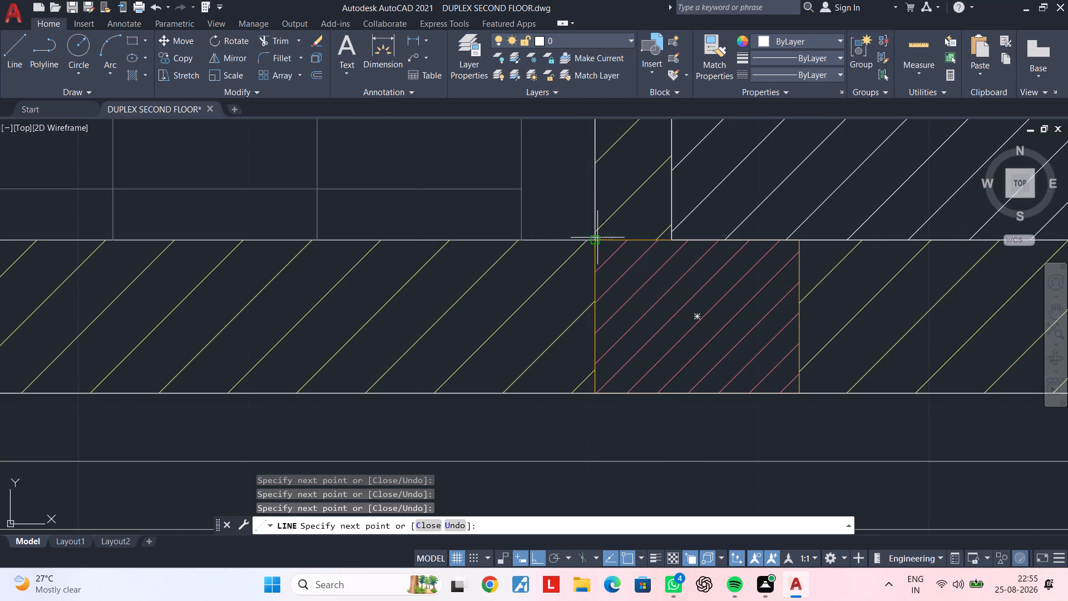
Trace the hall's south wall inner face west past D1/C, and 2'-9" up the west wall to the lower window's north end.
scroll(398, 254, "down", 1)
middle_click_drag(408, 255, 1067, 348)
scroll(508, 354, "down", 2)
middle_click_drag(439, 348, 1008, 333)
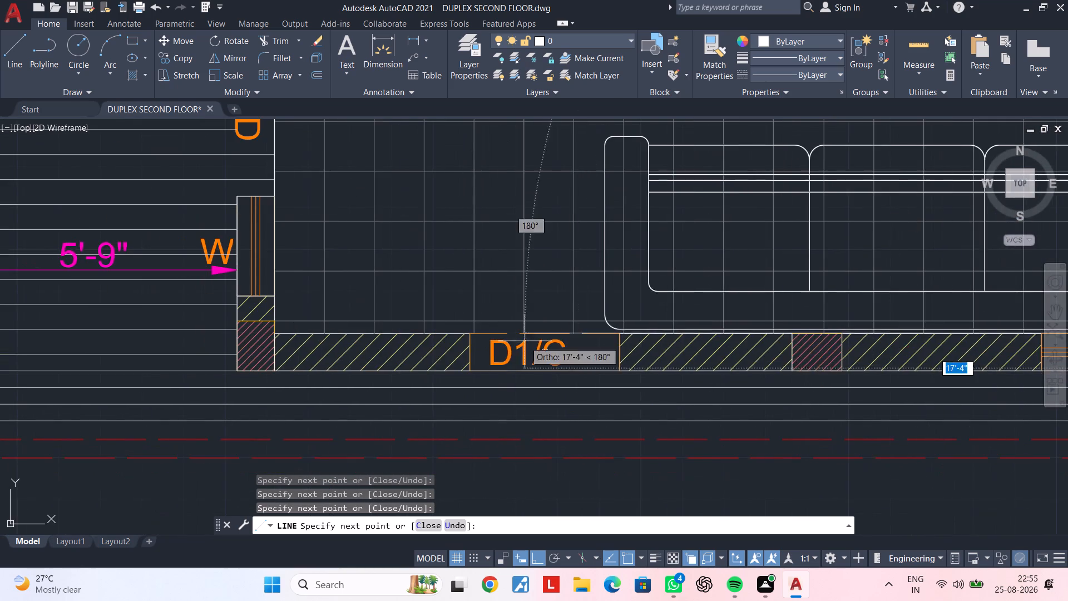
middle_click_drag(526, 341, 735, 344)
scroll(525, 339, "up", 3)
left_click(352, 329)
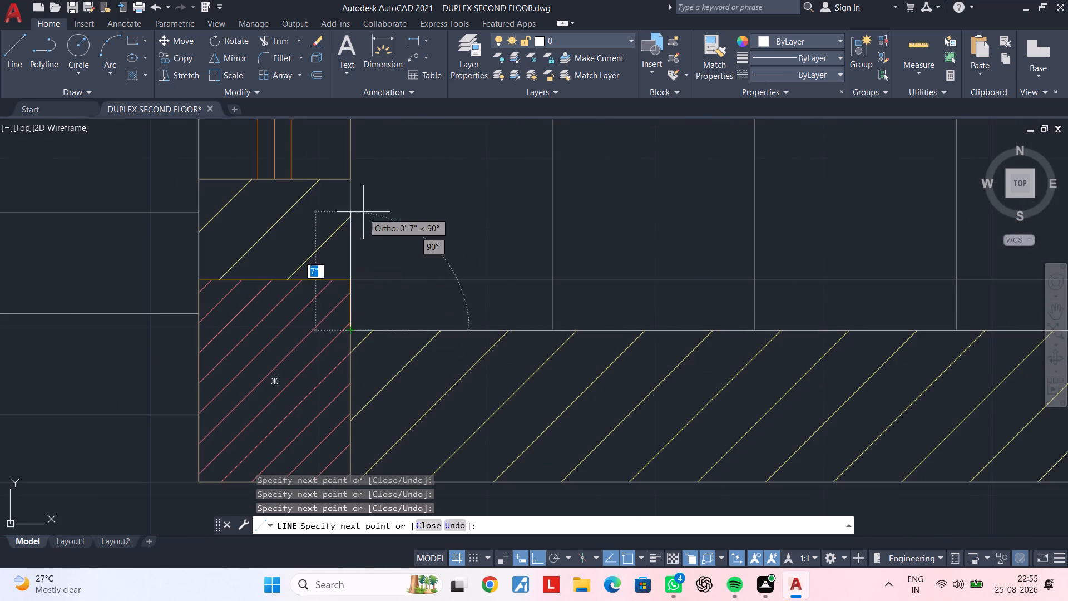
middle_click_drag(364, 224, 364, 361)
scroll(339, 264, "down", 2)
middle_click_drag(339, 264, 329, 427)
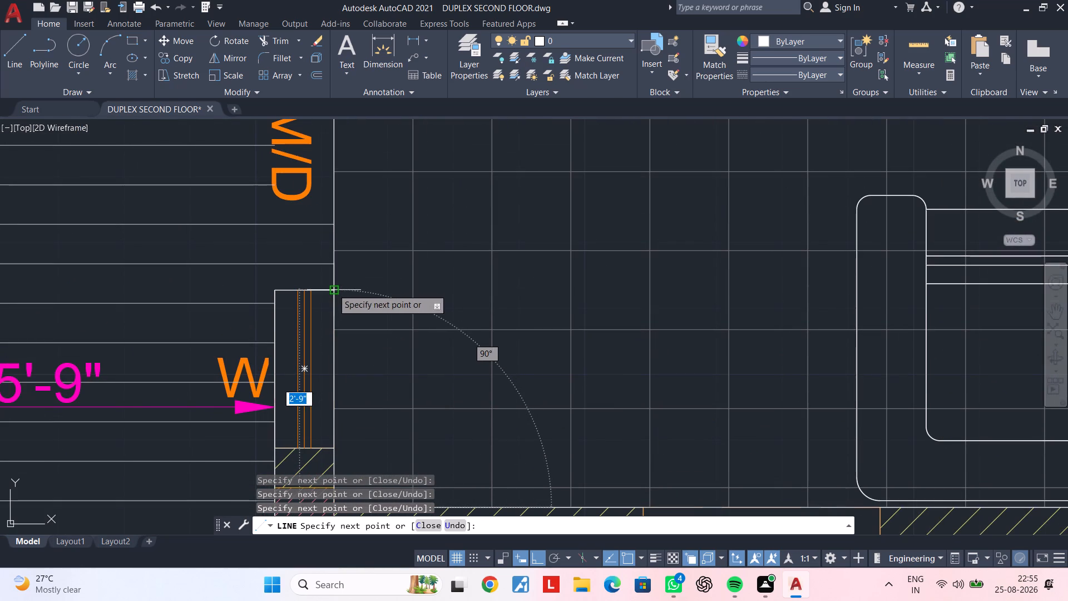
left_click(333, 289)
key("Escape")
key("Escape")
Trace the hall's west wall inner face about 6'-7" north from the upper window's south end to the pooja partition wall.
scroll(694, 255, "down", 2)
middle_click_drag(640, 302, 528, 356)
middle_click_drag(685, 242, 542, 426)
middle_click_drag(466, 361, 547, 348)
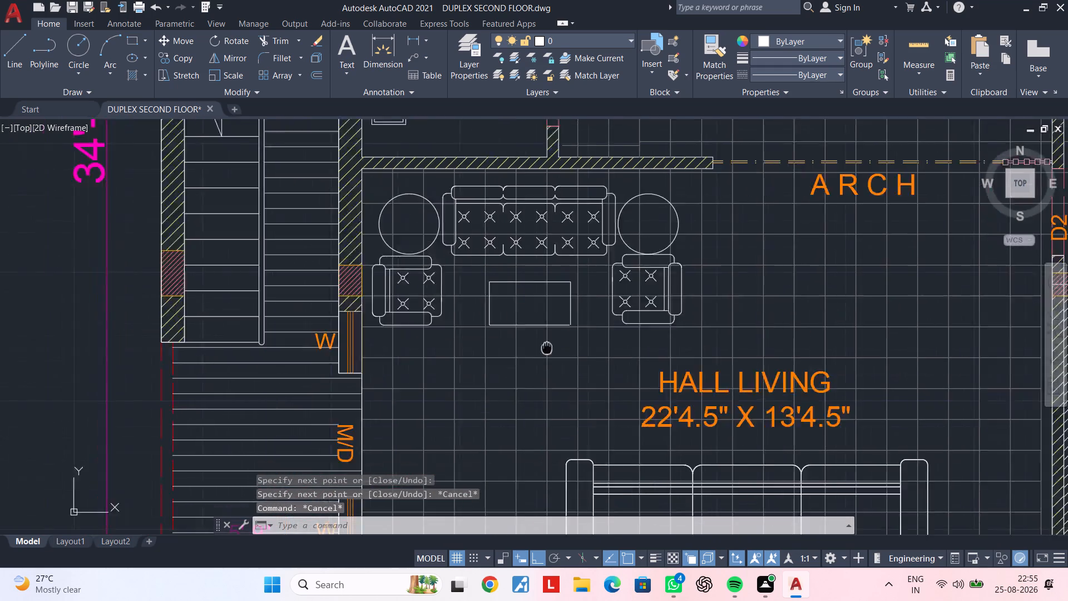
middle_click_drag(547, 348, 729, 372)
middle_click_drag(596, 350, 507, 427)
middle_click_drag(730, 323, 600, 347)
key("space")
scroll(337, 285, "up", 3)
scroll(387, 344, "down", 1)
middle_click_drag(388, 339, 468, 162)
scroll(403, 307, "up", 1)
scroll(456, 308, "down", 2)
middle_click_drag(457, 313, 466, 249)
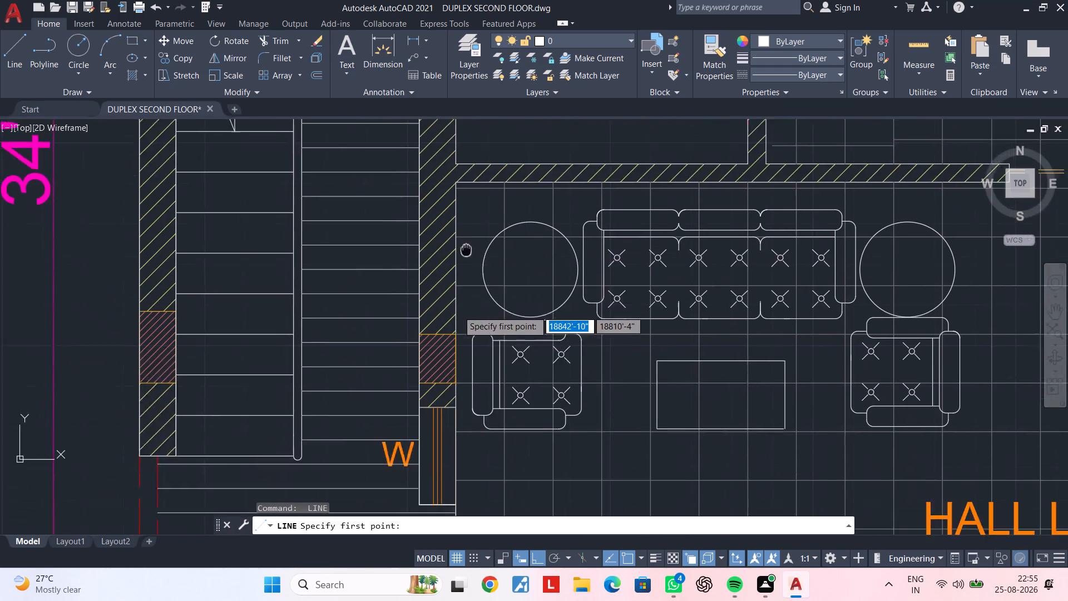
middle_click_drag(466, 249, 473, 182)
scroll(463, 429, "up", 2)
left_click(455, 446)
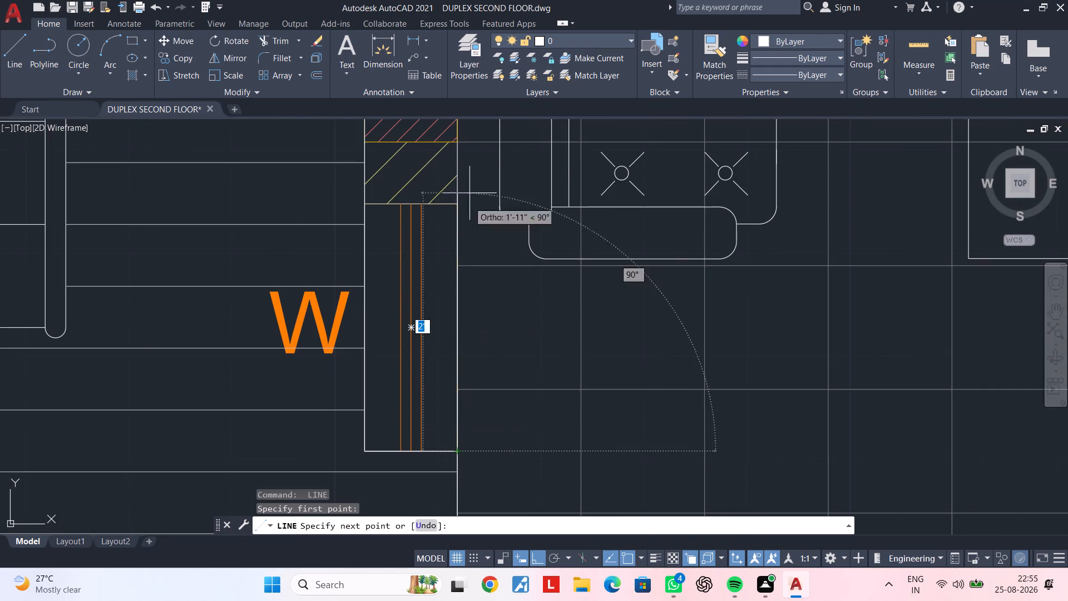
middle_click_drag(477, 152, 448, 476)
middle_click_drag(426, 162, 411, 460)
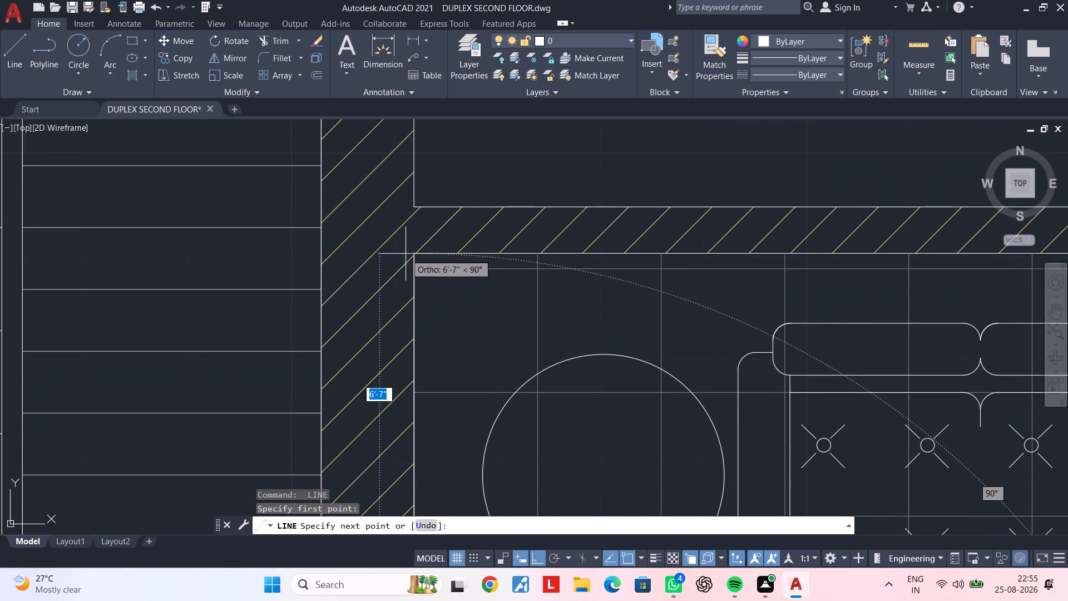
left_click(413, 254)
Trace the hall's north partition along its south face east to the arch, and up the wall's 5" end.
scroll(924, 272, "down", 1)
middle_click_drag(940, 272, 309, 261)
middle_click_drag(879, 295, 647, 295)
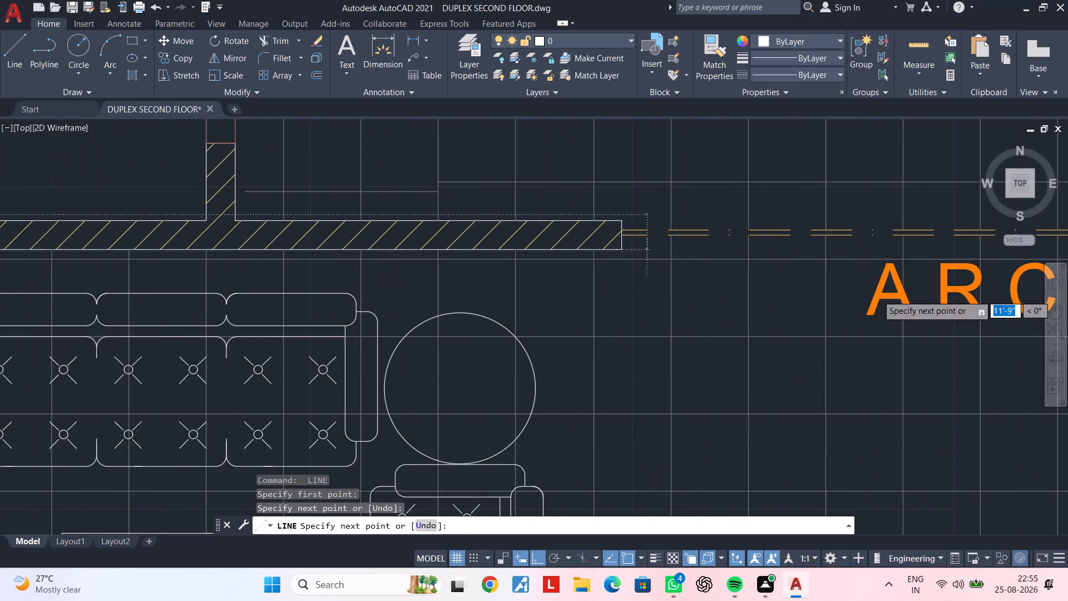
scroll(655, 255, "up", 3)
left_click(506, 237)
middle_click_drag(502, 203, 481, 382)
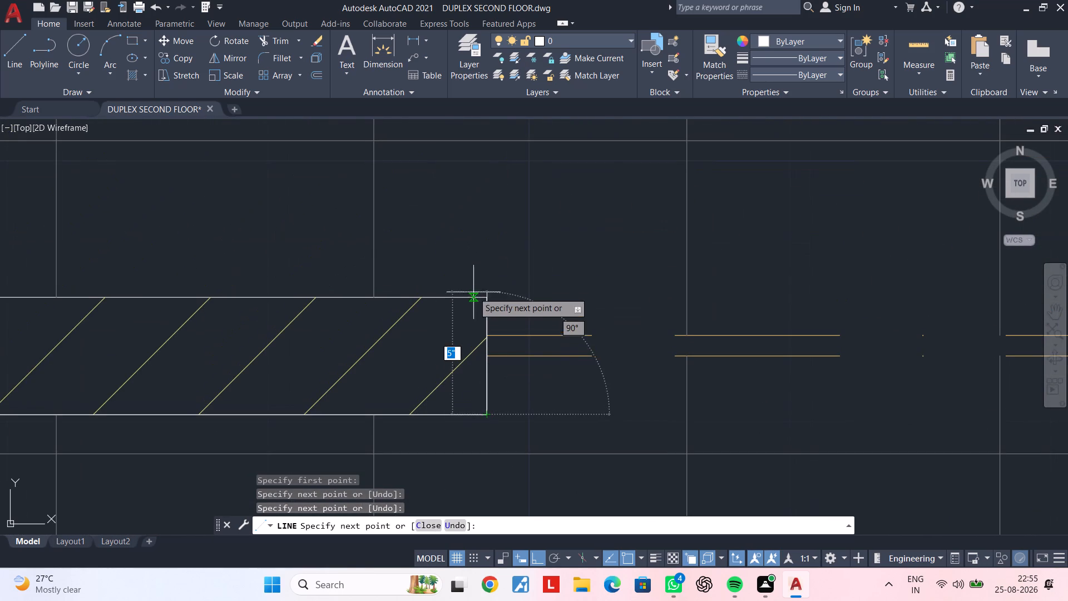
left_click(485, 299)
Trace the partition's north face west to the pooja door, and around the short wall stub below that door.
middle_click_drag(285, 293, 1010, 367)
scroll(366, 344, "down", 3)
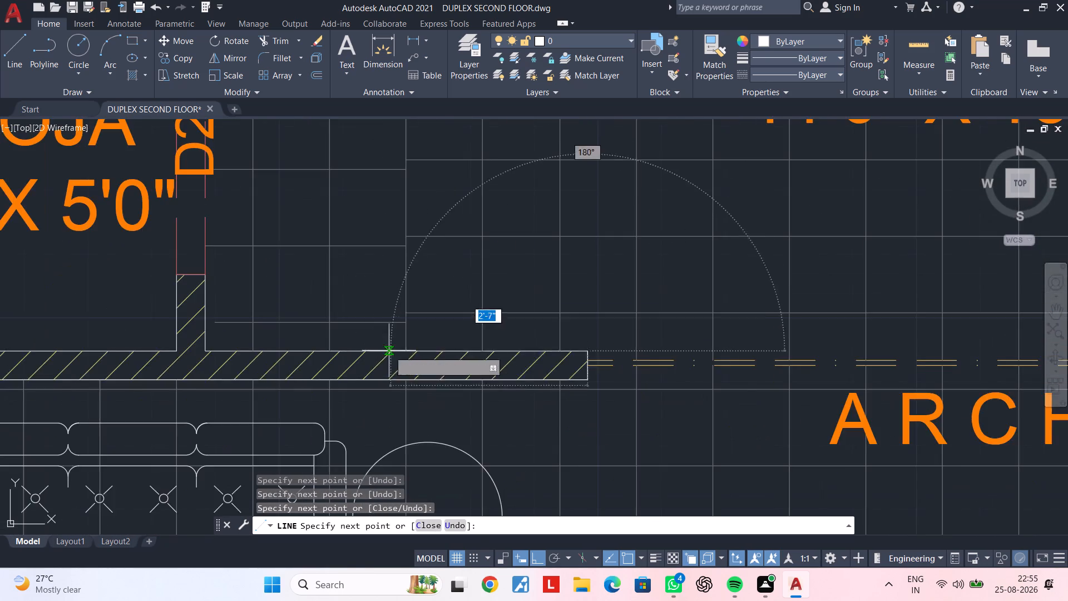
middle_click_drag(375, 353, 862, 368)
scroll(678, 378, "up", 2)
left_click(702, 349)
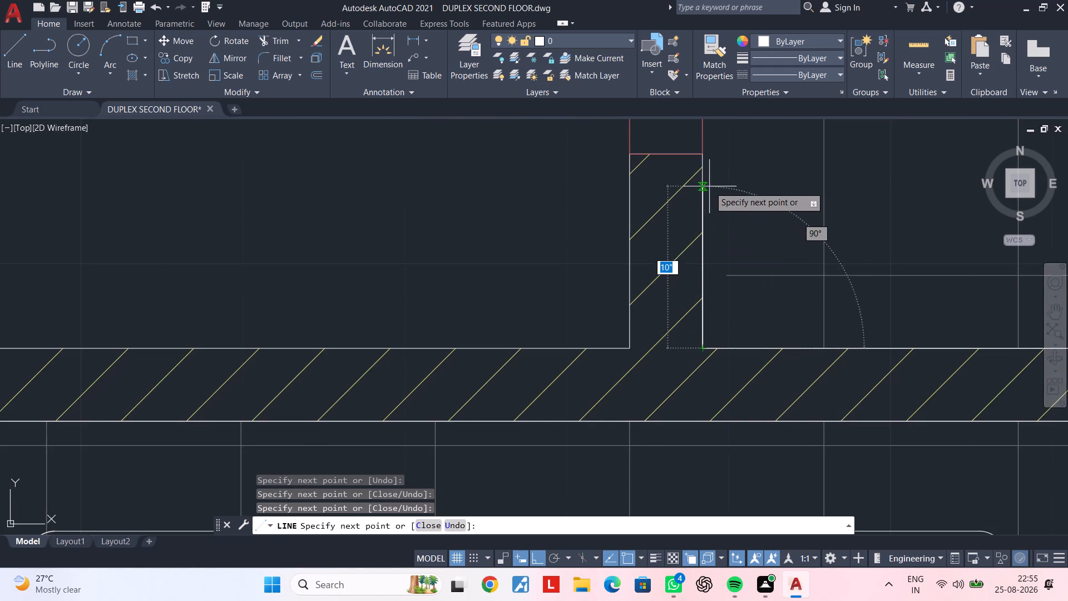
left_click(705, 156)
left_click(632, 155)
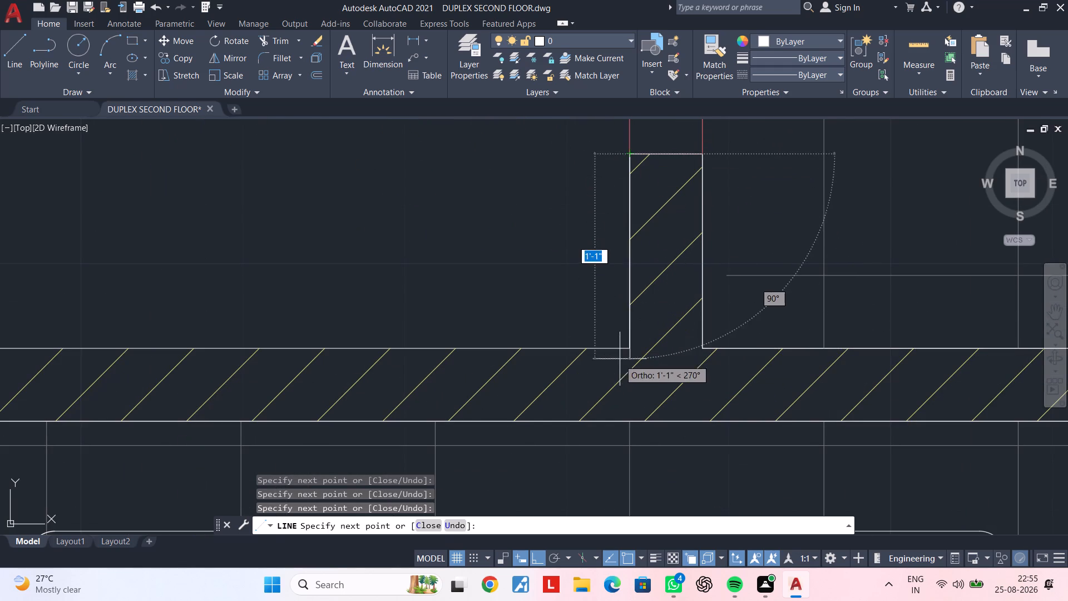
left_click(627, 347)
Trace the pooja room's south wall inner face west, and its west wall north to the room's inner northwest corner.
middle_click_drag(434, 346, 1067, 356)
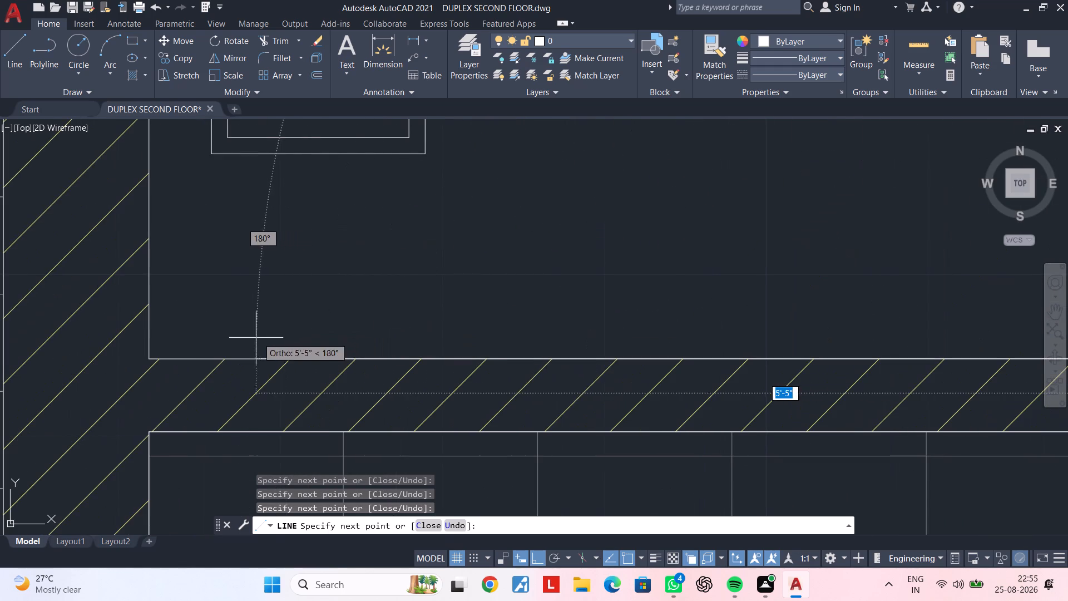
left_click(152, 358)
middle_click_drag(176, 270, 264, 577)
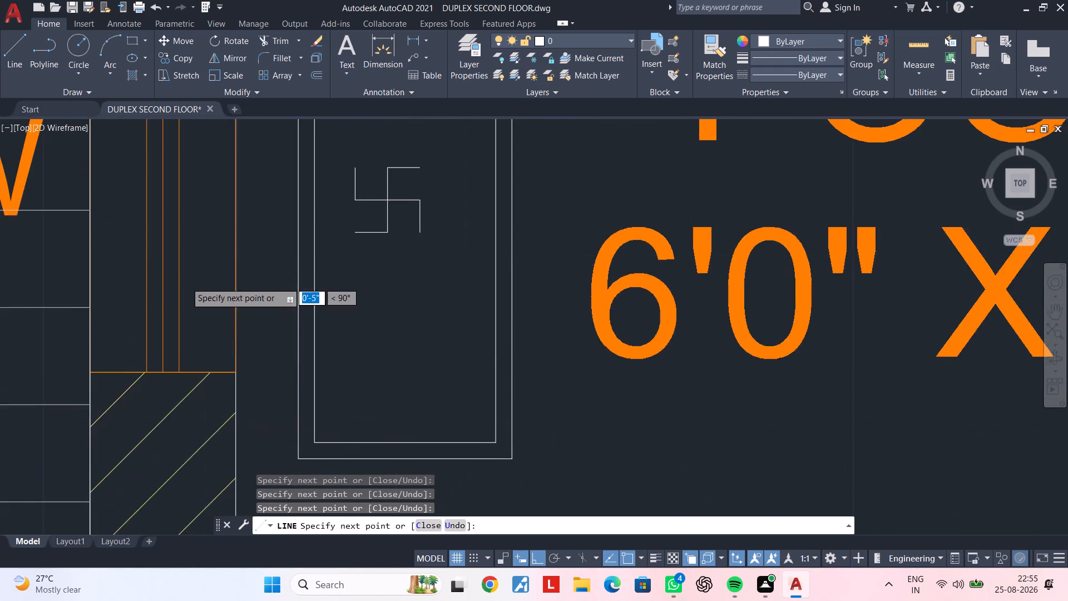
middle_click_drag(264, 577, 264, 577)
scroll(238, 346, "down", 2)
scroll(243, 342, "up", 2)
middle_click_drag(247, 335, 250, 512)
scroll(181, 306, "down", 2)
middle_click_drag(195, 275, 208, 474)
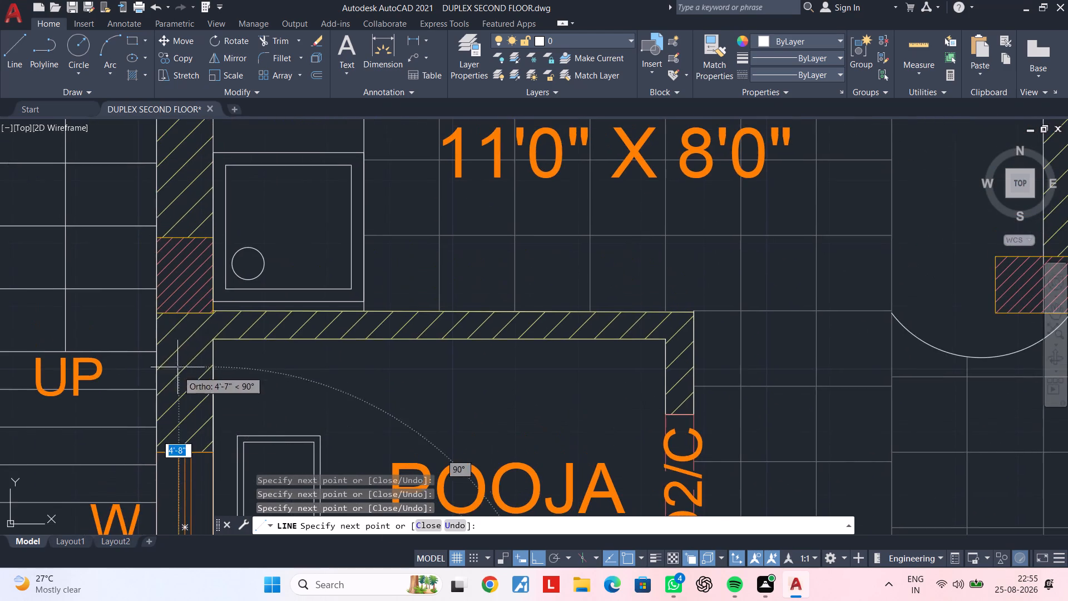
scroll(199, 334, "up", 1)
left_click(220, 343)
Trace the pooja room's north wall inner face east, around the D2/C door's north jamb, and up to the outer northeast corner.
middle_click_drag(784, 356, 414, 348)
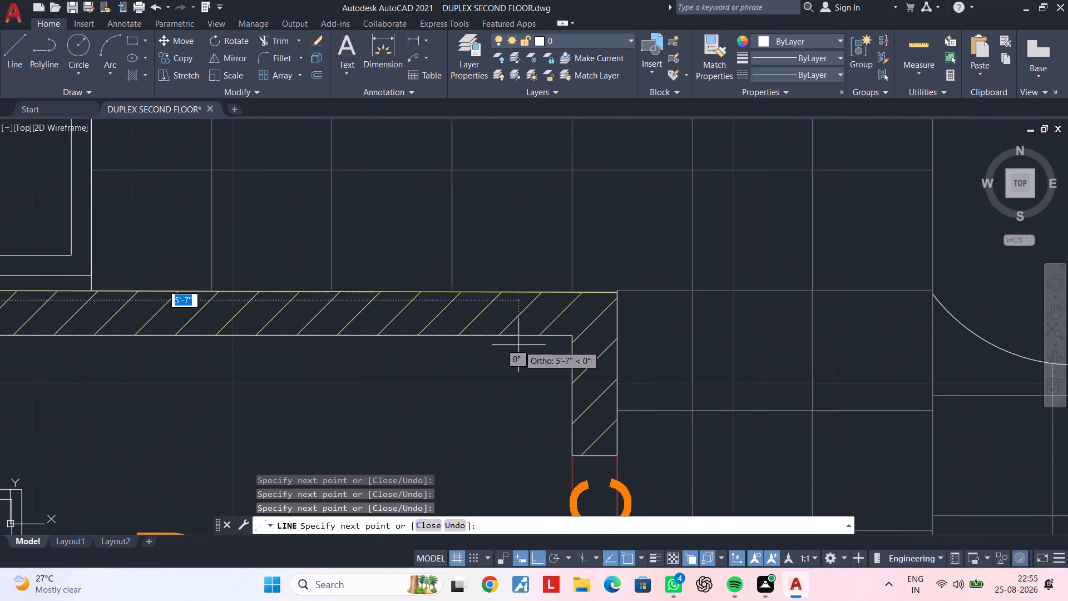
left_click(573, 336)
left_click(570, 450)
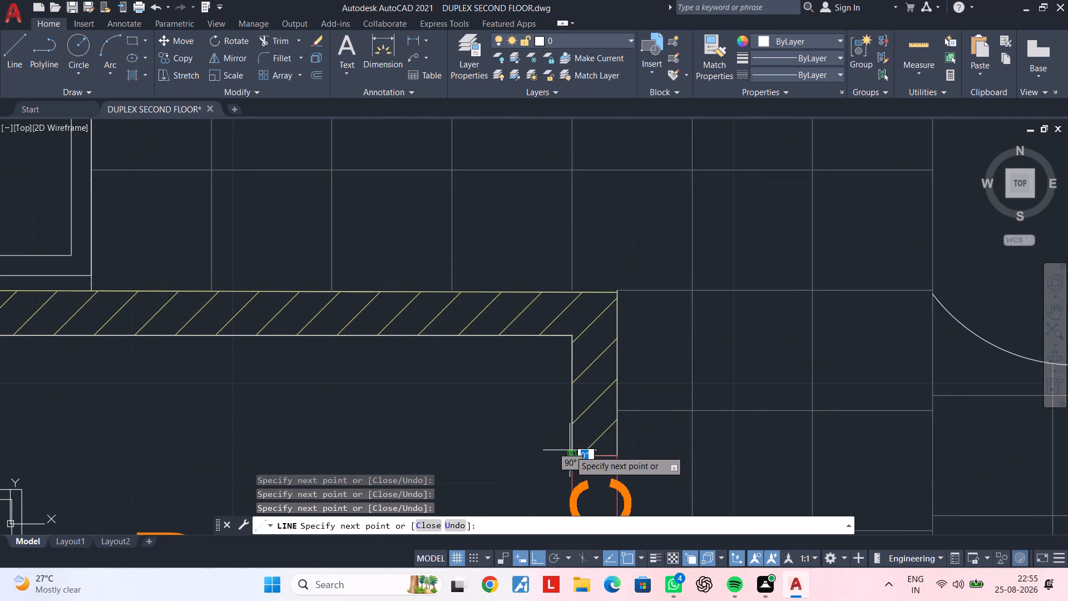
left_click(620, 455)
left_click(621, 293)
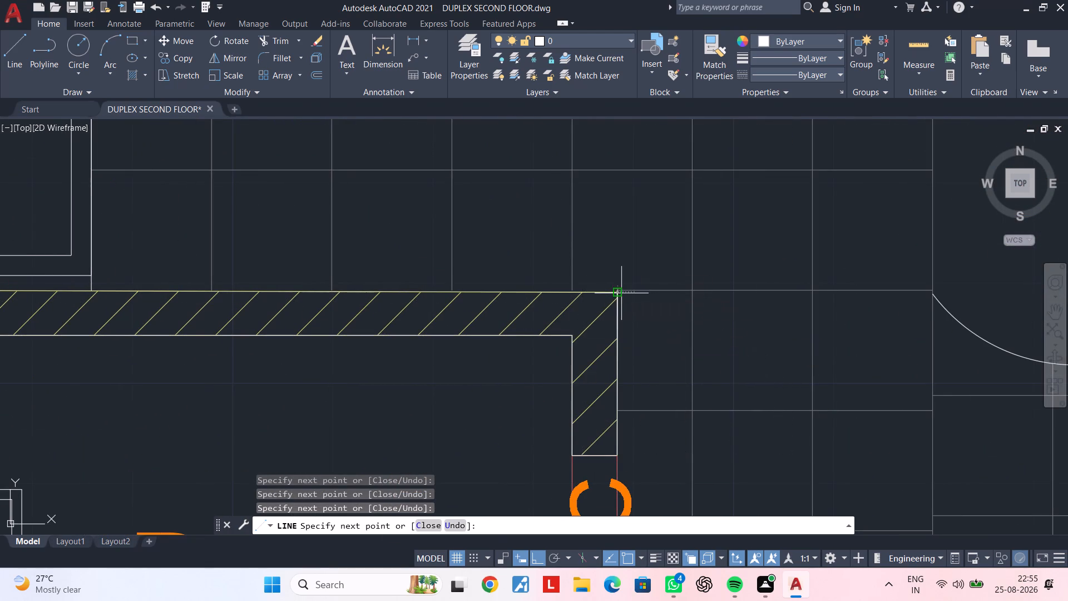
Trace the pooja room's north wall outer face west about 6'-4", and the kitchen's west wall inner face north to its northwest corner.
middle_click_drag(268, 287, 919, 302)
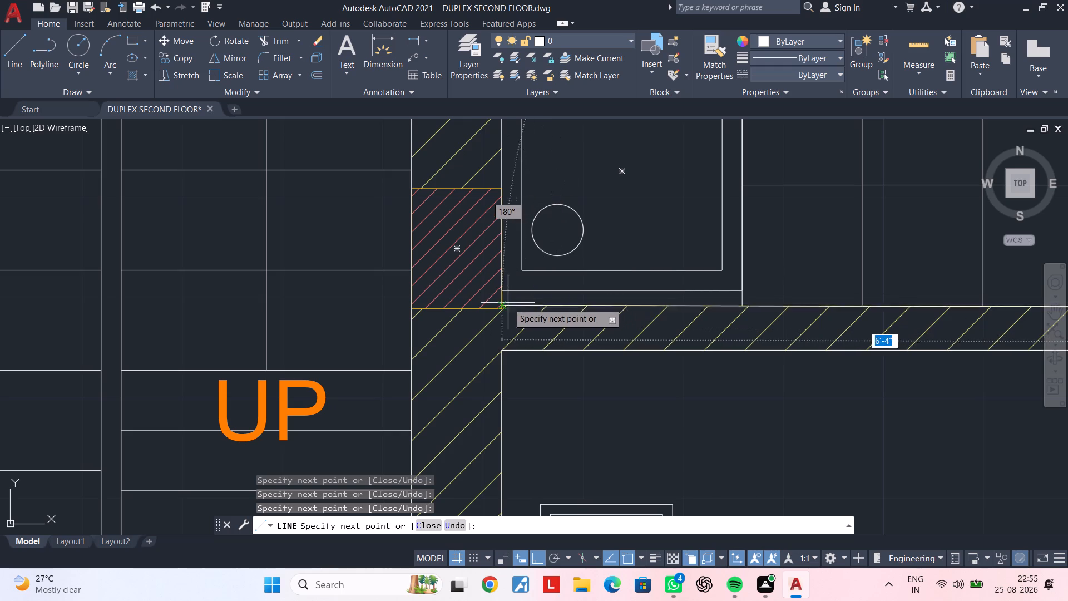
scroll(503, 304, "up", 3)
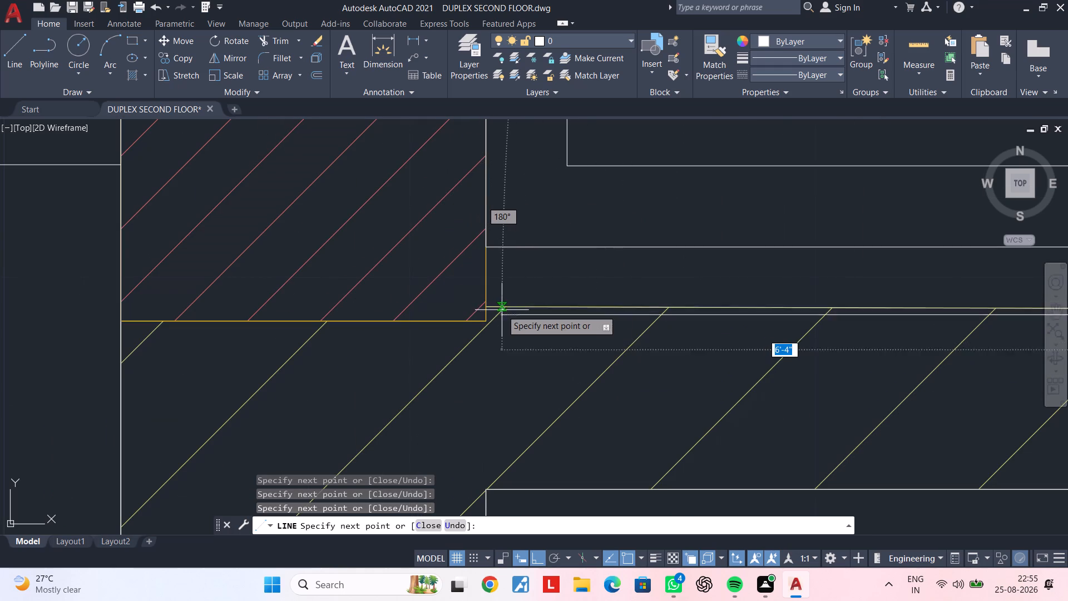
scroll(495, 314, "up", 3)
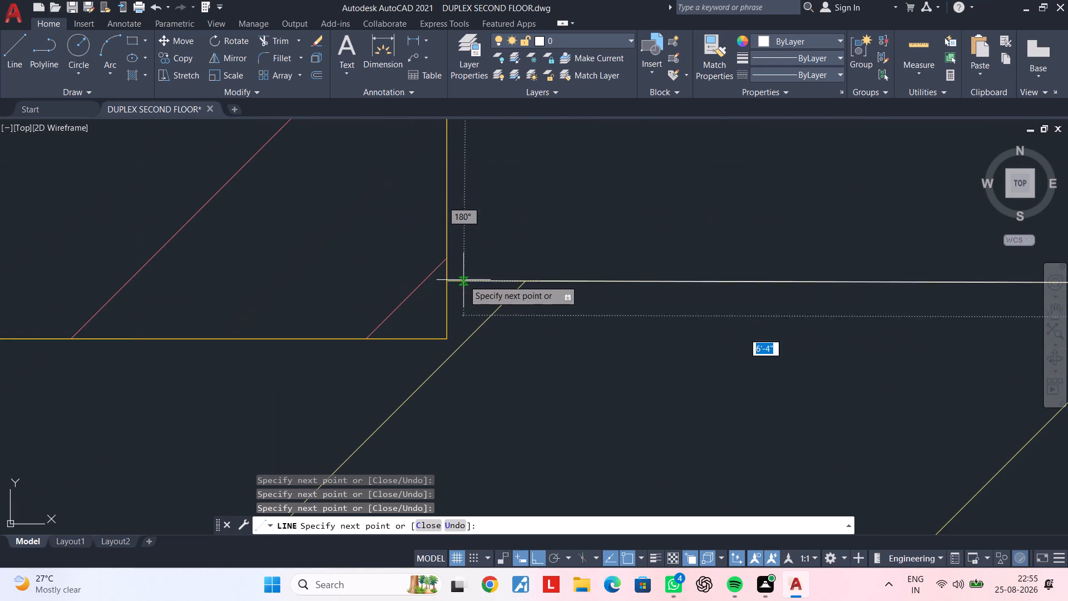
left_click(451, 280)
scroll(476, 250, "down", 3)
scroll(472, 146, "down", 1)
middle_click_drag(483, 262, 467, 462)
scroll(464, 302, "down", 2)
middle_click_drag(466, 266, 448, 593)
scroll(478, 271, "down", 2)
middle_click_drag(476, 281, 424, 595)
middle_click_drag(424, 412, 408, 238)
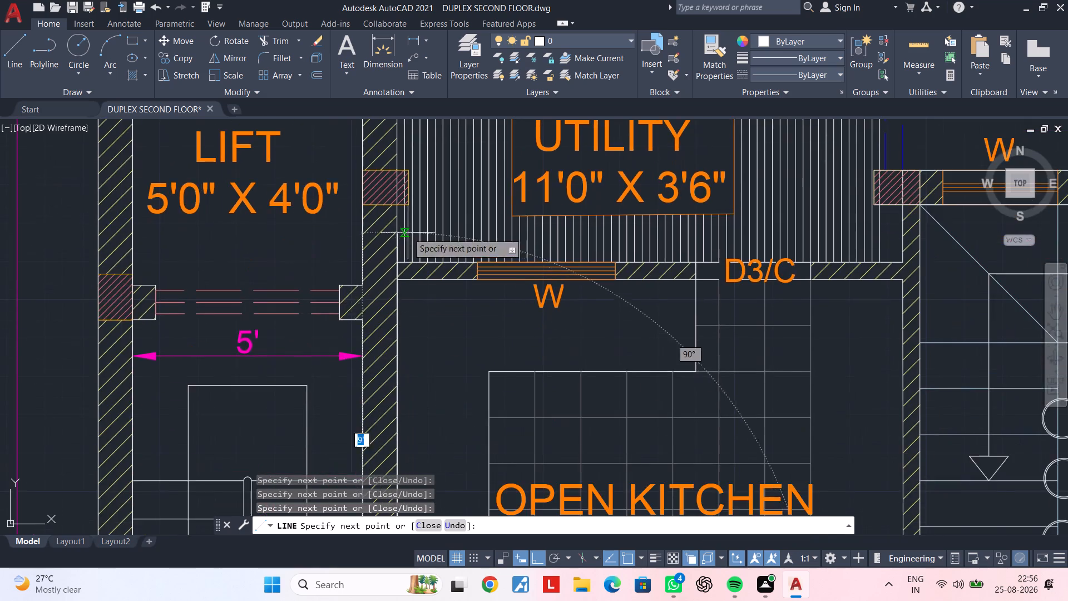
scroll(400, 291, "up", 4)
left_click(358, 219)
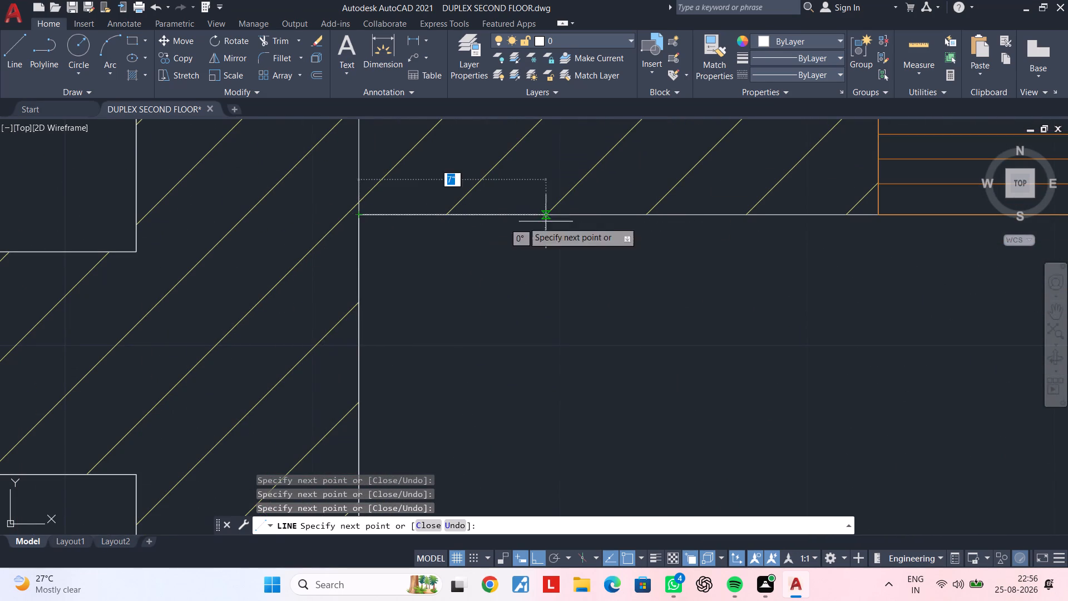
Trace the kitchen's north wall inner face east about 6'-6" to the D3/C door, and up the door's west jamb.
middle_click_drag(729, 217, 396, 246)
scroll(488, 274, "down", 2)
middle_click_drag(535, 260, 296, 285)
middle_click_drag(684, 283, 438, 290)
scroll(569, 309, "up", 2)
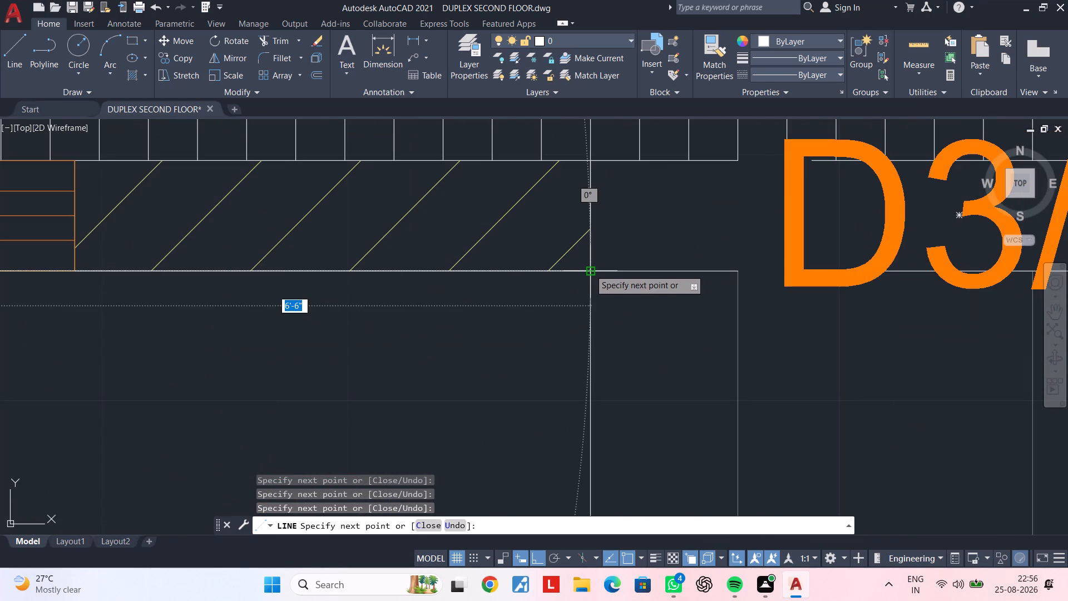
scroll(592, 271, "down", 3)
scroll(588, 278, "up", 3)
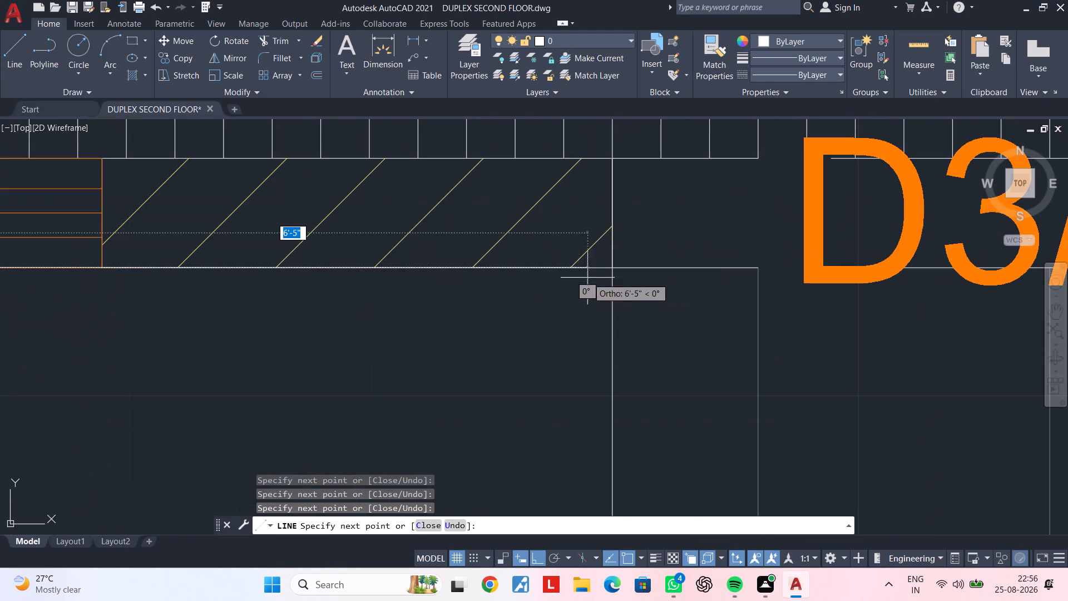
scroll(610, 269, "down", 3)
scroll(612, 274, "up", 3)
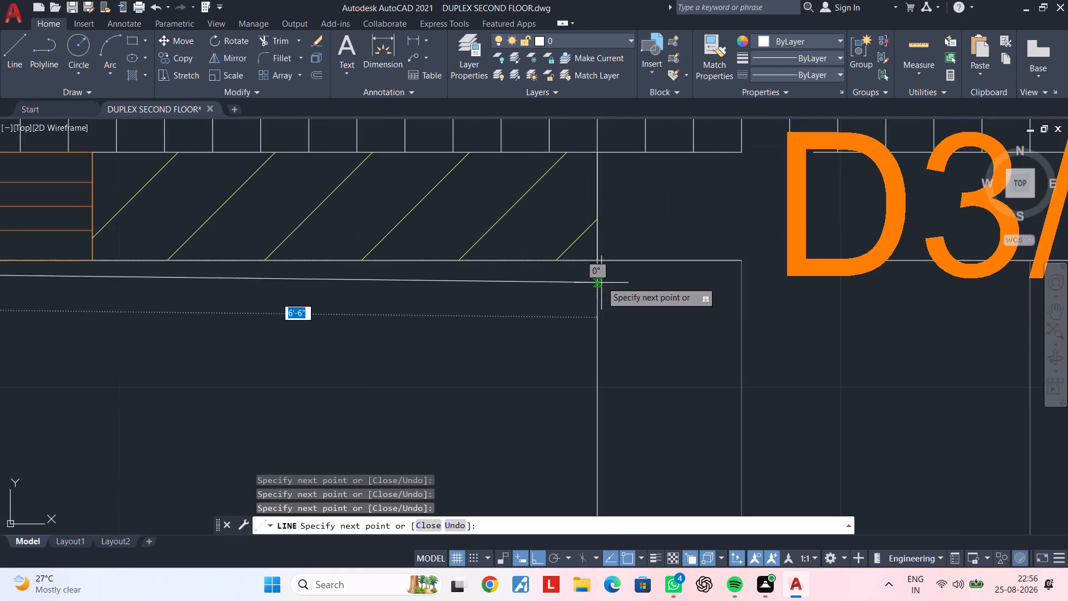
left_click(597, 259)
left_click(596, 150)
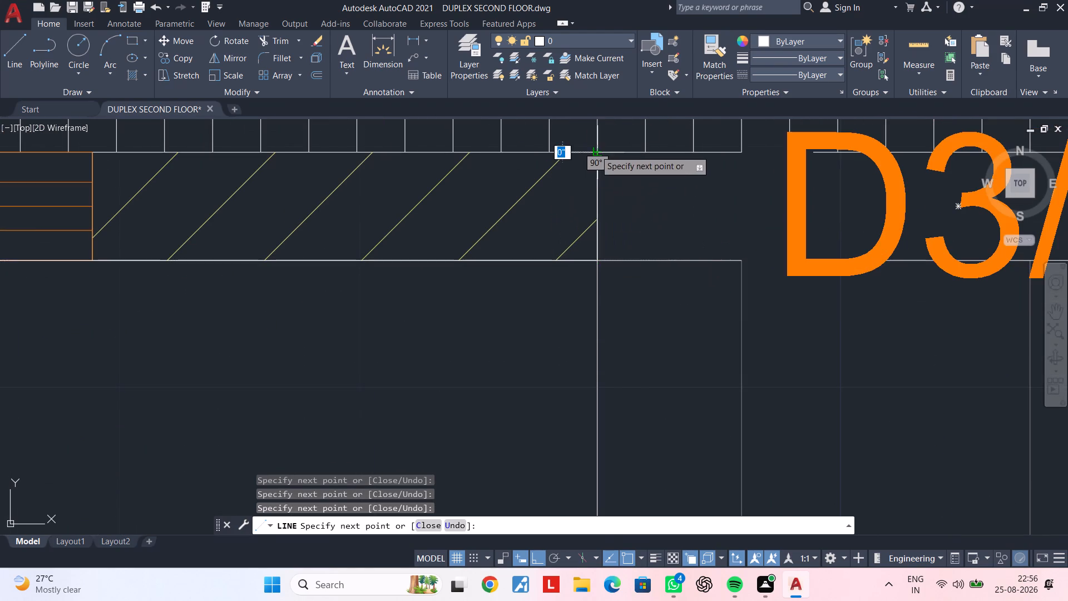
Trace the kitchen's north wall utility-side face west, and the lift's east wall outer face north about 4'-3" to the outer corner.
middle_click_drag(363, 188, 982, 265)
middle_click_drag(360, 257, 1038, 303)
middle_click_drag(374, 260, 687, 259)
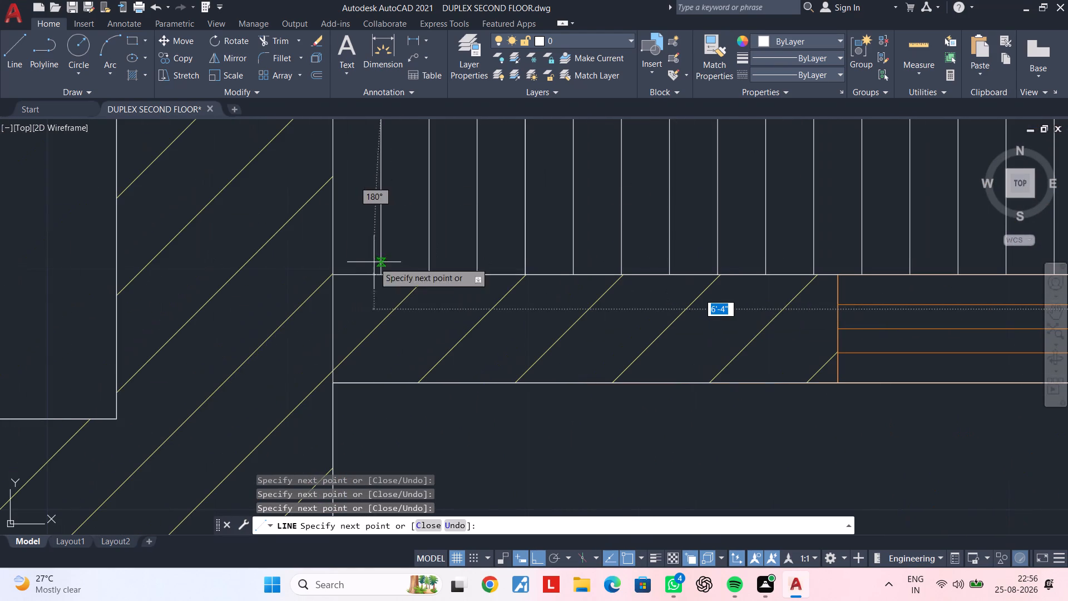
left_click(329, 273)
middle_click_drag(348, 267, 345, 476)
scroll(324, 338, "down", 2)
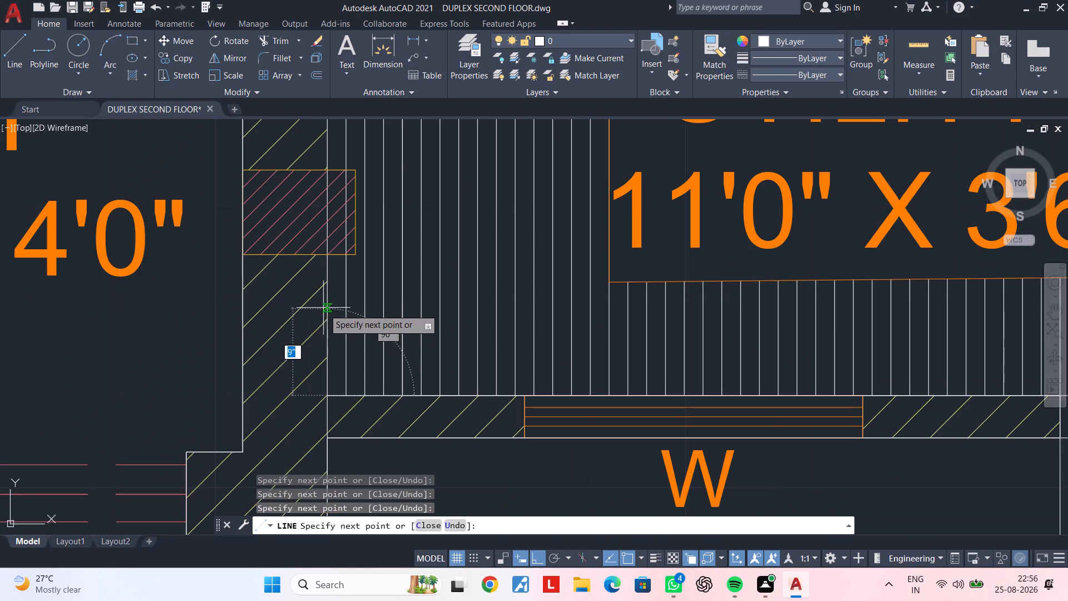
middle_click_drag(322, 292, 294, 531)
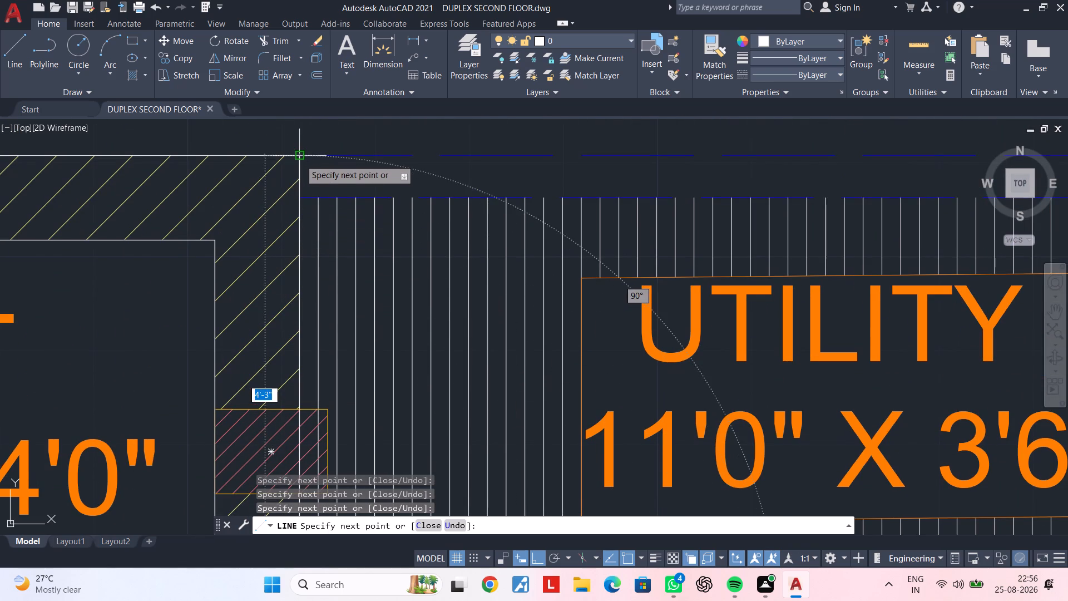
left_click(299, 158)
key("Escape")
Trace the D3/C door's 5" east jamb, the utility-side wall face east to the corner, and north through the column to its top edge.
scroll(513, 361, "down", 2)
middle_click_drag(640, 351, 202, 250)
middle_click_drag(496, 294, 458, 298)
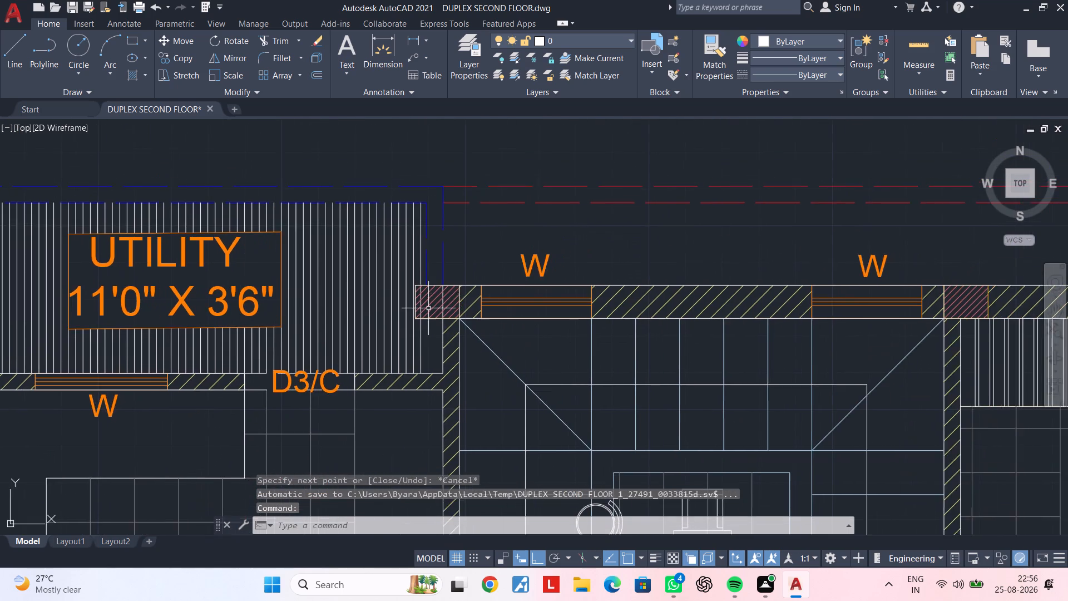
scroll(404, 328, "up", 3)
middle_click_drag(494, 363, 482, 228)
key("space")
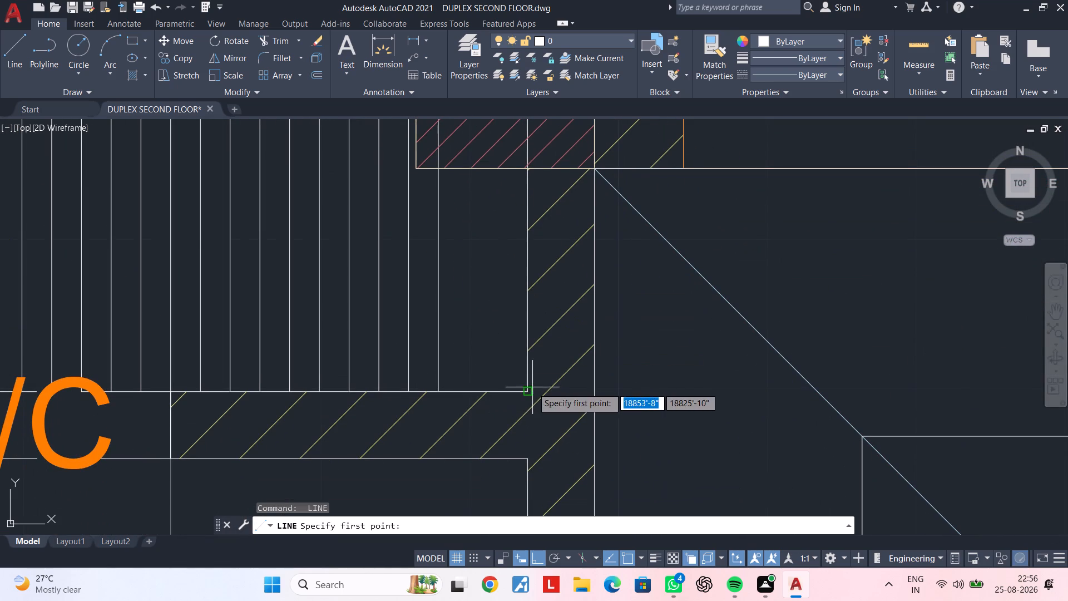
left_click(170, 456)
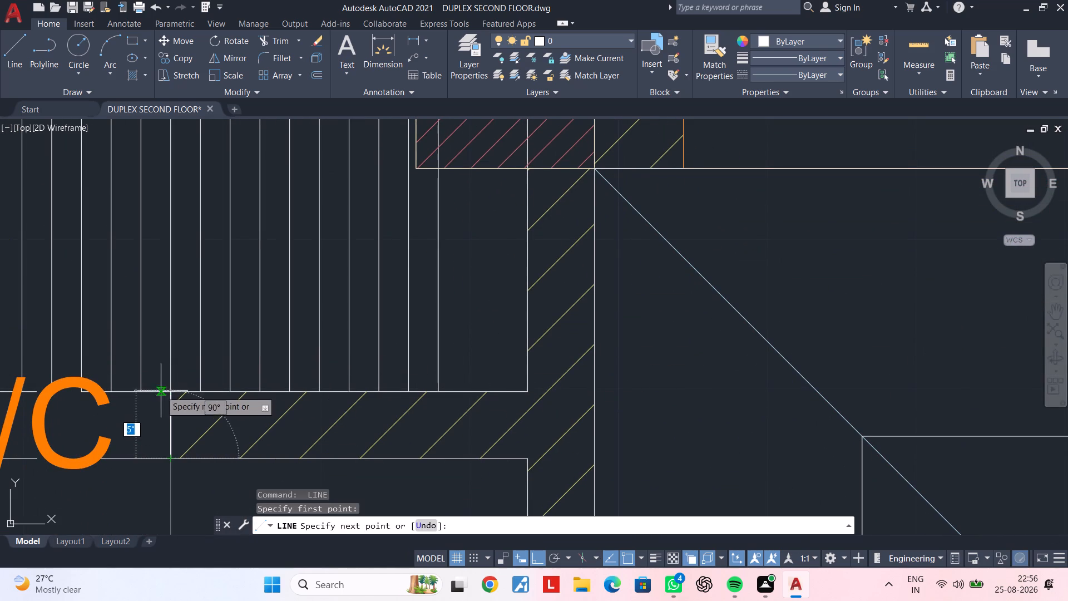
left_click(171, 388)
left_click(523, 393)
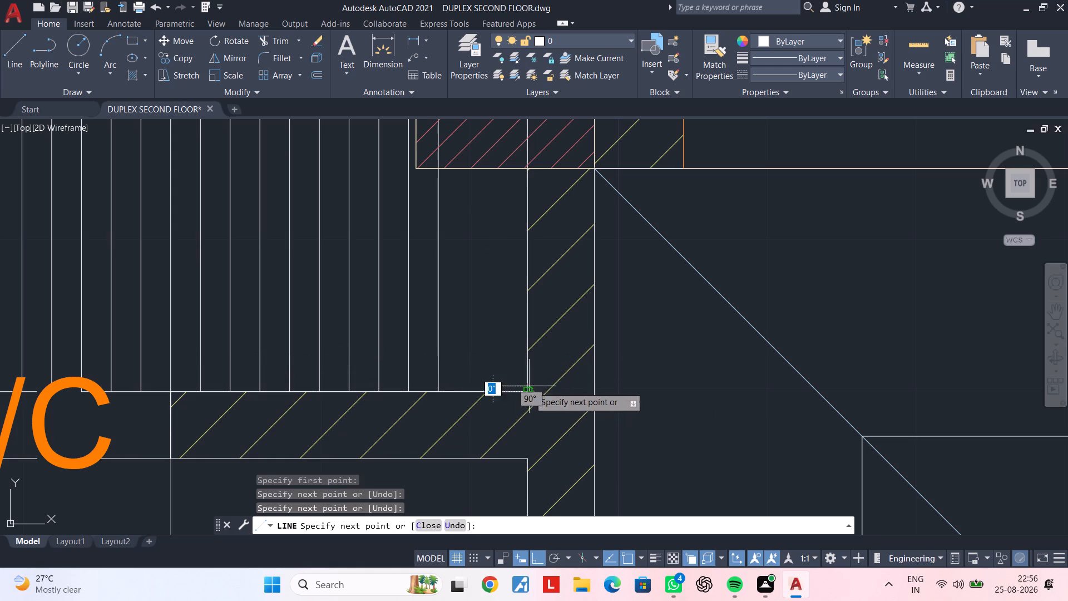
middle_click_drag(536, 274, 500, 464)
left_click(493, 226)
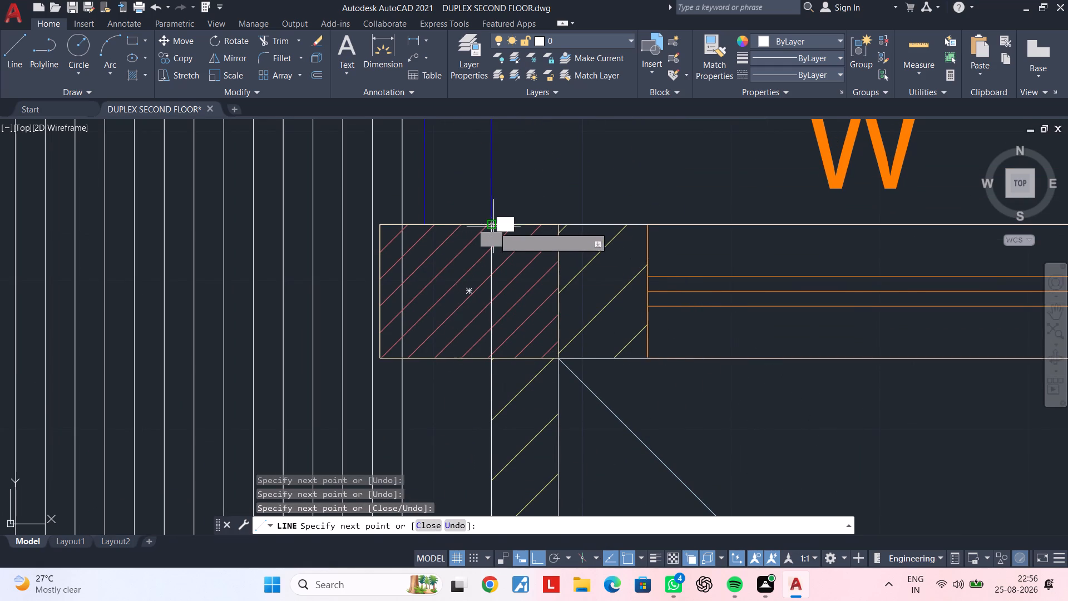
key("space")
Trace the kitchen-dining partition's dining-side face south about 9'-8" to the column's bottom edge, and west across the partition's end.
key("space")
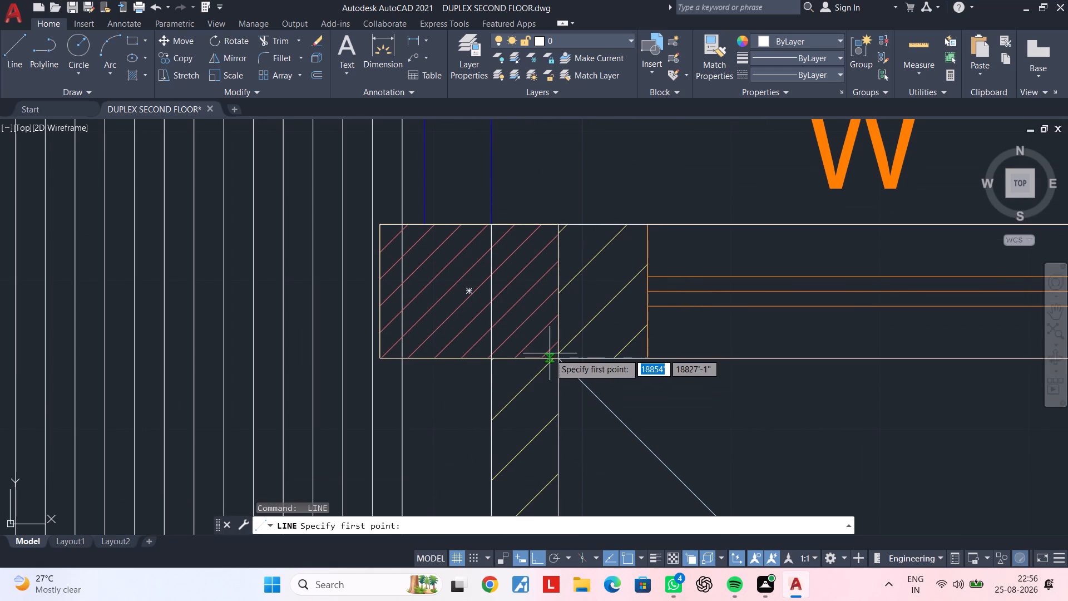
left_click_drag(558, 354, 560, 378)
middle_click_drag(552, 408, 558, 190)
scroll(569, 431, "down", 2)
middle_click_drag(579, 411, 582, 224)
scroll(581, 445, "down", 1)
middle_click_drag(581, 445, 581, 203)
scroll(595, 432, "up", 3)
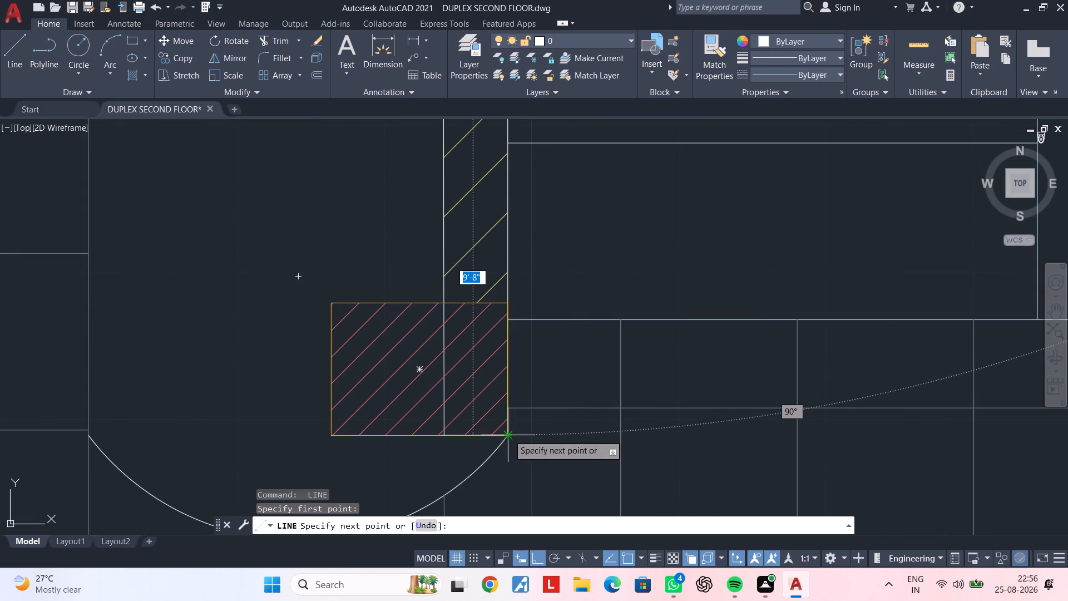
left_click(508, 435)
left_click(442, 435)
Trace the kitchen-dining partition's kitchen-side face north to the corner, and the kitchen's north wall inner face west to the D3/C east jamb.
middle_click_drag(461, 307, 461, 593)
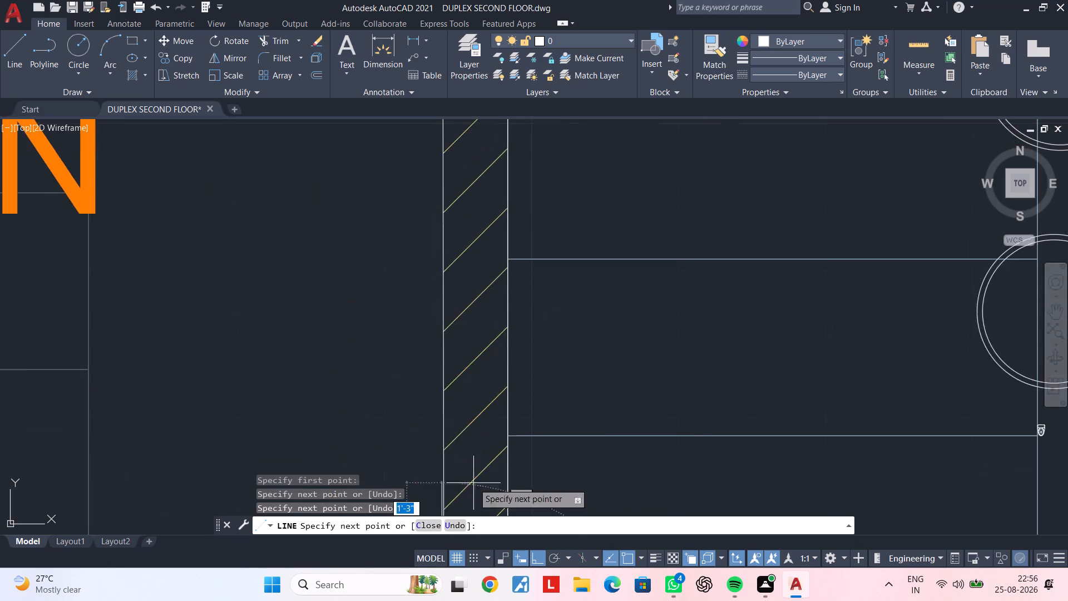
scroll(478, 292, "down", 1)
middle_click_drag(484, 306, 469, 535)
middle_click_drag(461, 255, 454, 554)
middle_click_drag(450, 290, 450, 424)
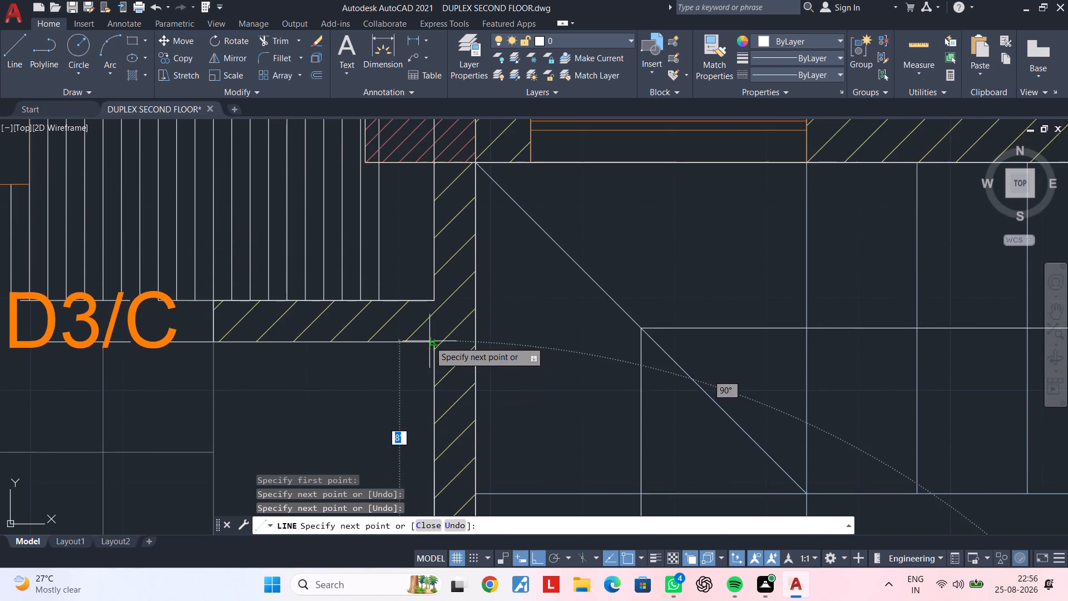
scroll(429, 341, "up", 2)
left_click(434, 347)
middle_click_drag(283, 371, 702, 358)
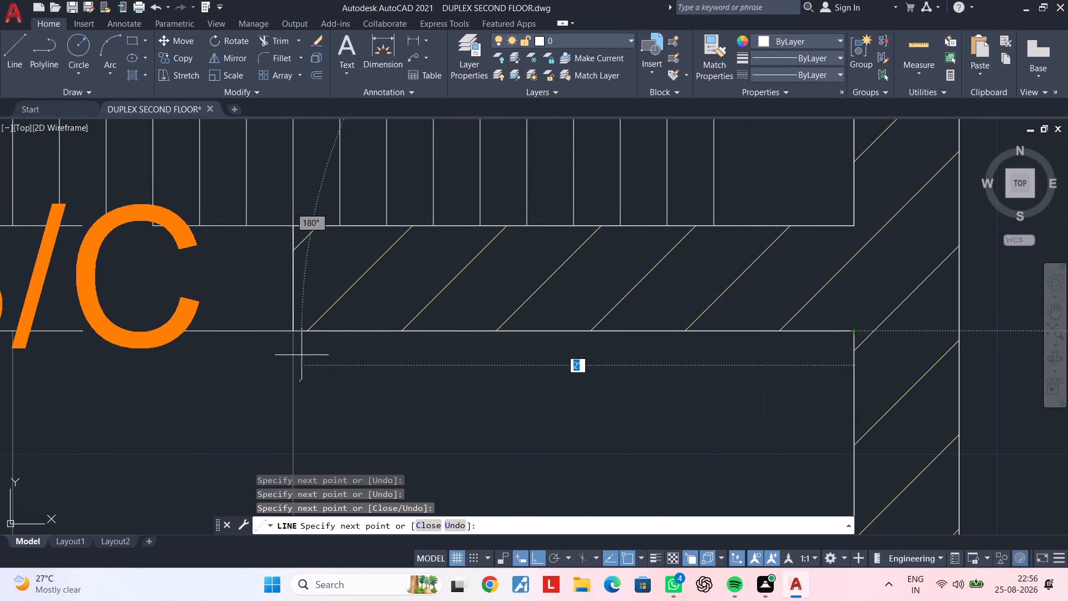
left_click(293, 331)
scroll(405, 352, "down", 3)
key("Escape")
key("Escape")
Trace the dining and M BED partition's west face from the north wall south to the D2 door, and across the partition's end.
scroll(545, 381, "down", 2)
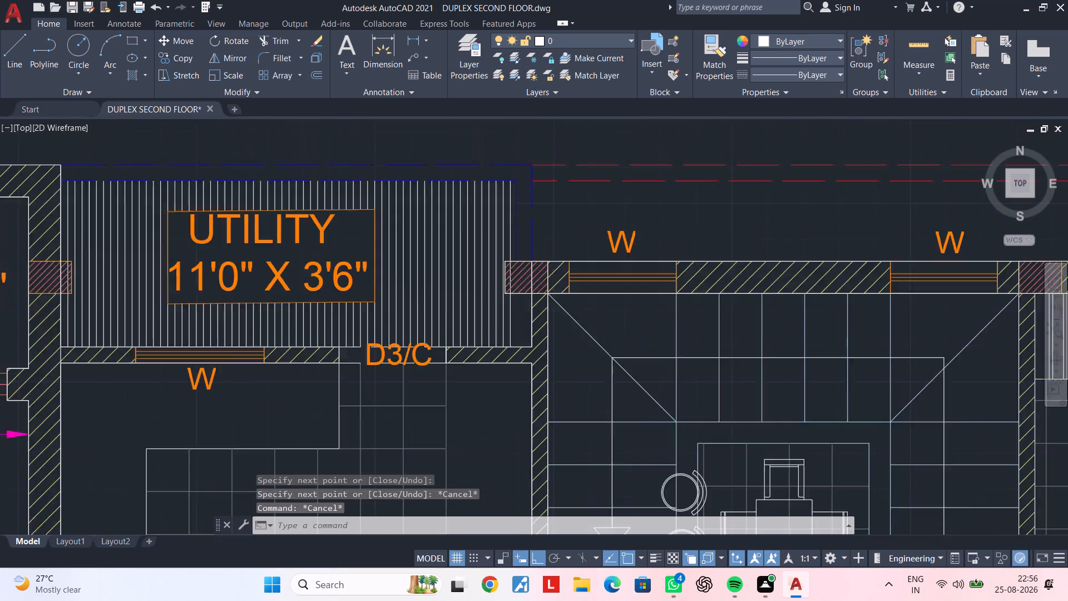
middle_click_drag(568, 383, 346, 273)
key("Escape")
middle_click_drag(645, 341, 568, 237)
key("space")
middle_click_drag(553, 196, 548, 303)
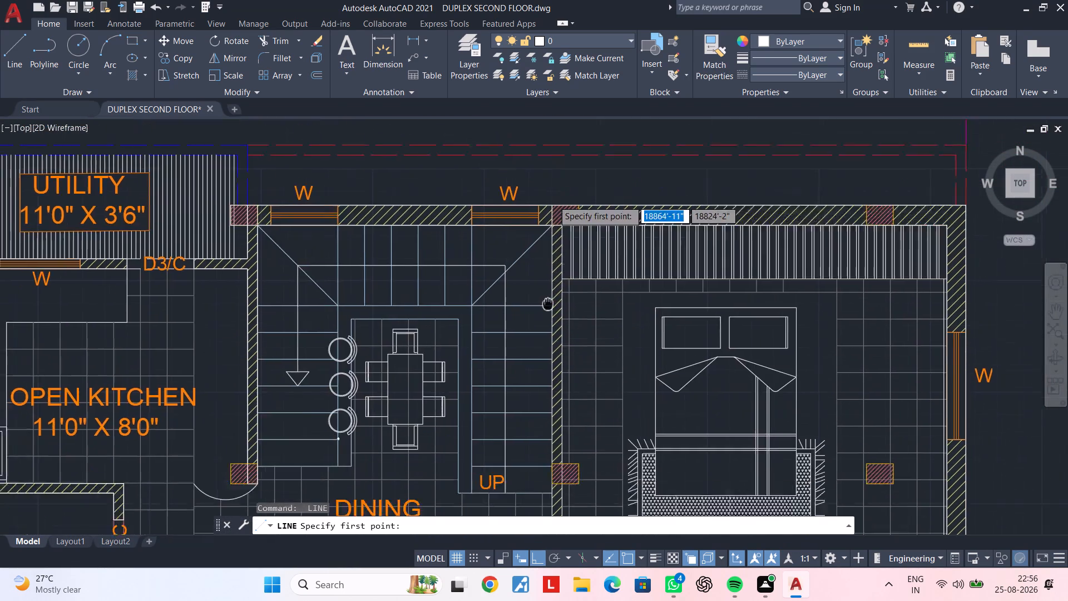
middle_click_drag(548, 303, 542, 372)
scroll(538, 299, "up", 3)
left_click(559, 282)
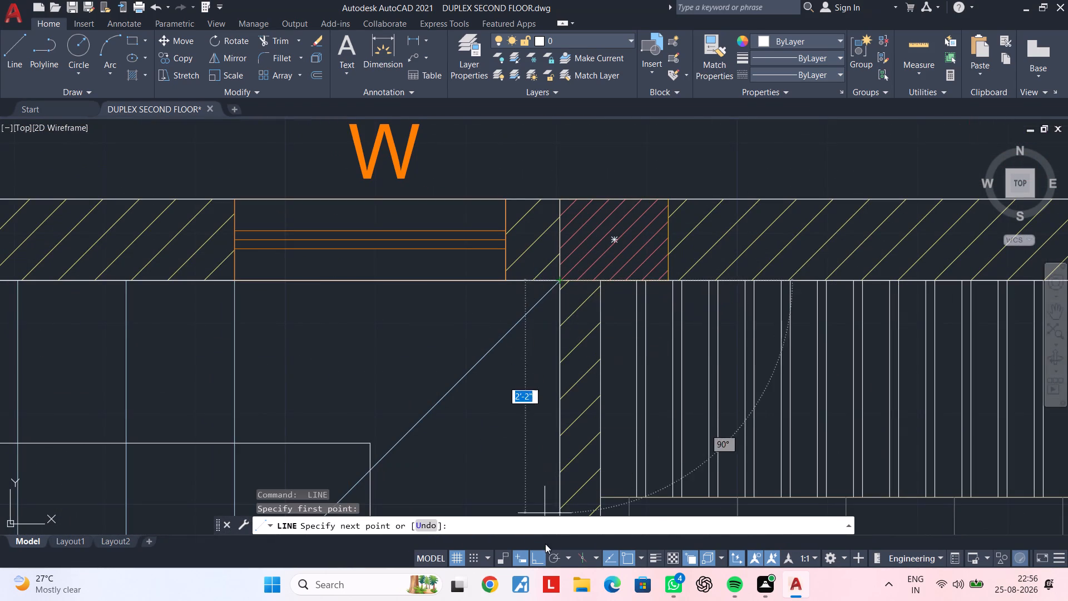
middle_click_drag(547, 494, 537, 280)
scroll(542, 341, "down", 3)
middle_click_drag(537, 404, 550, 197)
middle_click_drag(562, 422, 566, 264)
scroll(556, 420, "up", 1)
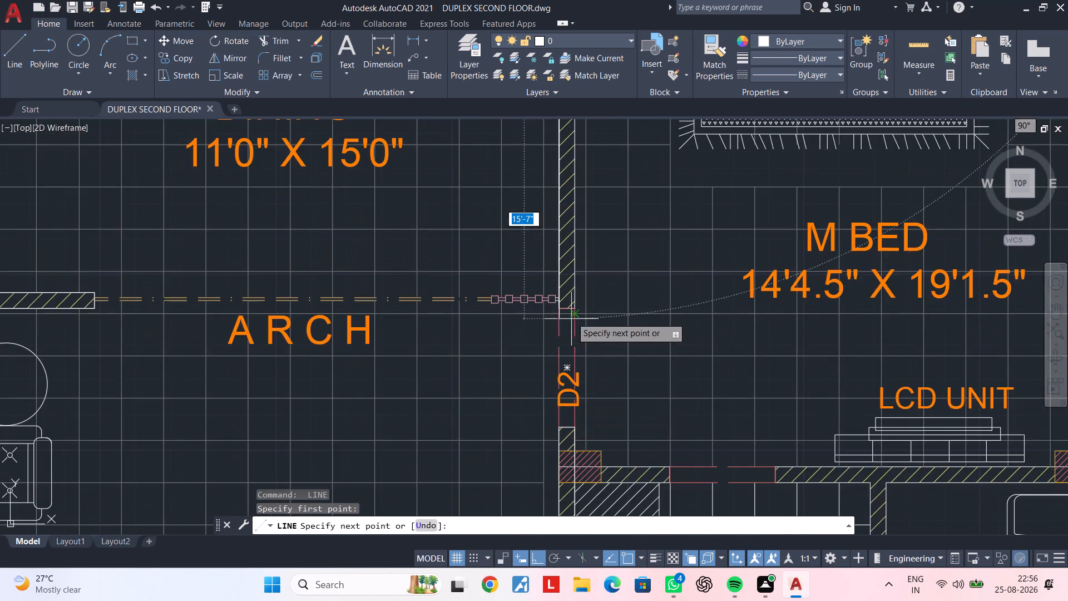
middle_click_drag(571, 321, 546, 422)
scroll(523, 415, "up", 3)
left_click(558, 401)
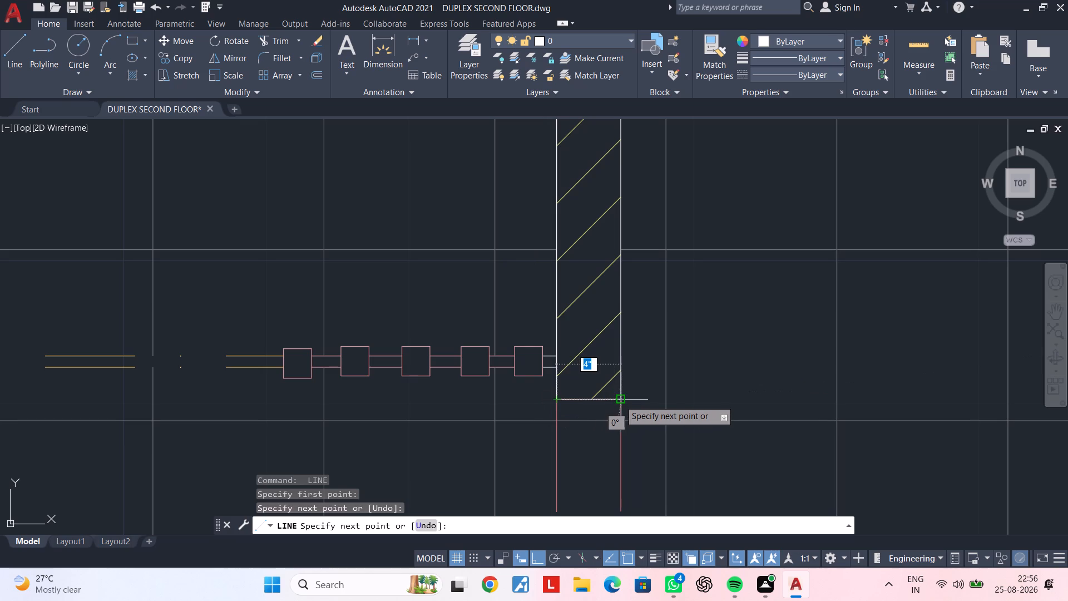
left_click(622, 400)
Trace the dining and M BED partition's east face from the D2 door north to the north wall's inner face.
middle_click_drag(619, 331, 601, 591)
scroll(603, 363, "down", 3)
middle_click_drag(603, 407, 586, 591)
middle_click_drag(597, 272, 595, 472)
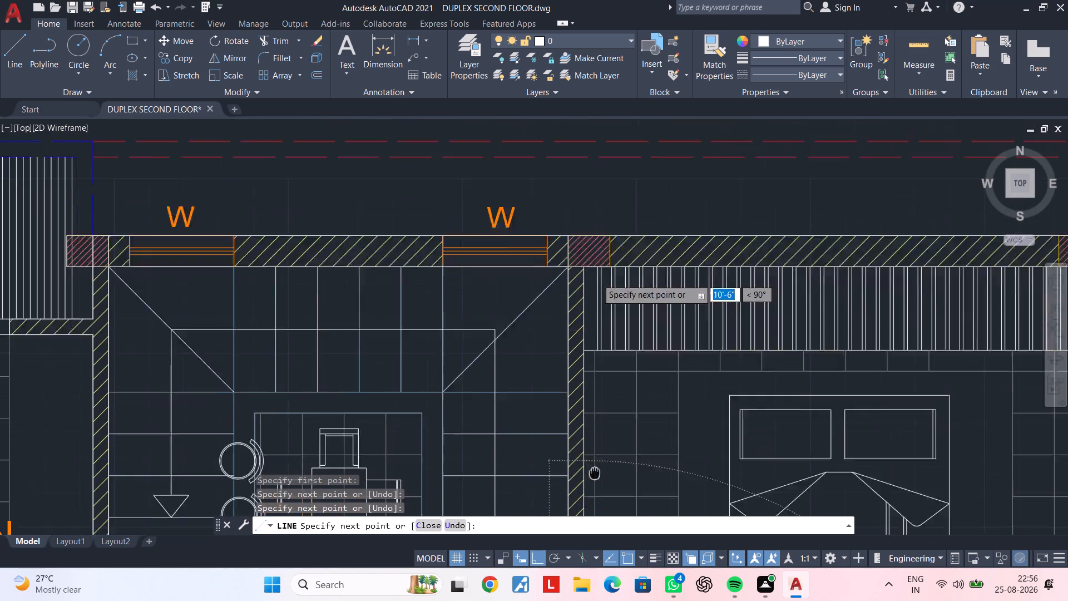
middle_click_drag(595, 472, 593, 506)
scroll(571, 407, "up", 2)
middle_click_drag(589, 321, 585, 435)
scroll(593, 317, "up", 1)
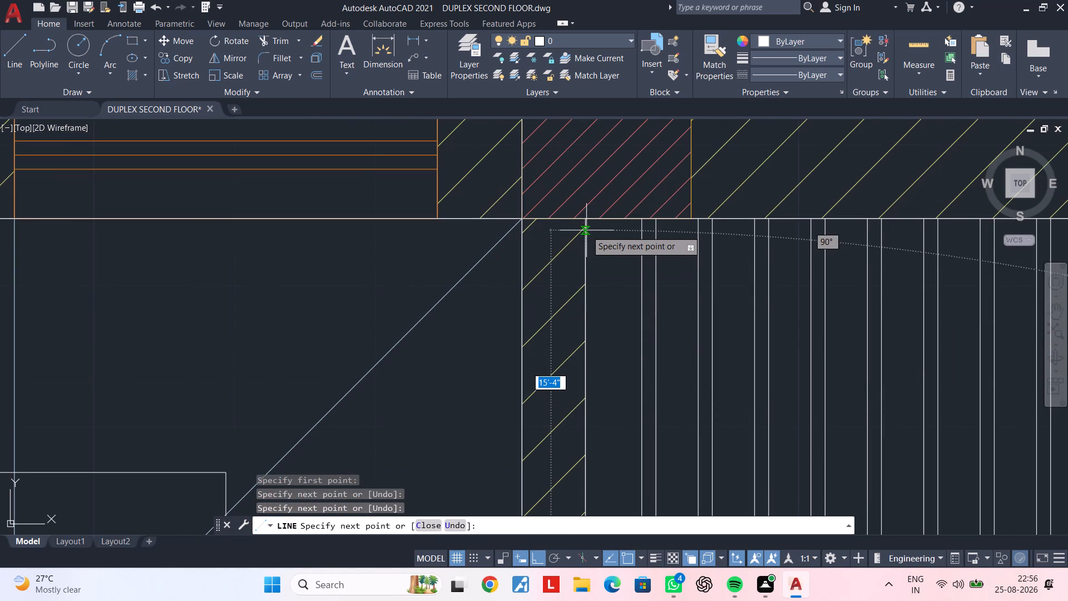
left_click(586, 220)
key("Escape")
key("Escape")
Trace the dress room's north wall stub from the column east about 1'-8", down the door jamb, and west to the room's inner corner.
scroll(696, 418, "down", 4)
middle_click_drag(787, 387, 672, 170)
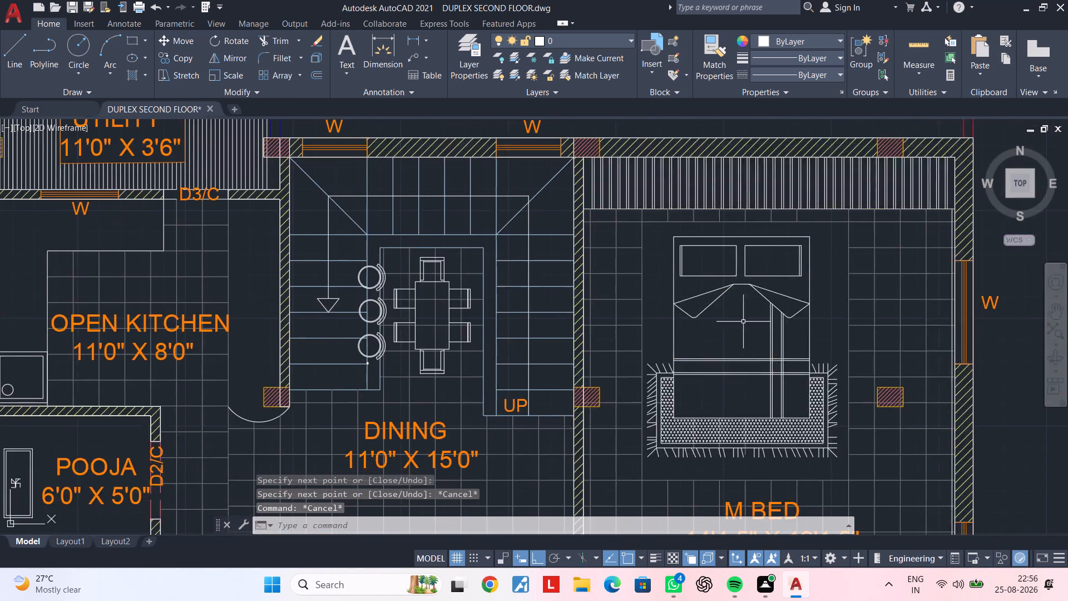
scroll(739, 336, "down", 1)
middle_click_drag(733, 332, 644, 188)
middle_click_drag(709, 382, 681, 279)
scroll(590, 295, "up", 3)
middle_click_drag(630, 293, 577, 293)
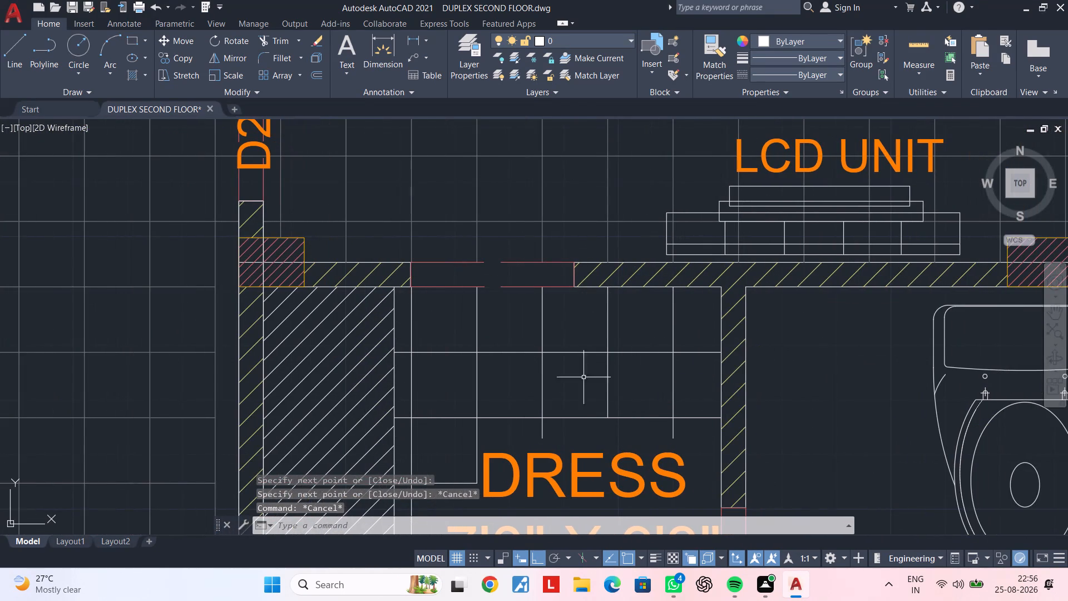
key("space")
middle_click_drag(523, 321, 522, 342)
scroll(308, 297, "up", 3)
left_click(279, 243)
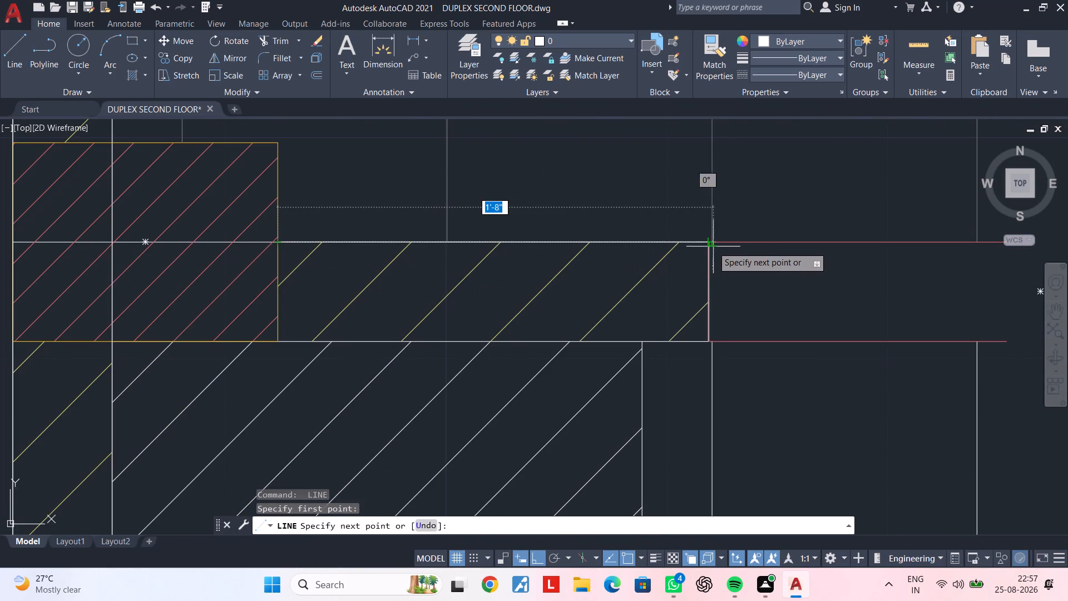
left_click(710, 247)
left_click(708, 344)
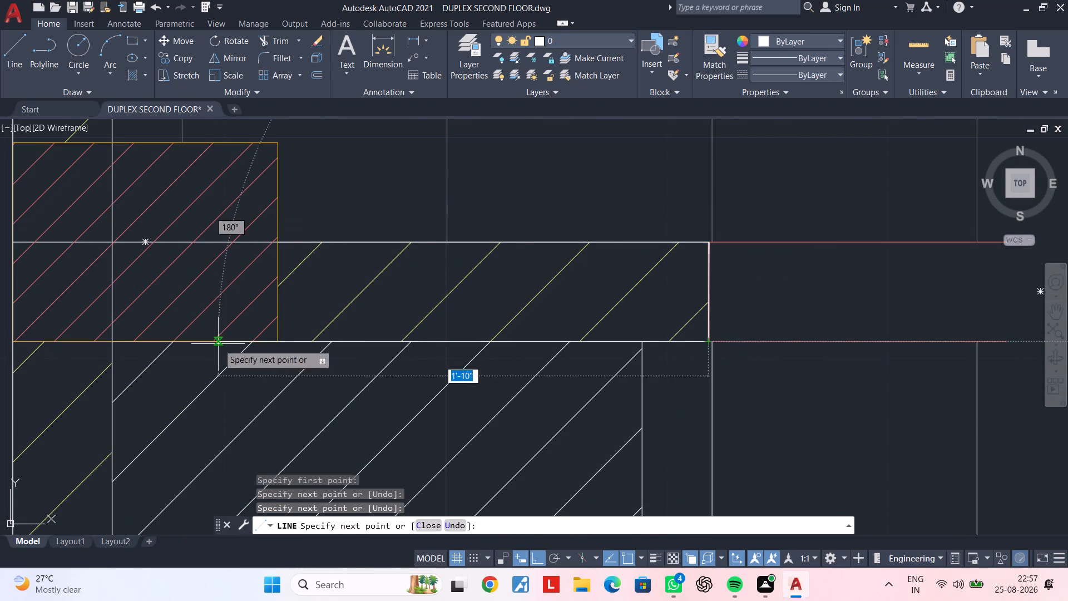
middle_click_drag(231, 342, 617, 333)
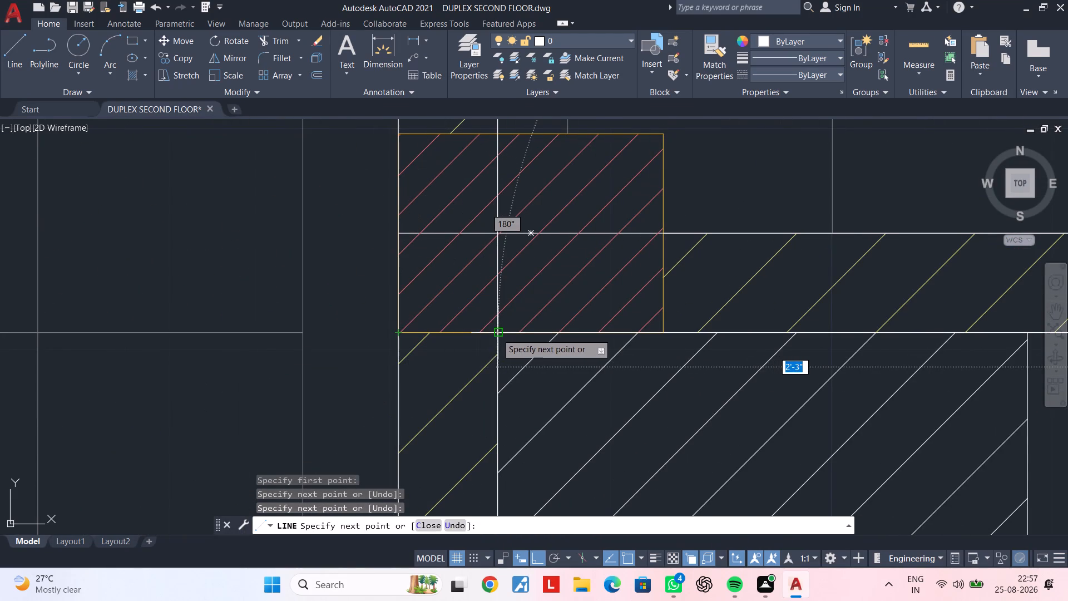
left_click(500, 333)
key("Escape")
scroll(581, 354, "down", 3)
key("Escape")
middle_click_drag(749, 354, 283, 285)
middle_click_drag(593, 285, 420, 289)
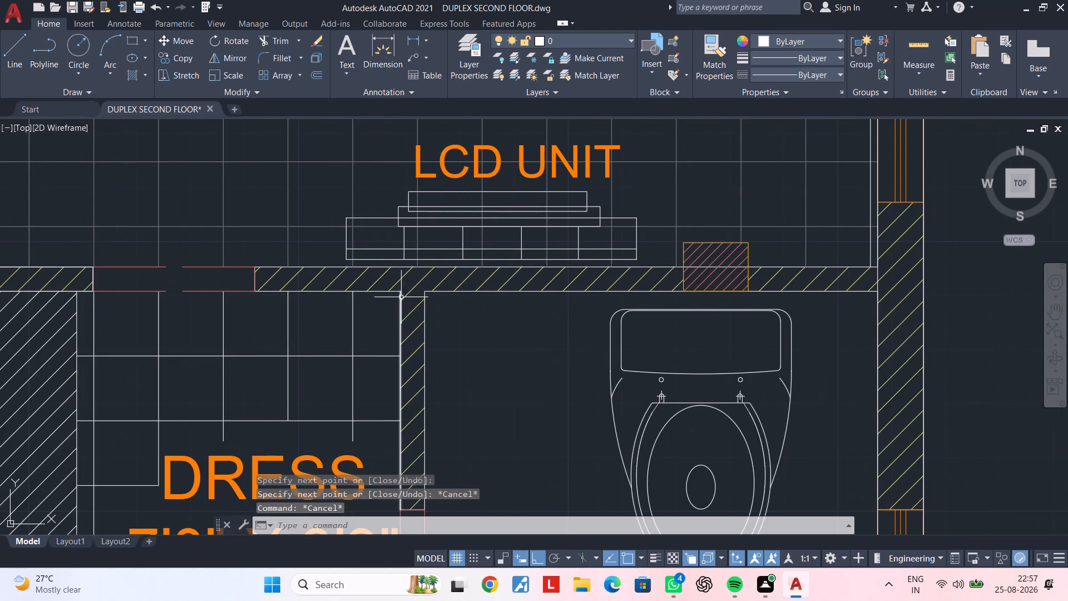
Trace the M BED and wash room dividing wall's north face east to the outer wall, its end, and its wash-room face west to the partition.
key("space")
scroll(270, 264, "up", 2)
left_click(230, 268)
middle_click_drag(839, 288, 274, 260)
scroll(735, 267, "down", 1)
middle_click_drag(730, 267, 350, 258)
left_click(676, 240)
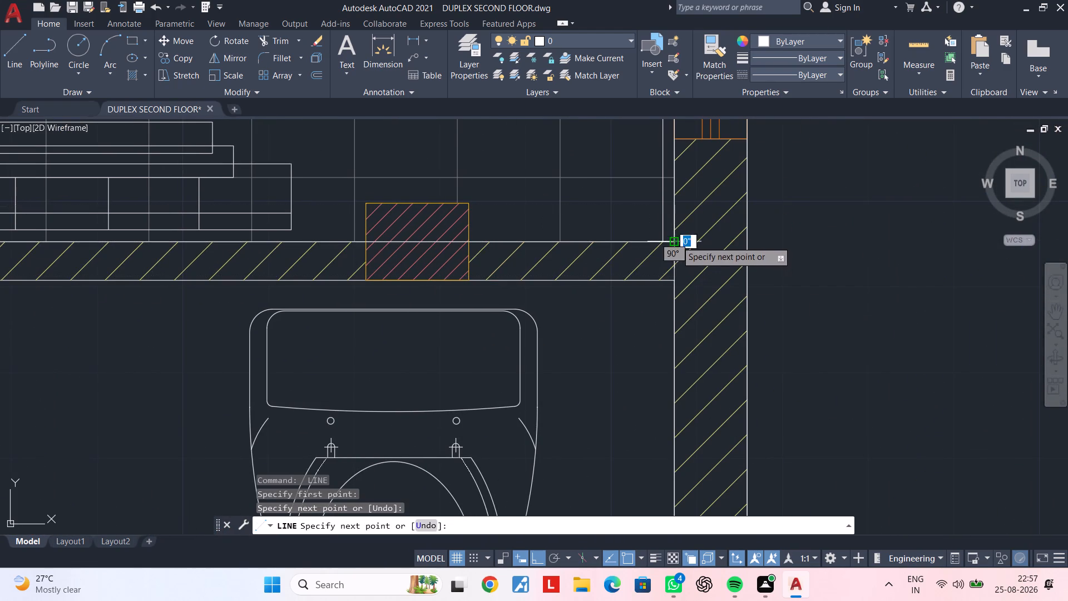
left_click(673, 282)
middle_click_drag(443, 298, 1003, 289)
middle_click_drag(534, 265, 644, 265)
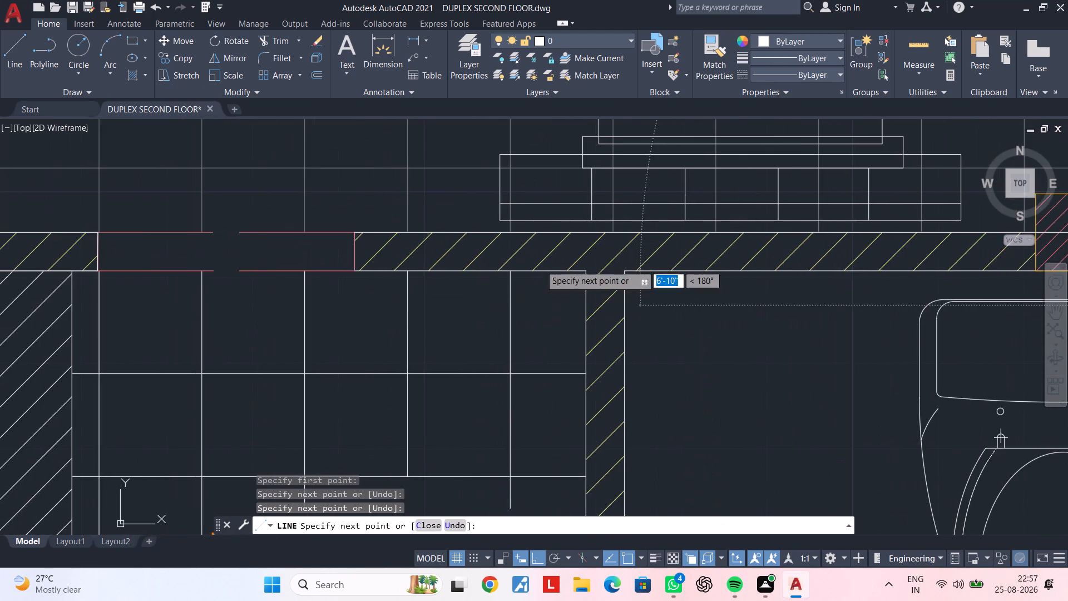
scroll(638, 283, "up", 1)
left_click(616, 264)
Trace the dress and wash room partition's east face south to the door opening, and about 4" across the partition's end.
middle_click_drag(622, 317, 591, 117)
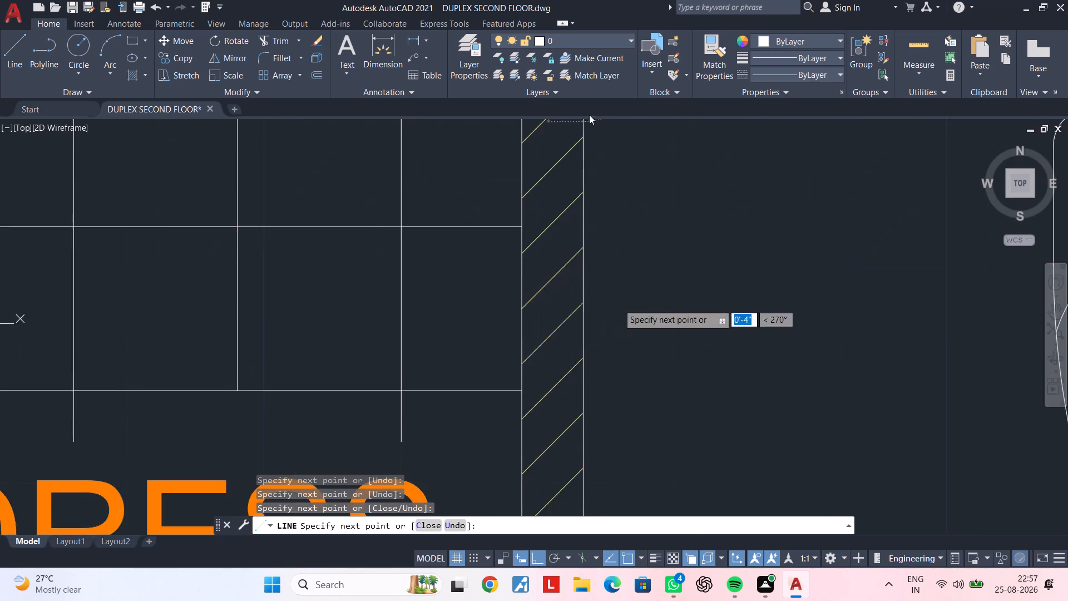
scroll(601, 235, "down", 2)
middle_click_drag(601, 284, 600, 149)
scroll(599, 273, "up", 3)
left_click(565, 241)
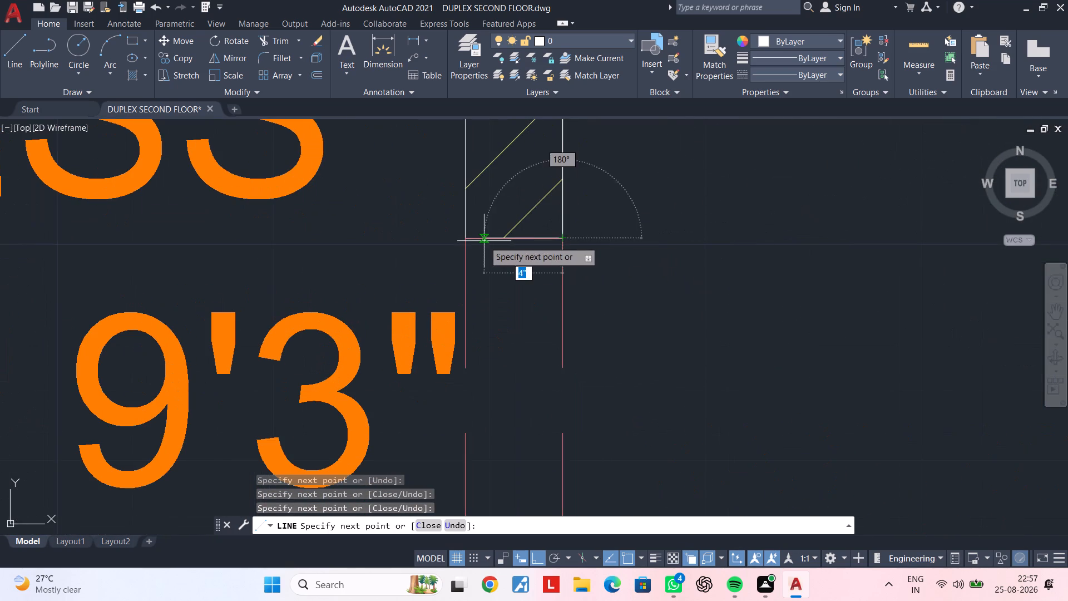
left_click(464, 240)
Trace the partition's west face north, the dress room's north wall inner face west to the door, and the east jamb north.
scroll(463, 129, "down", 2)
middle_click_drag(477, 156, 470, 471)
middle_click_drag(477, 202, 482, 334)
scroll(456, 280, "up", 2)
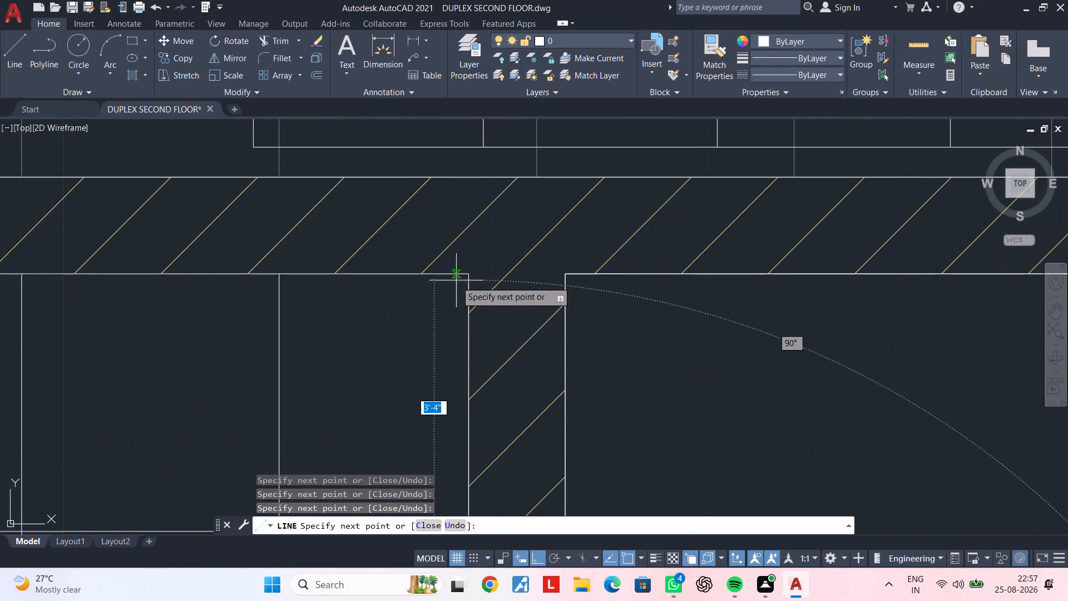
left_click(472, 277)
middle_click_drag(293, 276, 956, 320)
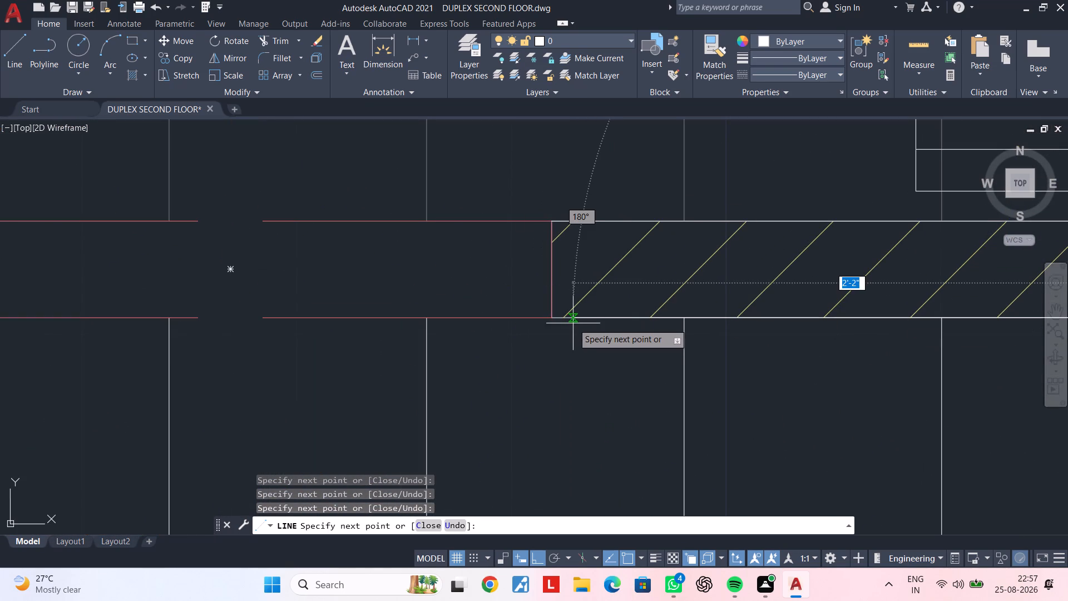
left_click(552, 318)
left_click(555, 218)
key("Escape")
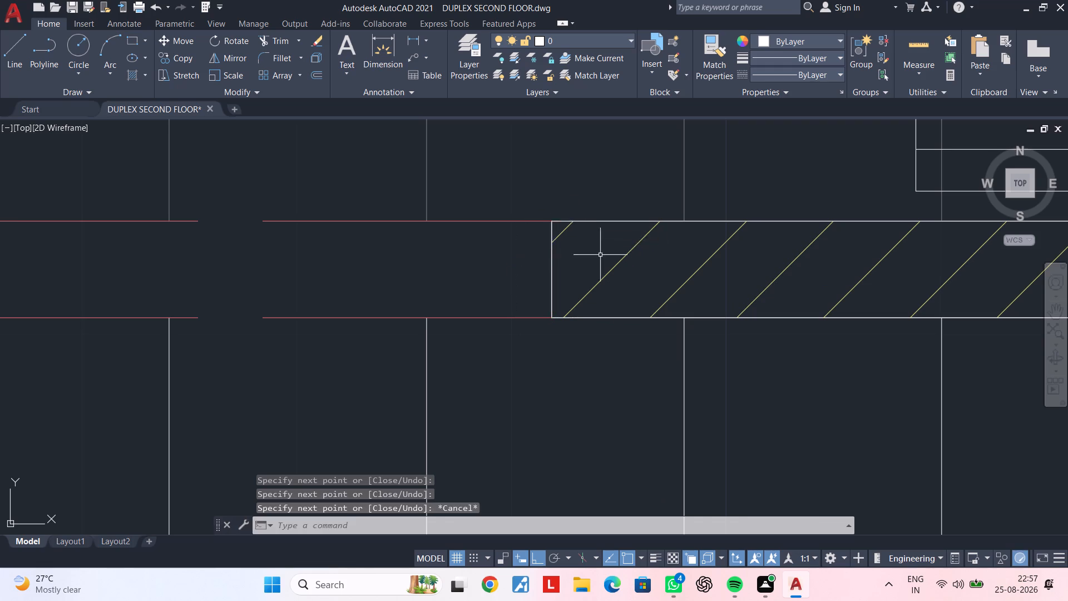
scroll(612, 267, "down", 4)
key("Escape")
key("Escape")
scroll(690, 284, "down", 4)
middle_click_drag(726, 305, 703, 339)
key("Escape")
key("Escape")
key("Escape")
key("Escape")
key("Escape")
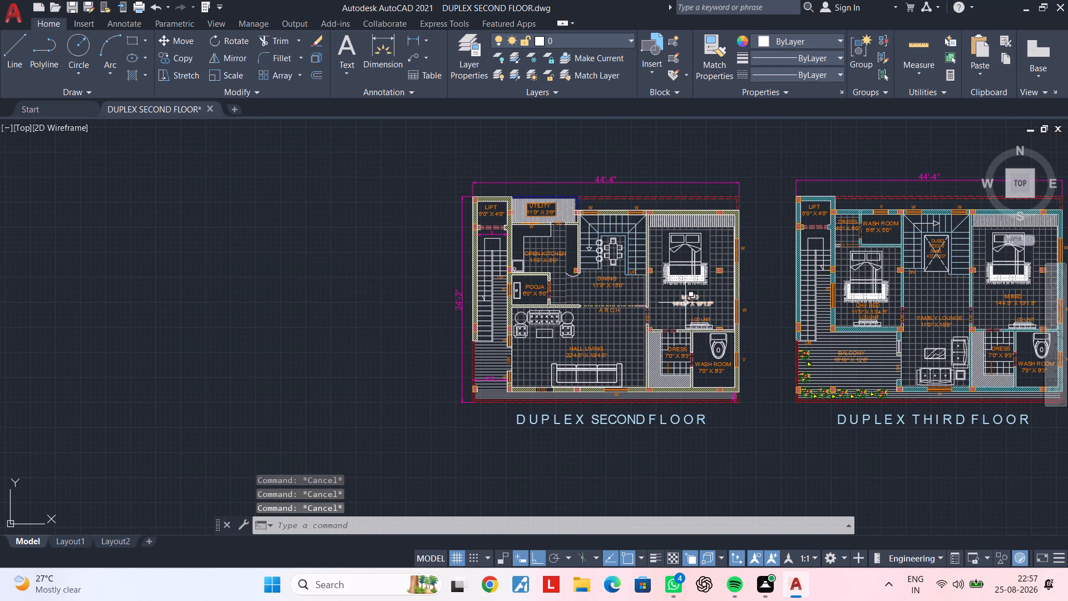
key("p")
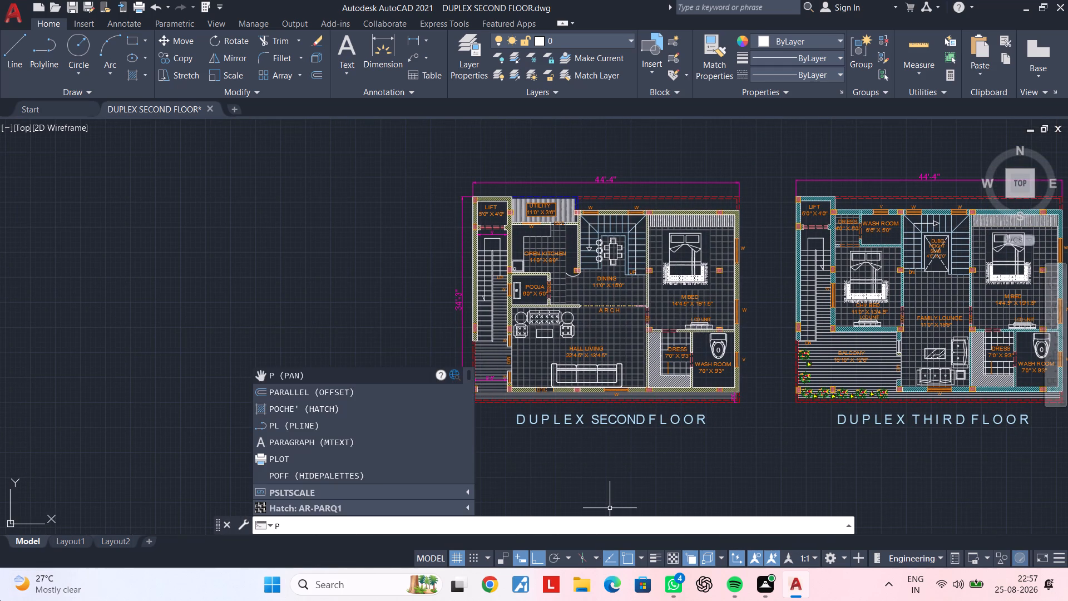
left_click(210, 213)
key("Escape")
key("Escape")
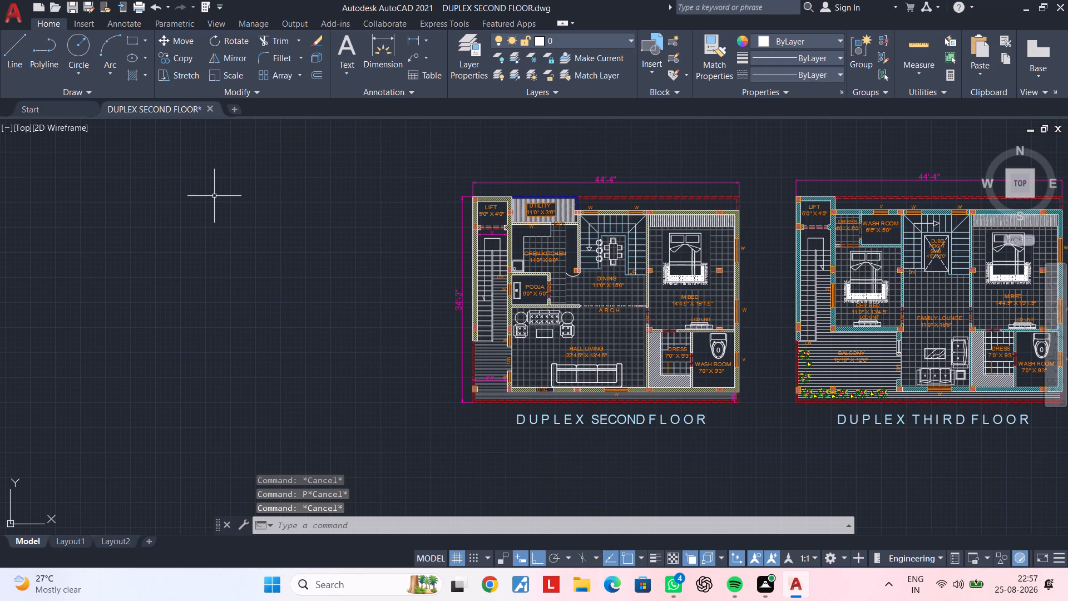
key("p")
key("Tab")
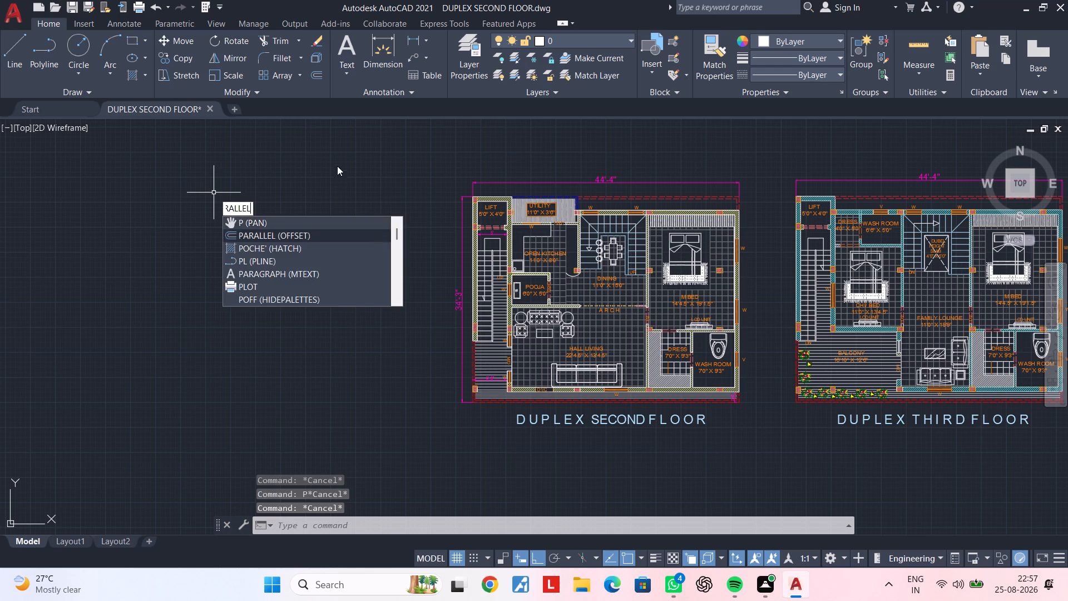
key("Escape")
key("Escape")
Load the previous plot settings, window both floor plans as the plot area, and preview the PDF plot.
key("ctrl+p")
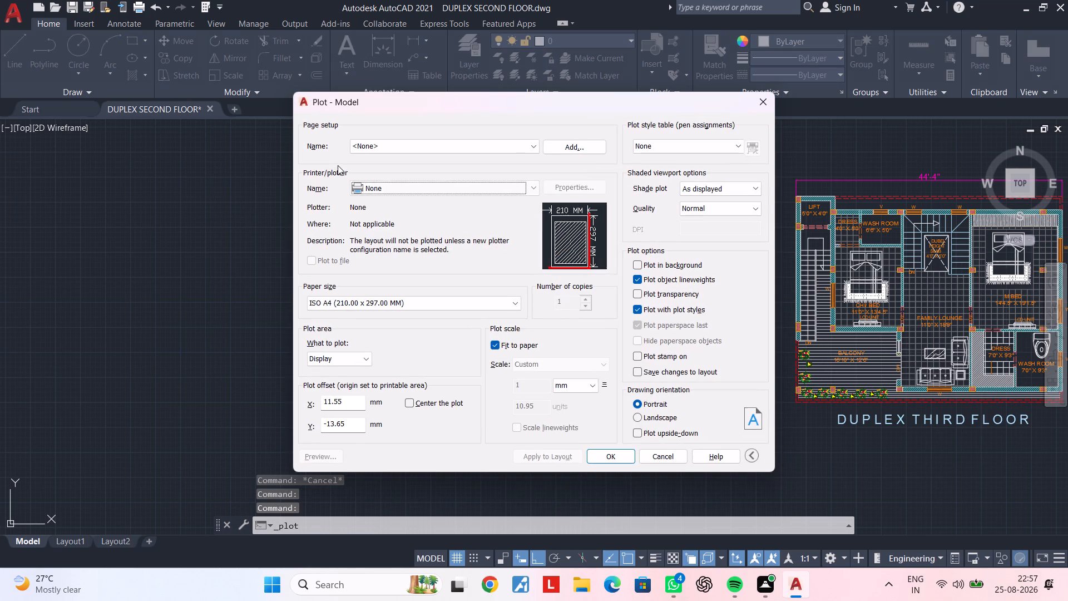
left_click(526, 140)
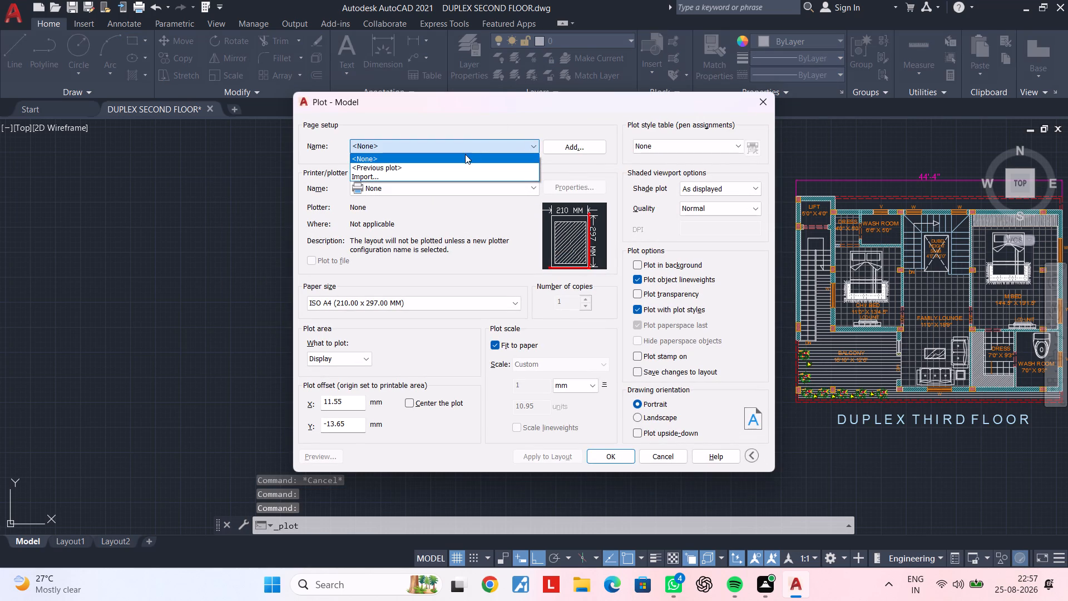
left_click(454, 165)
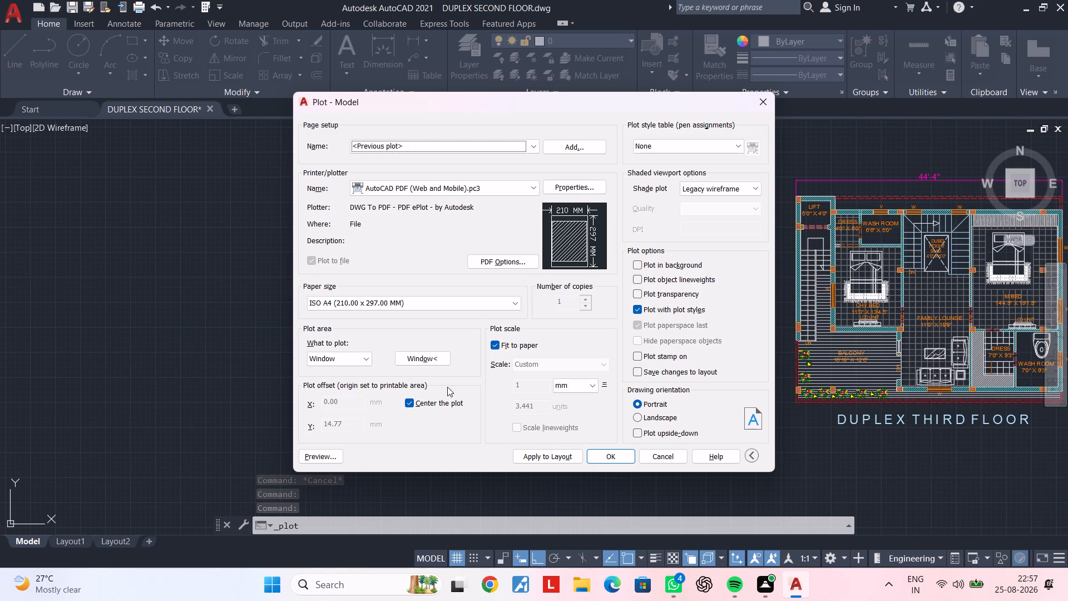
left_click(431, 359)
scroll(510, 357, "down", 3)
left_click(477, 289)
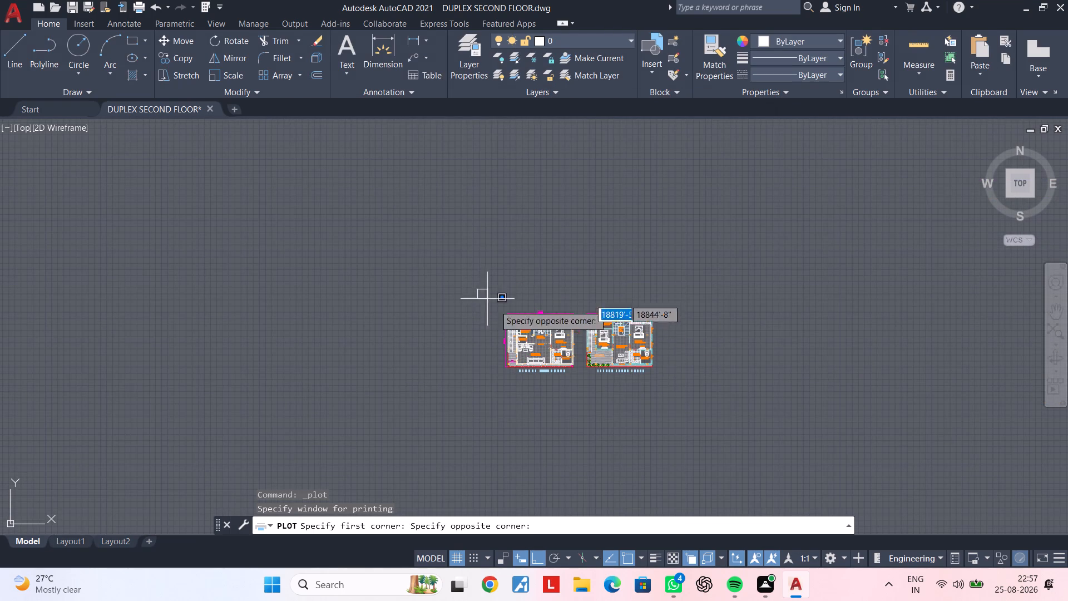
left_click(756, 401)
left_click(332, 455)
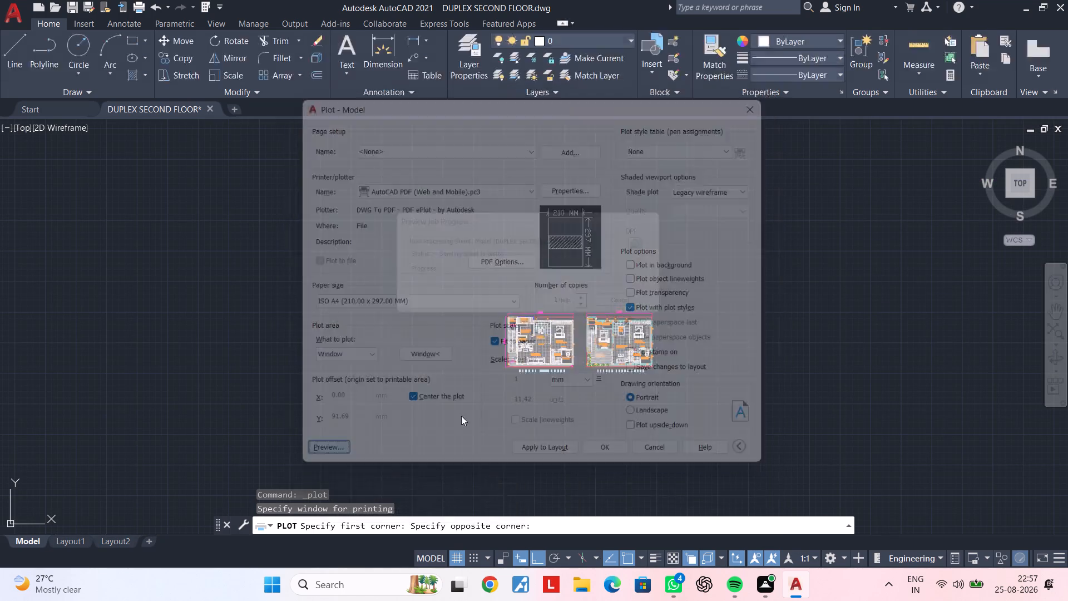
Examine the retraced wall outlines of the duplex second floor plan in the plot preview.
scroll(449, 302, "up", 8)
scroll(369, 295, "up", 3)
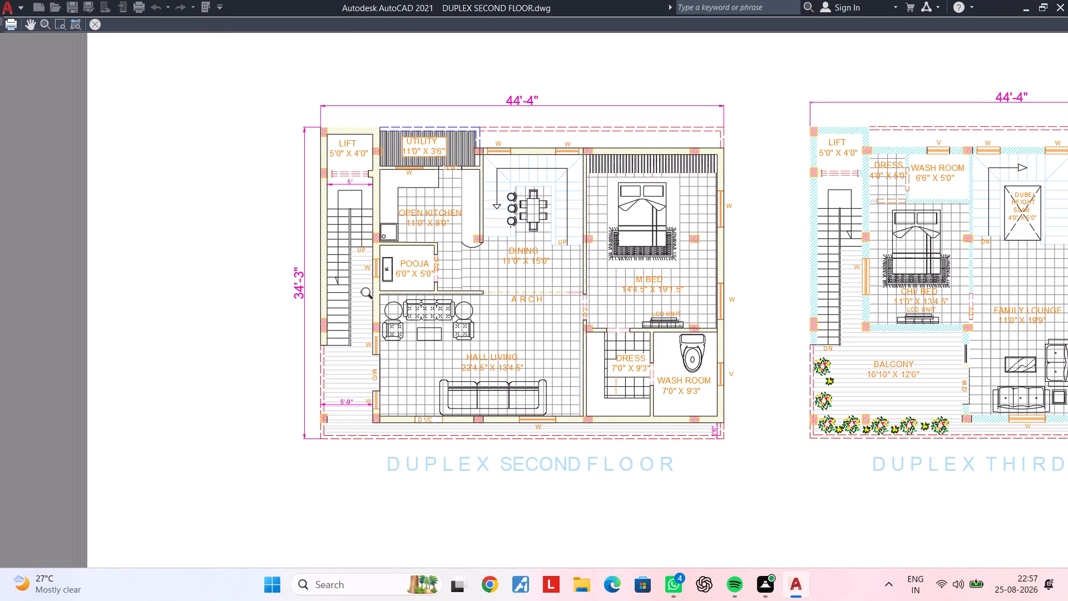
scroll(370, 295, "up", 1)
middle_click_drag(392, 168, 380, 215)
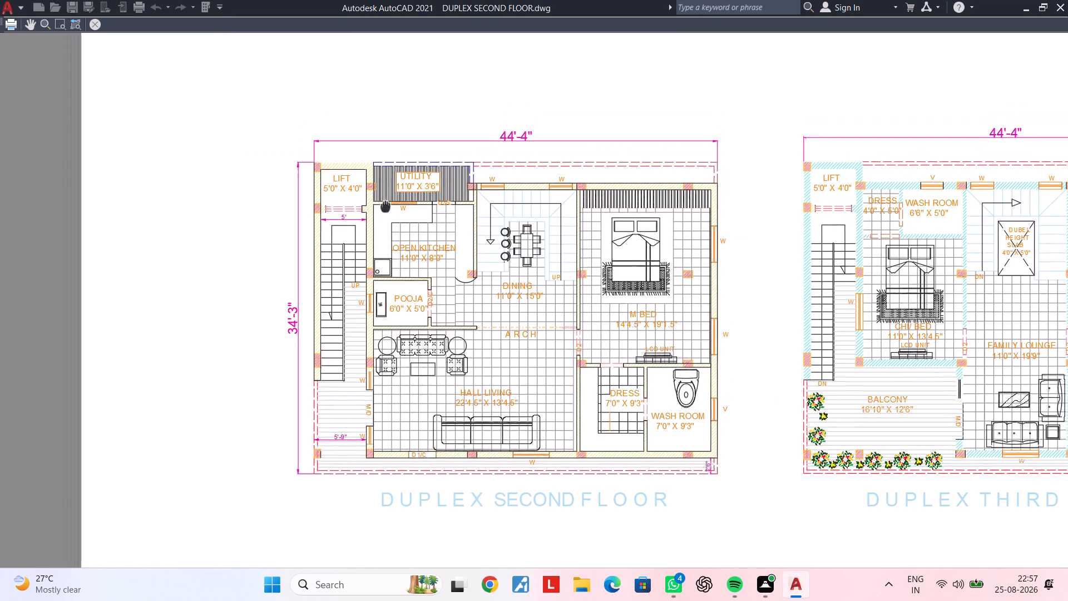
middle_click_drag(380, 215, 399, 218)
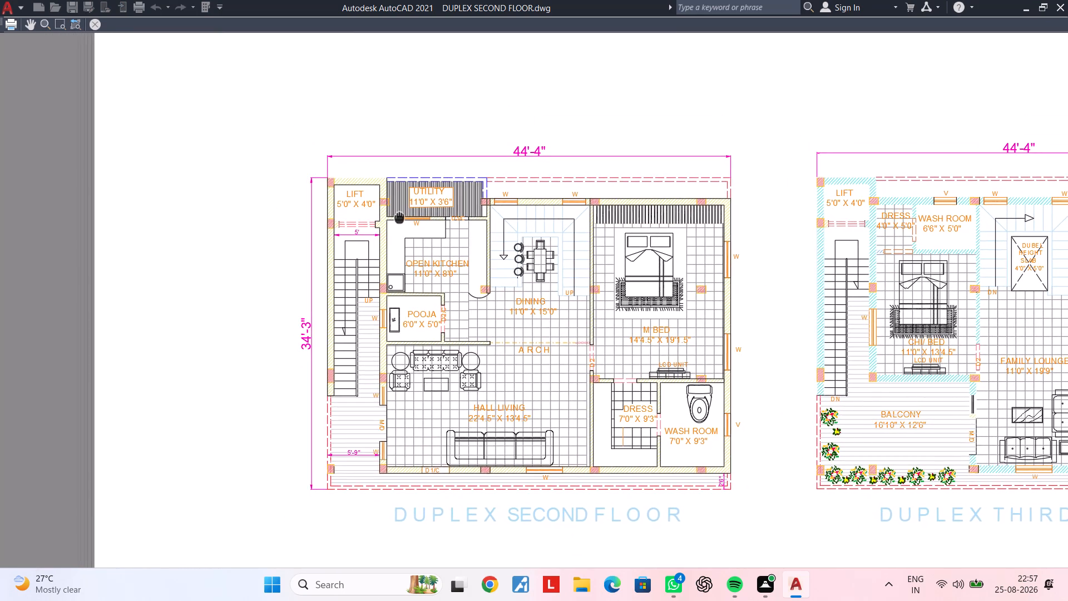
middle_click_drag(399, 218, 399, 217)
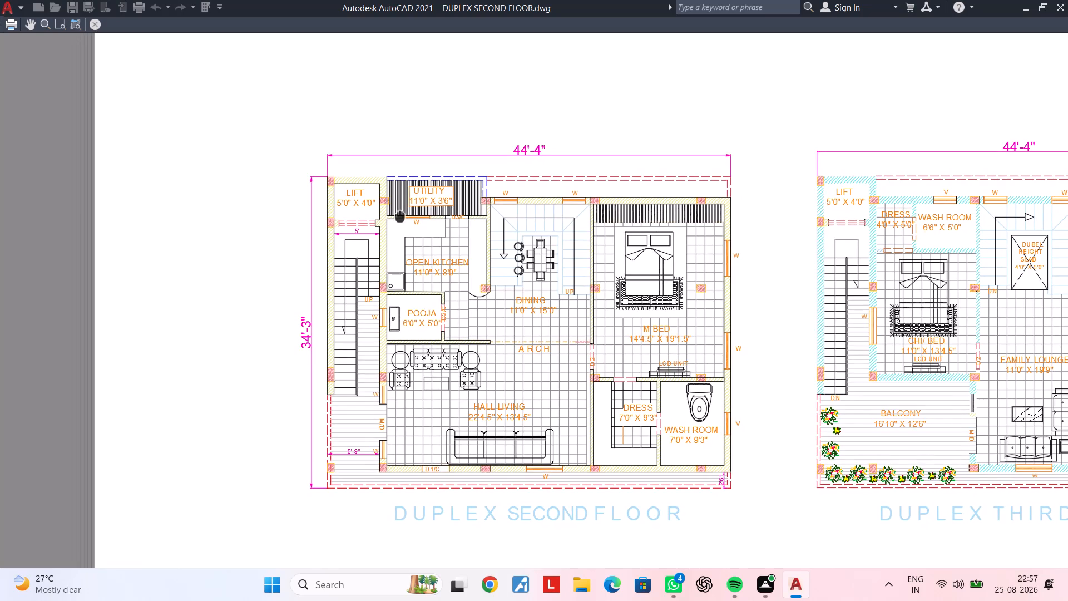
middle_click_drag(399, 217, 400, 217)
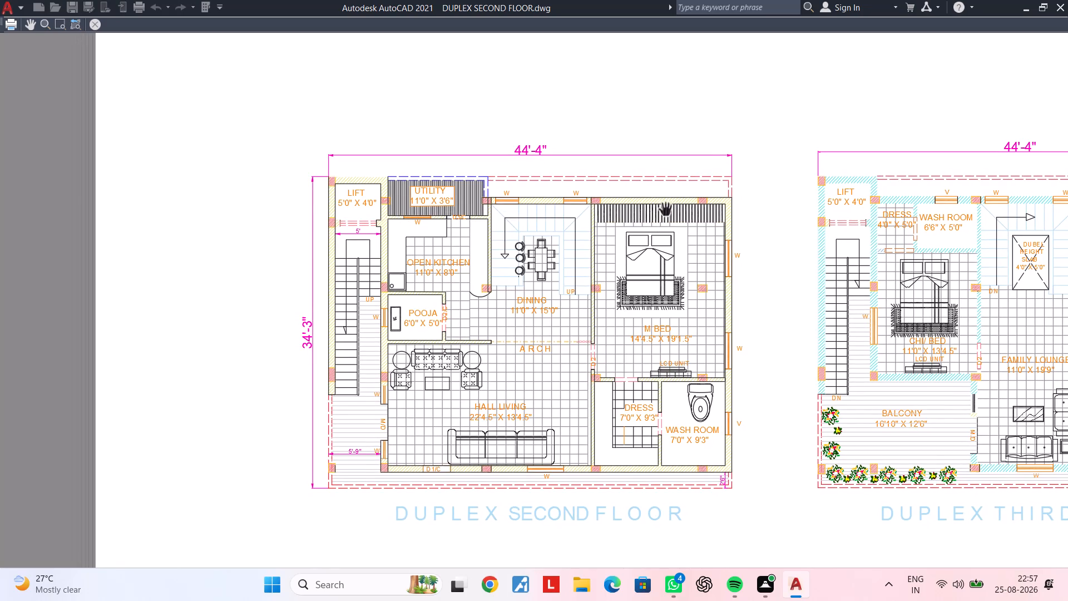
middle_click_drag(667, 209, 503, 202)
key("Escape")
key("Escape")
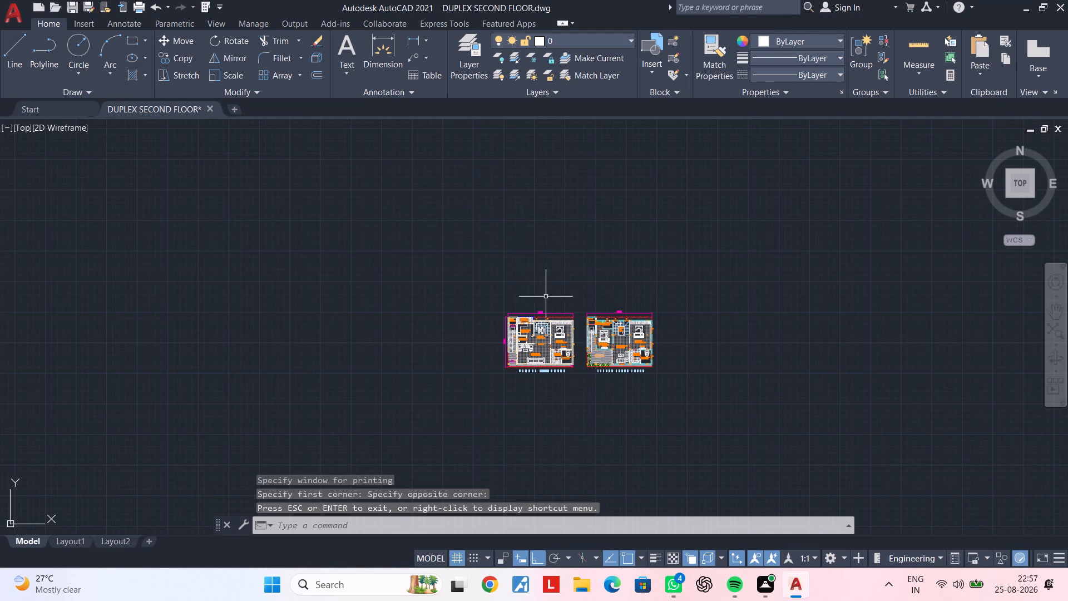
Trace the second floor lift's north wall outer face from the northwest corner east, and its east face south about 4" to the utility edge.
scroll(516, 307, "up", 4)
scroll(459, 359, "up", 1)
middle_click_drag(458, 356, 464, 309)
scroll(441, 303, "up", 3)
key("l")
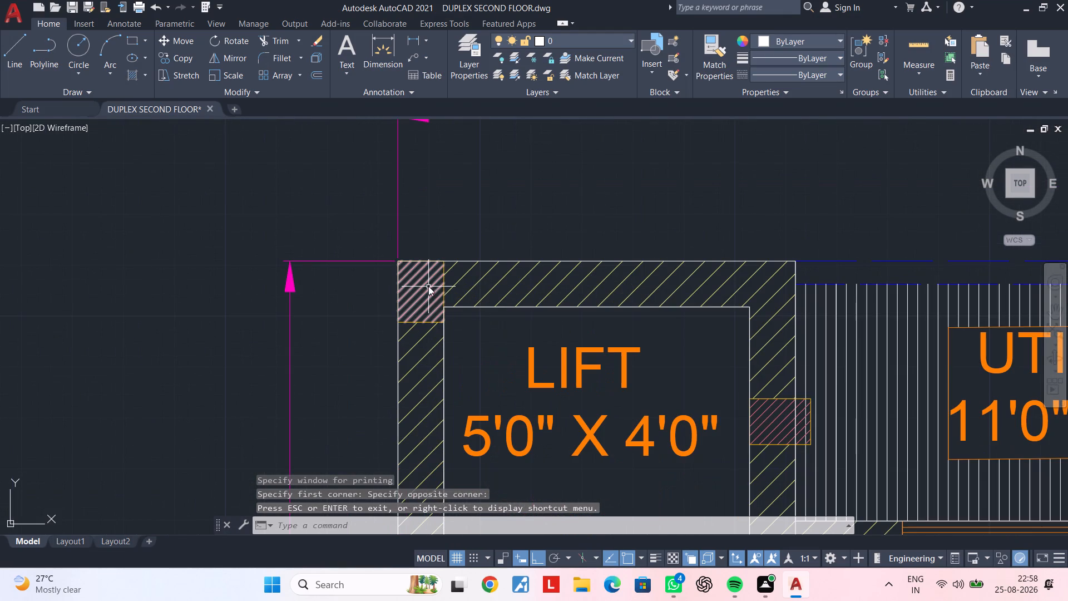
key("space")
scroll(407, 269, "up", 2)
left_click(383, 248)
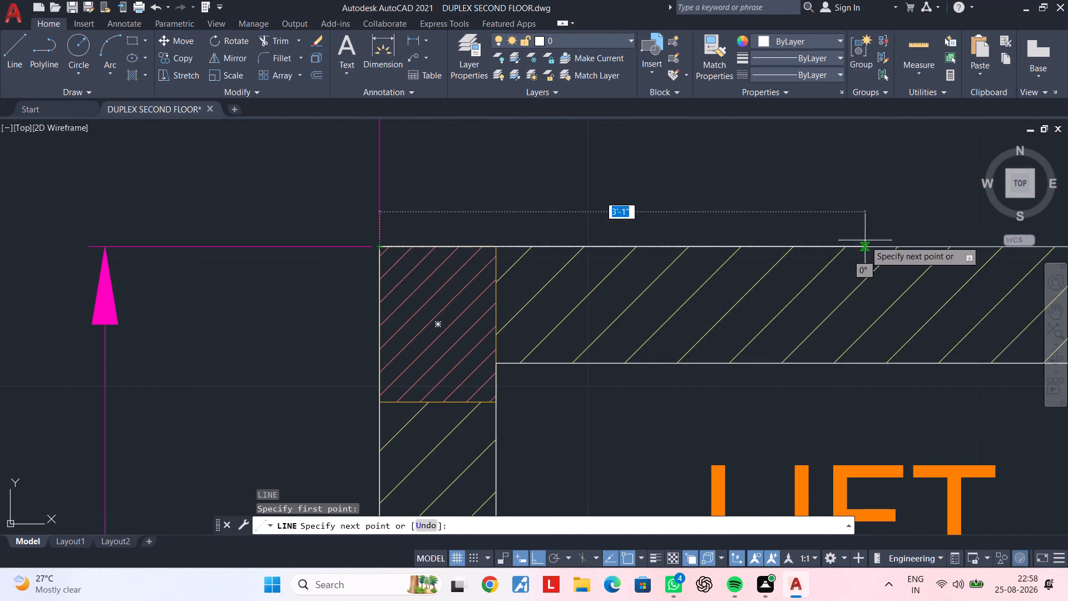
middle_click_drag(786, 239, 347, 240)
left_click(950, 242)
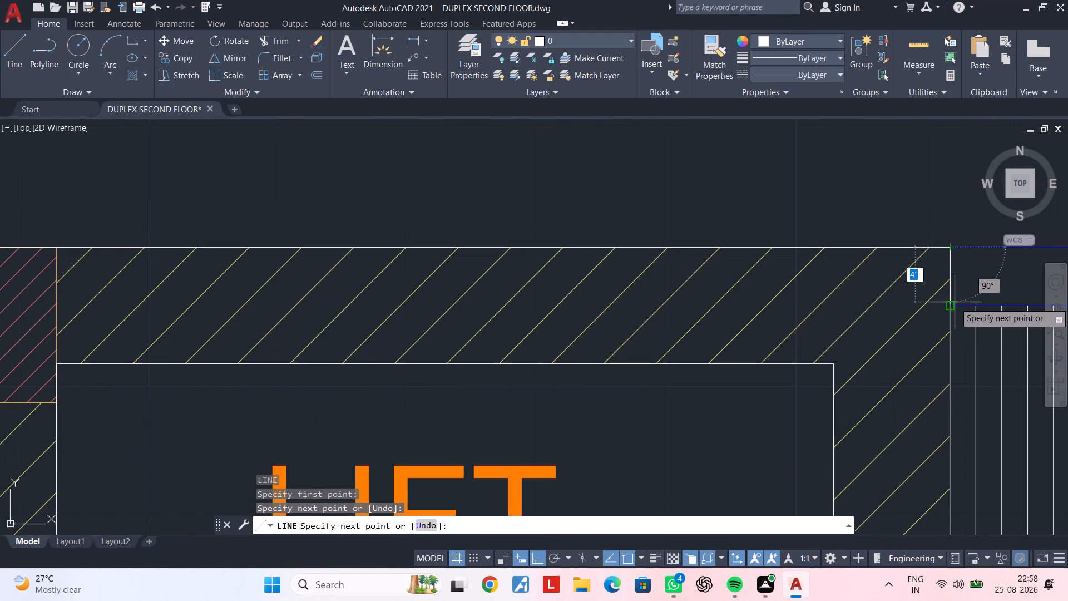
left_click(954, 303)
middle_click_drag(955, 303, 365, 254)
middle_click_drag(815, 267, 594, 254)
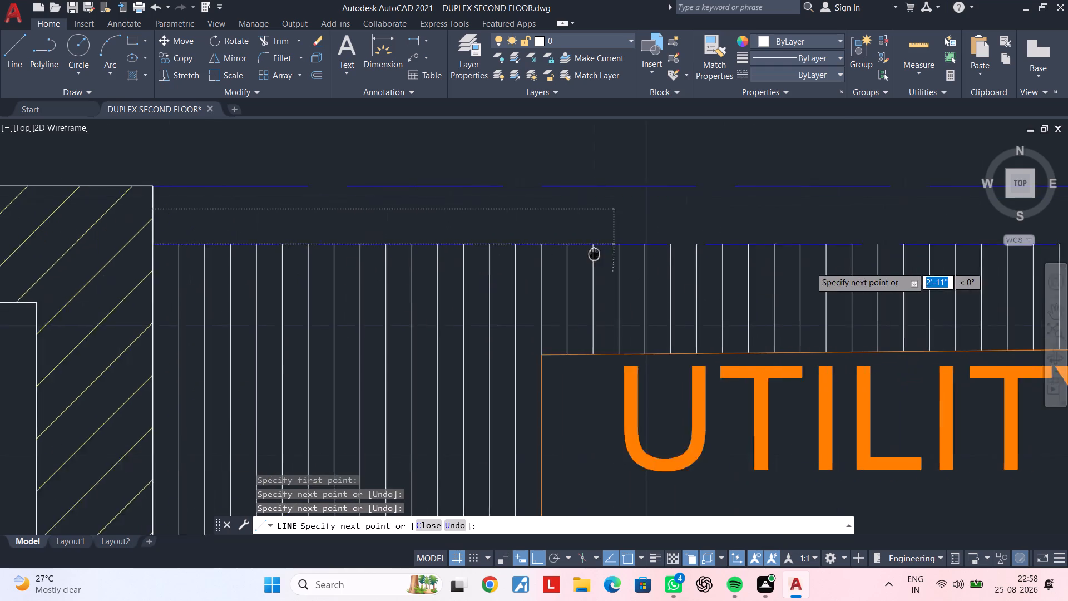
middle_click_drag(594, 254, 525, 254)
key("Escape")
key("Escape")
Trace the utility's inner north edge from the lift wall east to its inner northeast corner.
key("space")
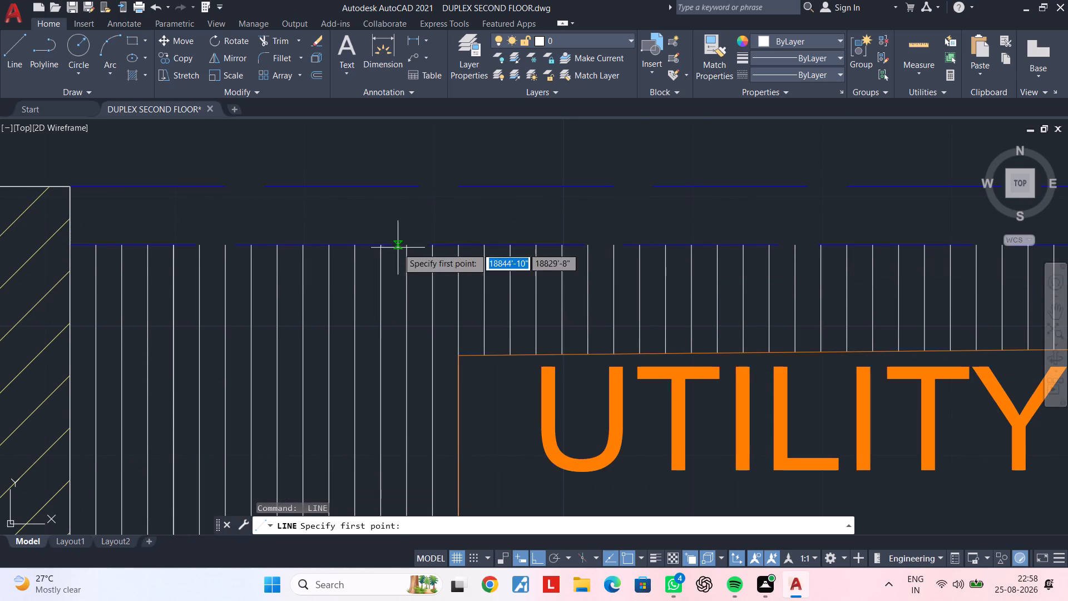
left_click(71, 242)
middle_click_drag(835, 260, 281, 262)
scroll(732, 263, "down", 2)
middle_click_drag(700, 261, 571, 254)
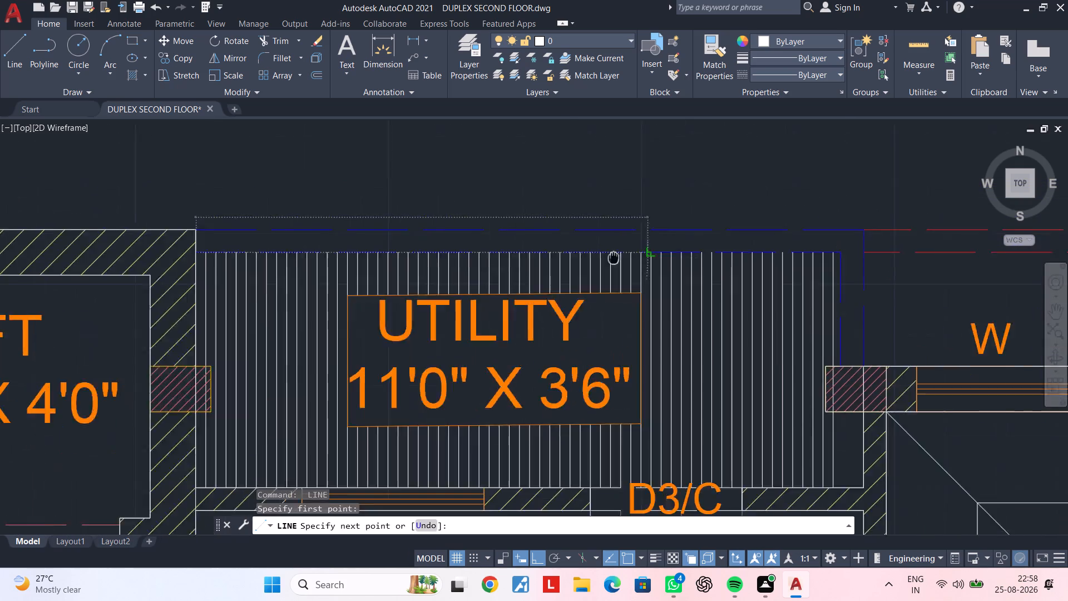
middle_click_drag(571, 254, 243, 252)
scroll(498, 256, "up", 2)
left_click(370, 231)
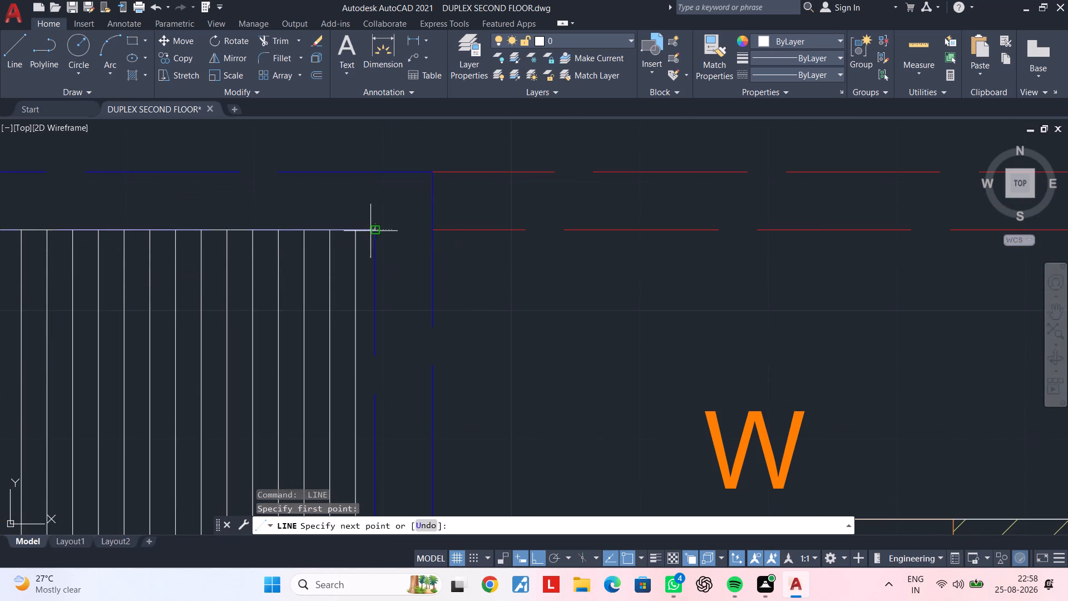
key("Escape")
Trace the third floor lift's north wall outer face from the northwest corner east, and its east face south to the dress room's north wall.
scroll(511, 233, "down", 3)
middle_click_drag(733, 234, 257, 193)
scroll(579, 229, "down", 2)
middle_click_drag(676, 231, 185, 203)
scroll(476, 185, "up", 1)
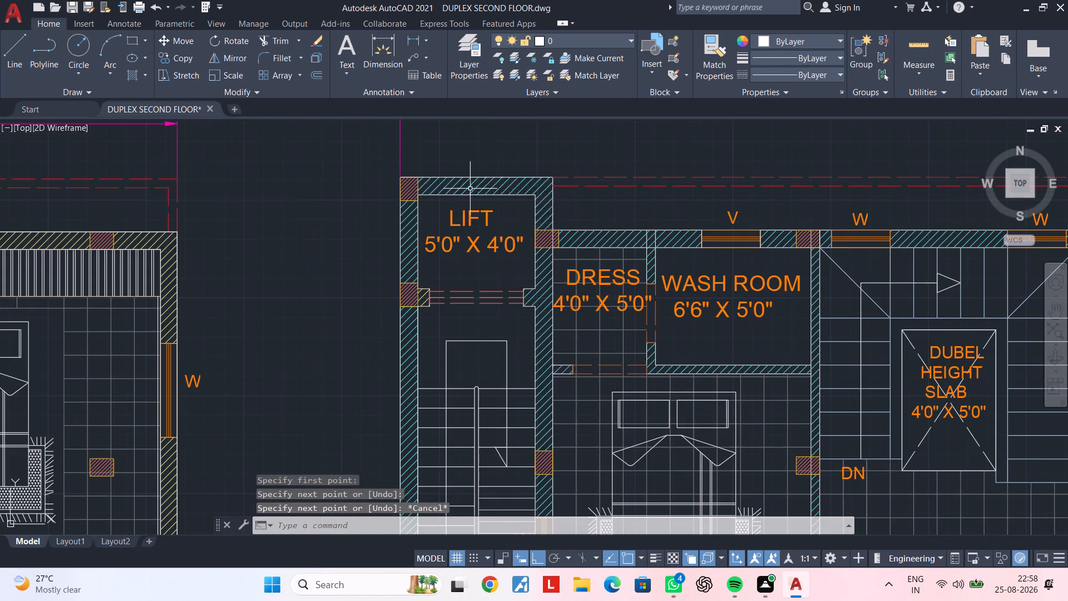
key("space")
scroll(389, 169, "up", 3)
left_click(428, 204)
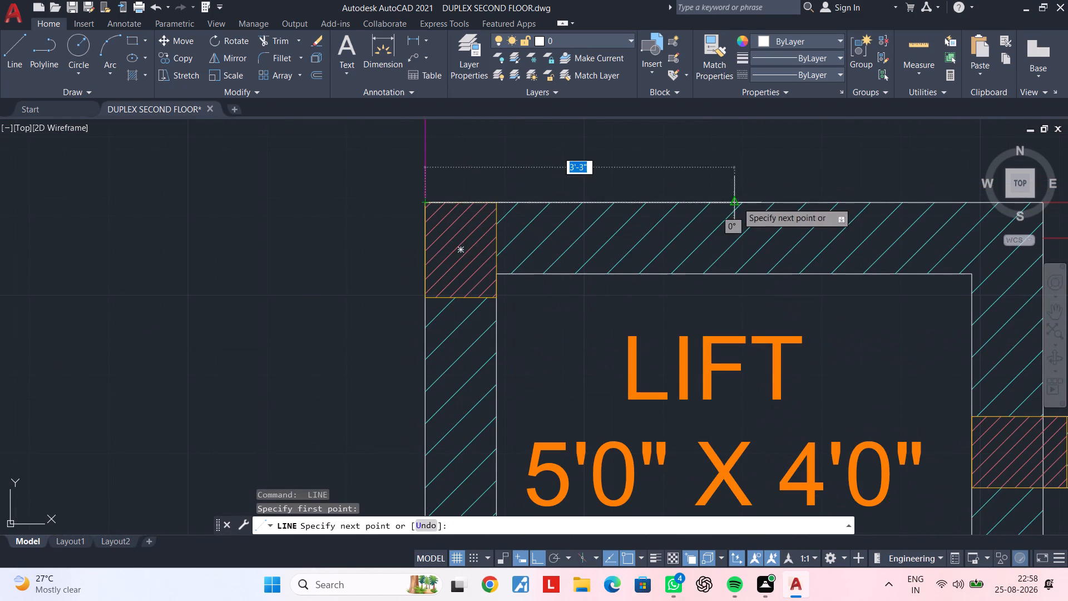
middle_click_drag(675, 202, 256, 191)
left_click(624, 193)
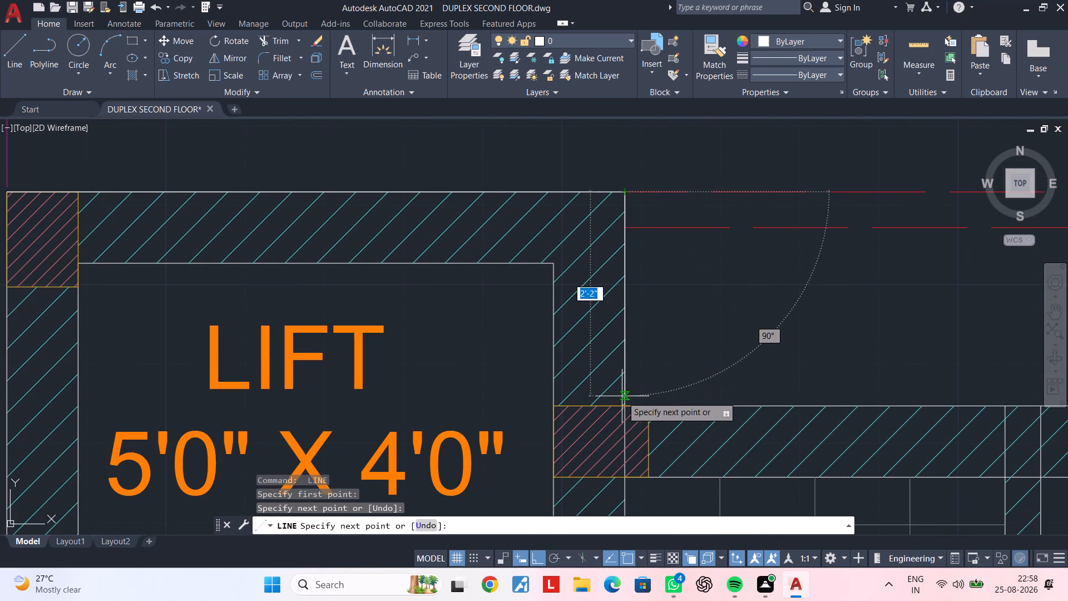
left_click(625, 405)
Trace the third floor north wall's outer face from the lift wall east to the building's northeast corner.
middle_click_drag(882, 382, 70, 221)
scroll(716, 263, "down", 2)
middle_click_drag(728, 259, 136, 224)
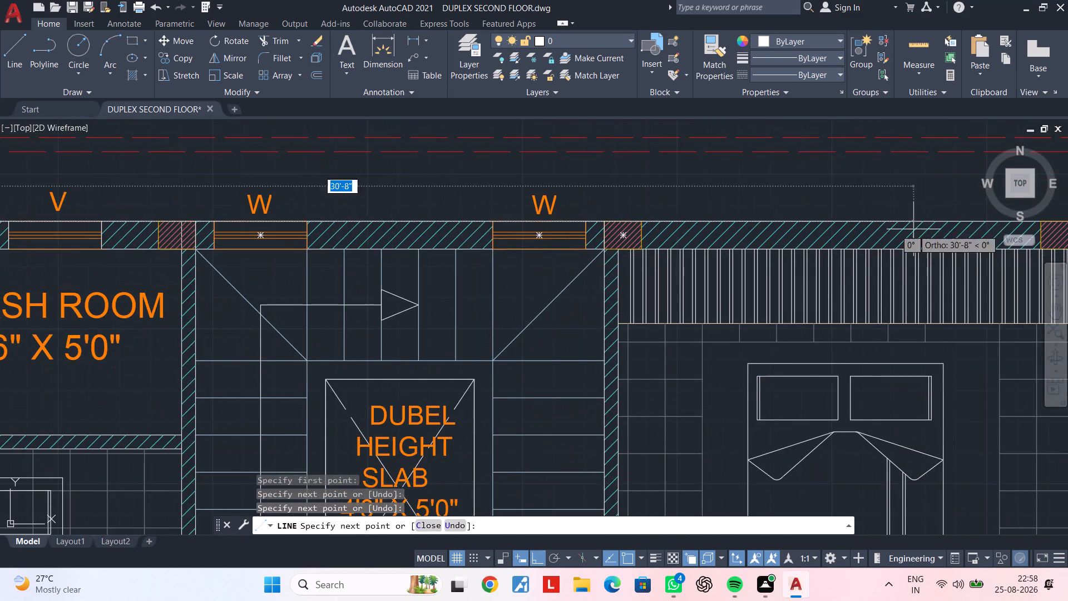
middle_click_drag(888, 229, 315, 231)
scroll(571, 227, "up", 2)
left_click(651, 221)
Trace the third floor east wall's outer face from the building's northeast corner south to its southeast corner.
scroll(659, 337, "down", 1)
middle_click_drag(652, 316, 649, 302)
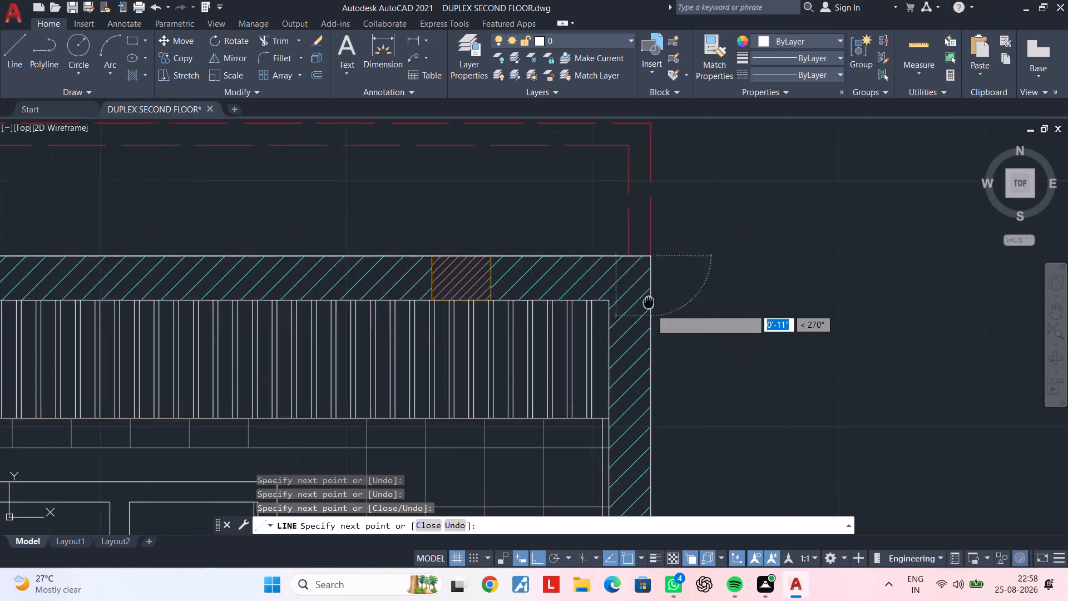
middle_click_drag(649, 302, 705, 0)
scroll(709, 133, "down", 3)
middle_click_drag(723, 230, 692, 0)
scroll(691, 267, "up", 3)
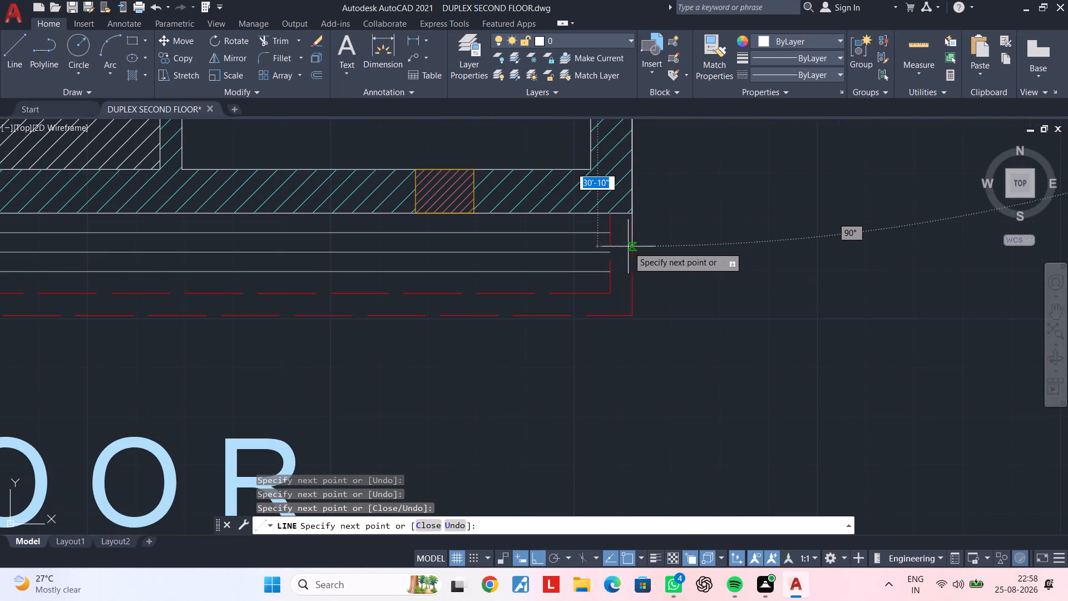
left_click(630, 212)
Trace the third floor south wall's outer face from the southeast corner west to the family lounge's southwest corner column.
scroll(247, 214, "down", 1)
middle_click_drag(497, 208, 980, 208)
middle_click_drag(289, 168, 1055, 173)
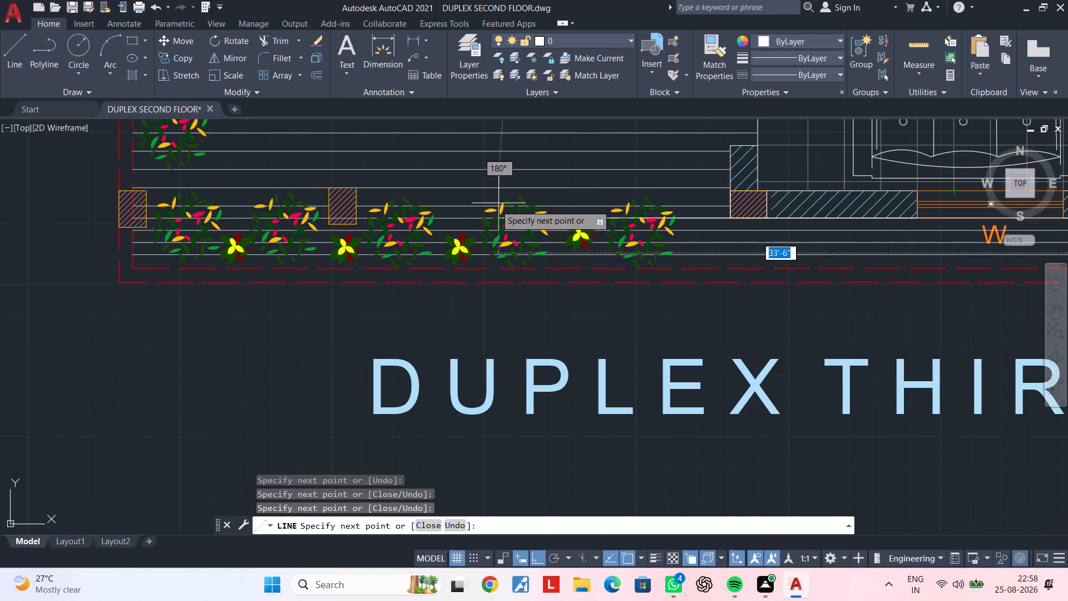
scroll(715, 217, "up", 2)
left_click(749, 222)
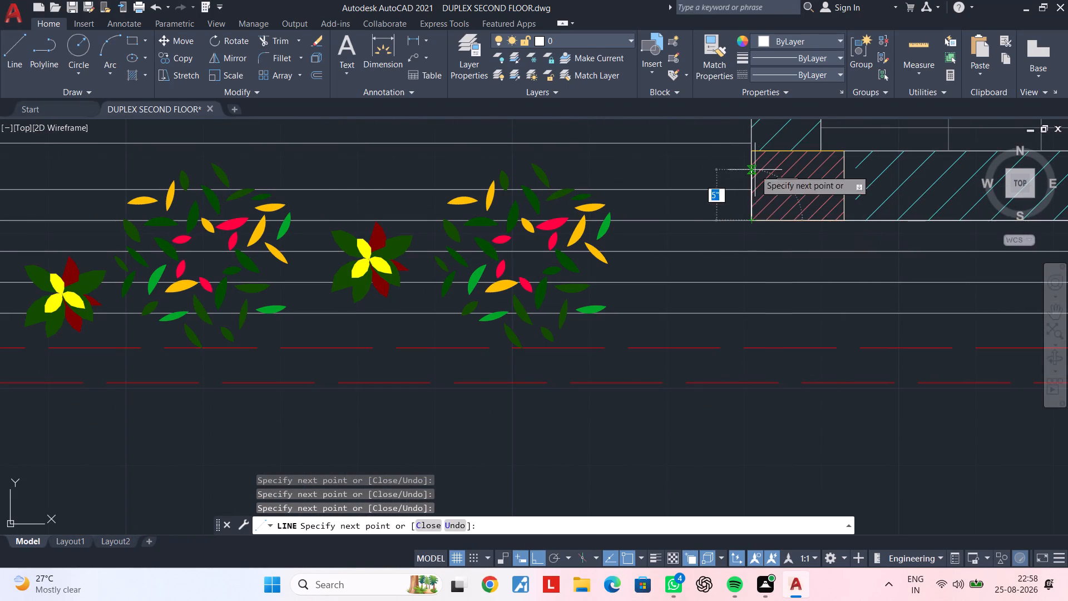
Trace the lounge's southwest wall stub up its balcony face to the M/D opening and 9" across its end, and finish the line.
scroll(759, 140, "down", 1)
middle_click_drag(760, 149, 667, 447)
left_click(664, 376)
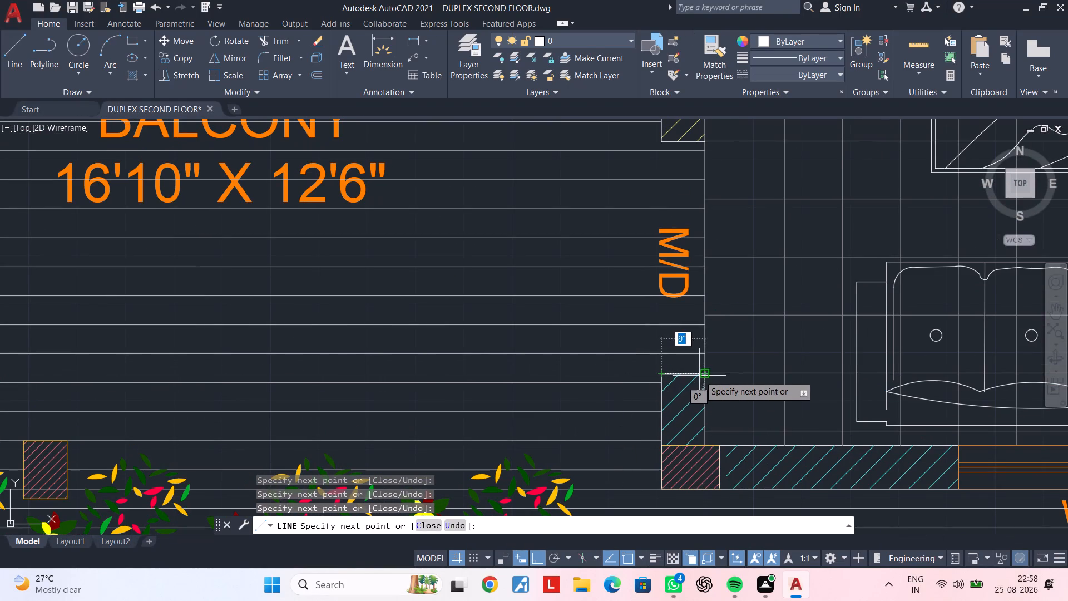
left_click(701, 375)
key("Escape")
key("Escape")
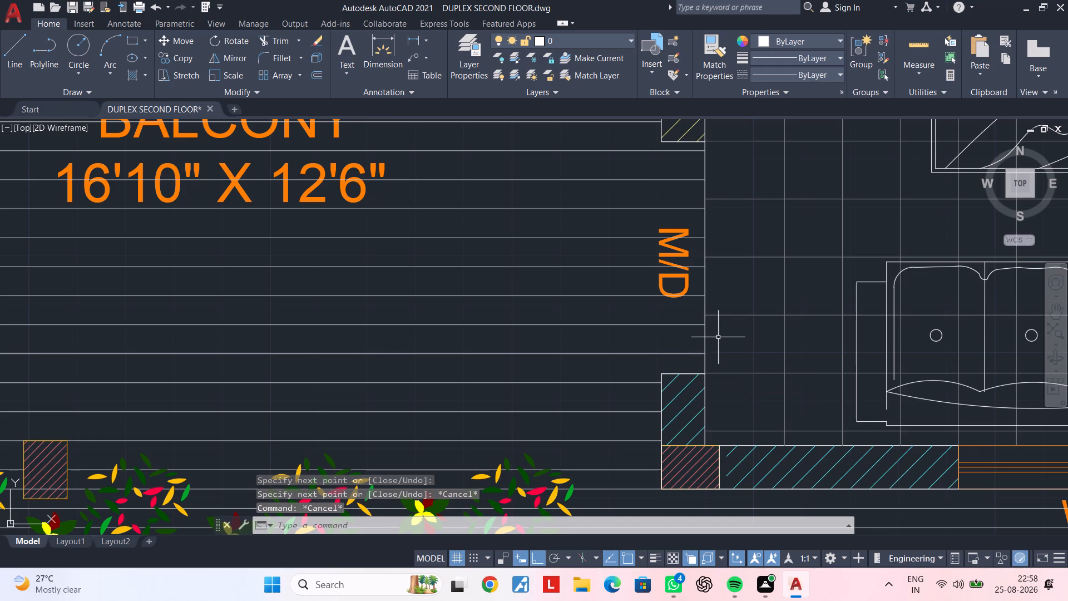
Trace the southwest stub's inner face down from the M/D opening and the lounge's inner south face east to the dress room partition.
key("space")
left_click(706, 375)
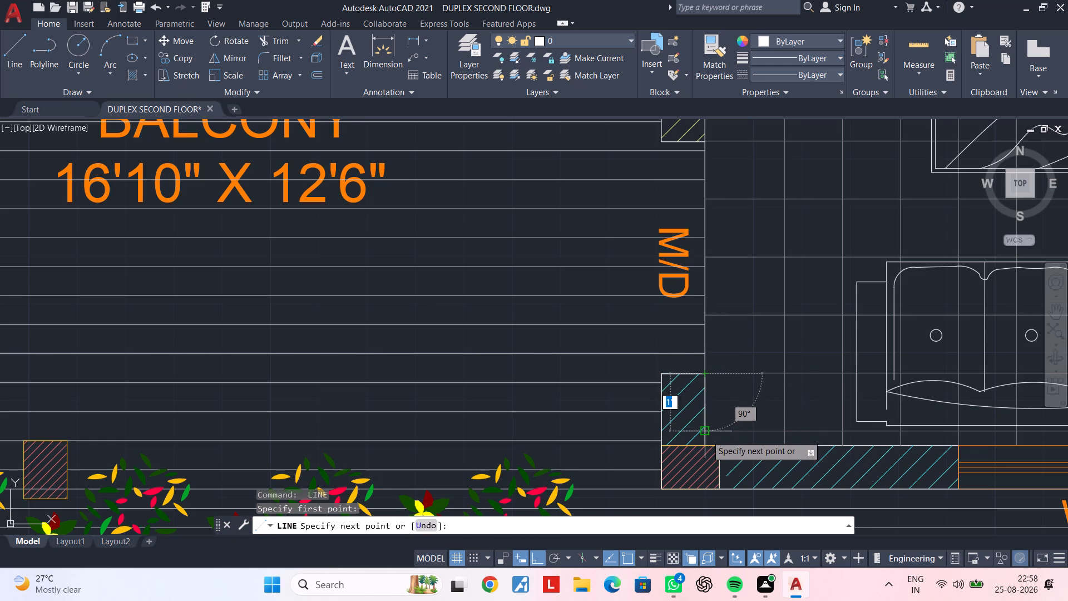
left_click(706, 443)
middle_click_drag(863, 439, 81, 327)
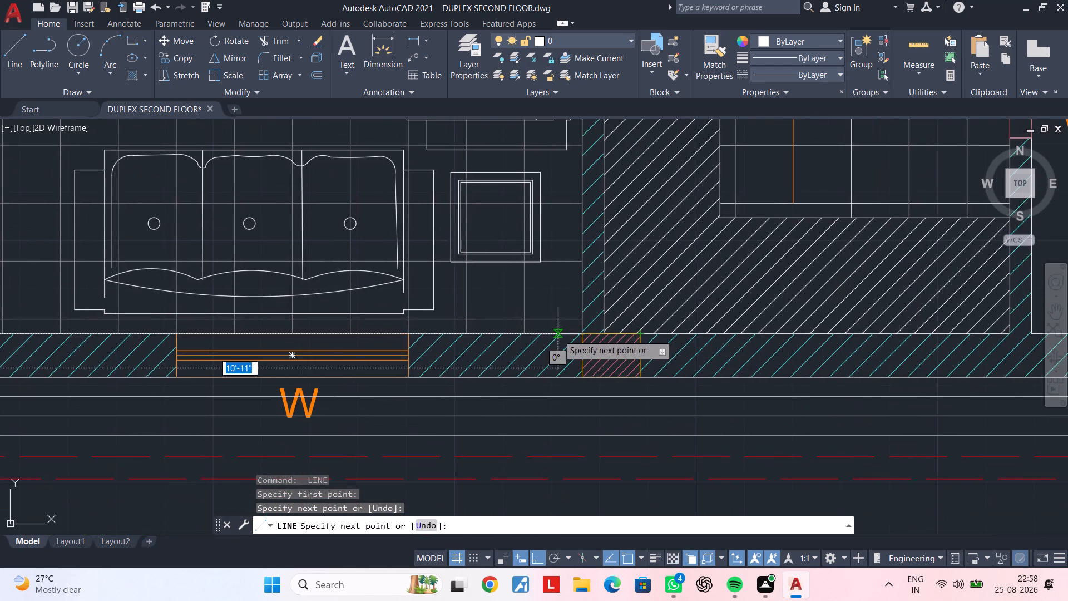
scroll(565, 333, "up", 3)
left_click(612, 333)
Trace the lounge-dress partition's west face north from the south wall to the D2 door opening and across the wall end.
scroll(613, 213, "down", 1)
middle_click_drag(621, 235, 614, 444)
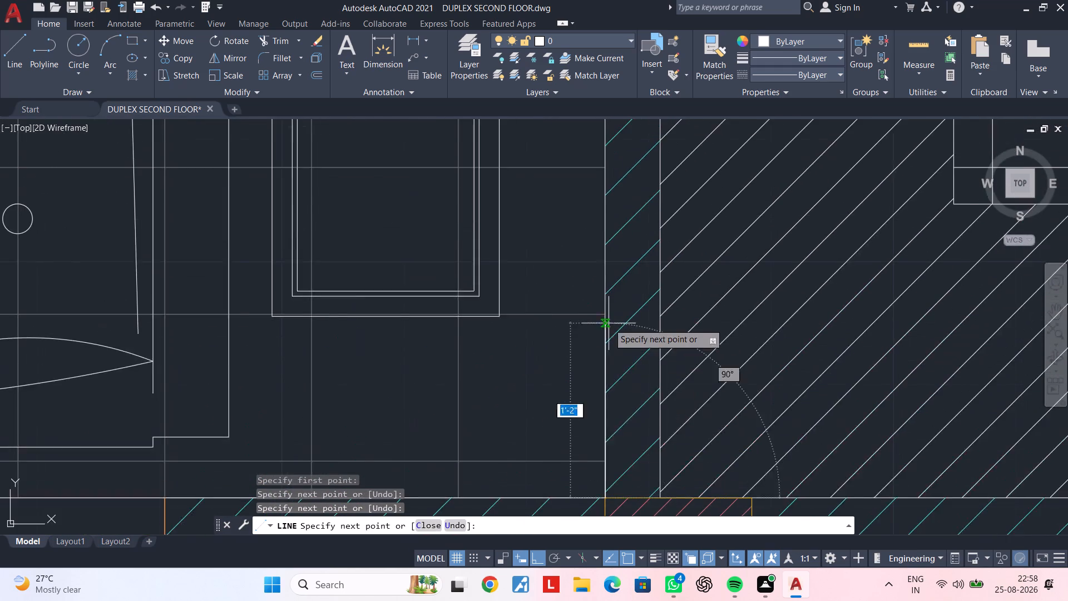
scroll(609, 321, "down", 2)
middle_click_drag(607, 260, 629, 518)
middle_click_drag(615, 243, 644, 491)
scroll(615, 243, "down", 1)
scroll(646, 398, "up", 2)
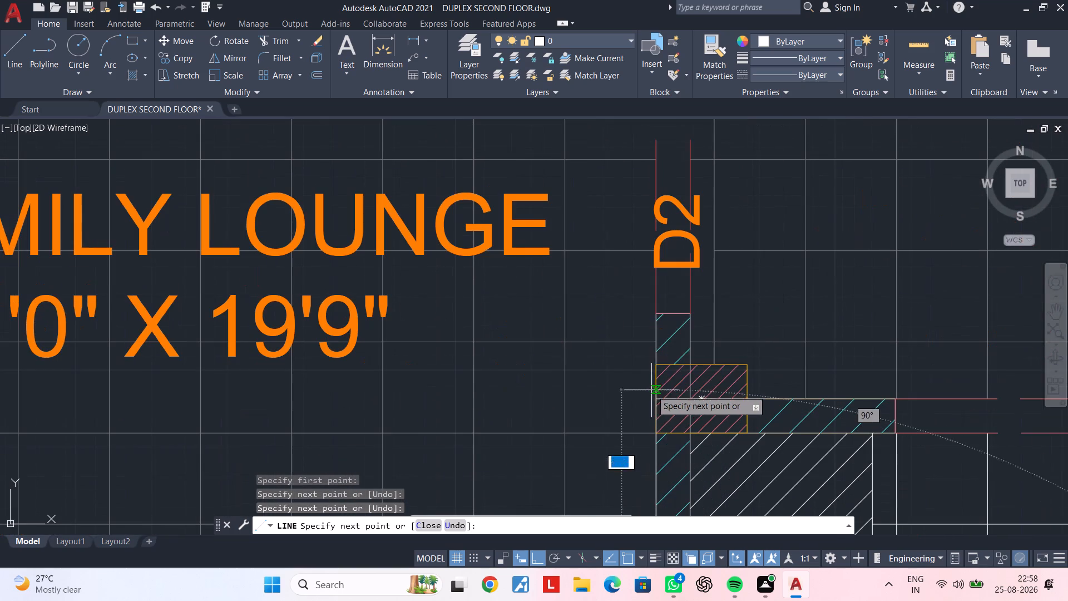
left_click(652, 313)
left_click(690, 313)
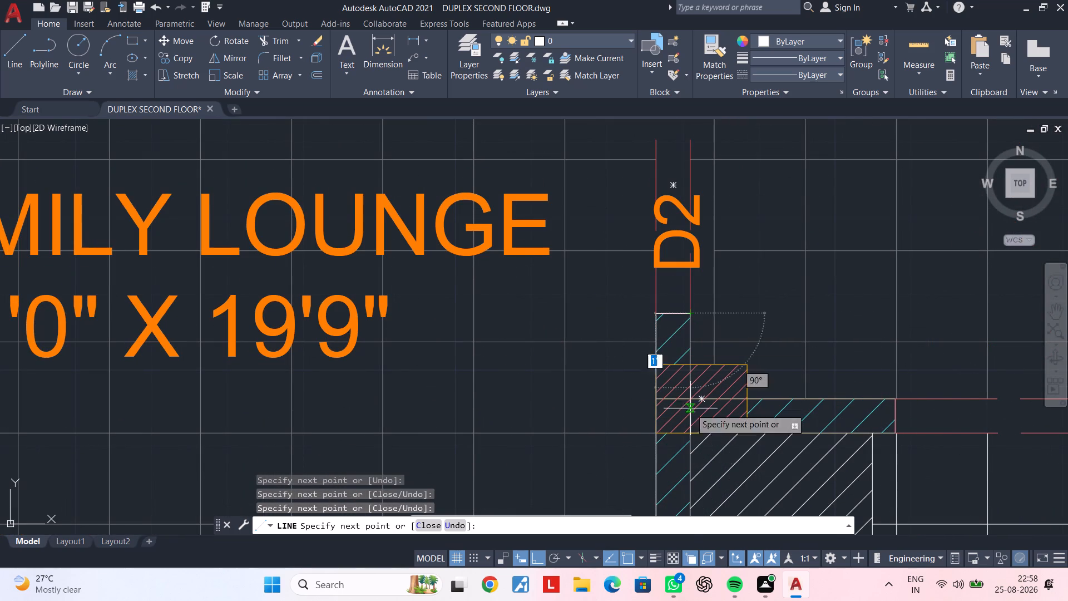
Trace the lounge-dress partition's east face from the D2 door opening south to the dress room's inner southwest corner.
middle_click_drag(693, 536, 653, 292)
scroll(661, 389, "down", 2)
middle_click_drag(665, 390, 646, 219)
middle_click_drag(637, 439, 632, 244)
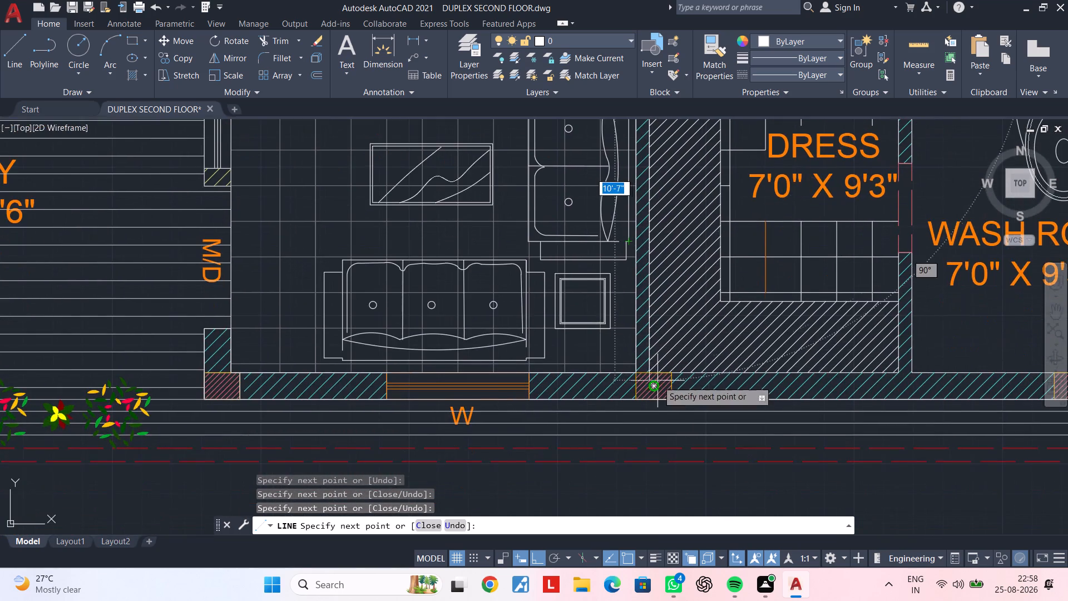
scroll(655, 387, "up", 3)
left_click(621, 328)
Trace the dress room's inner south face east to the wash room partition.
middle_click_drag(804, 328, 310, 333)
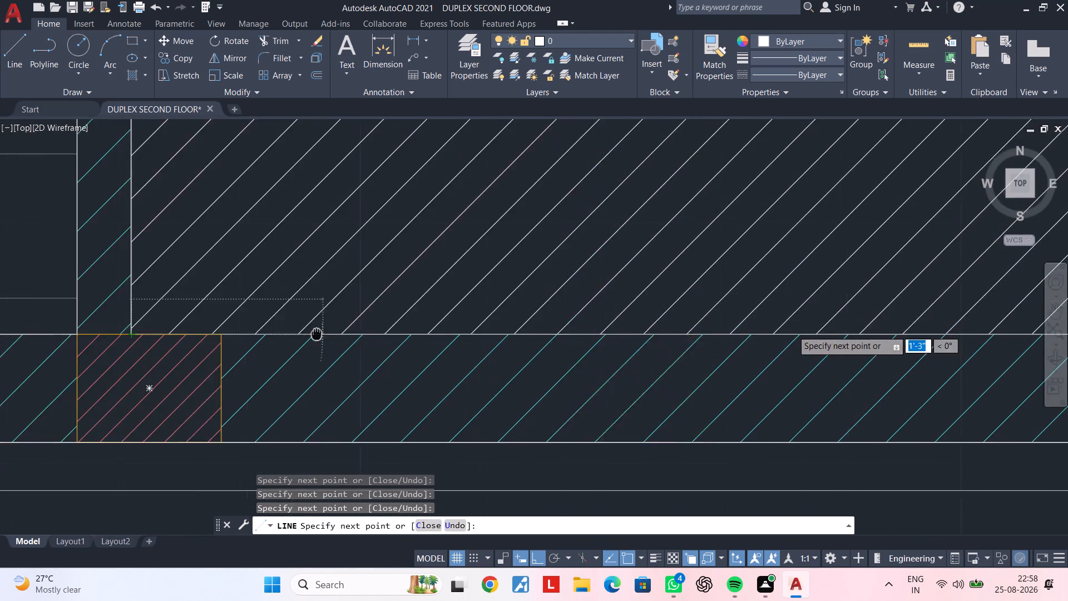
middle_click_drag(310, 333, 305, 333)
scroll(675, 370, "down", 3)
middle_click_drag(785, 360, 285, 356)
scroll(334, 343, "up", 2)
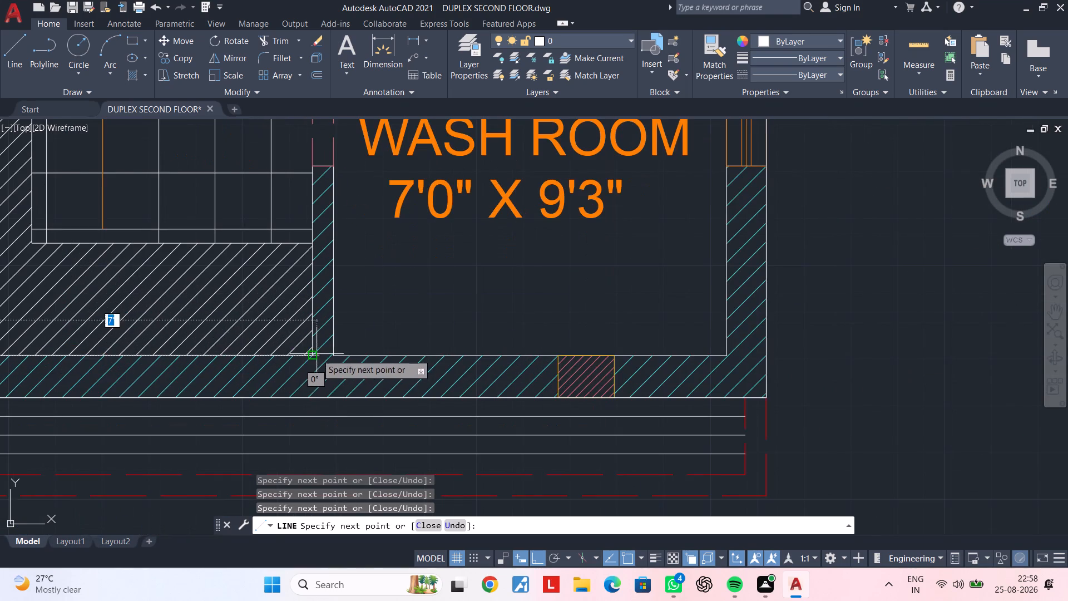
left_click(312, 357)
Trace the dress-wash room partition below its door: up the west face, across the end, and down the east face to the south wall.
middle_click_drag(317, 287, 328, 511)
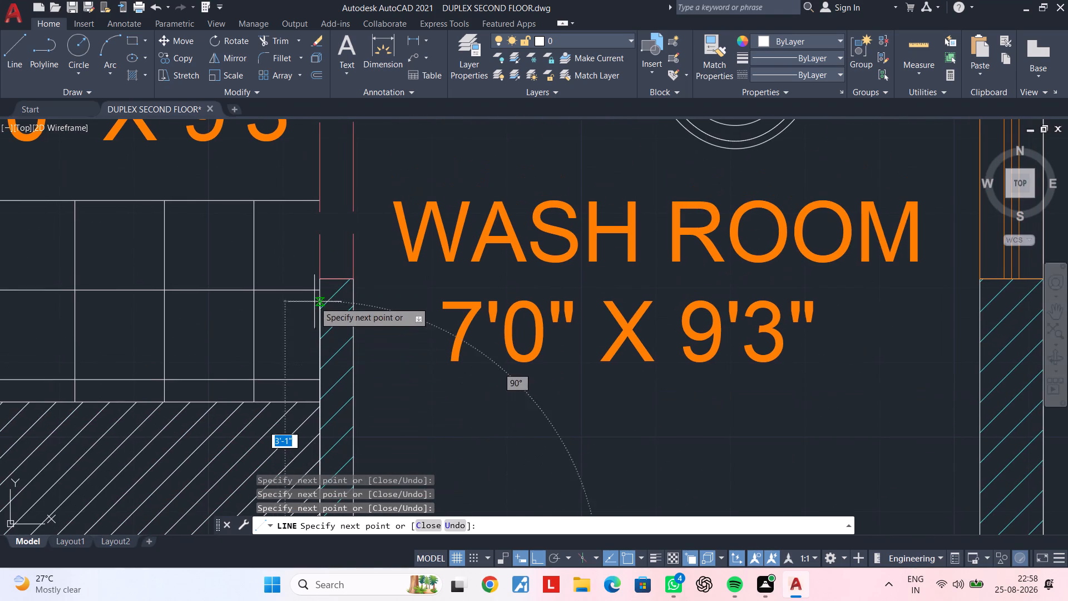
left_click(318, 282)
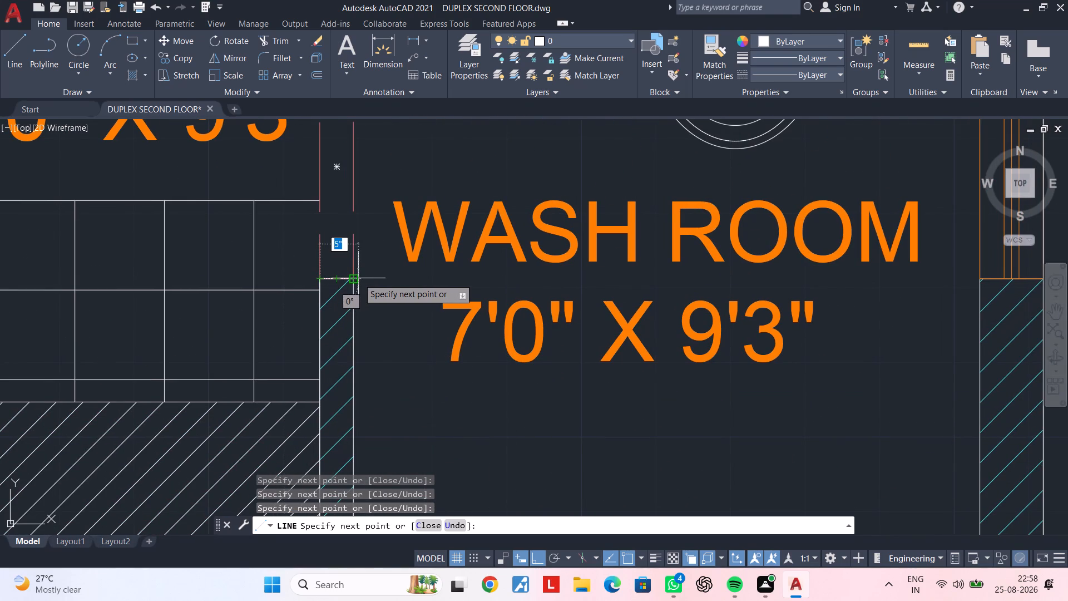
left_click(356, 278)
middle_click_drag(369, 364, 360, 205)
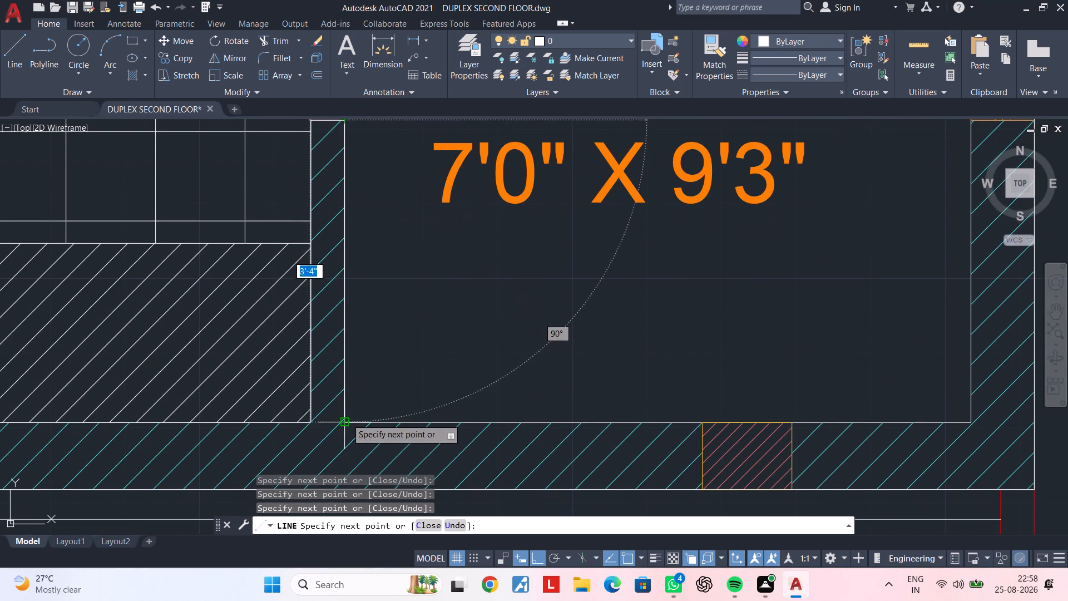
left_click(347, 418)
Trace the 7'0" x 9'3" wash room's inner south, east and north faces, ending at the dress room partition.
middle_click_drag(619, 412, 278, 406)
left_click(632, 418)
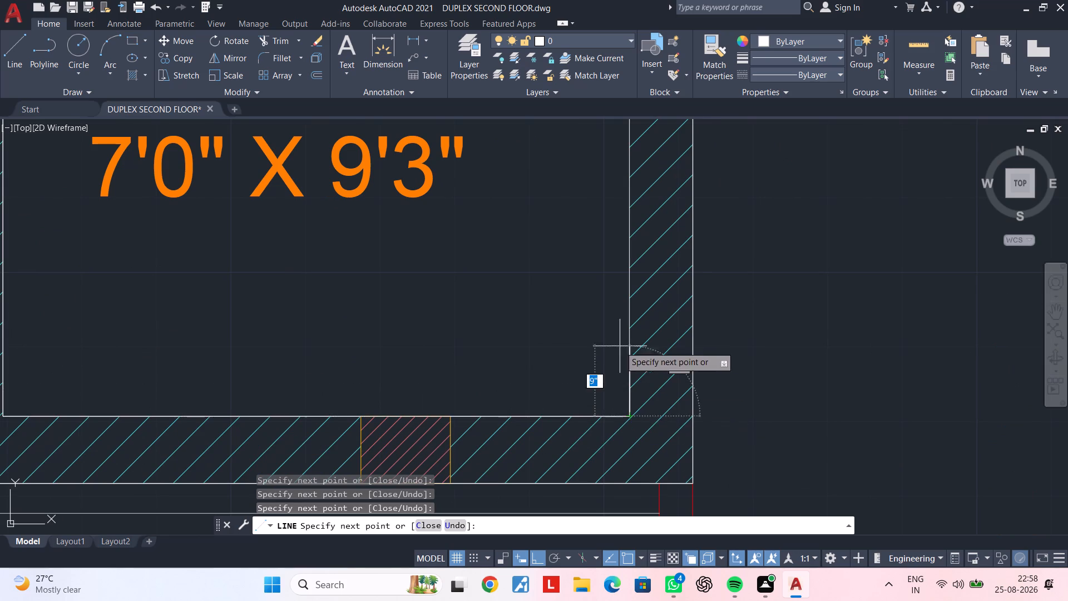
middle_click_drag(620, 354, 633, 525)
scroll(607, 247, "down", 1)
middle_click_drag(619, 248, 627, 537)
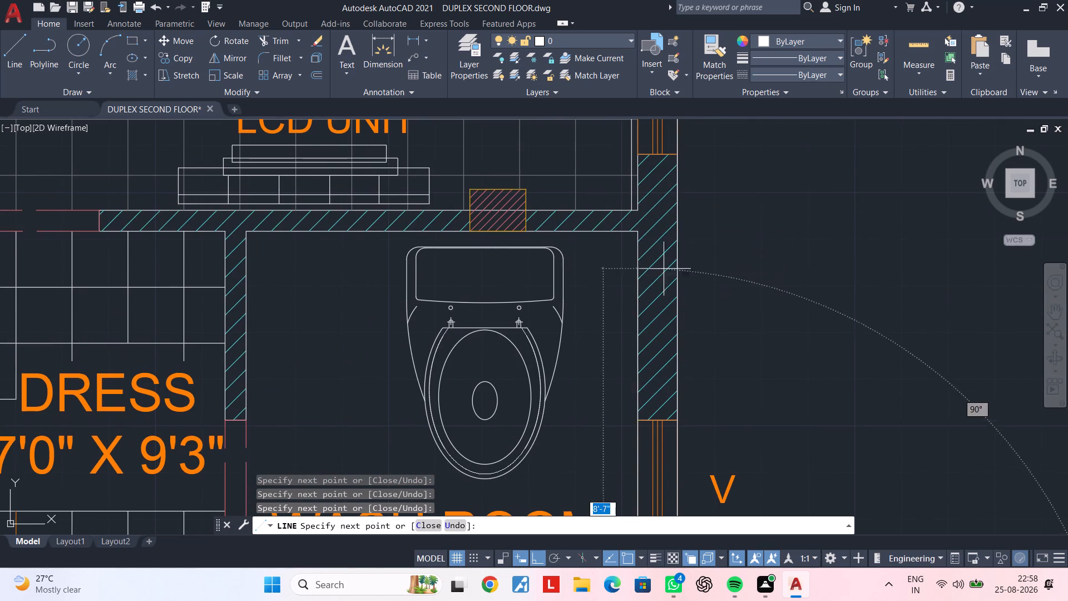
scroll(641, 240, "up", 2)
left_click(620, 217)
middle_click_drag(407, 216, 461, 213)
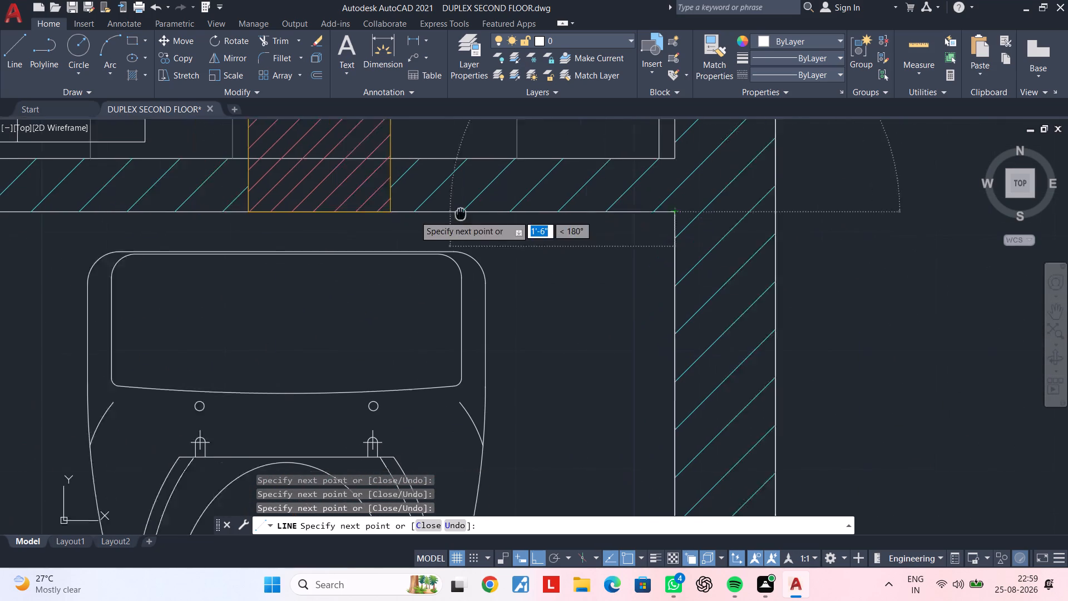
middle_click_drag(461, 213, 1015, 215)
left_click(235, 217)
Trace the dress-wash room partition's east face from the north wall south to the door opening and across the wall end.
middle_click_drag(249, 279, 249, 260)
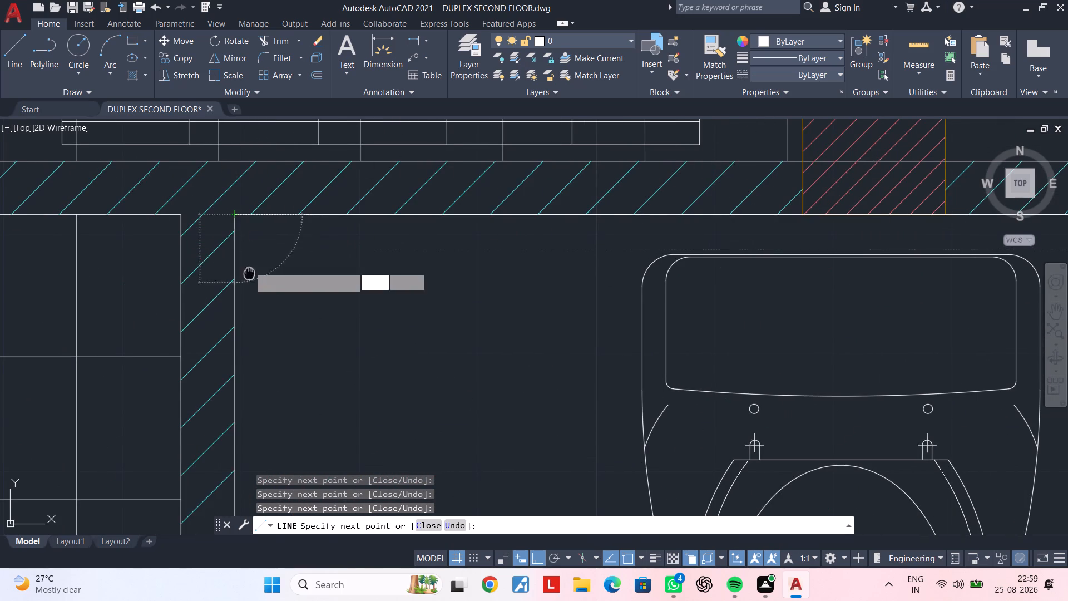
middle_click_drag(249, 260, 315, 75)
scroll(303, 333, "down", 2)
middle_click_drag(314, 282, 327, 215)
scroll(315, 308, "up", 2)
left_click(302, 353)
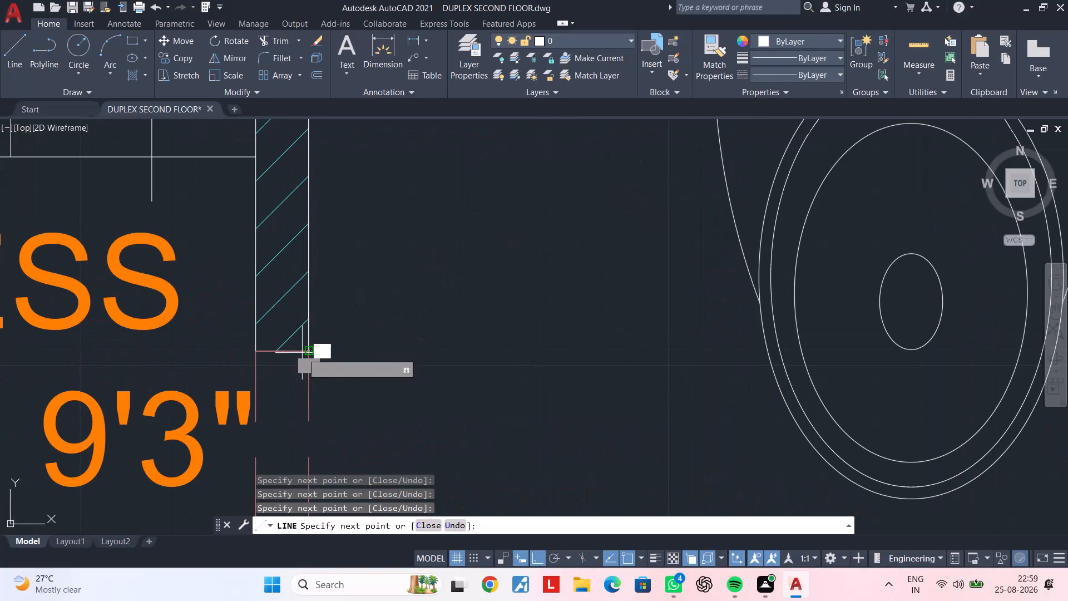
left_click(253, 349)
Trace the partition's west face north to the dress room's north wall, and that wall's south face west to the door opening.
middle_click_drag(279, 160, 275, 366)
scroll(268, 163, "down", 1)
middle_click_drag(274, 184, 294, 274)
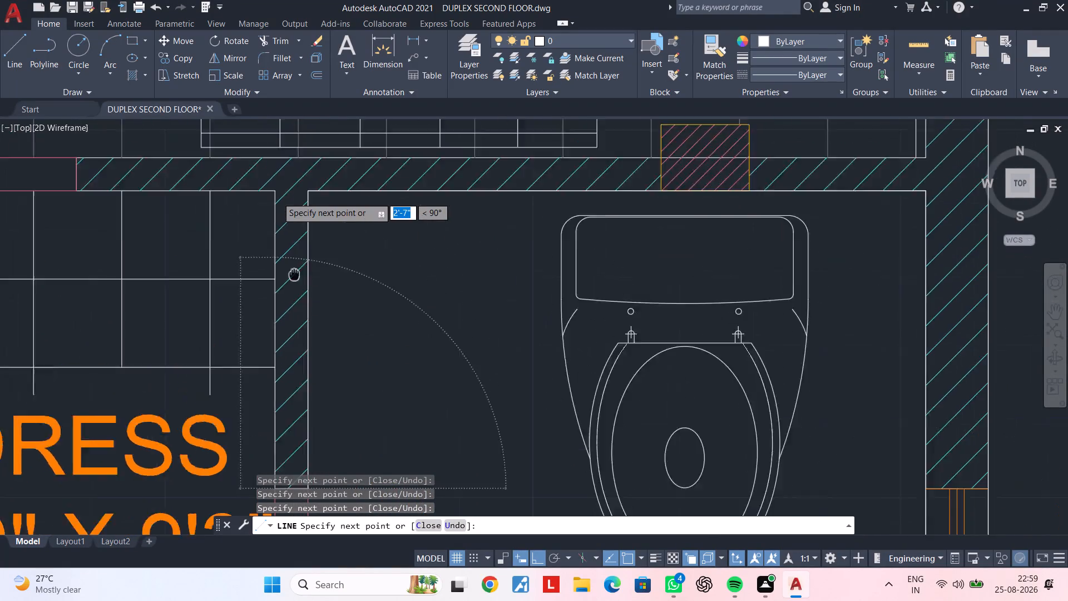
middle_click_drag(294, 274, 319, 385)
left_click(299, 314)
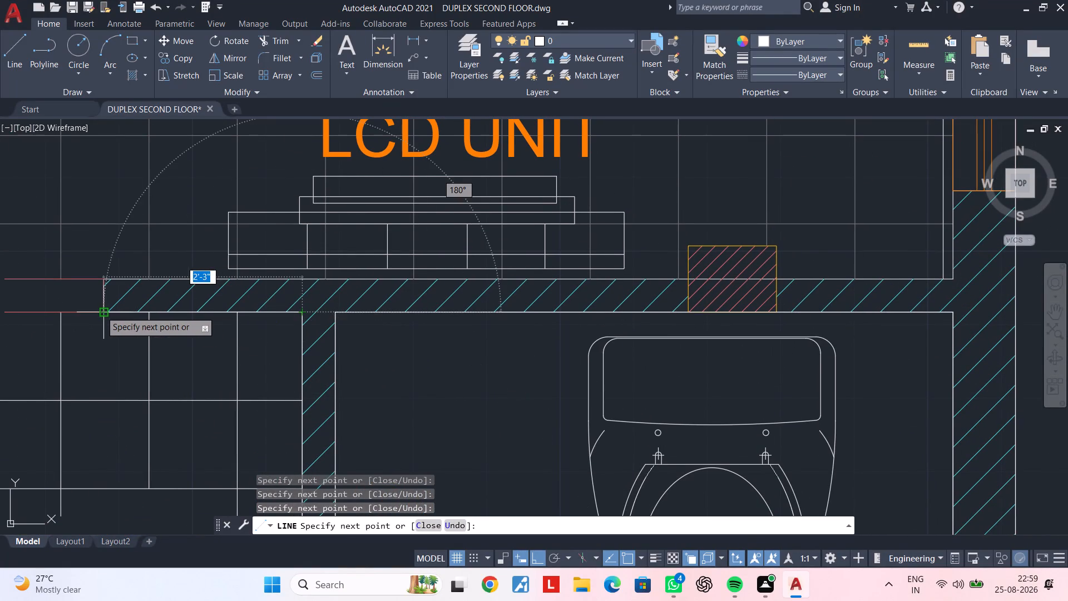
left_click(101, 311)
Trace the wall end at the dress room's north door and the master bedroom's inner south face east to the east wall.
middle_click_drag(106, 311, 709, 311)
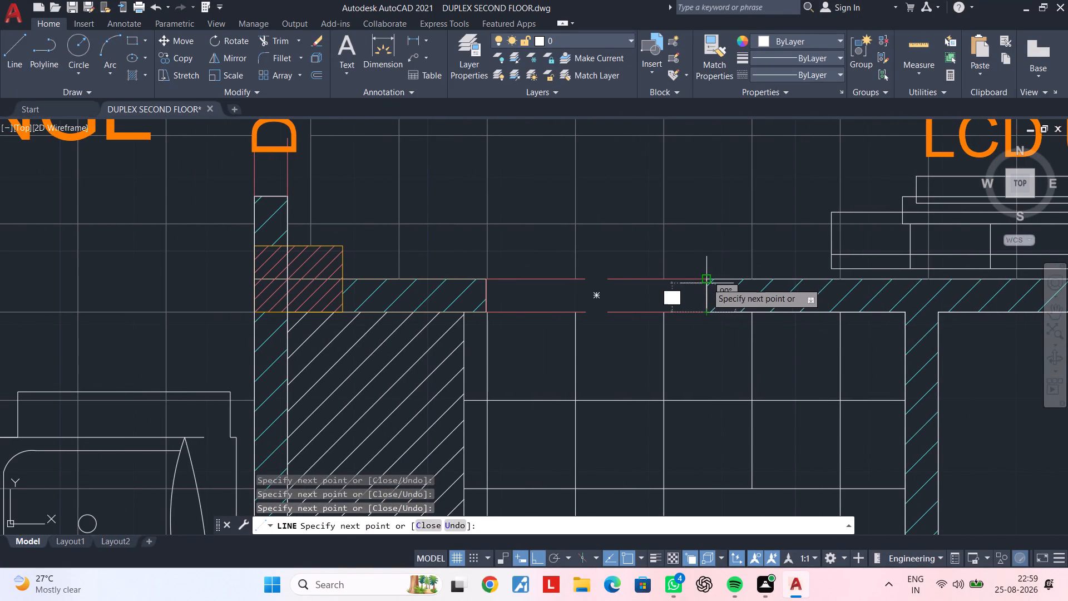
left_click(706, 280)
middle_click_drag(906, 281, 250, 273)
middle_click_drag(803, 271, 560, 280)
scroll(656, 280, "up", 1)
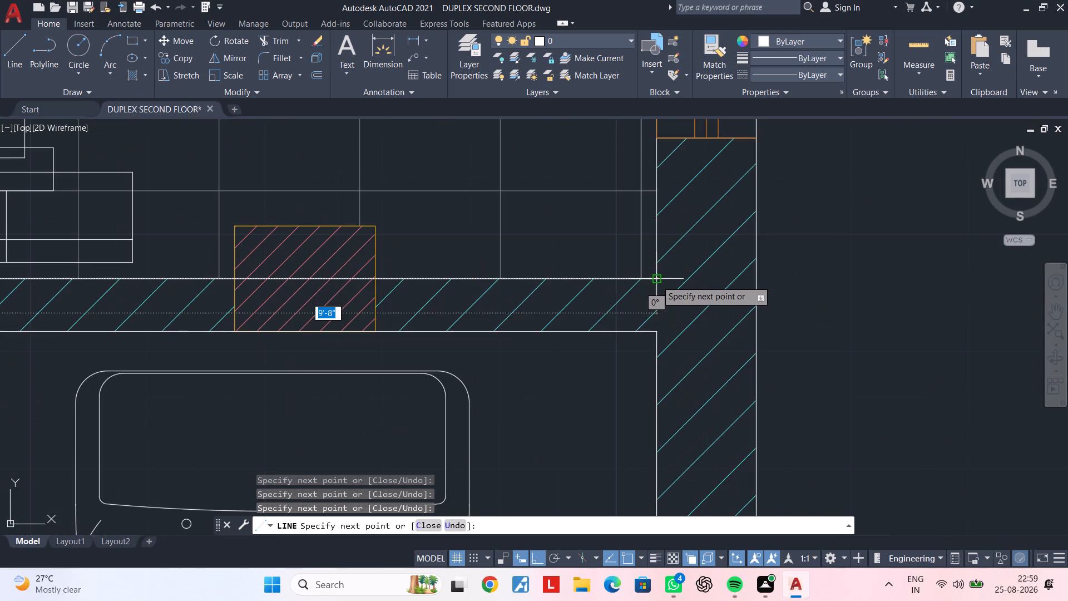
left_click(657, 276)
Trace the master bedroom's inner east face from its southeast corner about 19' north to its northeast corner.
scroll(688, 171, "down", 2)
middle_click_drag(690, 203, 671, 431)
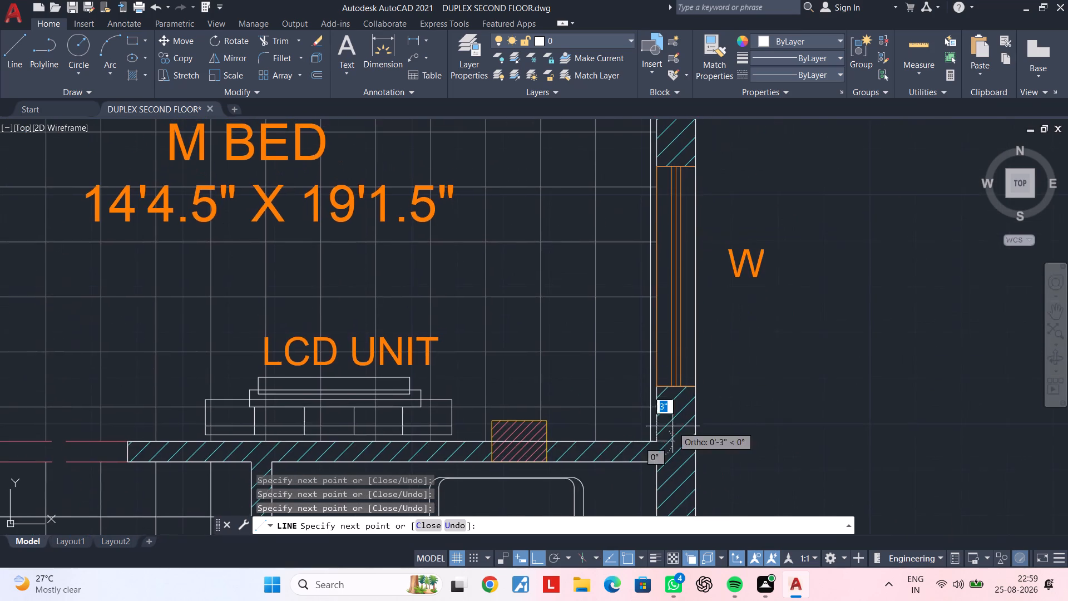
middle_click_drag(668, 231, 657, 515)
middle_click_drag(652, 190, 647, 522)
middle_click_drag(635, 223, 640, 559)
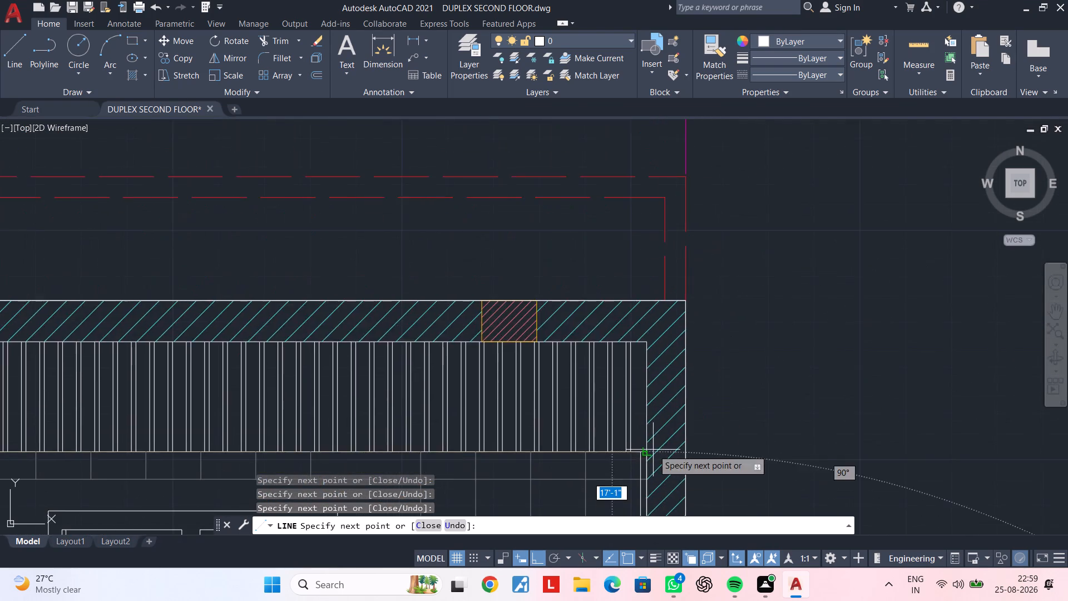
scroll(652, 442, "up", 2)
middle_click_drag(644, 342, 623, 494)
scroll(607, 375, "up", 1)
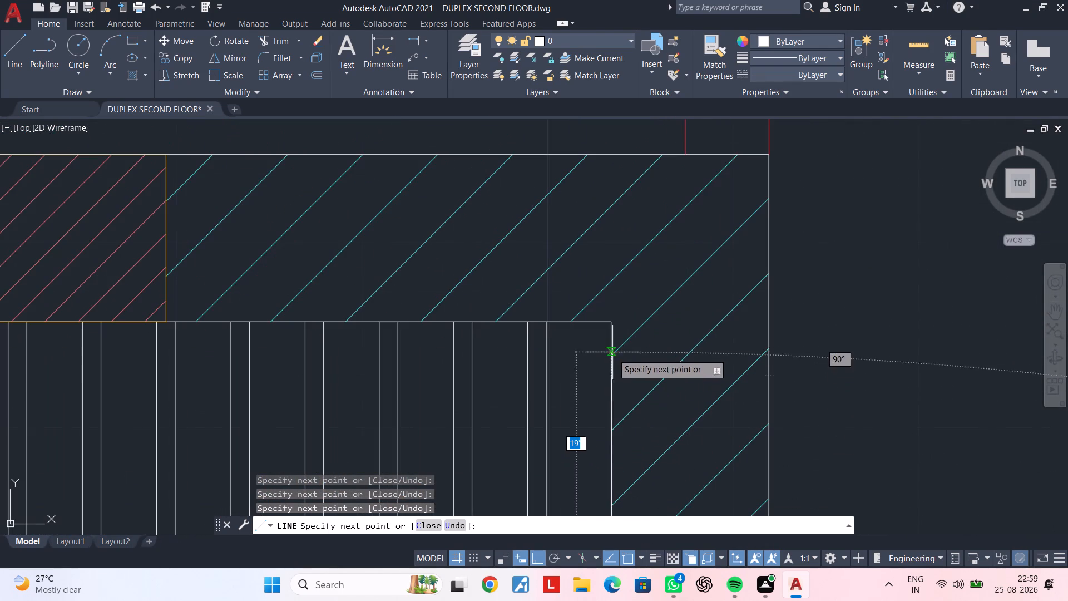
left_click(611, 324)
Trace the master bedroom's inner north face from the northeast corner west to the staircase partition.
middle_click_drag(304, 328, 1067, 331)
scroll(580, 352, "down", 2)
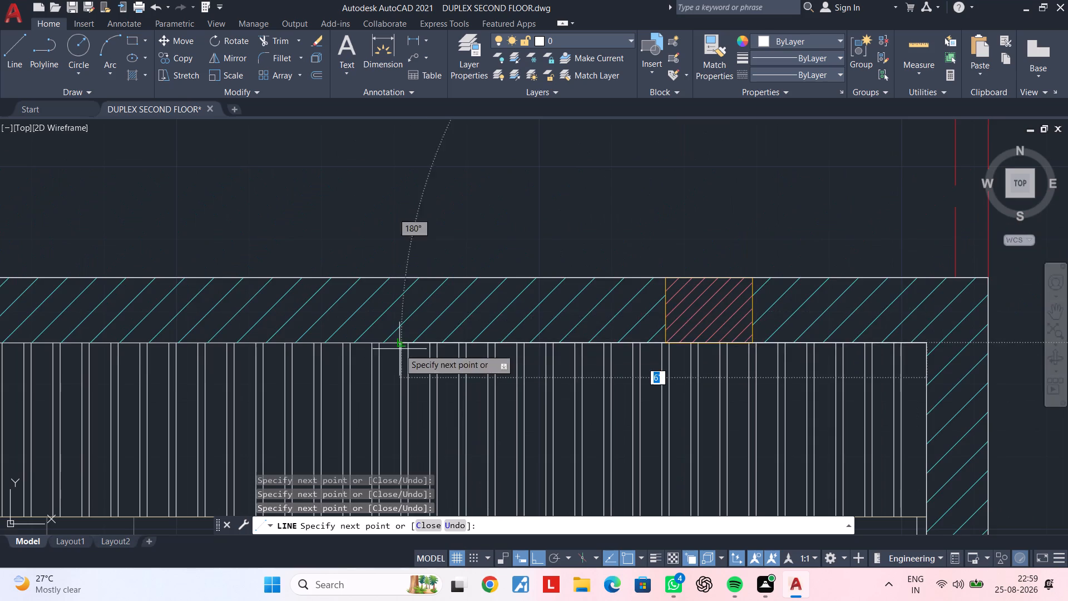
scroll(379, 346, "down", 1)
middle_click_drag(394, 342, 1067, 343)
middle_click_drag(847, 358, 662, 352)
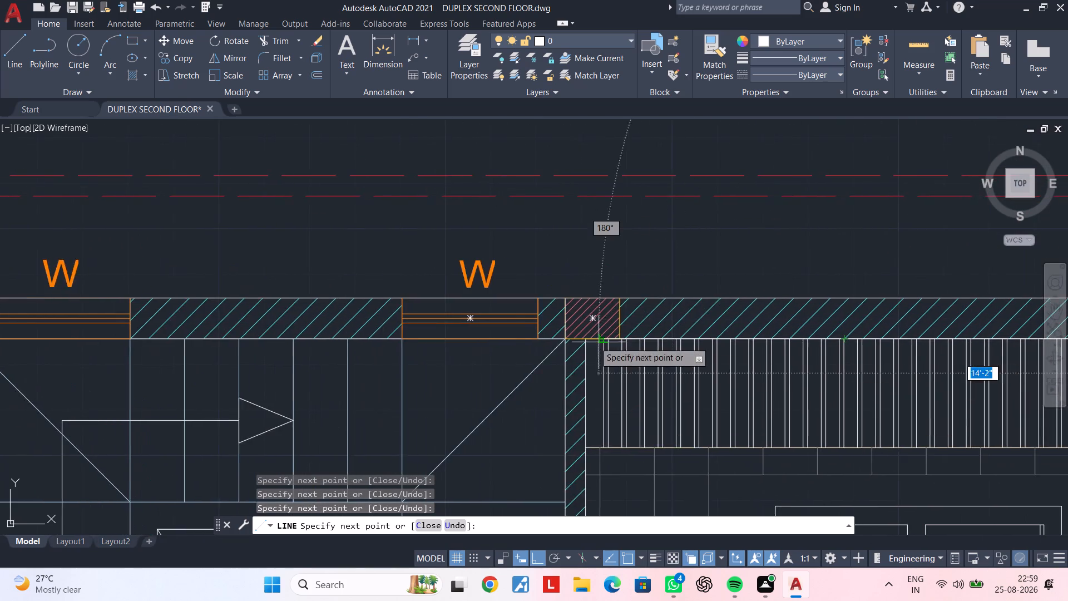
scroll(592, 342, "up", 3)
left_click(558, 334)
Trace the bedroom-staircase partition's east face from the north wall south to the door opening and across the wall end.
scroll(560, 448, "down", 1)
middle_click_drag(548, 380, 556, 220)
scroll(561, 391, "down", 2)
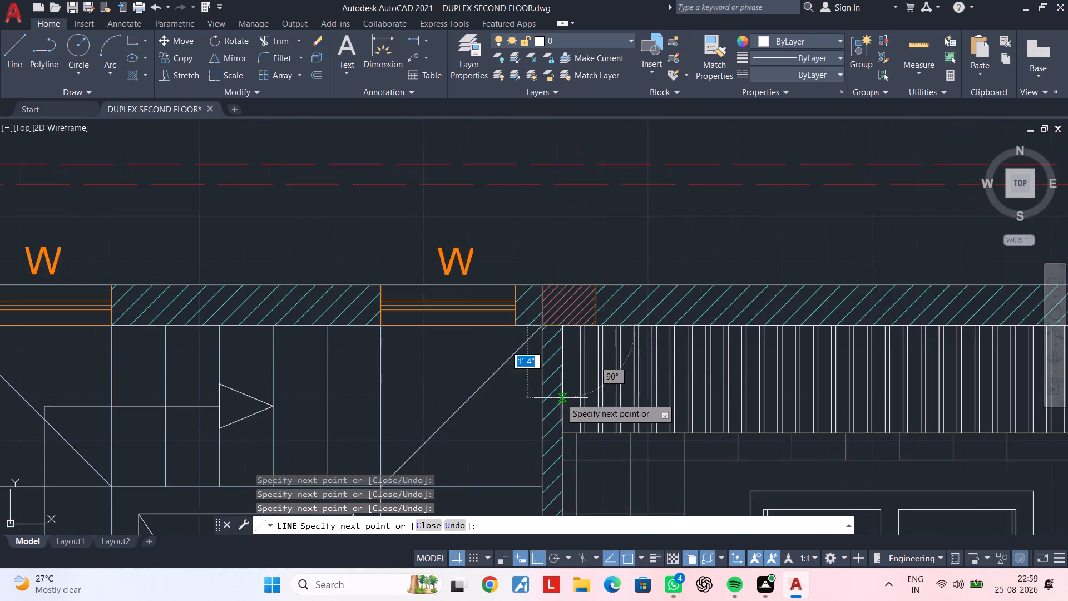
middle_click_drag(563, 368, 567, 237)
middle_click_drag(584, 358, 581, 198)
middle_click_drag(570, 363, 588, 181)
scroll(594, 256, "down", 1)
middle_click_drag(585, 335, 581, 170)
scroll(589, 346, "up", 3)
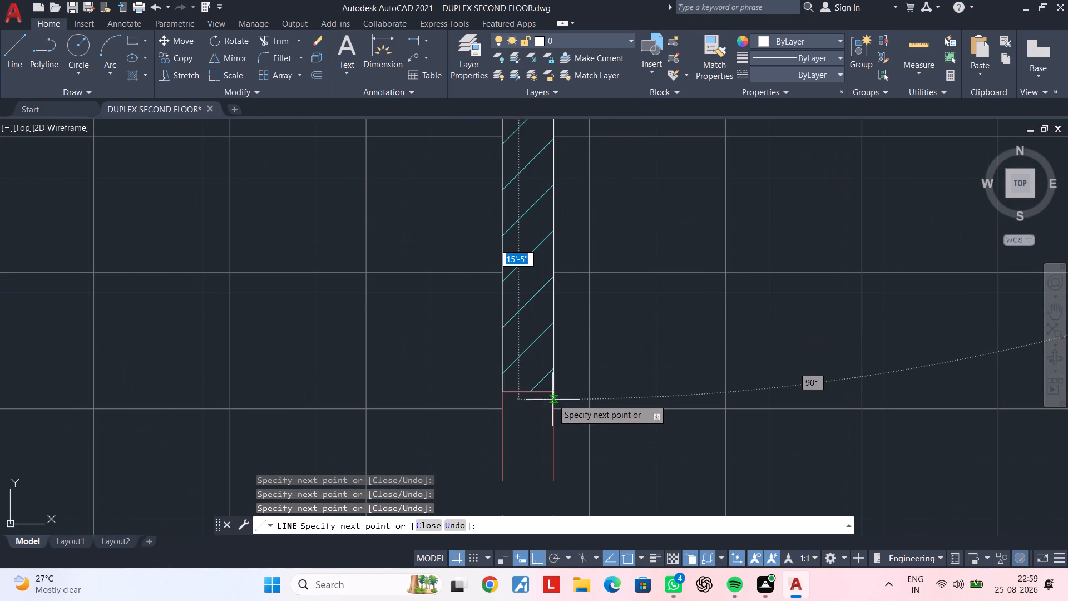
left_click(553, 395)
left_click(502, 392)
Trace the bedroom-staircase partition's west face from the door opening north to the staircase's inner northeast corner.
middle_click_drag(515, 300, 507, 546)
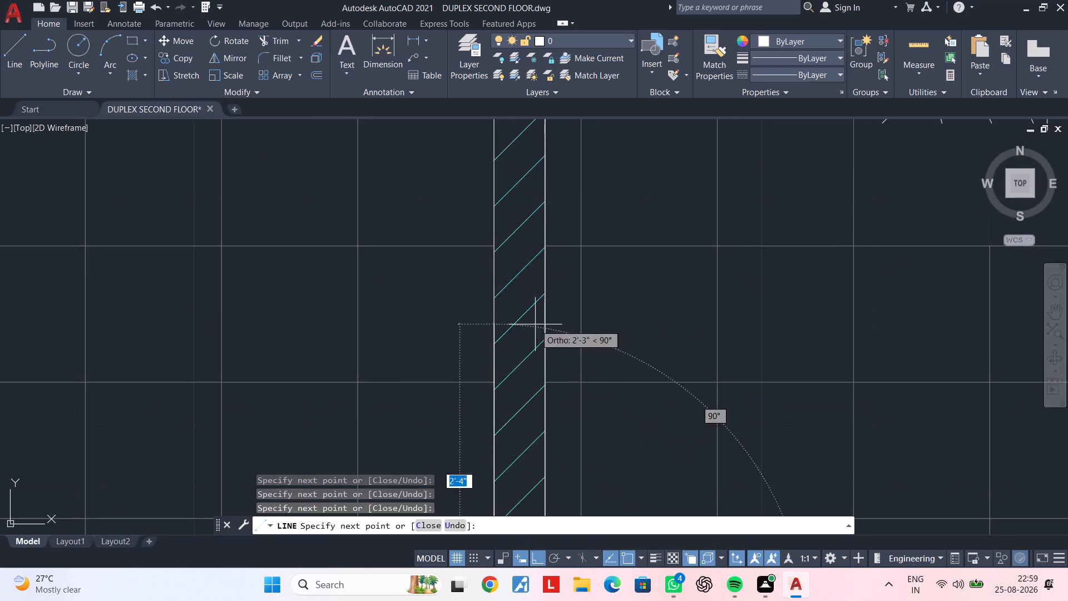
scroll(539, 310, "down", 3)
scroll(540, 310, "up", 1)
middle_click_drag(504, 230, 458, 492)
middle_click_drag(474, 228, 468, 464)
middle_click_drag(501, 249, 495, 423)
scroll(468, 303, "up", 2)
left_click(446, 286)
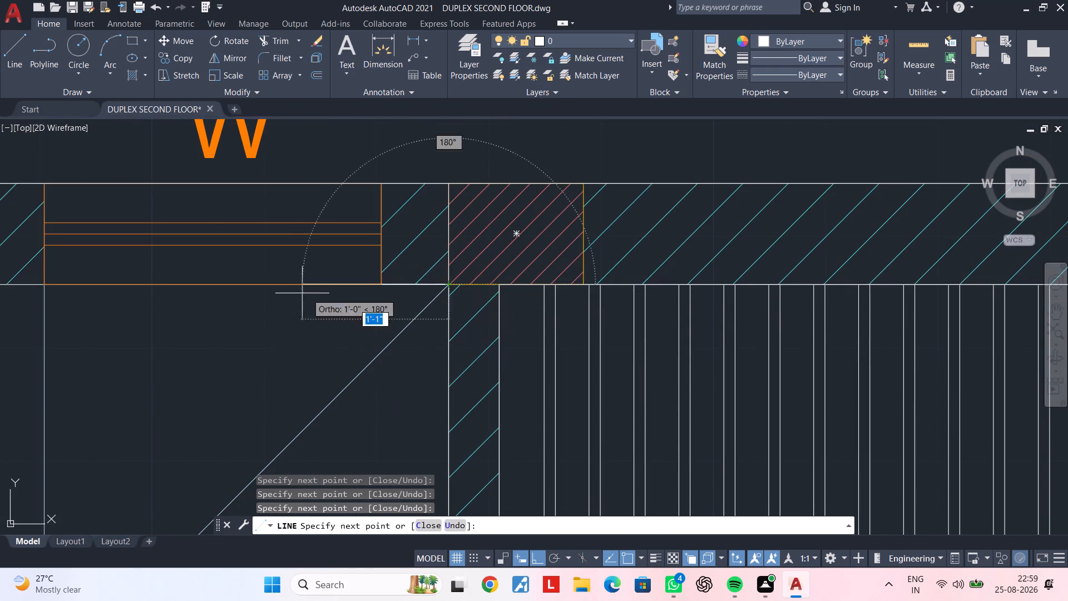
Trace the staircase's inner north face from its northeast corner west about 11' to its northwest corner.
middle_click_drag(292, 289, 989, 294)
scroll(420, 302, "down", 1)
middle_click_drag(417, 301, 817, 290)
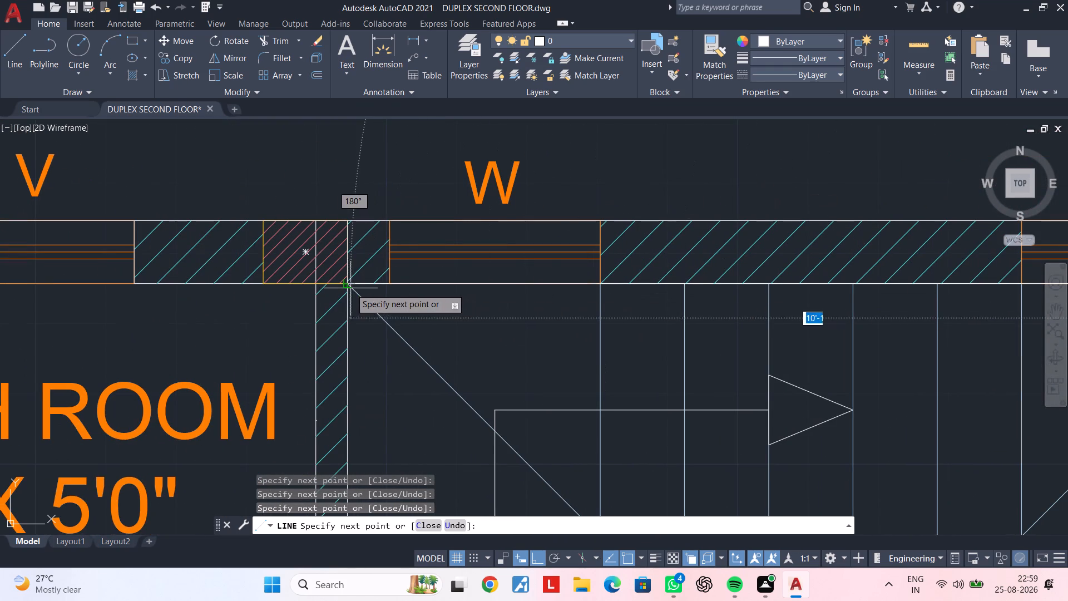
left_click(350, 288)
Trace the east face of the staircase's west partition south to the D2 door opening and across the 4" wall end.
middle_click_drag(359, 383, 379, 169)
scroll(372, 253, "down", 3)
middle_click_drag(375, 287, 390, 189)
middle_click_drag(384, 365, 394, 294)
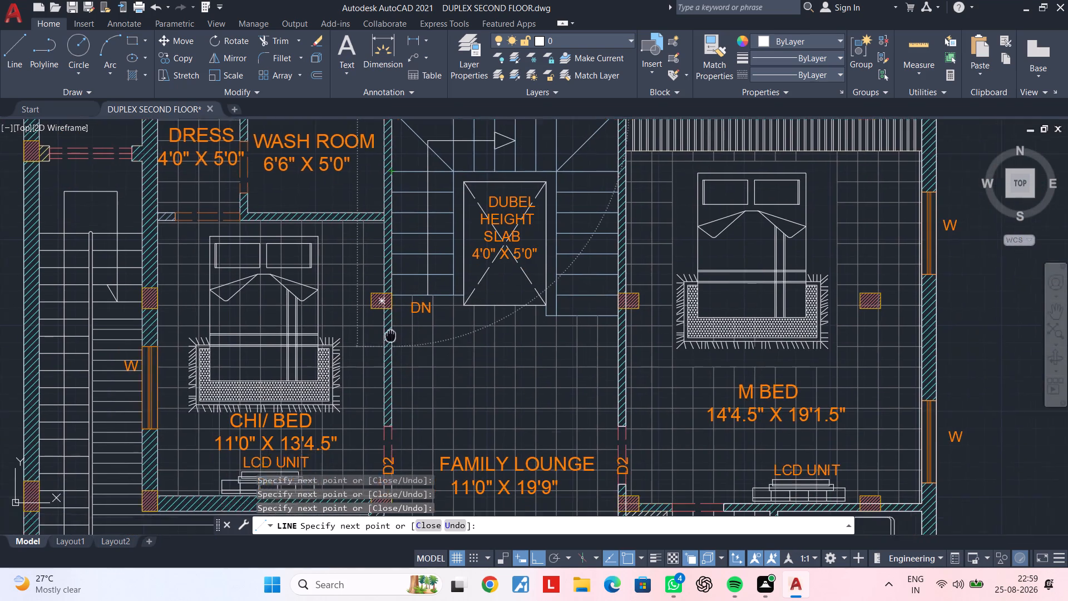
middle_click_drag(394, 294, 394, 258)
scroll(380, 341, "up", 3)
left_click(435, 342)
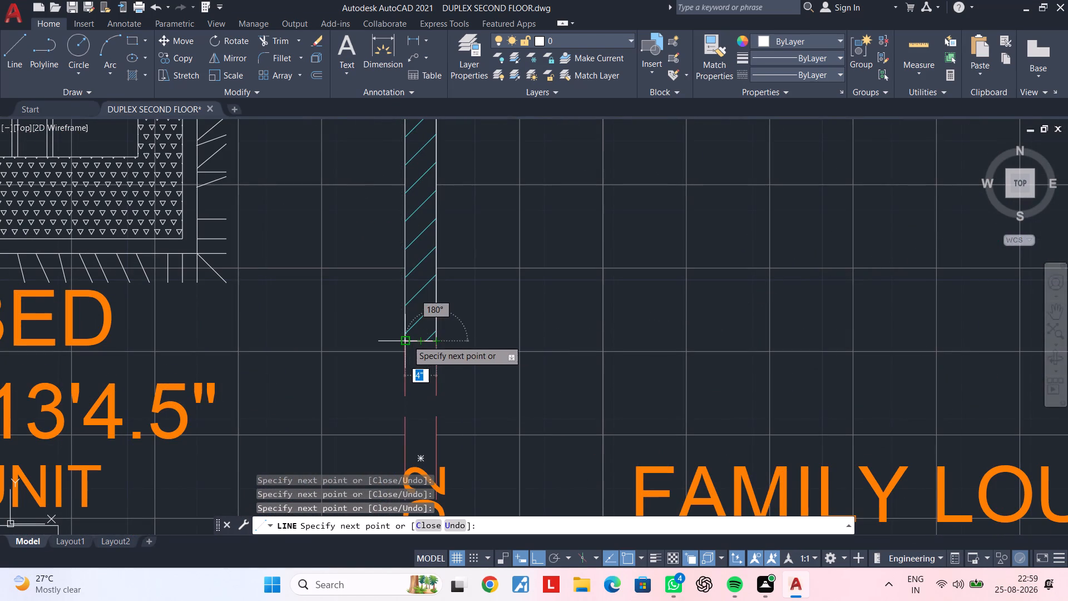
left_click(406, 340)
Trace the same partition's west face from the door opening north about 15'4" to the wash room's inner northeast corner.
middle_click_drag(416, 272, 416, 520)
scroll(432, 306, "down", 2)
middle_click_drag(433, 305, 428, 539)
middle_click_drag(428, 275, 432, 393)
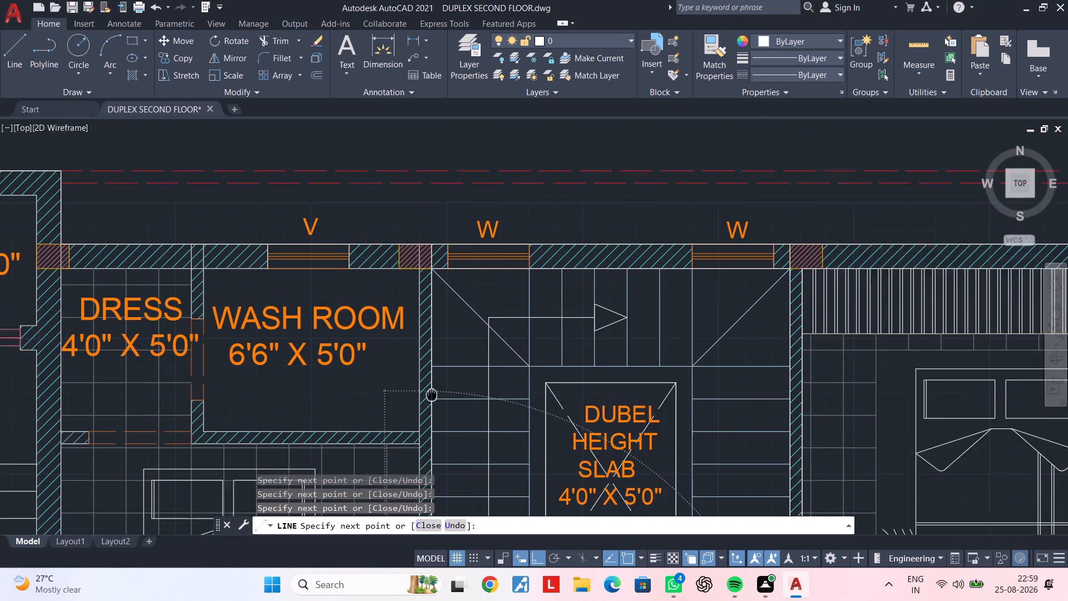
middle_click_drag(432, 393, 437, 295)
scroll(410, 393, "up", 3)
middle_click_drag(443, 250, 451, 487)
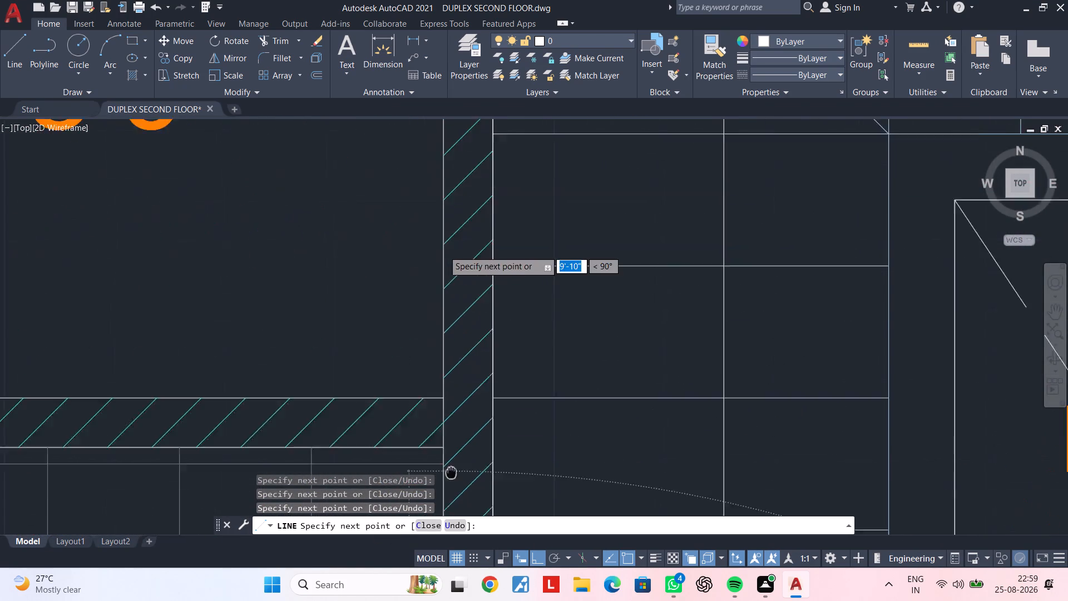
middle_click_drag(451, 487, 447, 540)
middle_click_drag(444, 289, 425, 532)
middle_click_drag(412, 292, 404, 561)
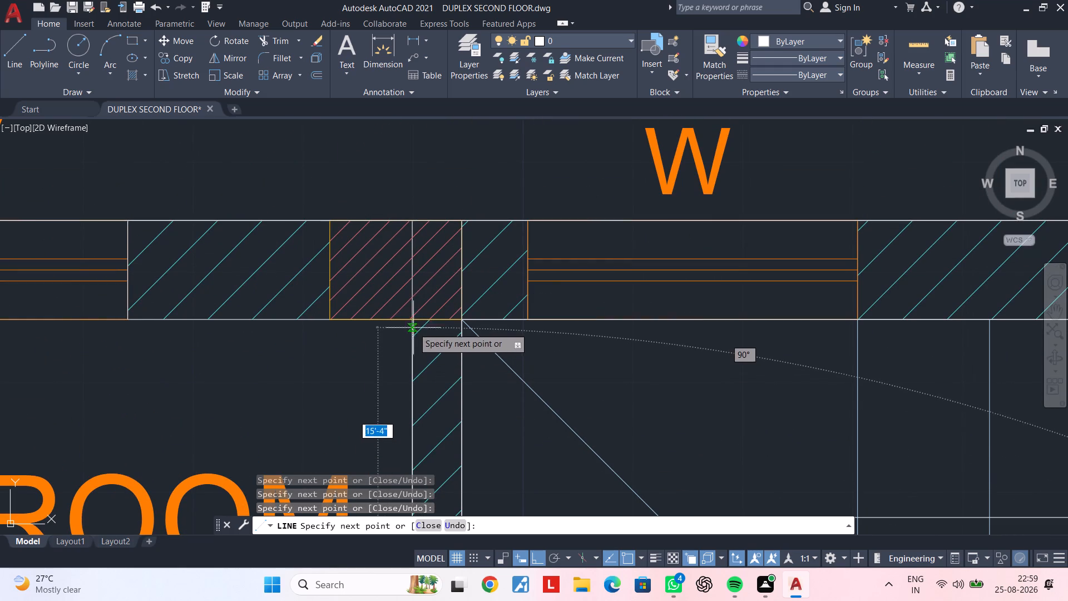
left_click(413, 319)
Trace the wash room's inner north face west to the dress-wash room partition.
middle_click_drag(184, 327, 800, 327)
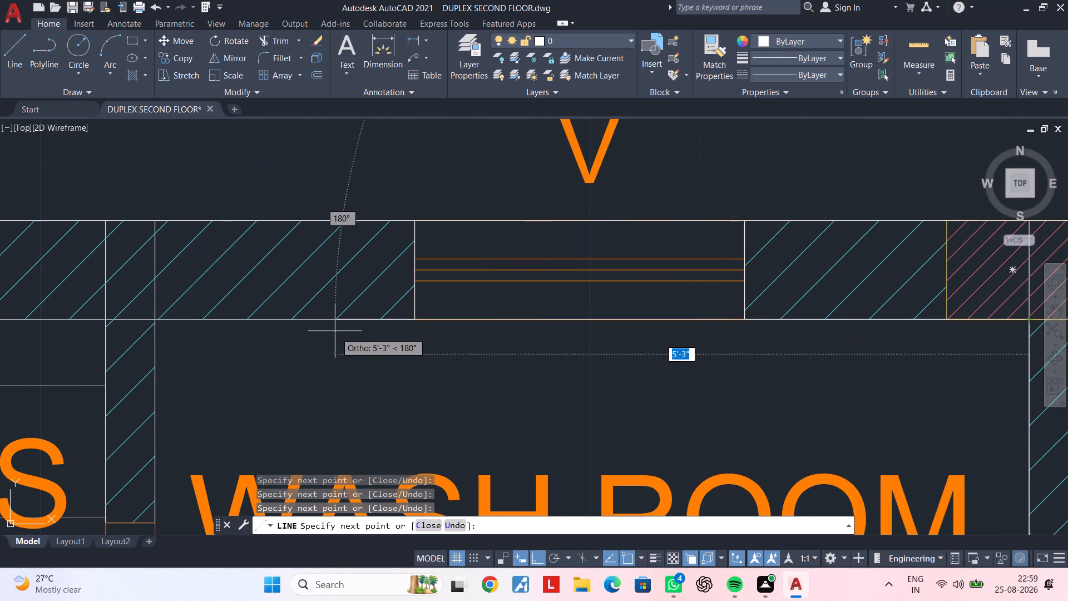
middle_click_drag(346, 328, 656, 300)
left_click(468, 294)
Trace the upper dress-wash room partition down its east face, across its end at the door opening, and up its west face.
scroll(476, 418, "down", 1)
middle_click_drag(477, 413, 486, 234)
scroll(477, 344, "down", 1)
middle_click_drag(477, 346, 509, 205)
middle_click_drag(517, 168, 502, 311)
scroll(496, 307, "up", 2)
left_click(485, 322)
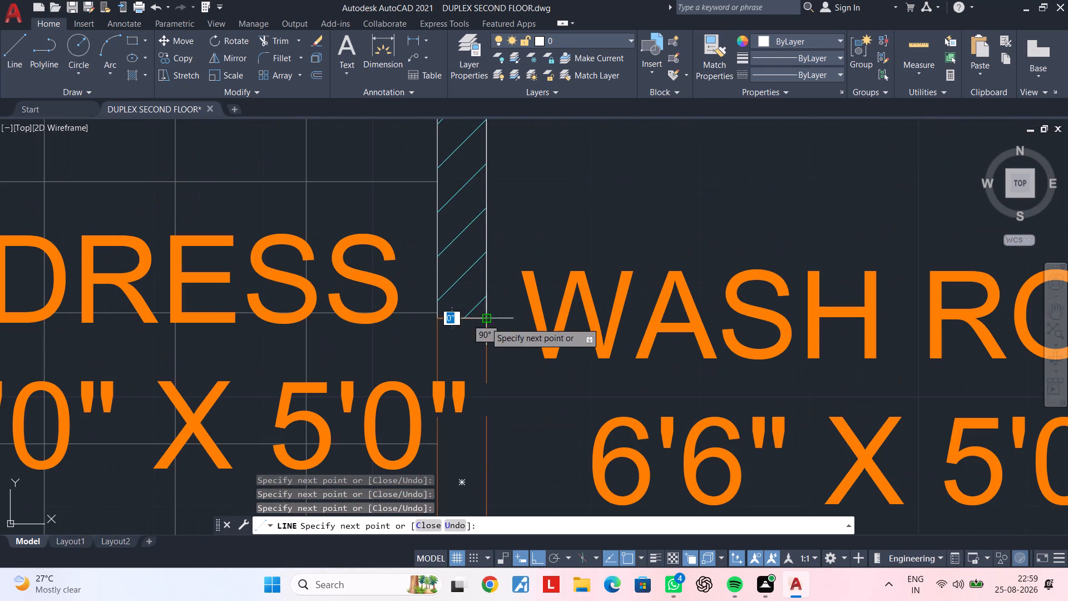
left_click(439, 322)
middle_click_drag(440, 260, 435, 446)
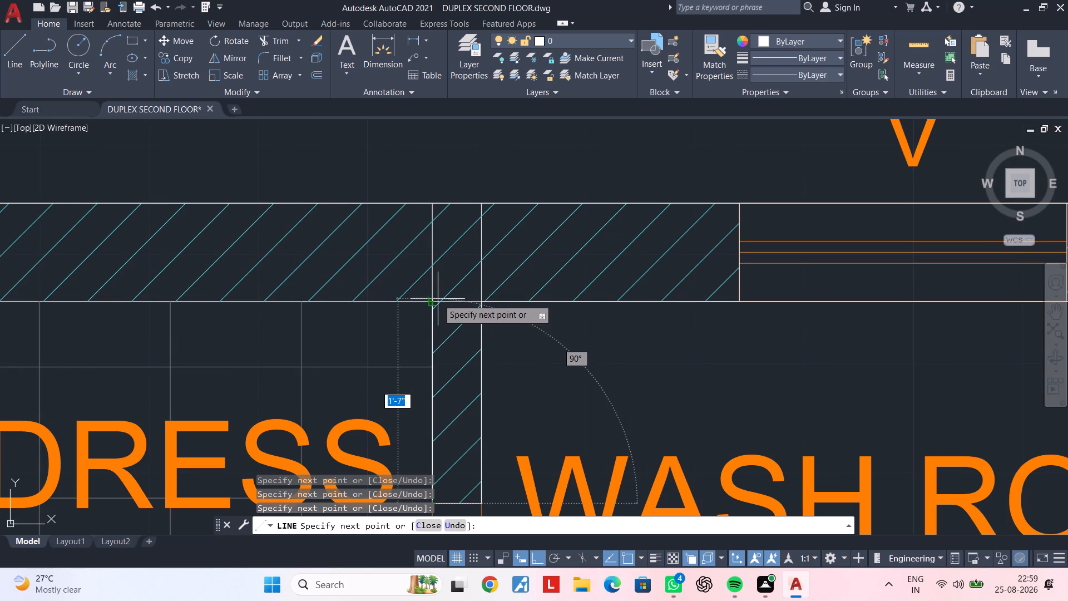
left_click(432, 301)
Trace the dress room's inner north face west to the corner and its west face south to the short wall stub.
middle_click_drag(362, 294, 814, 294)
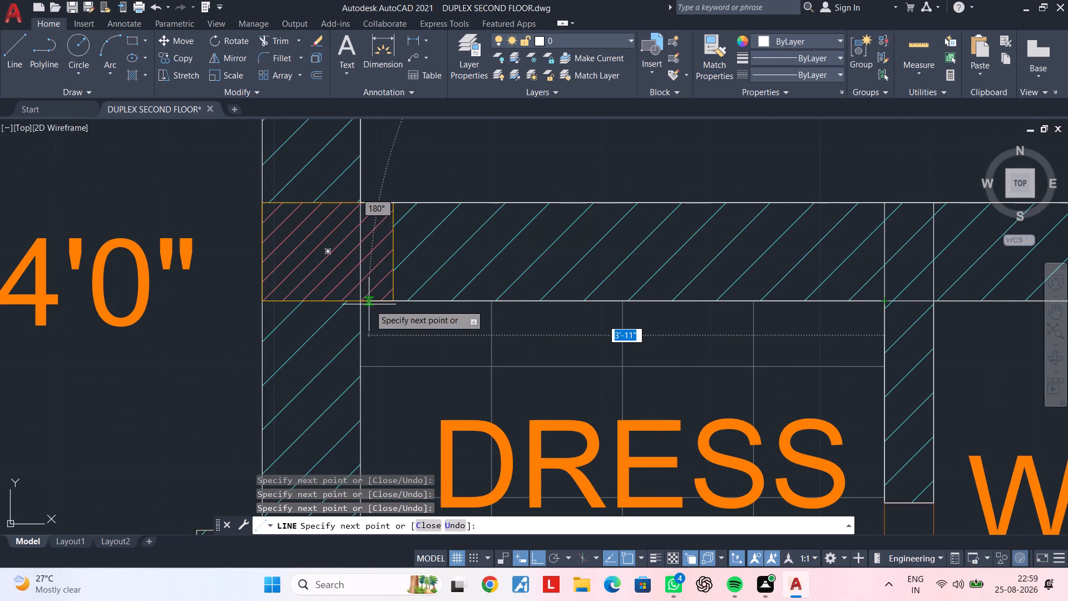
left_click(362, 303)
middle_click_drag(383, 380, 400, 187)
scroll(391, 292, "down", 2)
middle_click_drag(393, 311, 401, 192)
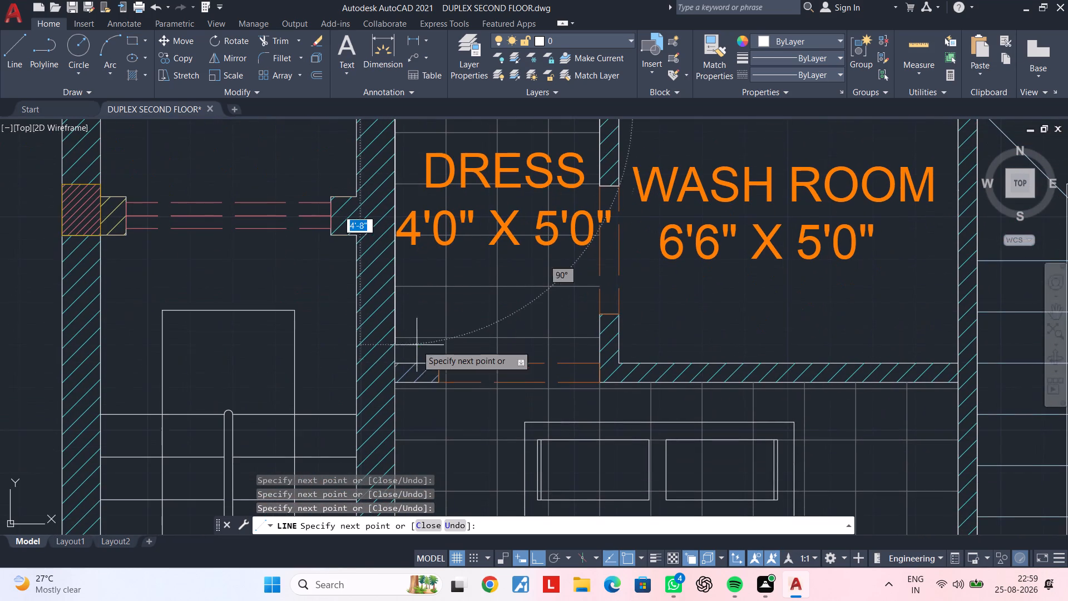
scroll(407, 372, "up", 1)
left_click(386, 361)
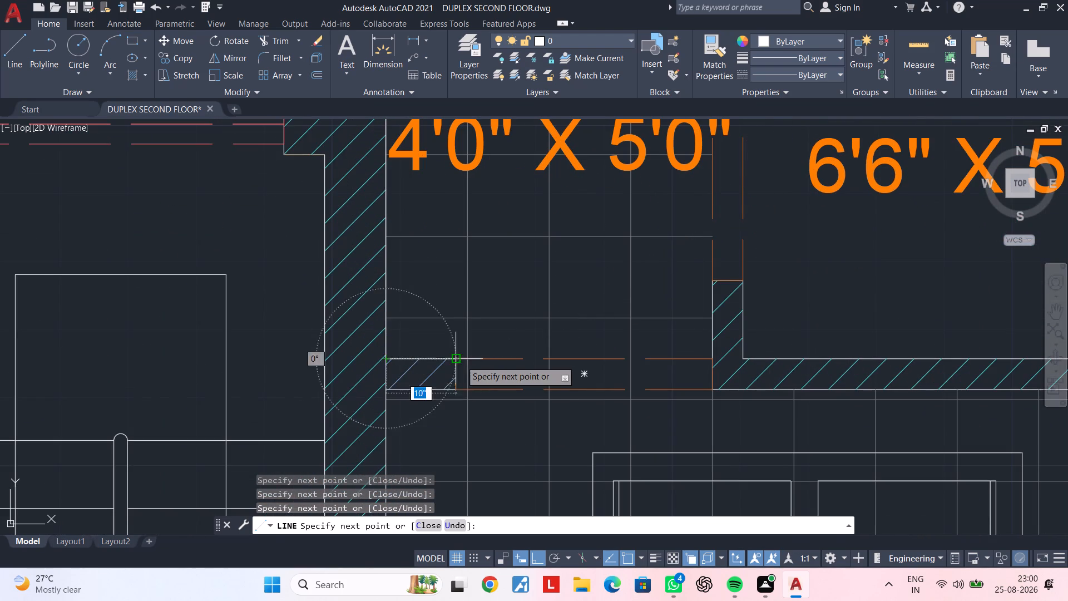
Trace the closed outline of the short wall stub beside the dress room's south door opening.
left_click(456, 363)
scroll(456, 393, "up", 3)
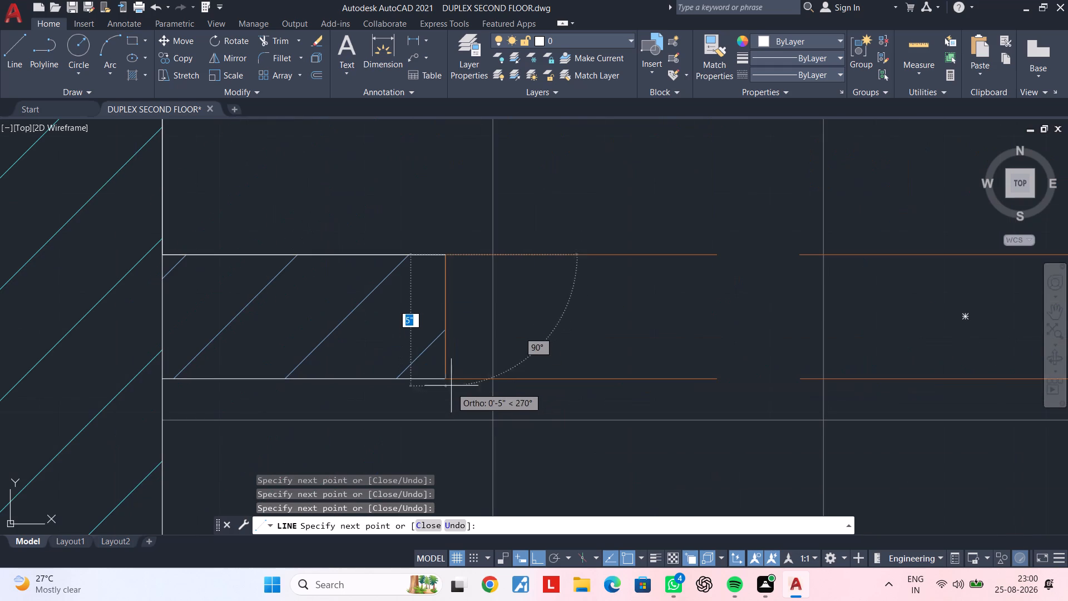
left_click(450, 376)
scroll(315, 378, "up", 1)
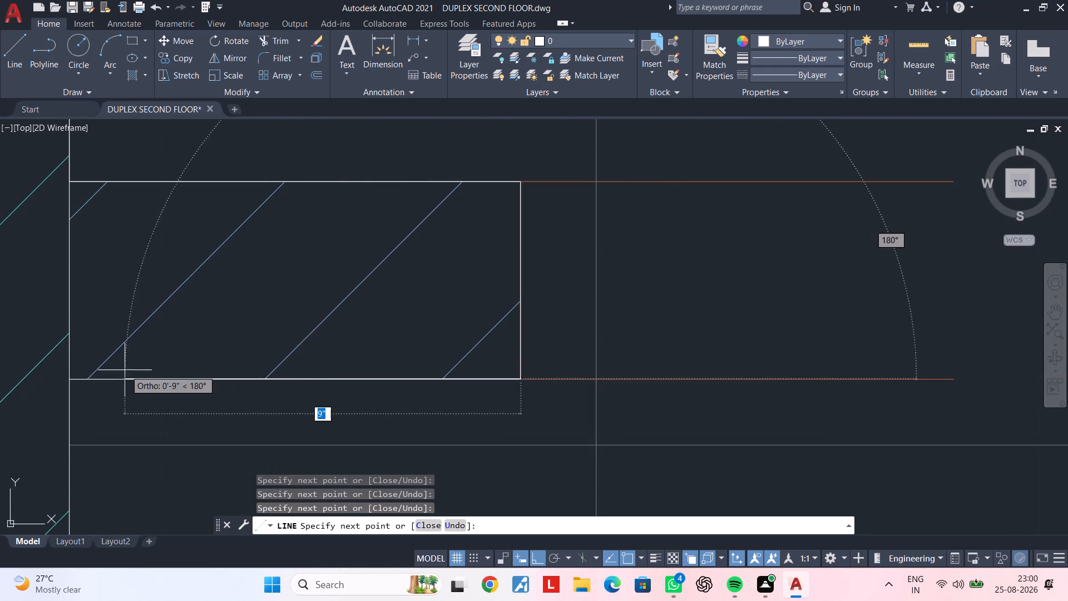
middle_click_drag(170, 374, 532, 331)
left_click(431, 339)
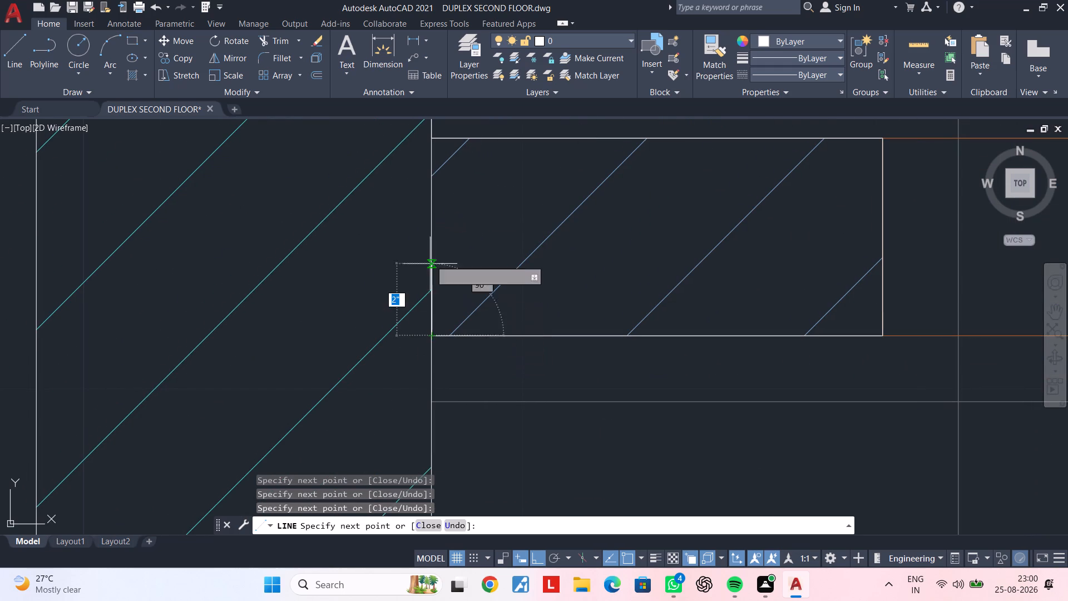
left_click(437, 137)
key("space")
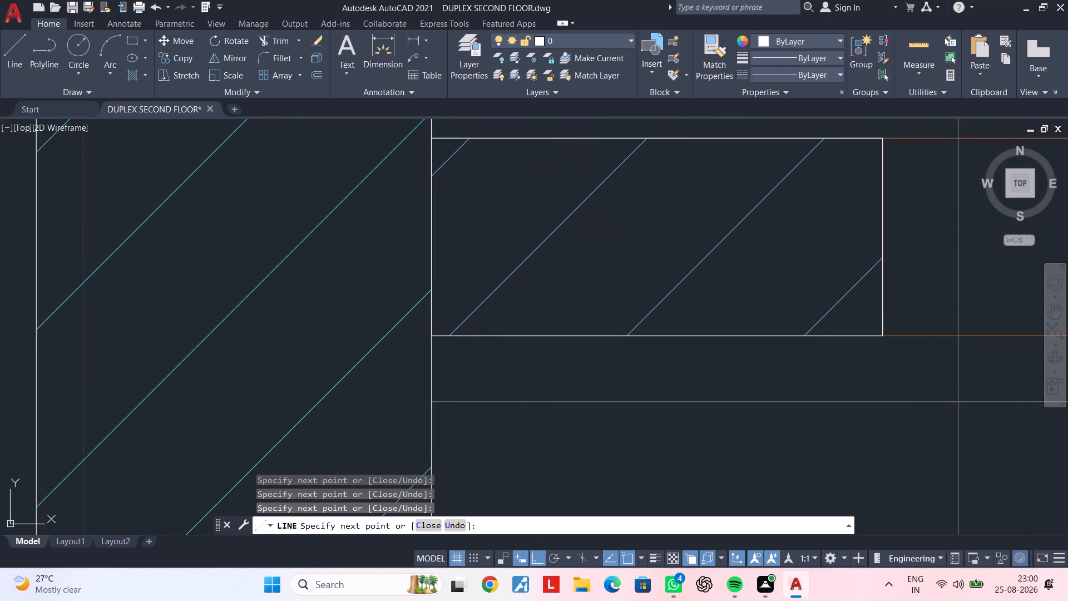
Trace the children's bedroom's inner west face from the stub's south corner to the room's southwest corner.
key("space")
left_click(434, 336)
scroll(442, 447, "down", 2)
middle_click_drag(452, 345, 476, 274)
scroll(476, 272, "up", 1)
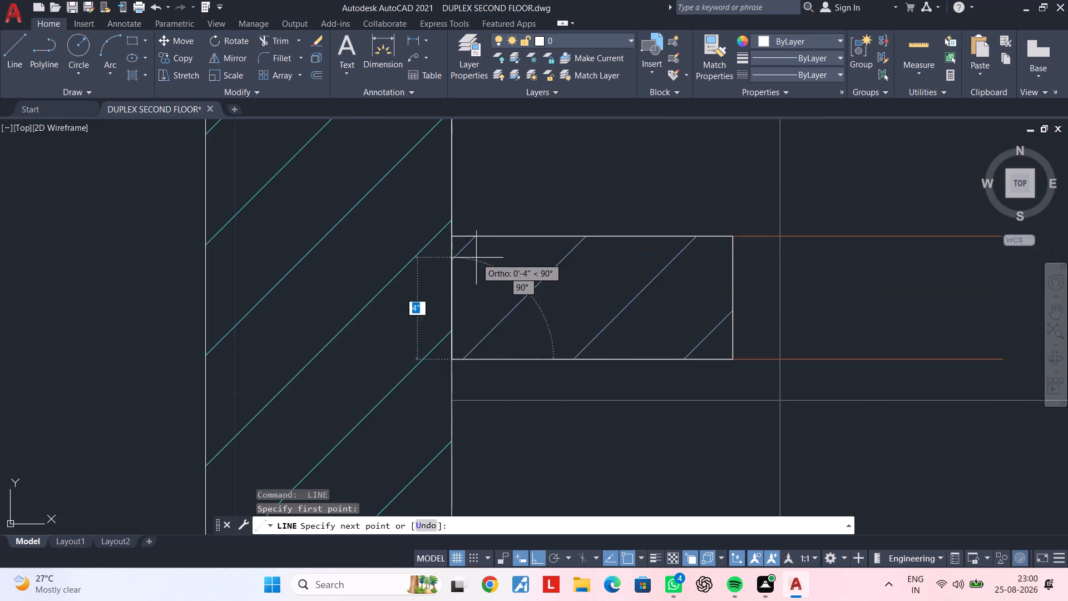
scroll(477, 249, "down", 3)
middle_click_drag(479, 274, 489, 107)
scroll(490, 352, "down", 1)
middle_click_drag(498, 333, 497, 173)
middle_click_drag(495, 343, 500, 124)
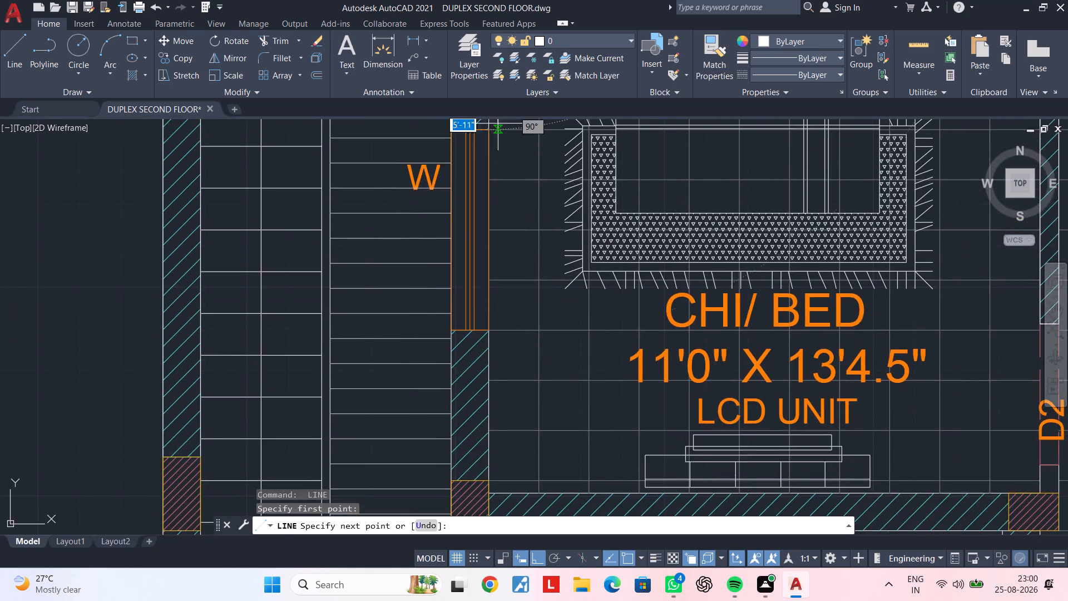
scroll(494, 338, "down", 1)
middle_click_drag(494, 341, 494, 162)
scroll(497, 244, "up", 2)
left_click(474, 273)
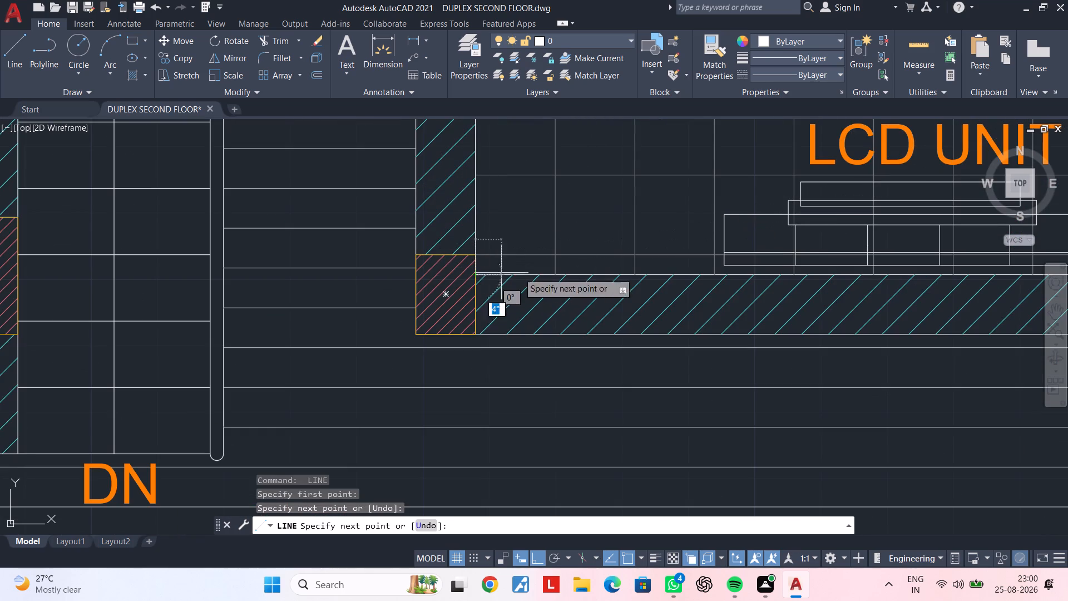
Trace the children's bedroom's inner south face east about 11' to the door-side wall stub.
middle_click_drag(774, 272, 332, 235)
middle_click_drag(824, 239, 581, 235)
scroll(690, 256, "up", 1)
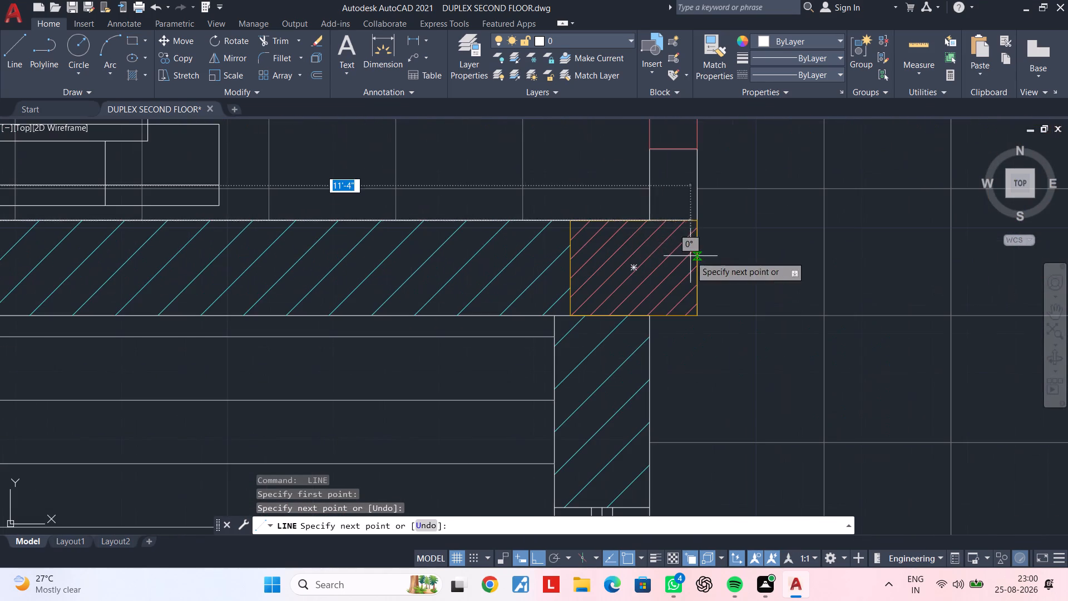
left_click(650, 220)
Trace around the 4" stub below door D2 and the column's east and south faces to the lower wall.
left_click(649, 147)
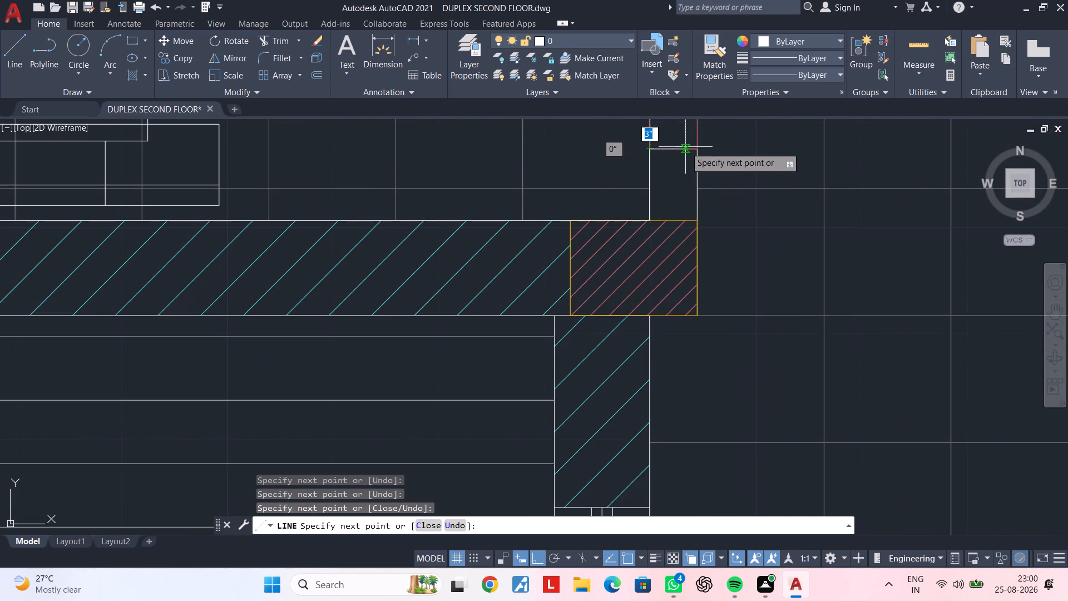
left_click(699, 147)
left_click(699, 219)
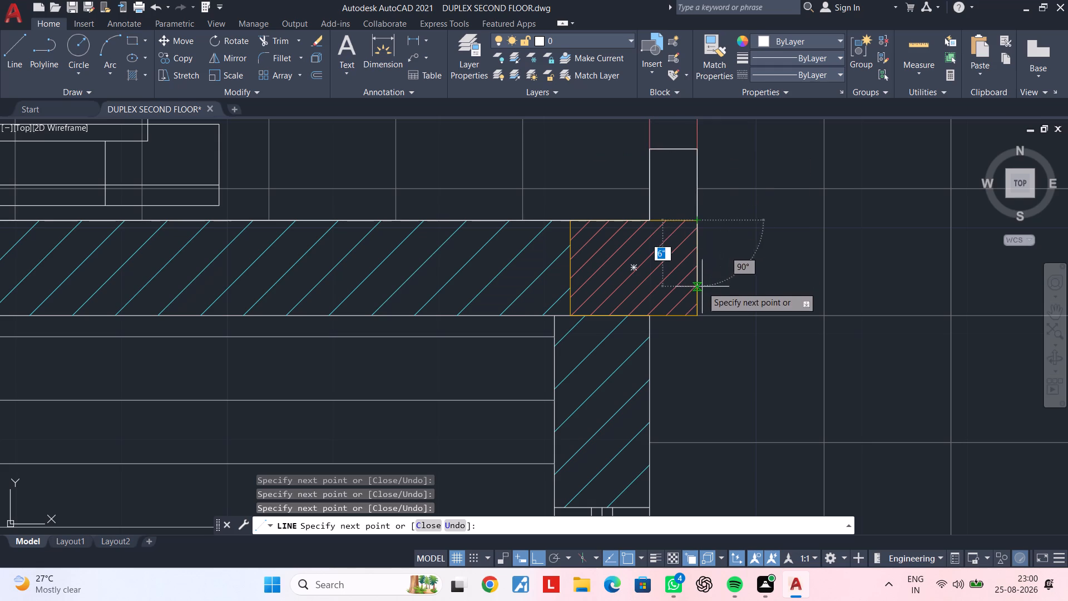
left_click(701, 314)
left_click(651, 317)
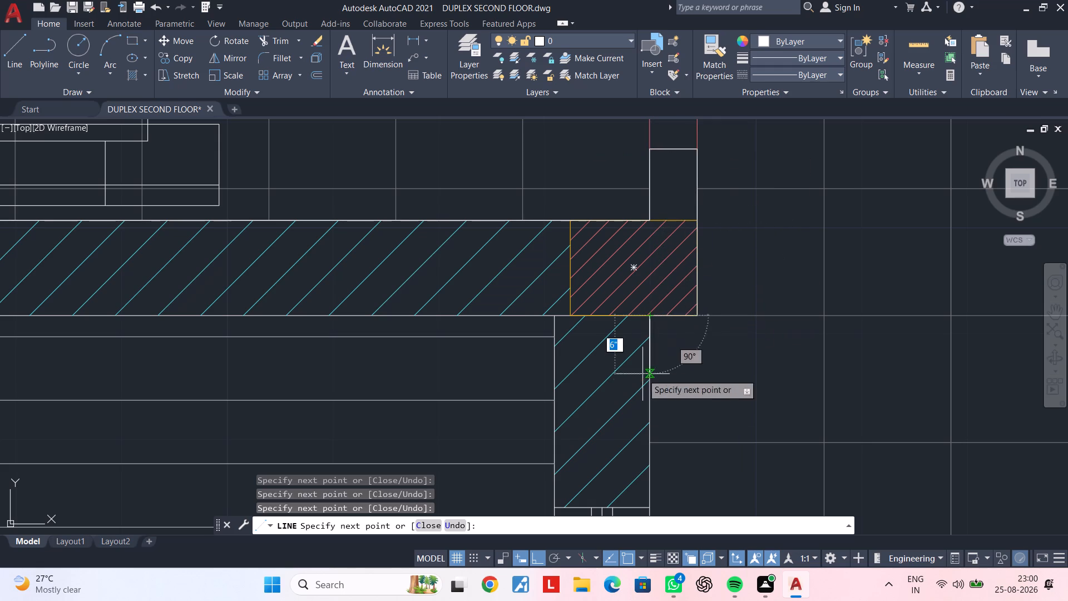
Trace the lower wall's east face from the column south past the window and across the wall's south end.
middle_click_drag(636, 331, 633, 116)
scroll(655, 302, "down", 2)
middle_click_drag(655, 286, 656, 100)
scroll(657, 215, "up", 2)
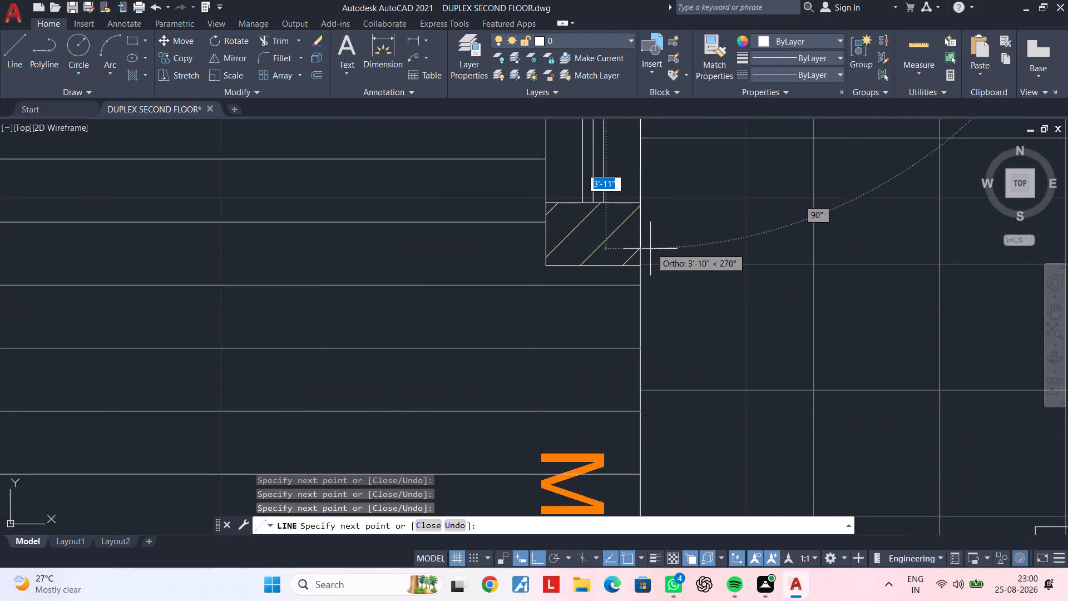
left_click(639, 267)
left_click(547, 263)
Trace the lower wall's west face from its south end north to the children's bedroom's south wall.
middle_click_drag(555, 121, 556, 155)
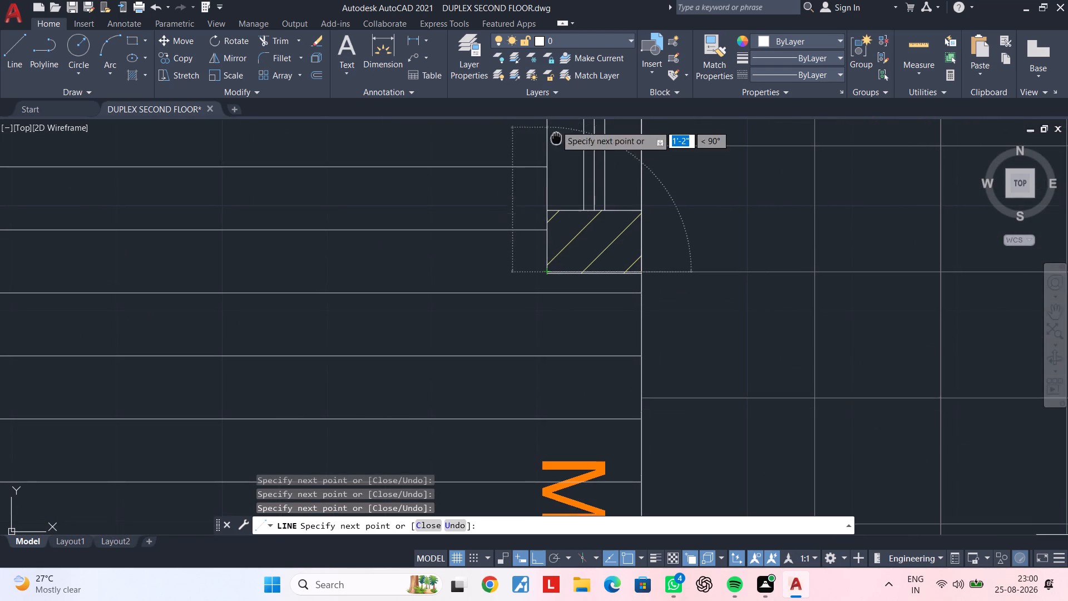
middle_click_drag(556, 155, 512, 417)
scroll(510, 221, "down", 1)
middle_click_drag(510, 215, 521, 343)
scroll(518, 247, "up", 3)
left_click(501, 245)
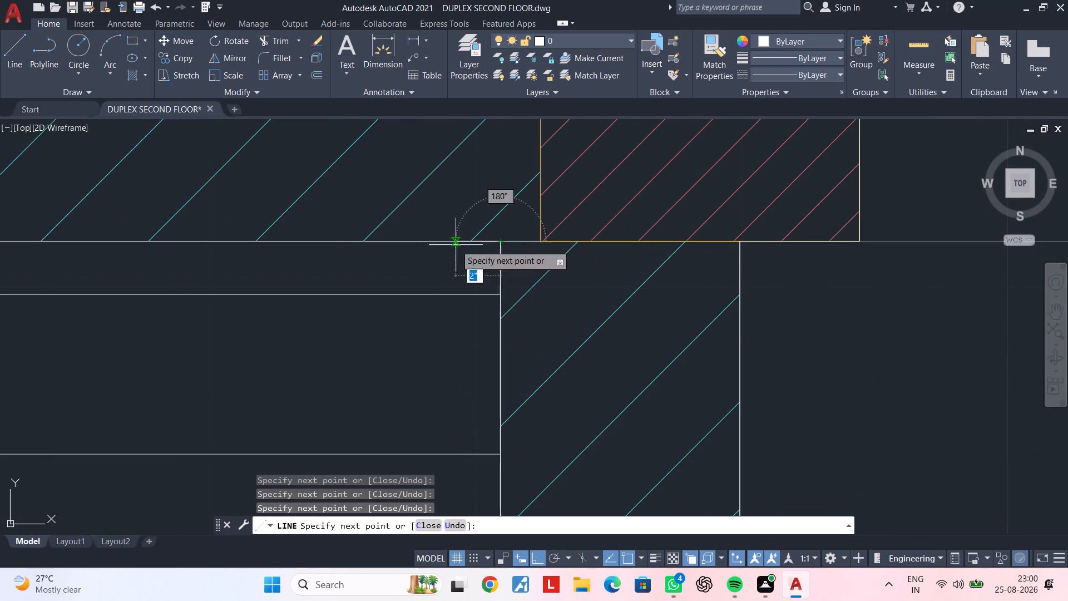
Trace the outer south face of the children's bedroom wall west about 11' to the corner column's southwest corner.
scroll(304, 241, "down", 2)
middle_click_drag(349, 231, 1030, 222)
scroll(418, 238, "down", 1)
middle_click_drag(429, 239, 1022, 249)
scroll(576, 254, "up", 2)
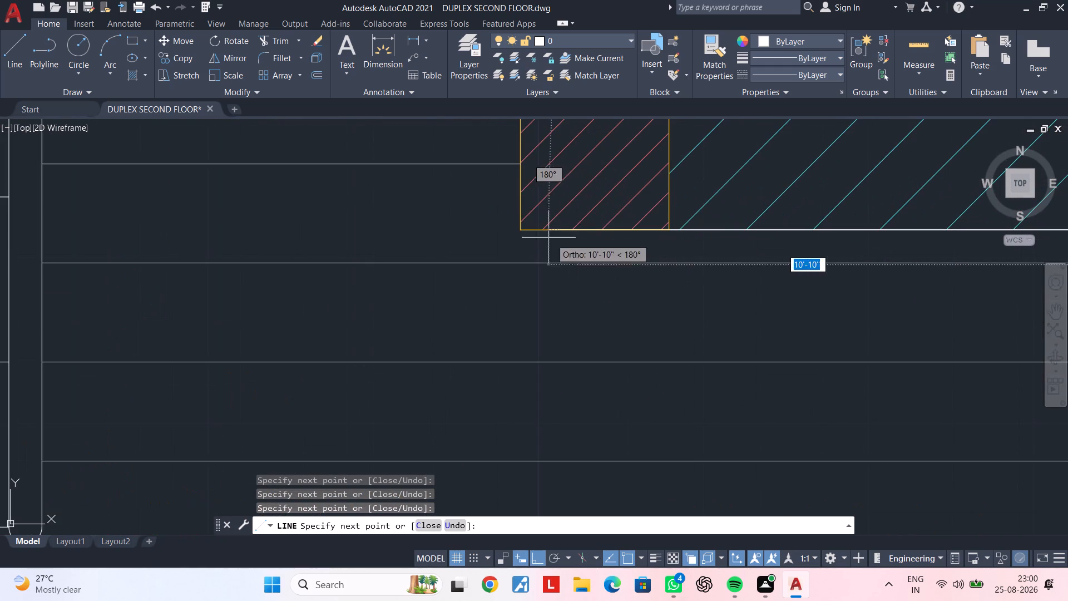
left_click(518, 232)
Trace the west face of the children's bedroom's west wall north about 17' to the lift door's east jamb.
scroll(525, 165, "down", 2)
middle_click_drag(527, 231, 498, 512)
scroll(511, 297, "down", 2)
scroll(515, 270, "up", 1)
middle_click_drag(516, 271, 517, 552)
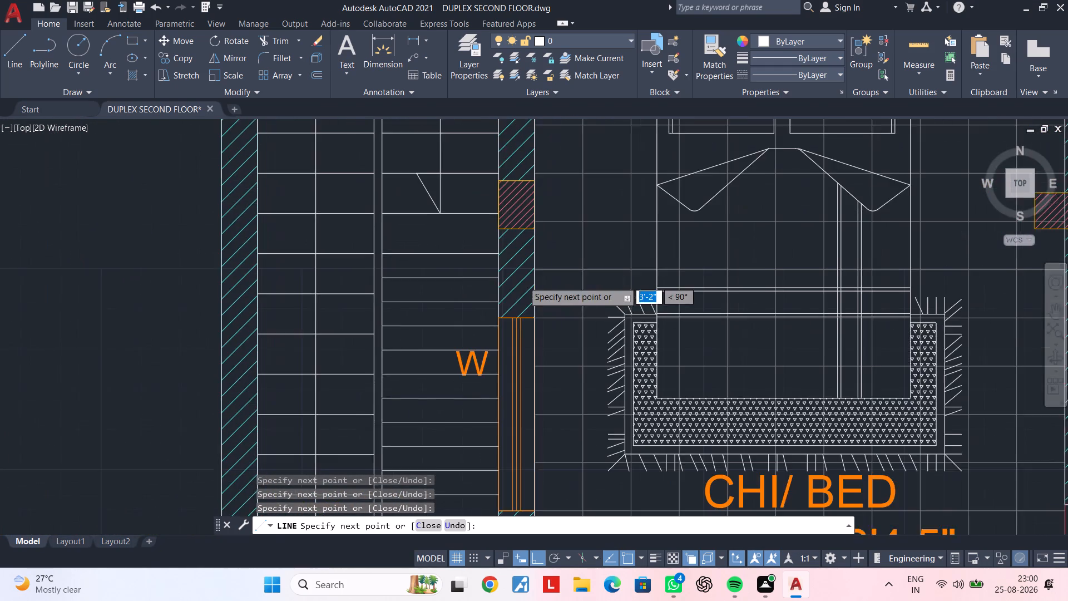
middle_click_drag(517, 552, 515, 559)
middle_click_drag(558, 217, 547, 546)
middle_click_drag(474, 277, 476, 358)
scroll(488, 318, "up", 2)
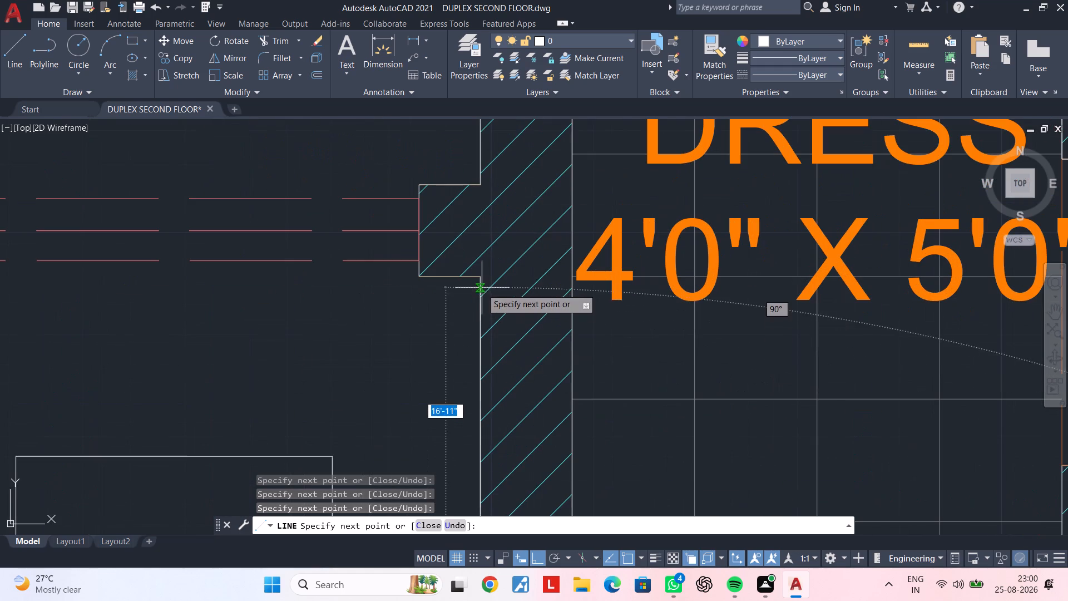
left_click(478, 279)
Trace the south, west and north faces of the lift door's east jamb.
left_click(422, 278)
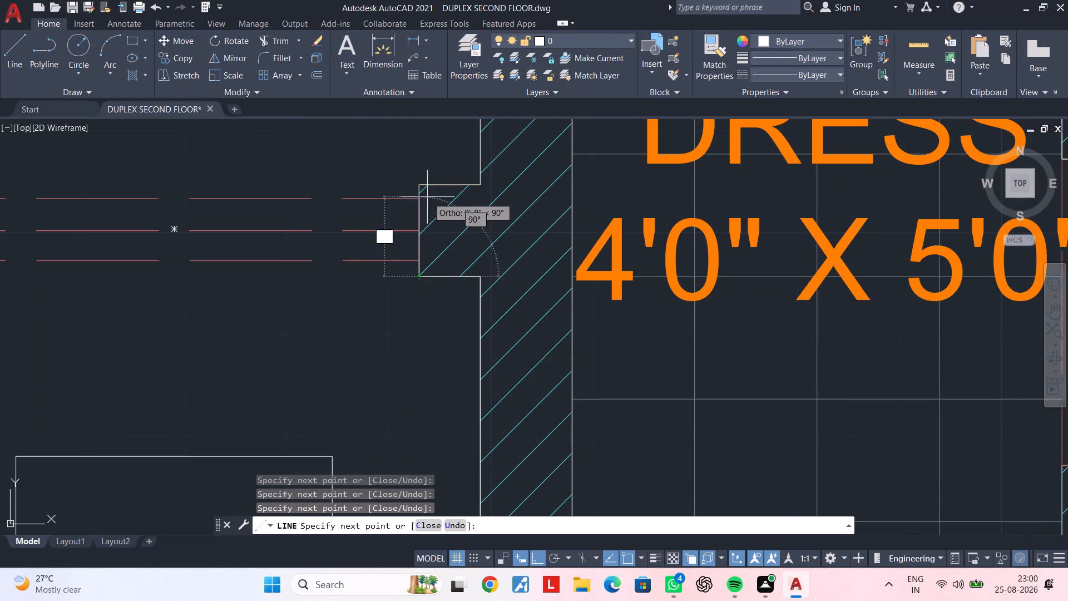
left_click(422, 186)
left_click(484, 181)
Trace the lift's inner east face north from the jamb and its north face west 5' to the northwest corner.
middle_click_drag(508, 193, 515, 518)
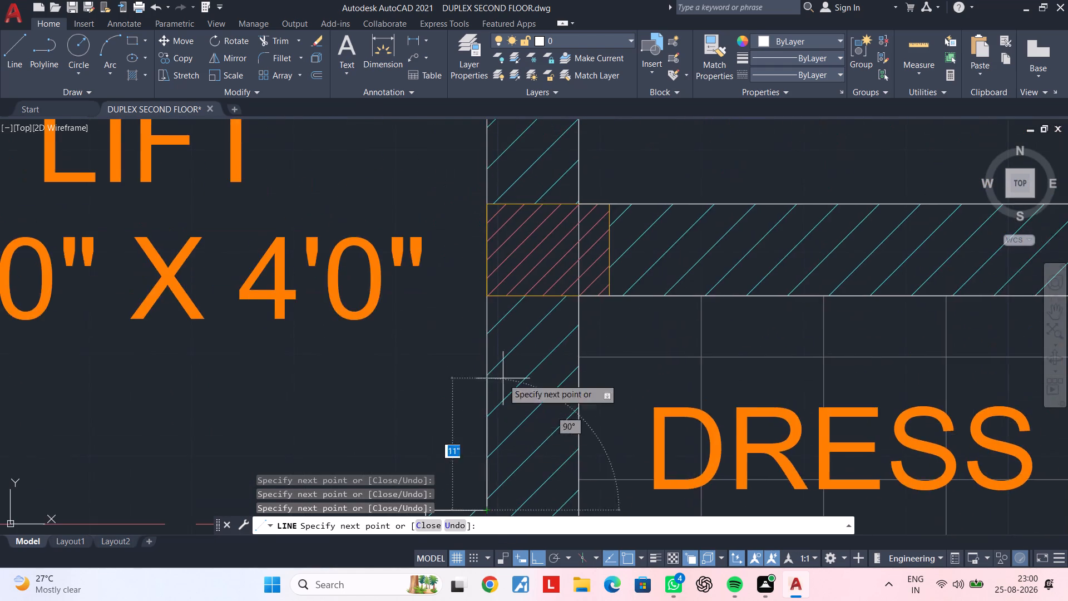
scroll(503, 371, "down", 2)
middle_click_drag(504, 361, 505, 478)
scroll(503, 377, "up", 3)
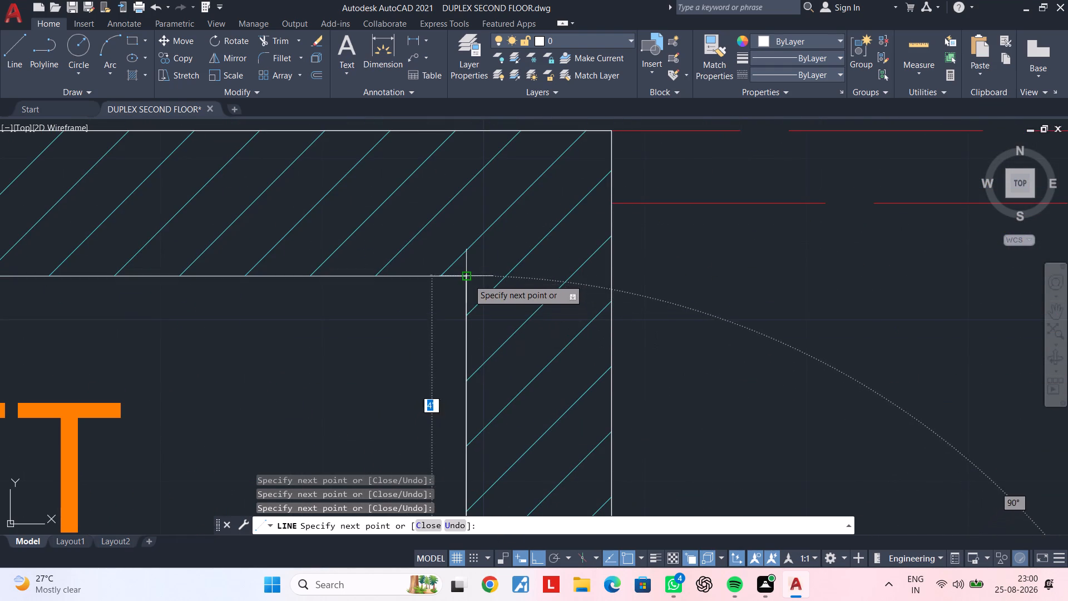
left_click(468, 279)
middle_click_drag(268, 278, 1017, 304)
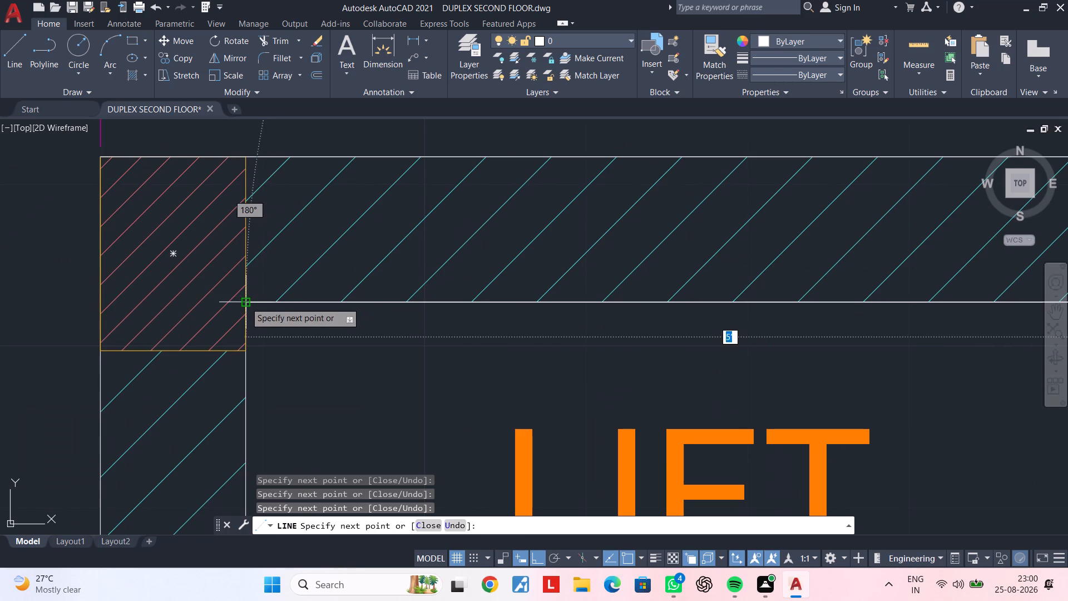
left_click(245, 302)
Trace the lift's inner west face from the northwest corner south to the lift door's west jamb.
scroll(282, 386, "down", 3)
middle_click_drag(281, 354, 384, 204)
middle_click_drag(378, 316, 380, 219)
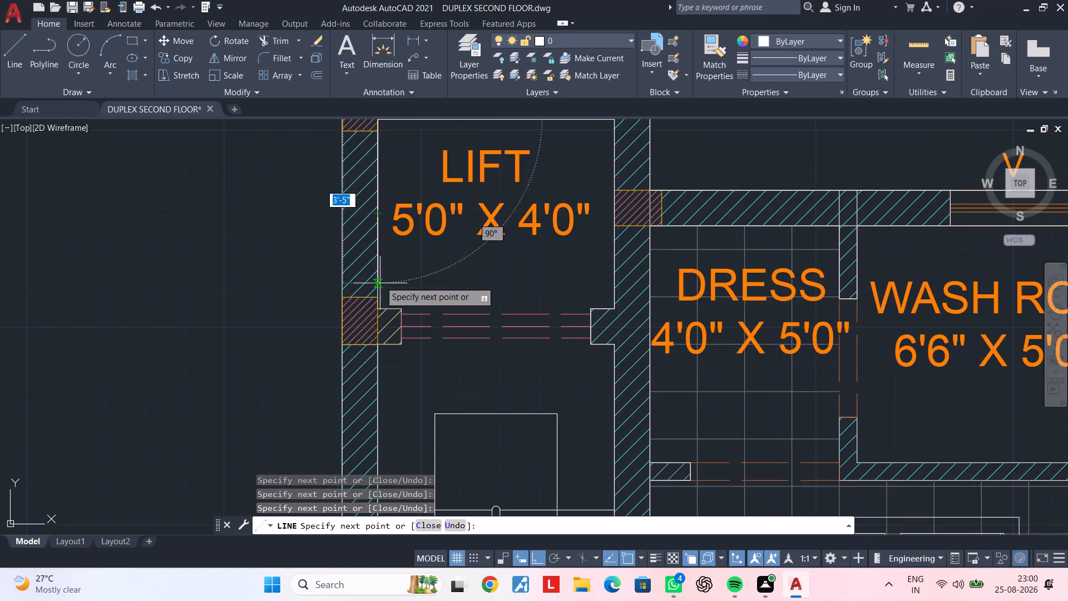
scroll(382, 299, "up", 2)
left_click(358, 307)
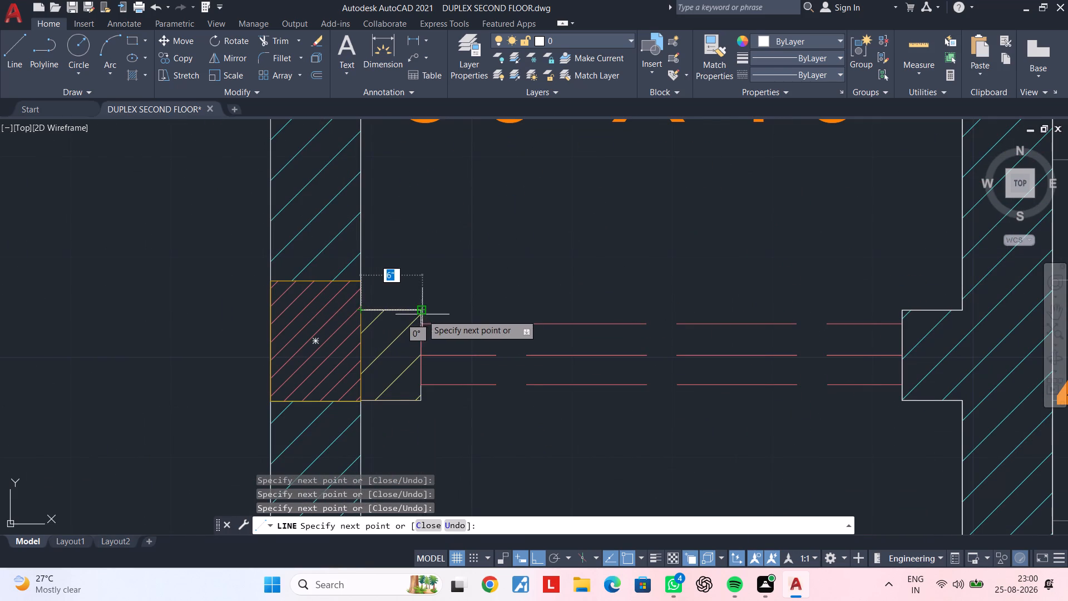
Trace the north, east and south faces of the lift door's west jamb.
left_click(422, 314)
left_click(419, 401)
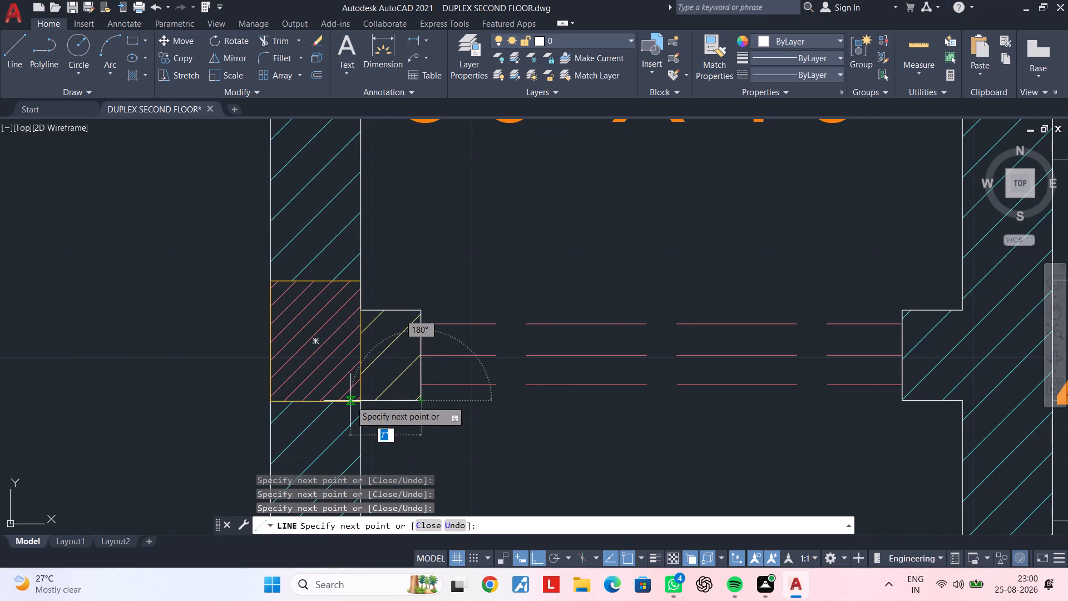
left_click(362, 403)
Trace the staircase west wall's inner face south about 18'-6" from the lift door's jamb, and across the wall's south end.
scroll(372, 353, "down", 2)
middle_click_drag(374, 316, 421, 76)
scroll(428, 293, "down", 1)
middle_click_drag(429, 302, 425, 250)
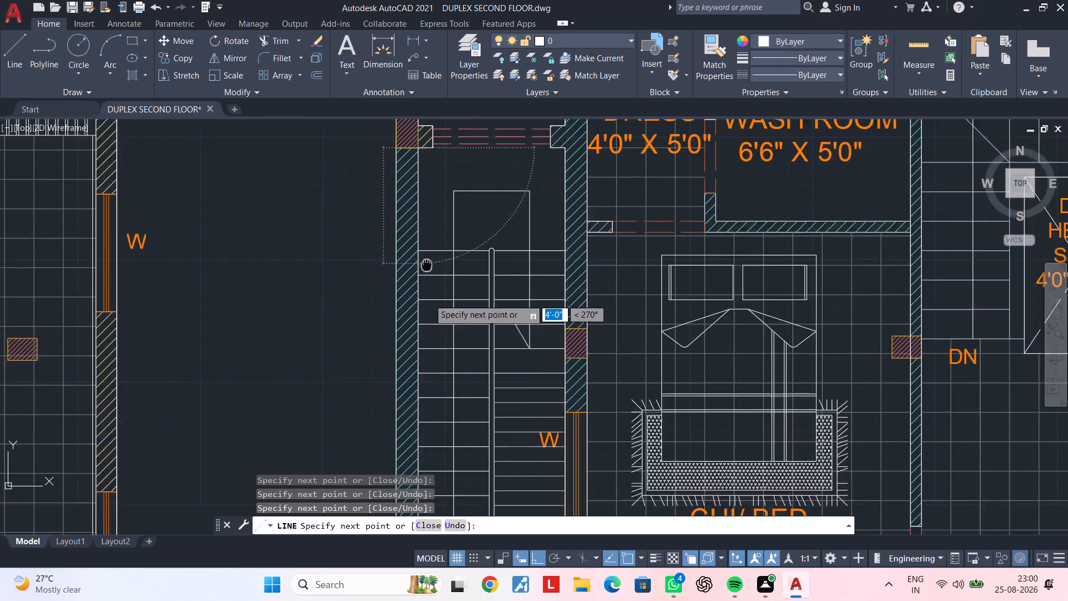
middle_click_drag(425, 250, 423, 150)
middle_click_drag(404, 312, 449, 95)
middle_click_drag(451, 240, 457, 174)
scroll(466, 272, "up", 2)
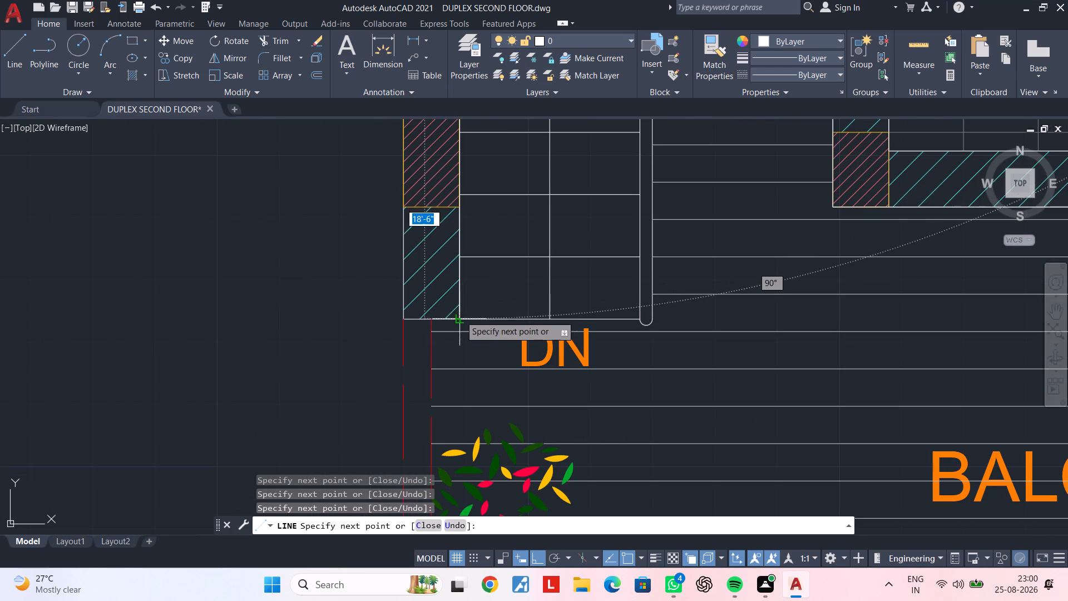
left_click(459, 319)
left_click(403, 314)
Trace the outer west face of the staircase and lift wall north about 24' to the lift's outer northwest corner.
scroll(417, 170, "down", 2)
middle_click_drag(421, 177, 400, 464)
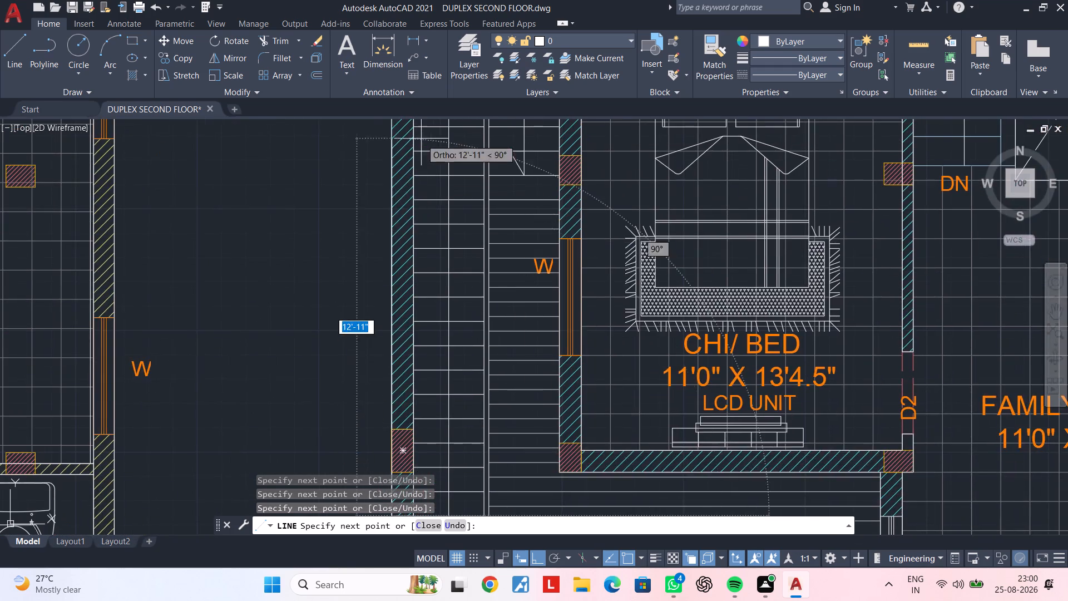
scroll(421, 139, "down", 1)
middle_click_drag(423, 147, 417, 452)
scroll(406, 246, "up", 2)
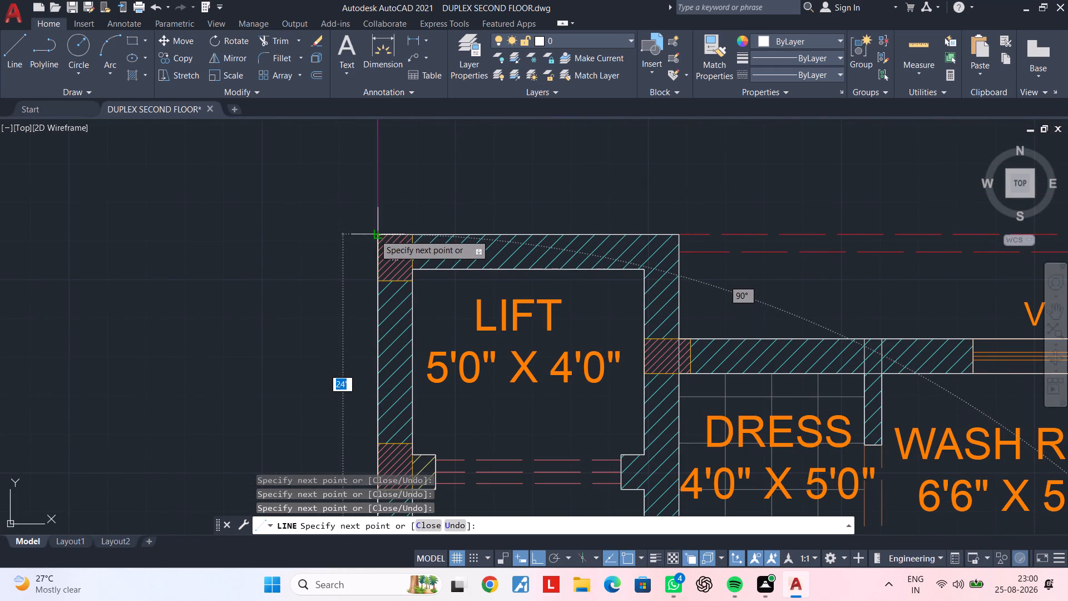
left_click(374, 234)
key("Escape")
key("Escape")
Trace the west face of the children's wash room door stub and the south face of the wash room's south wall to the east wall.
scroll(575, 224, "up", 1)
scroll(833, 367, "down", 1)
middle_click_drag(832, 364, 423, 189)
scroll(586, 238, "down", 1)
middle_click_drag(582, 232, 567, 198)
scroll(546, 247, "up", 1)
middle_click_drag(660, 270, 594, 196)
key("space")
middle_click_drag(560, 307, 530, 240)
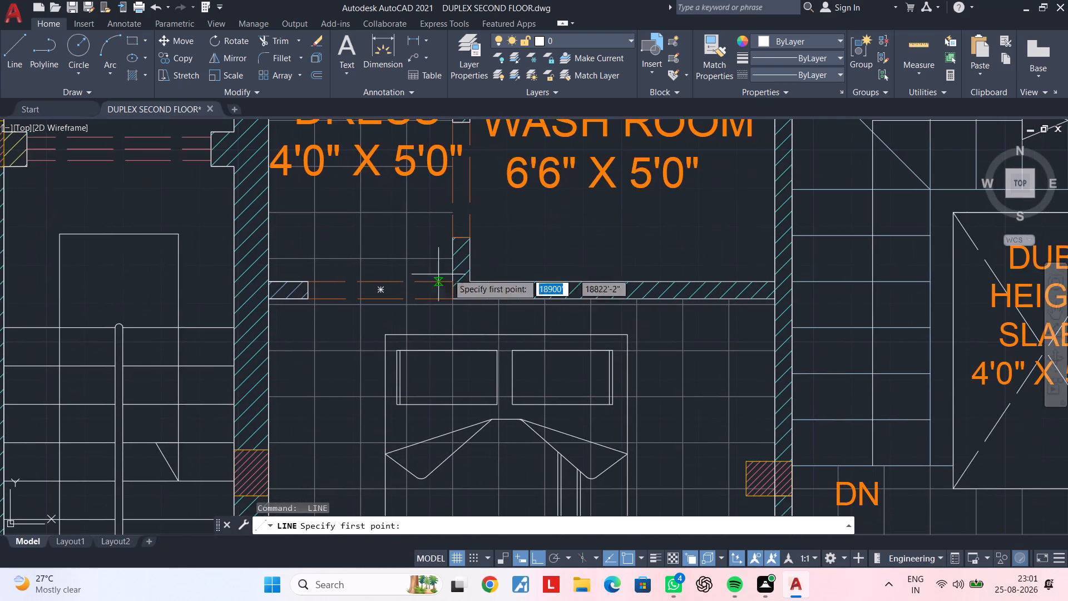
scroll(484, 262, "up", 3)
left_click(340, 161)
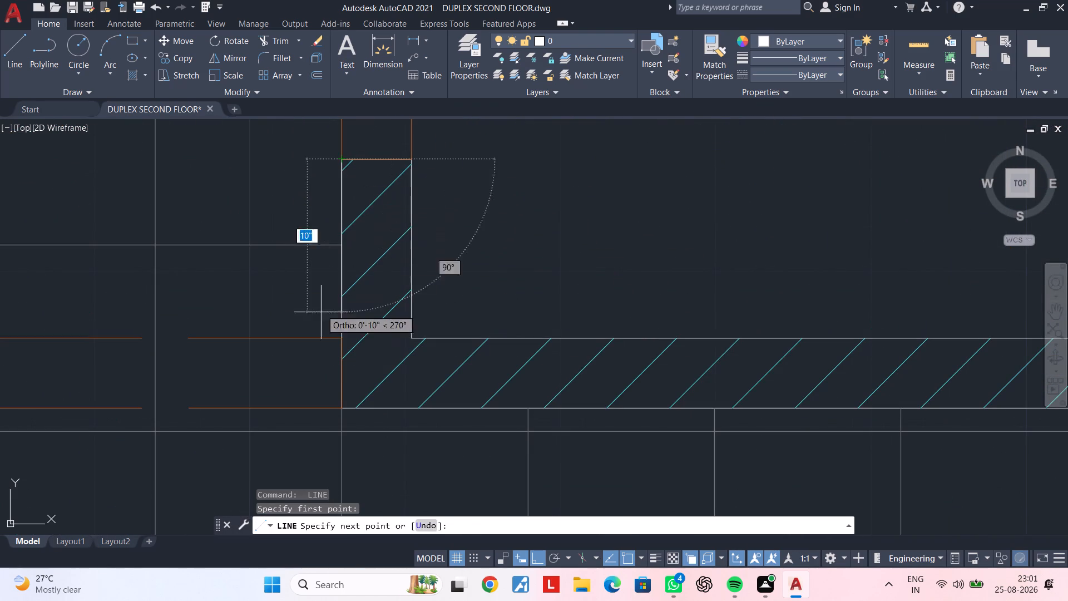
left_click(344, 410)
scroll(675, 389, "down", 1)
middle_click_drag(677, 385, 273, 271)
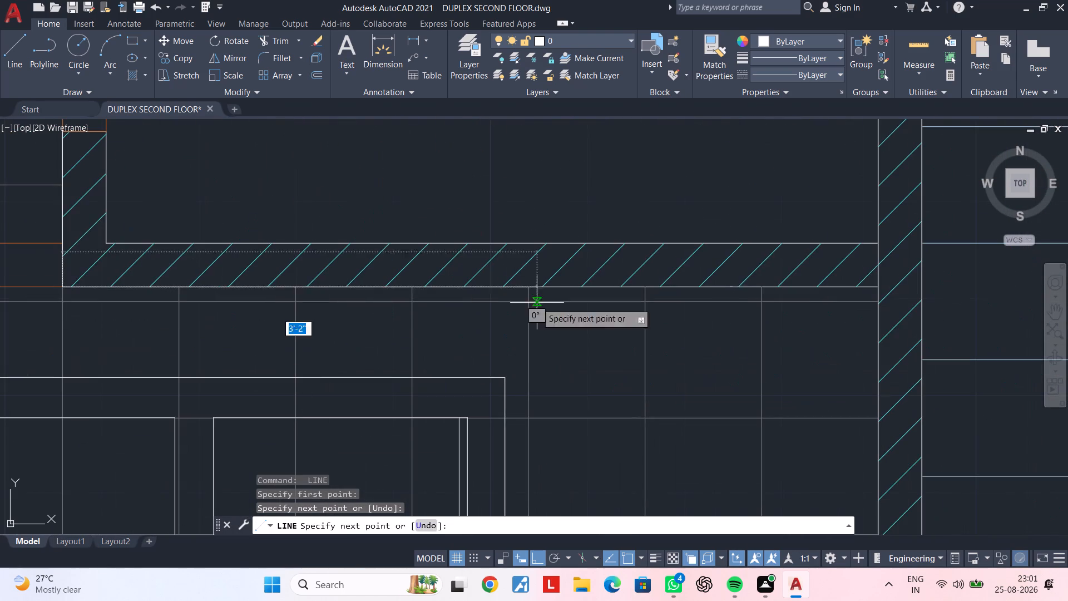
left_click(877, 288)
key("Escape")
Trace the north face of the children's wash room's south wall westward, plus the door stub's east face and north end.
key("space")
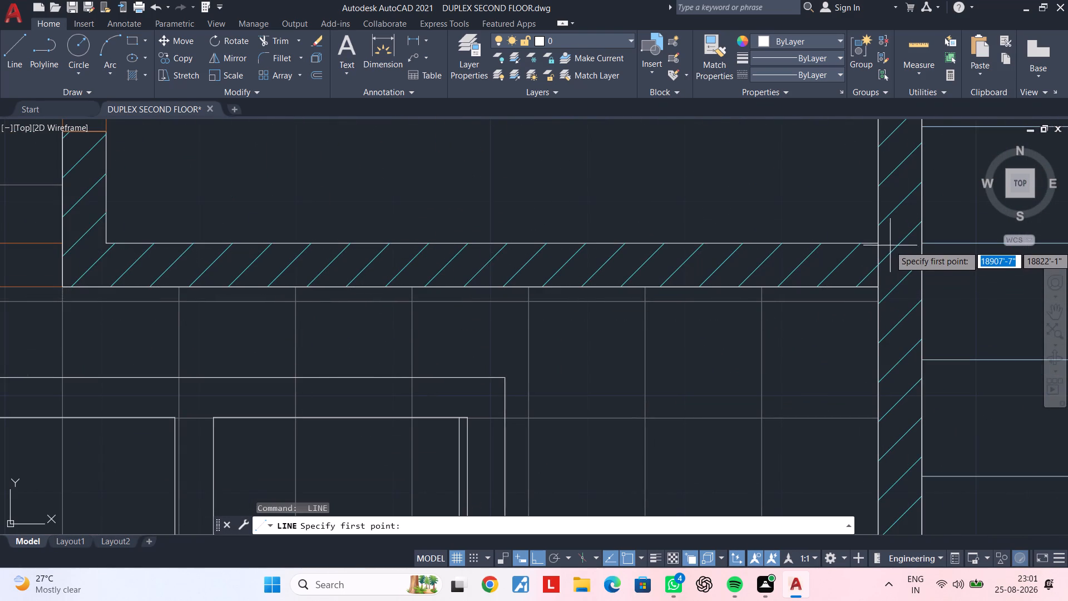
left_click(880, 244)
scroll(447, 240, "down", 1)
middle_click_drag(470, 242, 804, 243)
scroll(583, 243, "up", 2)
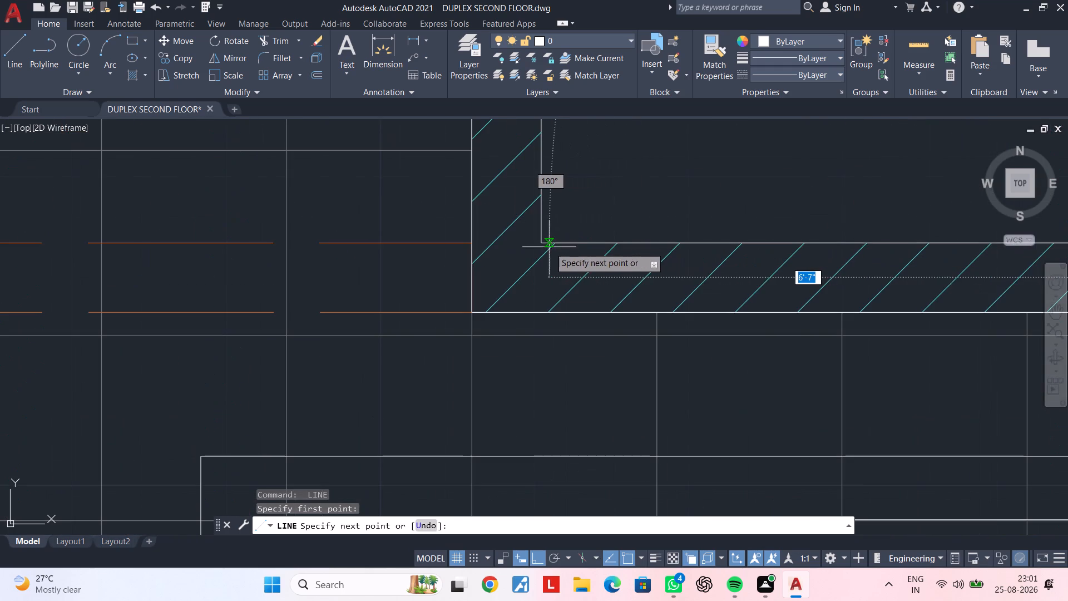
left_click(543, 244)
middle_click_drag(545, 161, 543, 286)
left_click(537, 189)
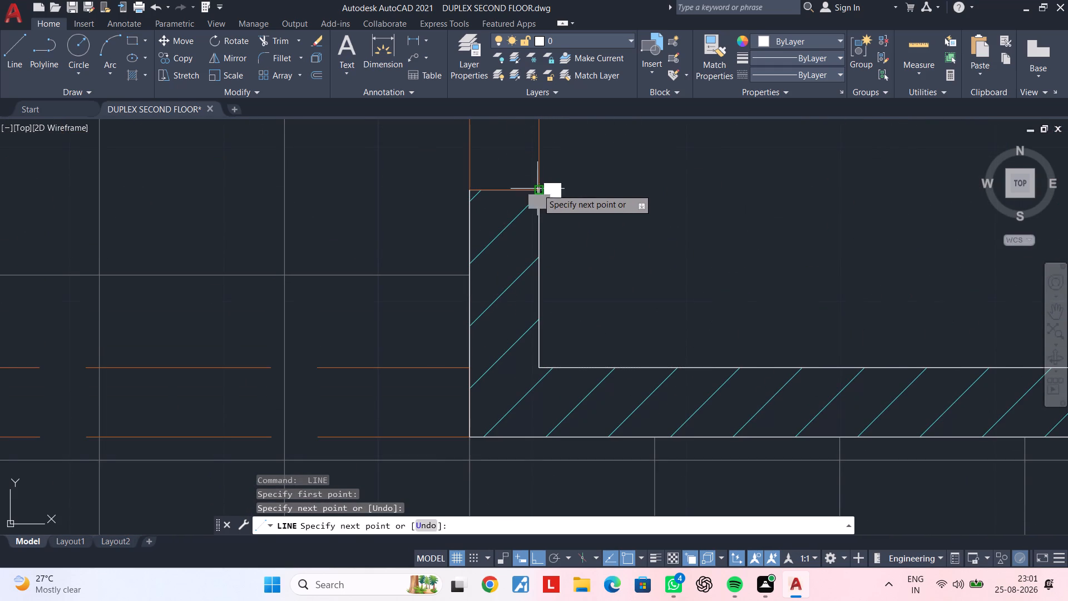
left_click(471, 189)
key("Escape")
Trace the north, east and south faces of the short wall between the column and the master bedroom's dress door opening.
scroll(669, 196, "down", 4)
middle_click_drag(703, 233, 696, 273)
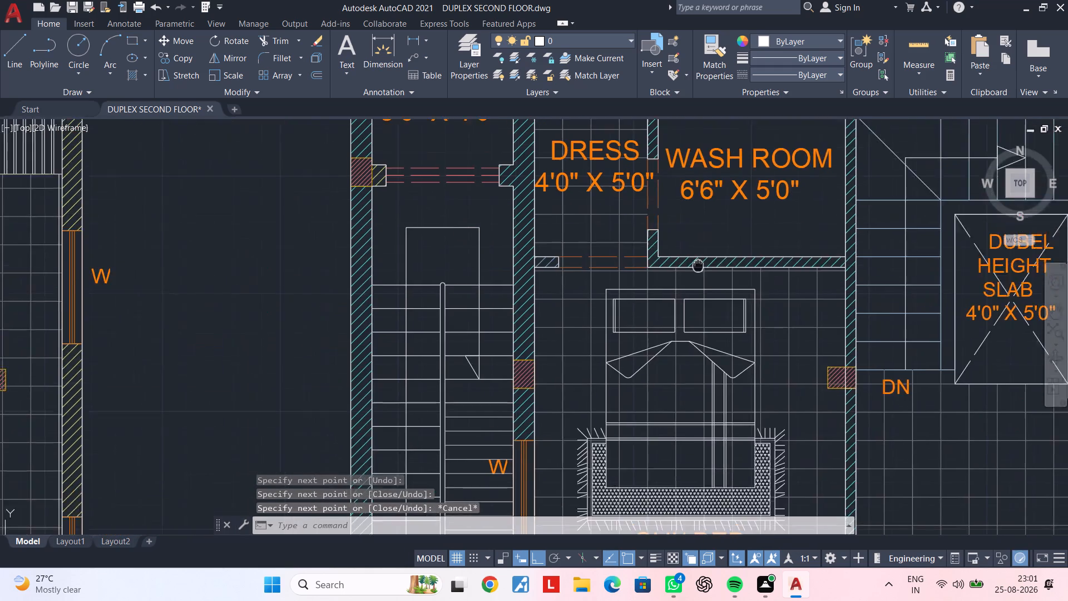
middle_click_drag(696, 273, 671, 369)
middle_click_drag(725, 317, 566, 300)
middle_click_drag(673, 308, 527, 247)
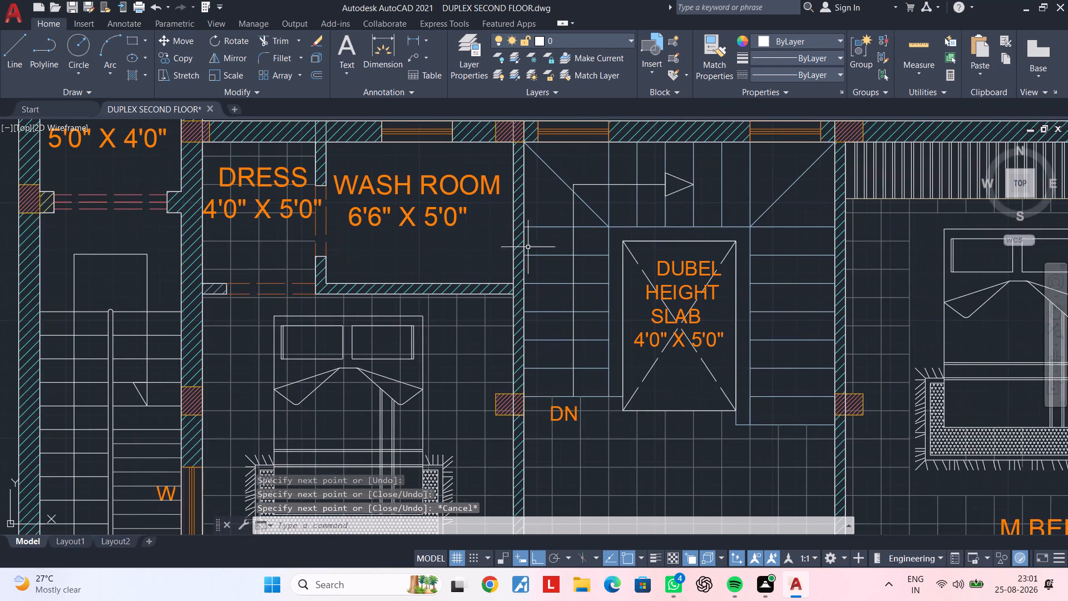
middle_click_drag(763, 288, 718, 165)
middle_click_drag(656, 276, 693, 98)
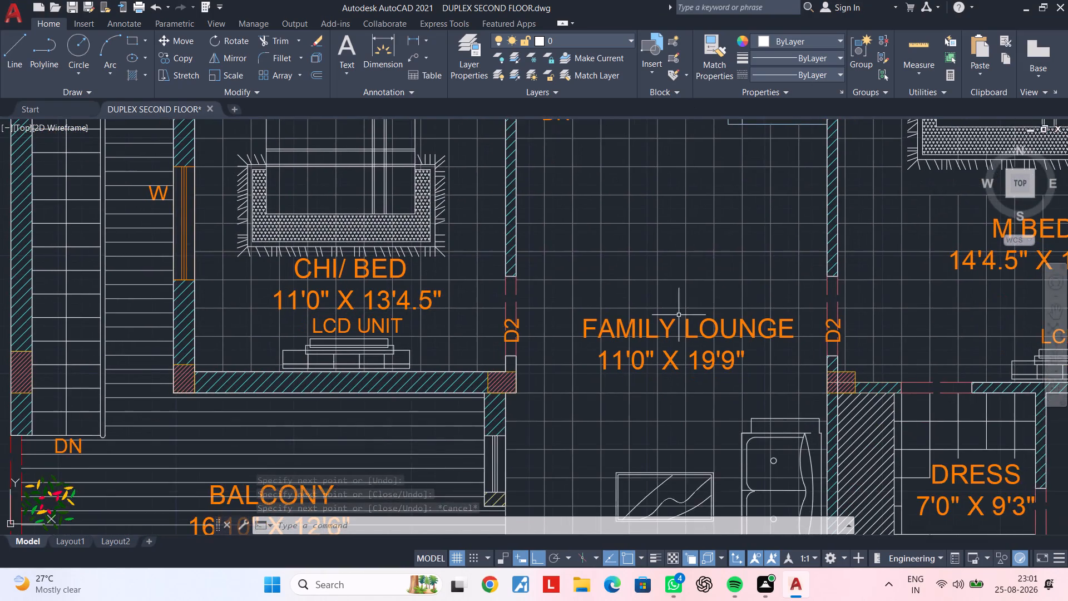
middle_click_drag(681, 293, 698, 222)
middle_click_drag(713, 291, 399, 307)
middle_click_drag(709, 295, 611, 228)
scroll(473, 274, "up", 2)
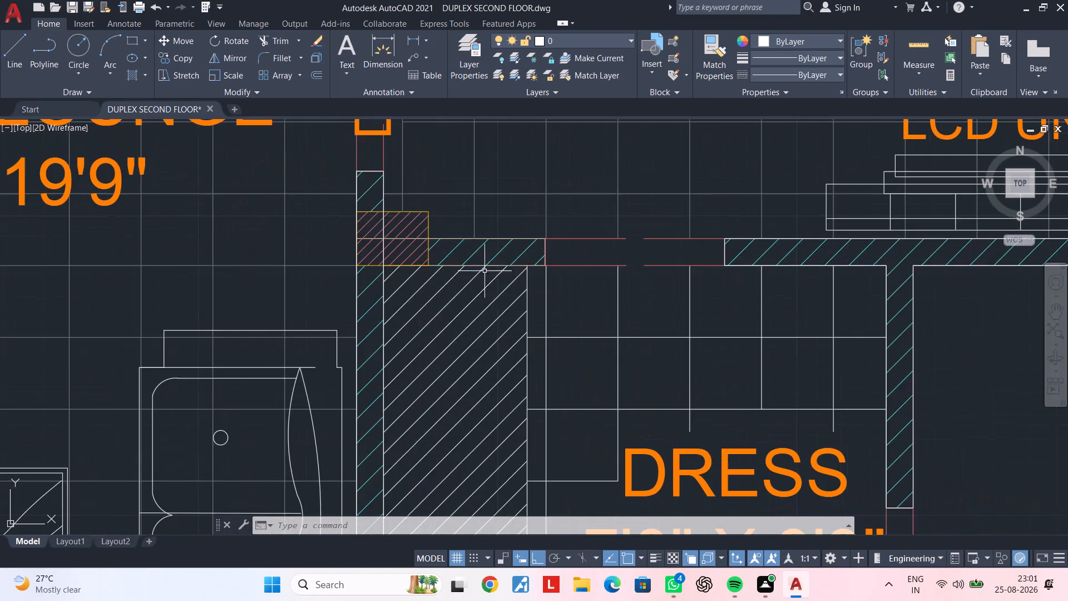
key("space")
scroll(464, 258, "up", 3)
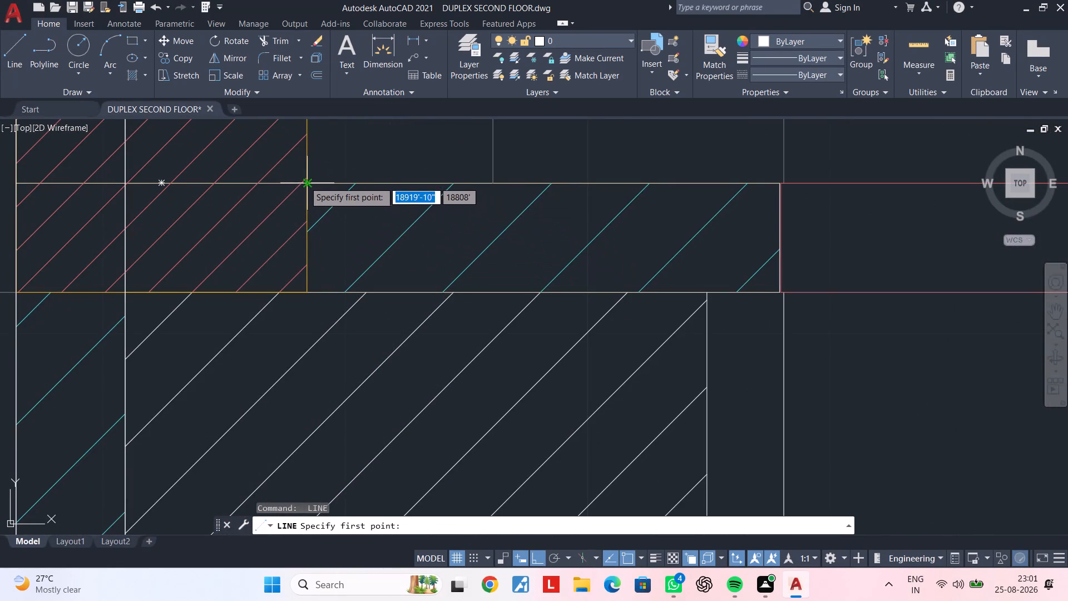
left_click(304, 181)
left_click(780, 184)
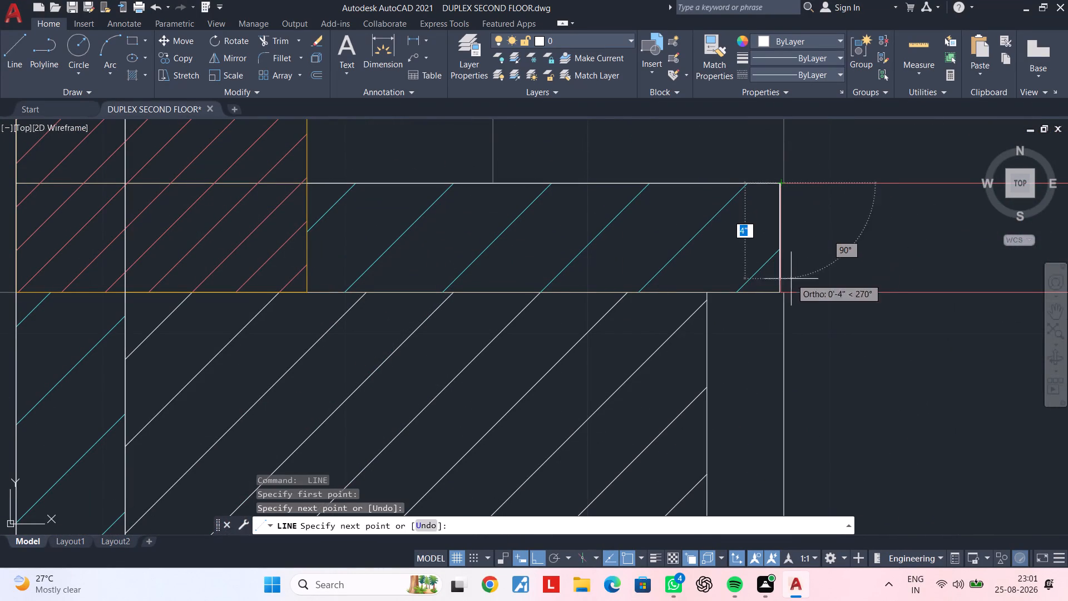
left_click(777, 294)
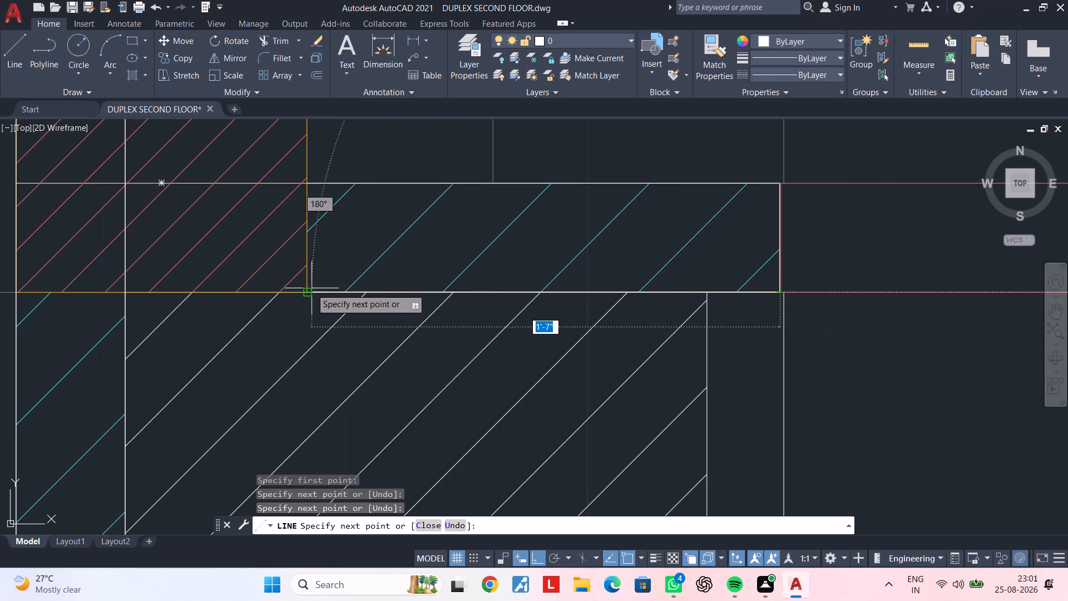
left_click(306, 290)
key("Escape")
Examine the third floor's dress, wash room, lounge and balcony walls and both overall plans for missing wall outlines.
scroll(636, 299, "down", 4)
middle_click_drag(767, 302, 452, 225)
key("Escape")
key("Escape")
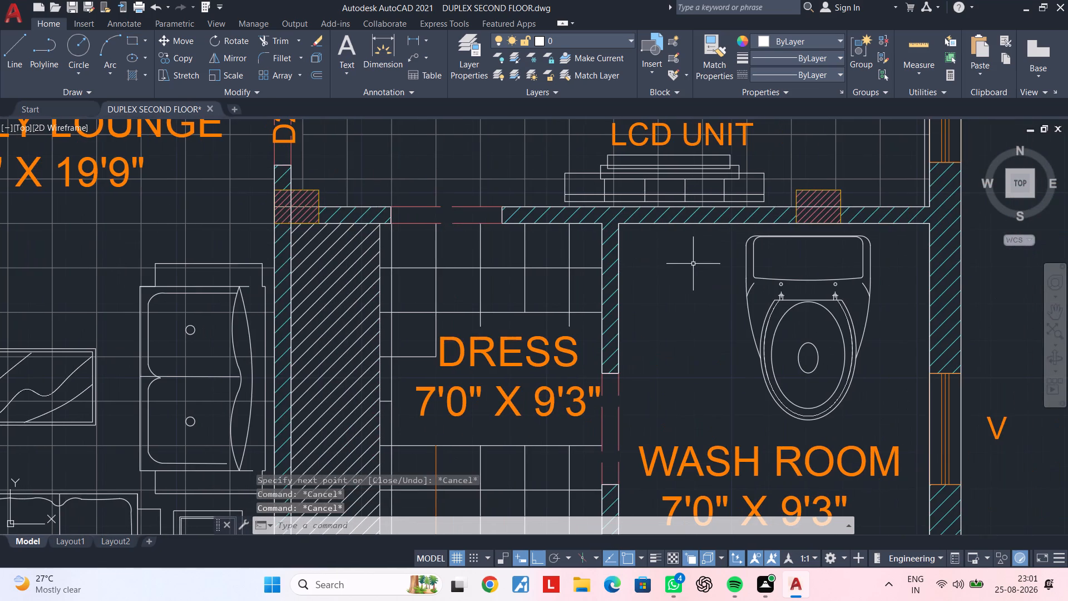
scroll(694, 264, "down", 1)
middle_click_drag(687, 244, 686, 180)
key("Escape")
key("Escape")
key("Escape")
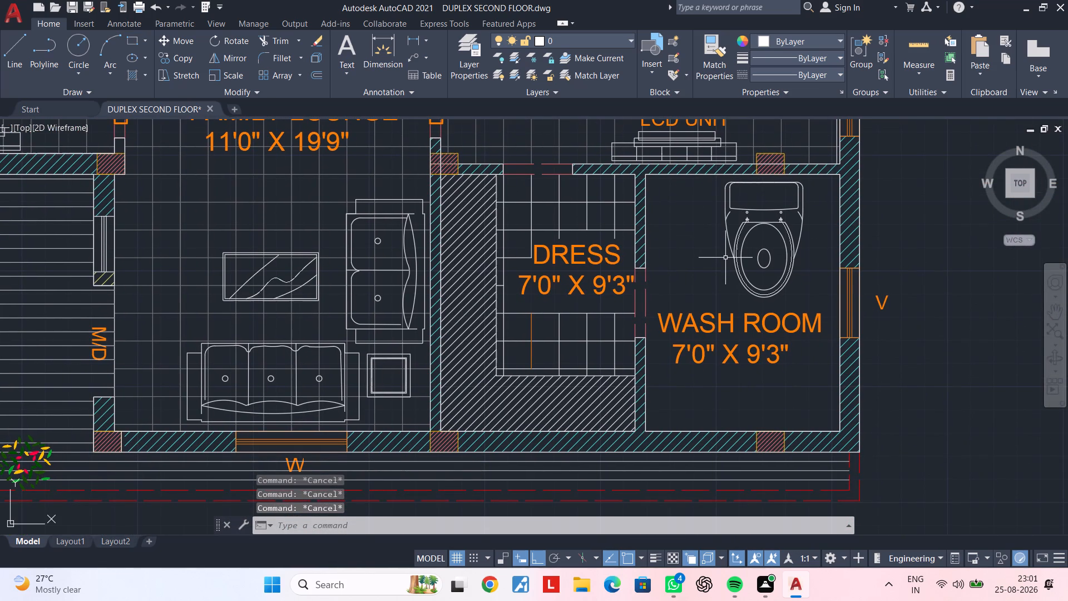
scroll(728, 258, "down", 1)
middle_click_drag(735, 256, 750, 252)
middle_click_drag(753, 262, 763, 353)
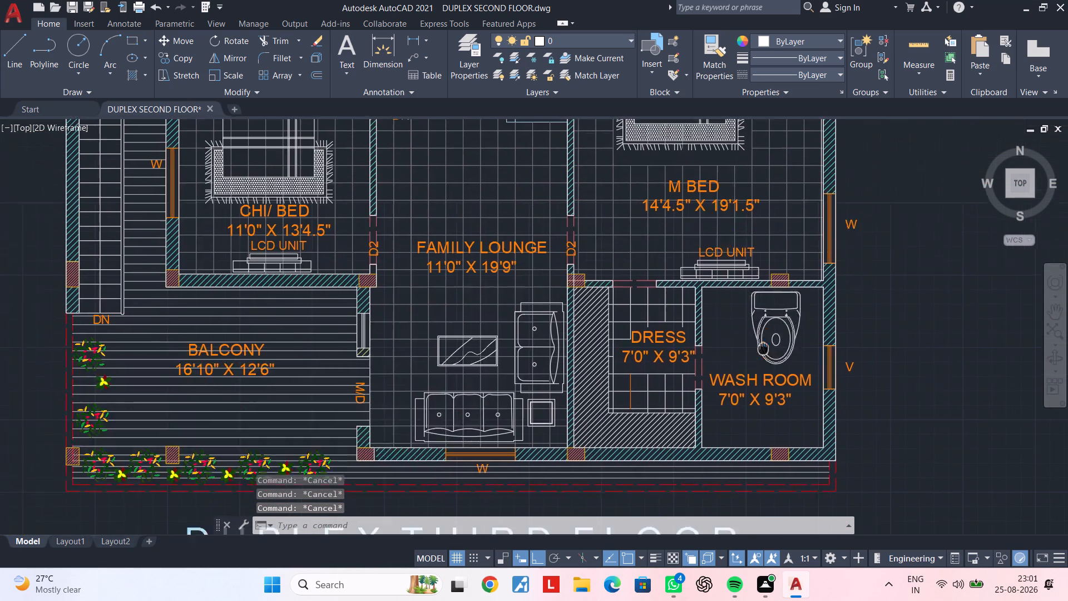
middle_click_drag(763, 353, 765, 429)
scroll(775, 386, "down", 1)
middle_click_drag(775, 386, 809, 387)
key("Escape")
scroll(792, 354, "down", 2)
middle_click_drag(792, 354, 828, 330)
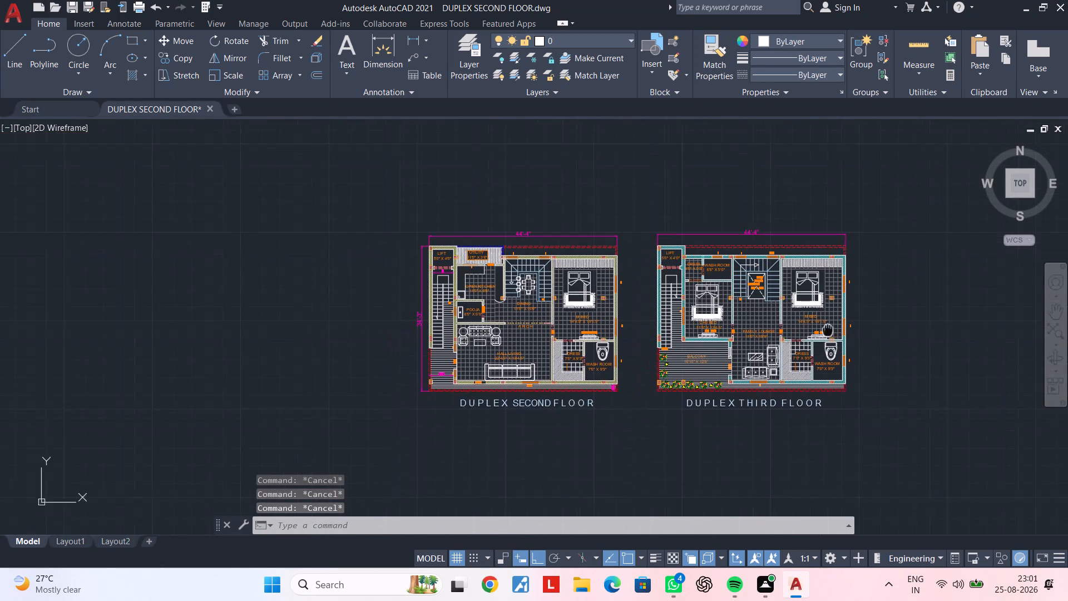
key("Escape")
middle_click_drag(828, 330, 839, 324)
key("Escape")
key("Escape")
key("Escape")
Set up a plot with the previous plot's settings and a plot window enclosing both the second and third floor plans.
key("ctrl+p")
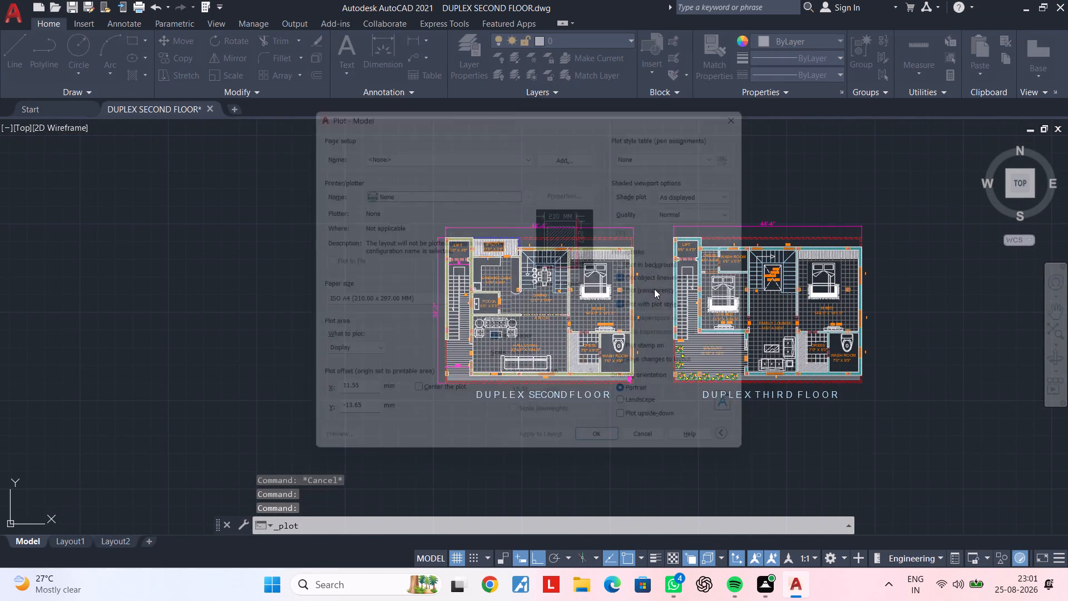
left_click(520, 134)
left_click(517, 146)
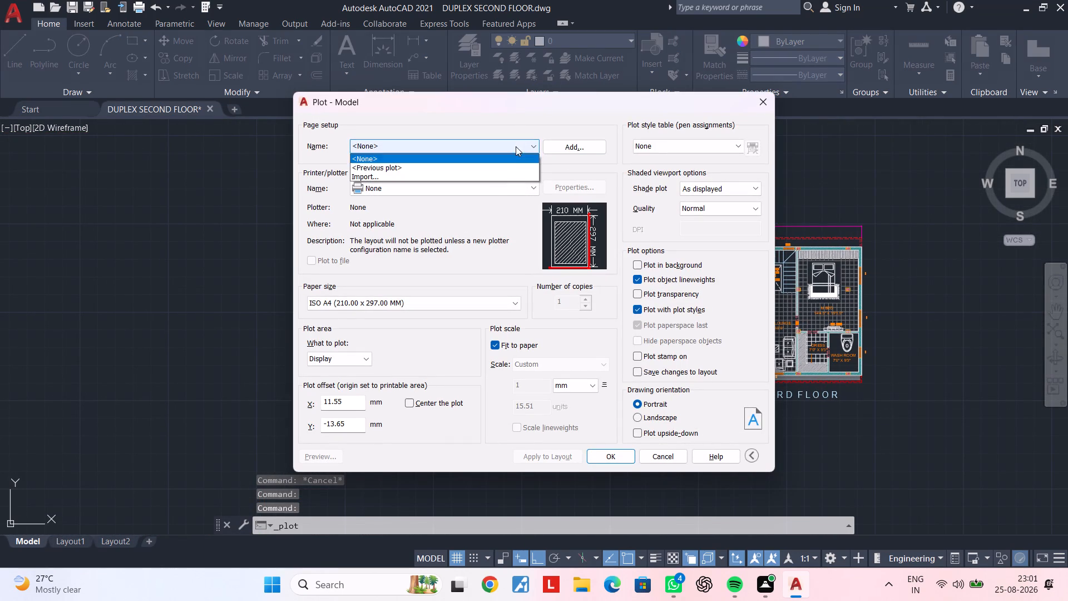
left_click(471, 169)
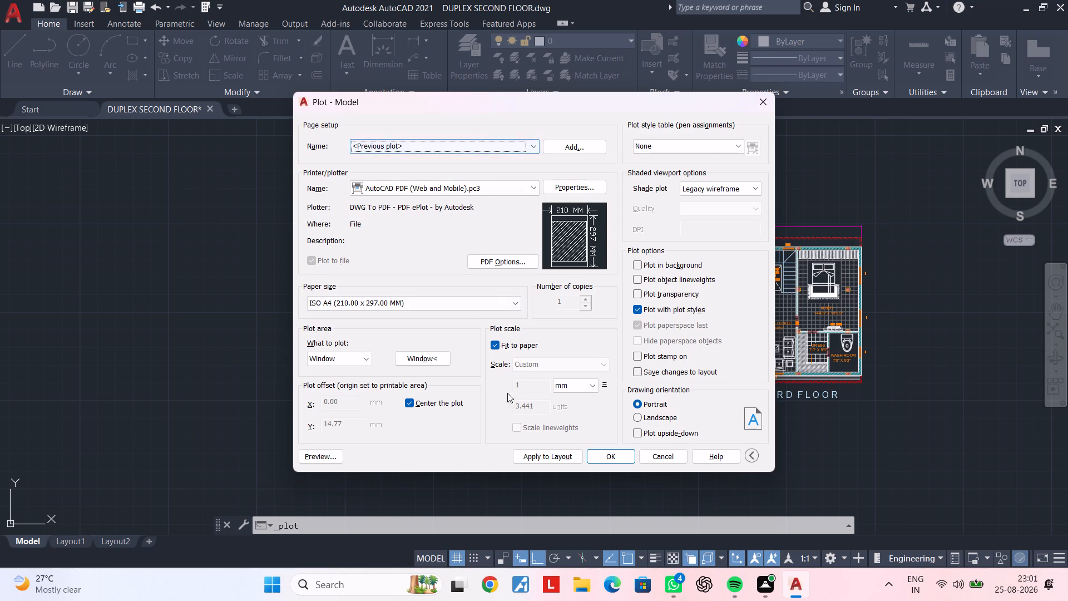
left_click(436, 362)
left_click(397, 191)
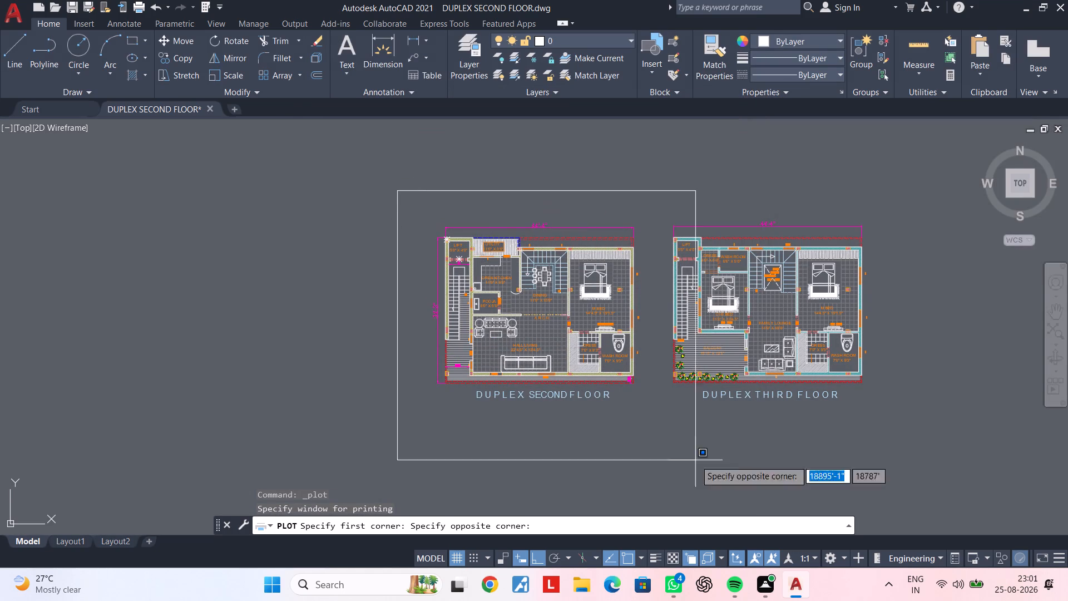
left_click(943, 464)
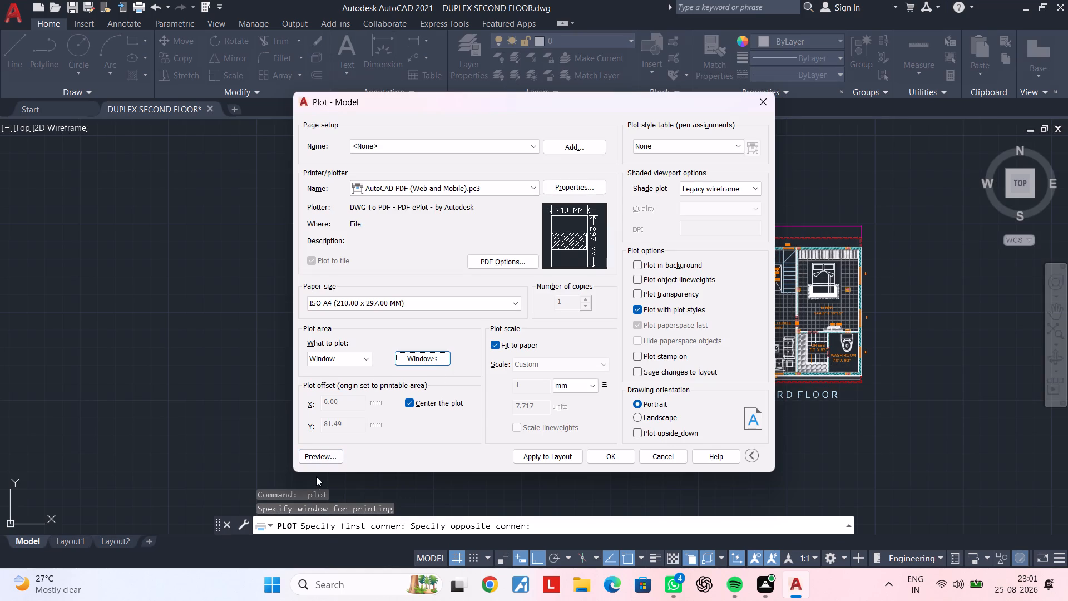
Preview the plot and inspect the walls, hatching and labels of both floor plans.
left_click(316, 460)
scroll(594, 298, "up", 4)
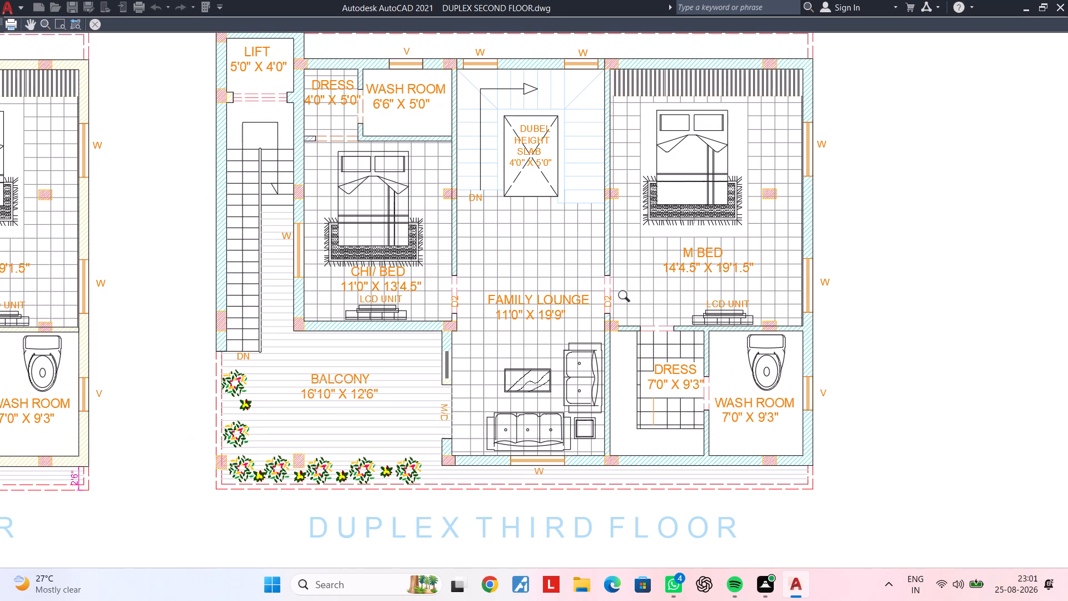
middle_click_drag(628, 300, 688, 361)
scroll(628, 321, "up", 1)
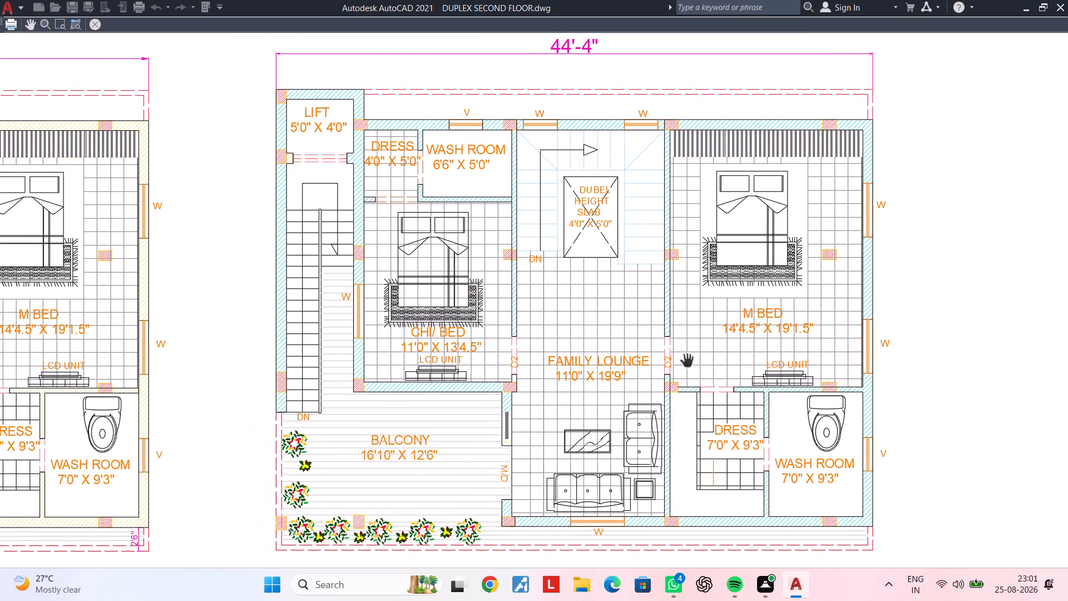
middle_click_drag(558, 347, 741, 335)
scroll(657, 353, "up", 1)
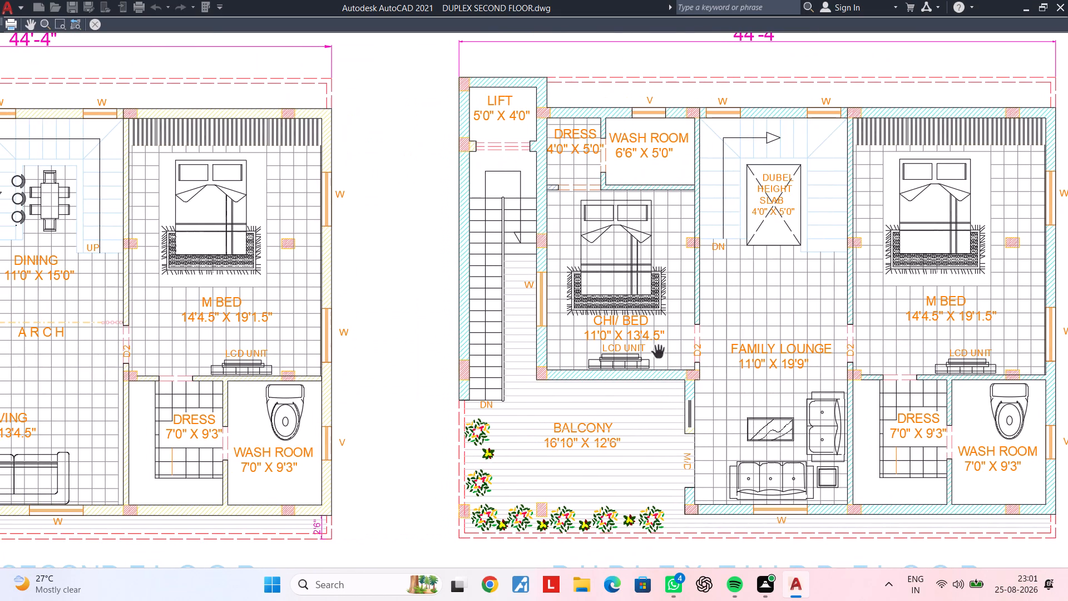
scroll(657, 352, "up", 1)
scroll(657, 353, "down", 1)
middle_click_drag(642, 352, 838, 338)
scroll(564, 338, "up", 2)
scroll(565, 338, "down", 1)
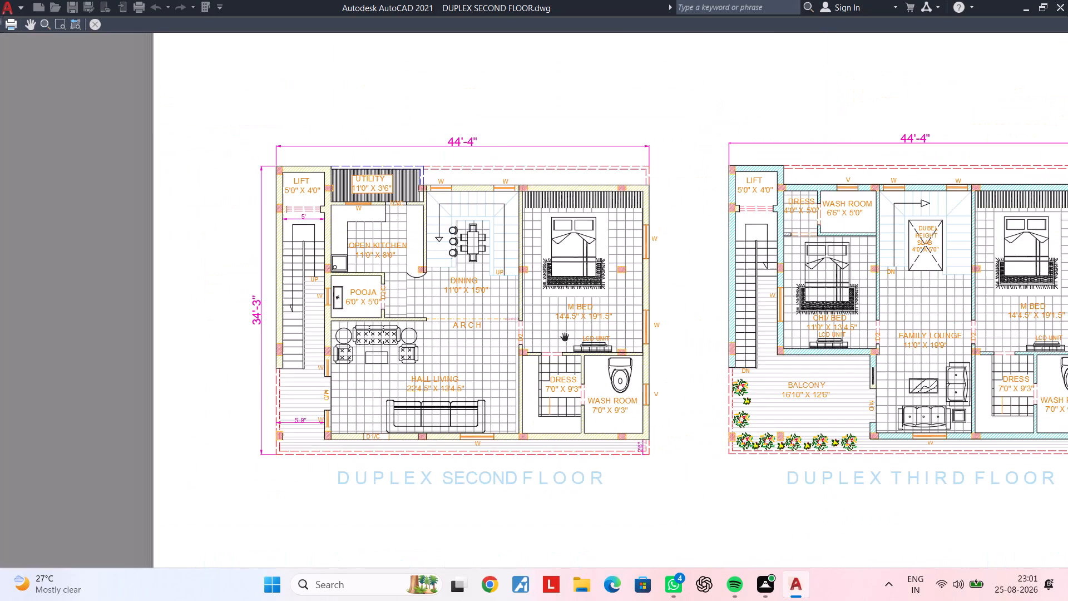
scroll(565, 338, "up", 1)
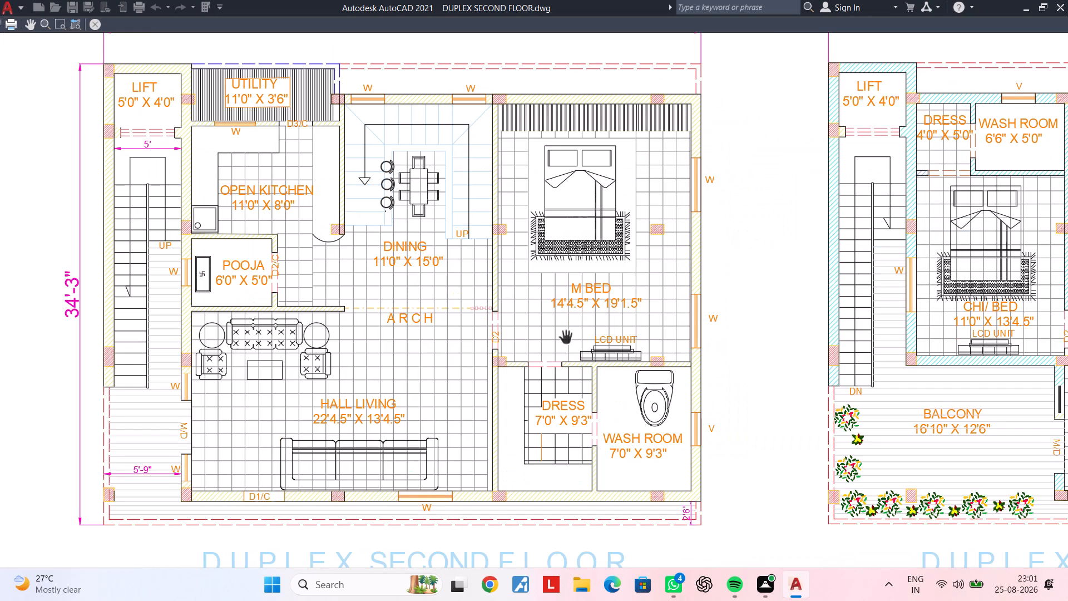
scroll(590, 340, "down", 1)
middle_click_drag(626, 343, 484, 356)
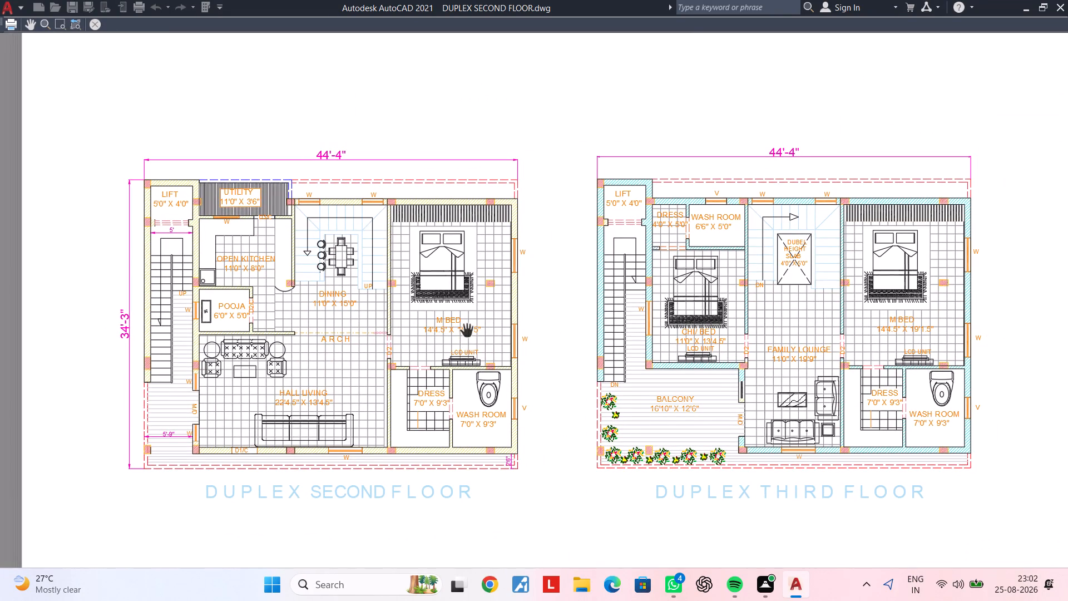
key("Escape")
Plot both floor plans to DUPLEX SECOND FLOOR-Model.pdf in Downloads > Autocad > FUJI PLAN > PDFs and close the resulting PDF.
left_click(566, 453)
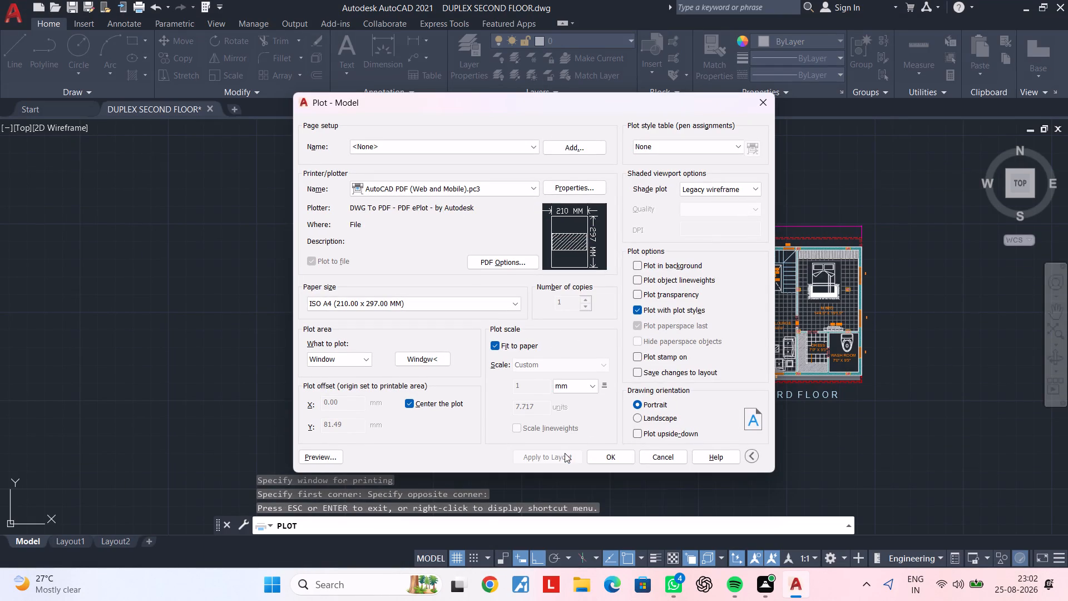
left_click(626, 461)
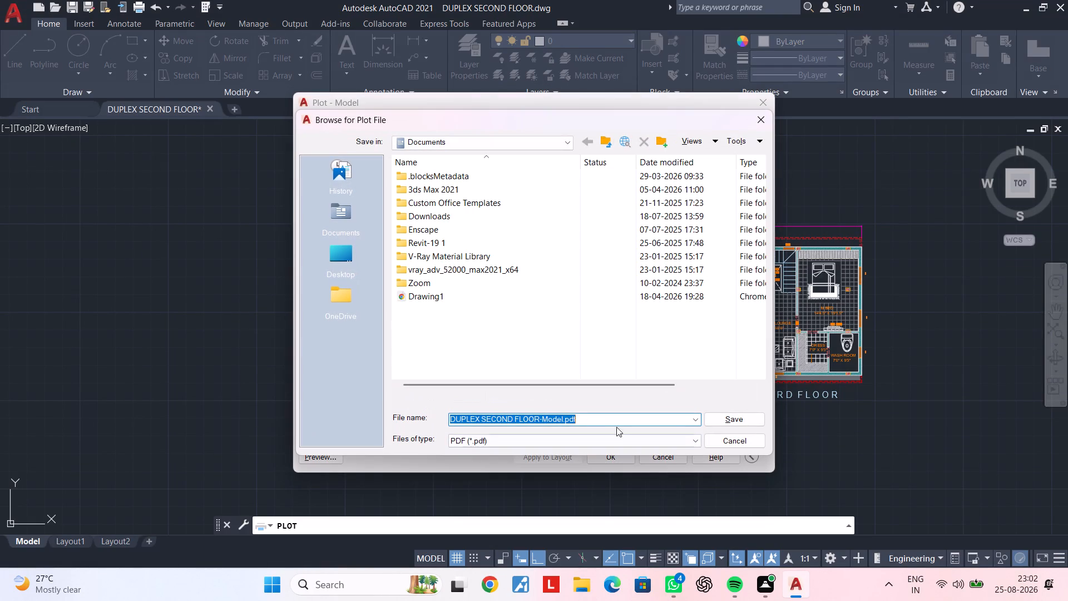
left_click(465, 141)
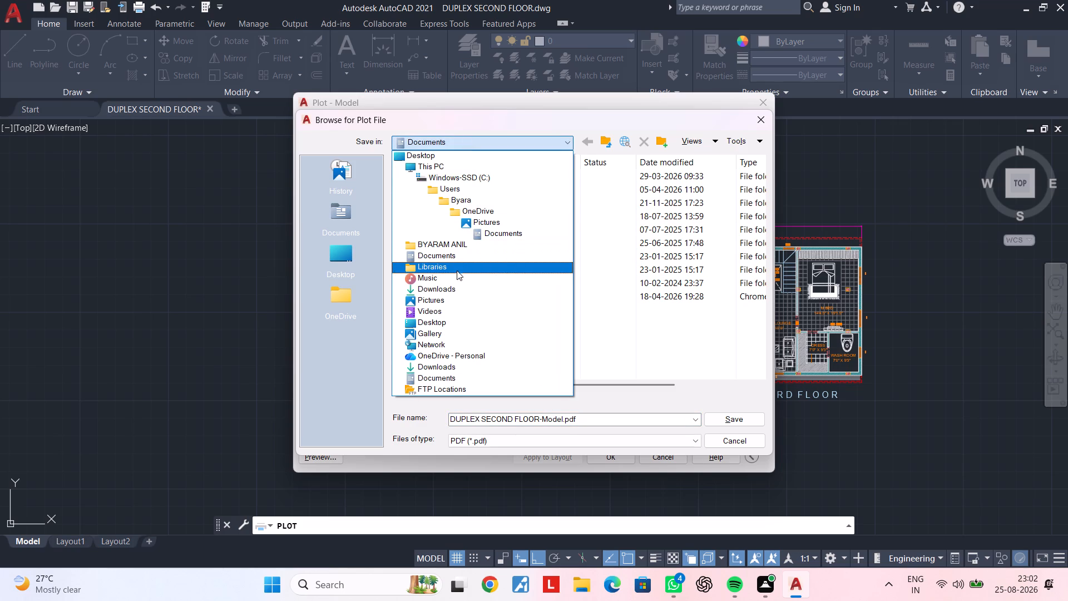
double_click(452, 289)
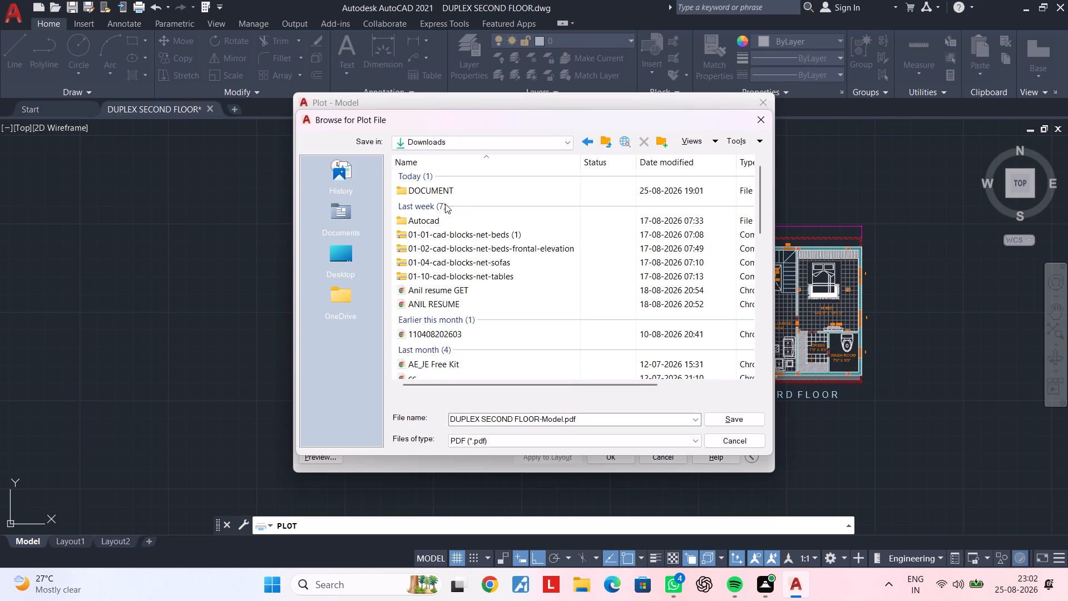
double_click(451, 220)
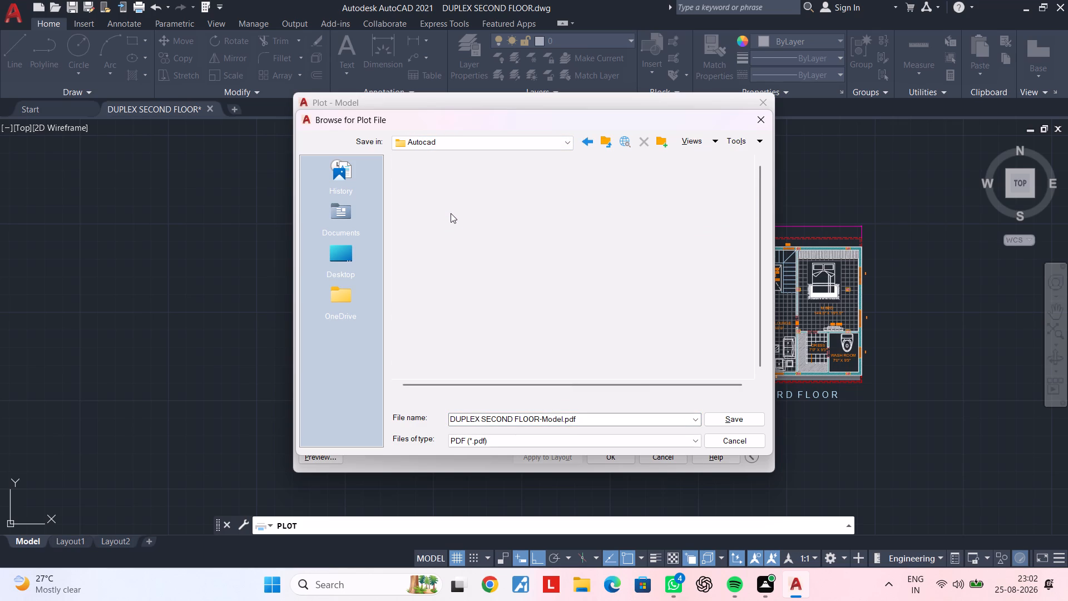
double_click(451, 193)
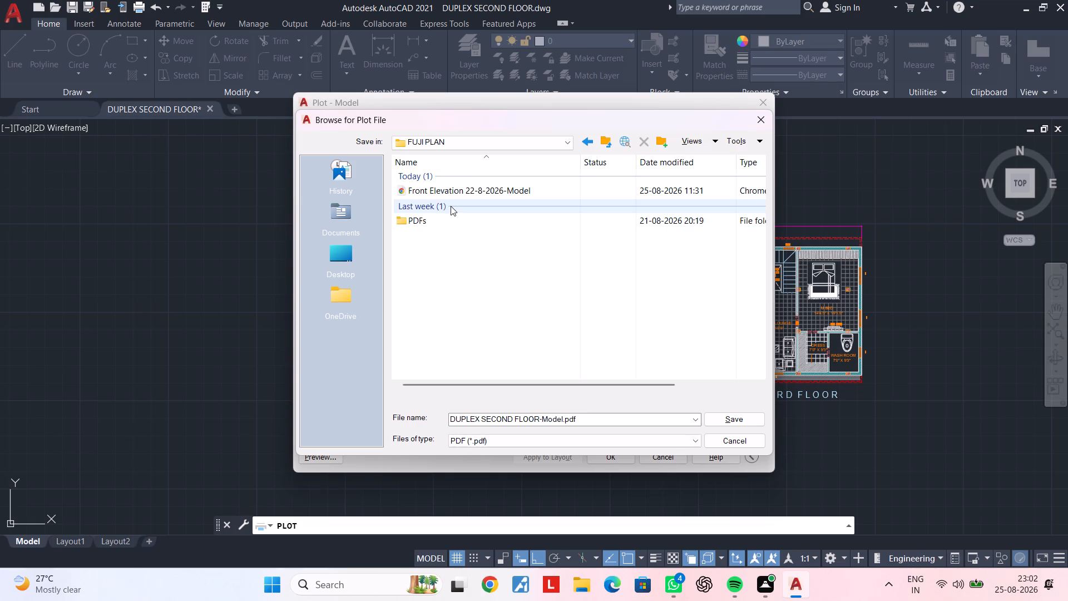
double_click(452, 218)
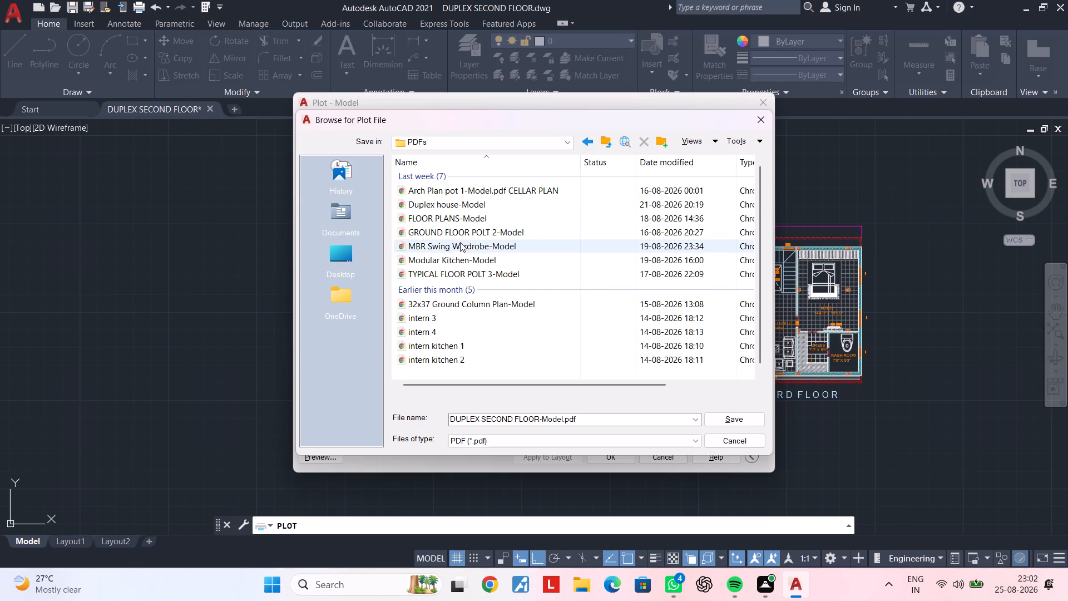
left_click(725, 417)
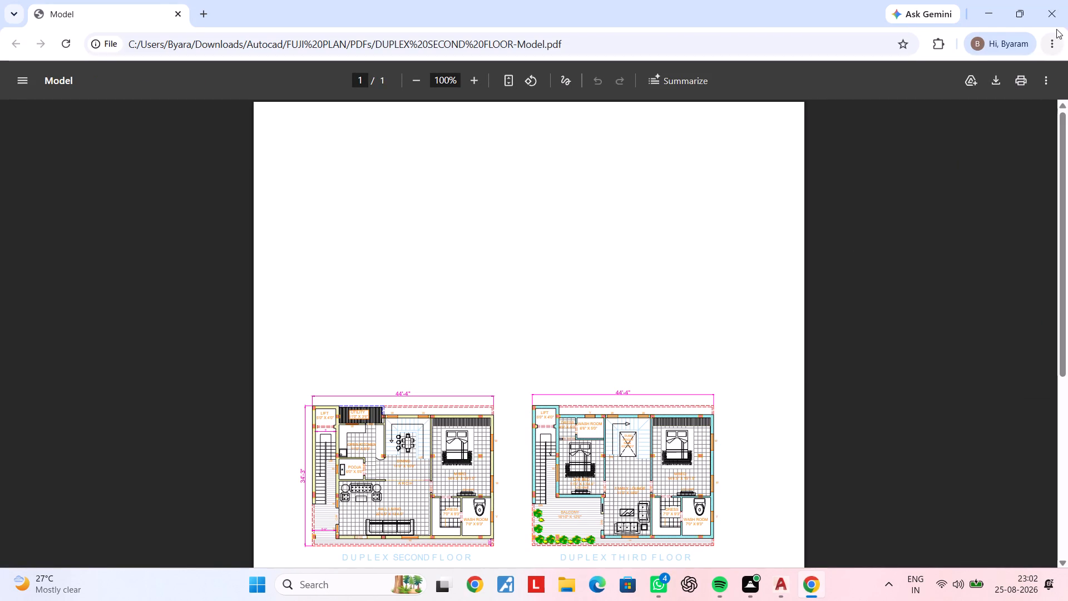
left_click(1051, 17)
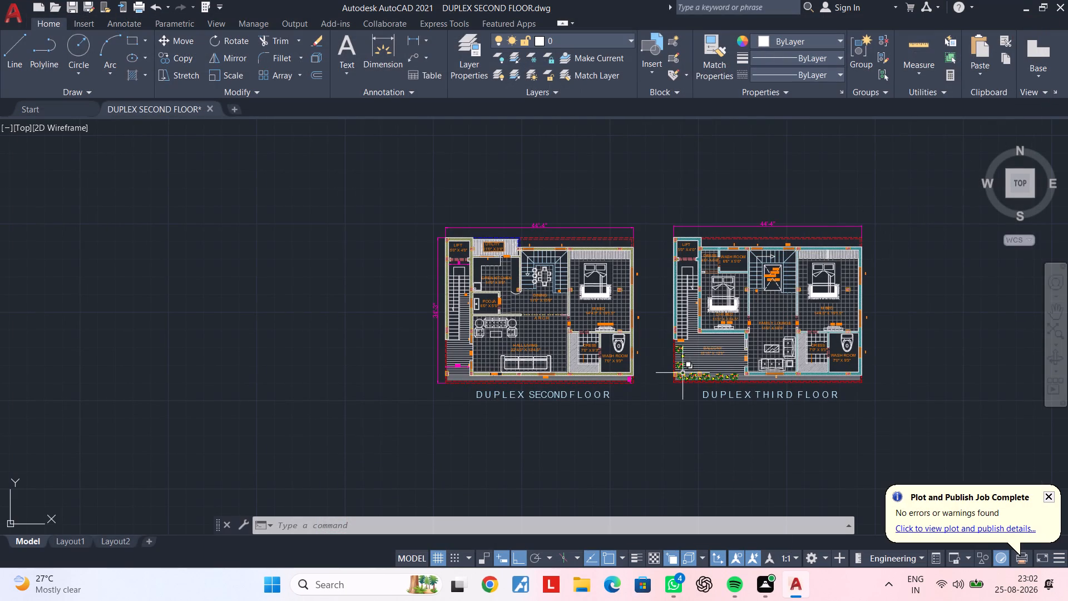
Save the duplex floor plan drawing.
key("ctrl+s")
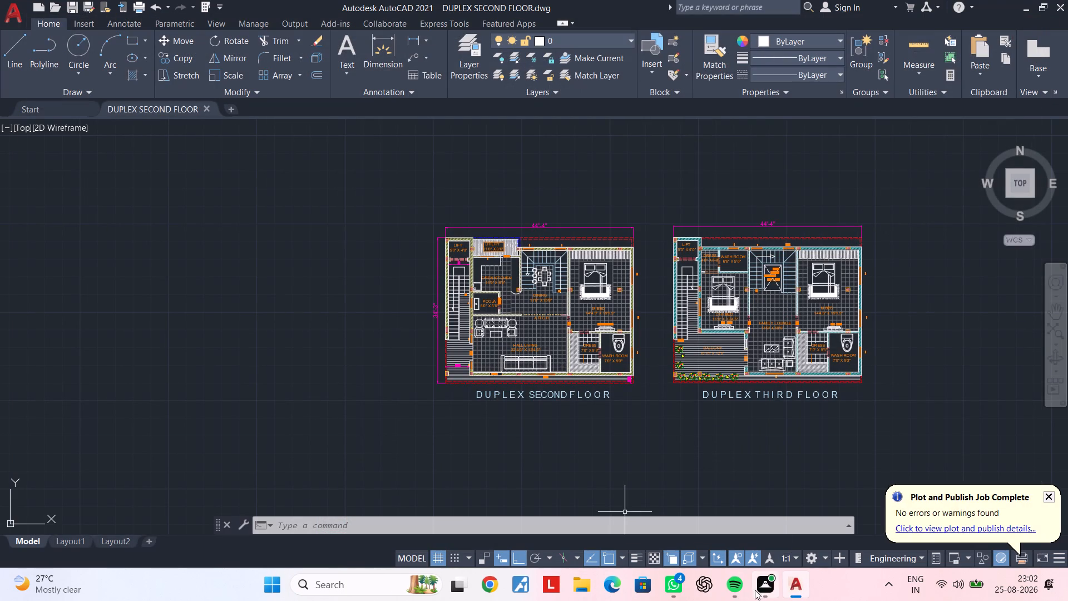